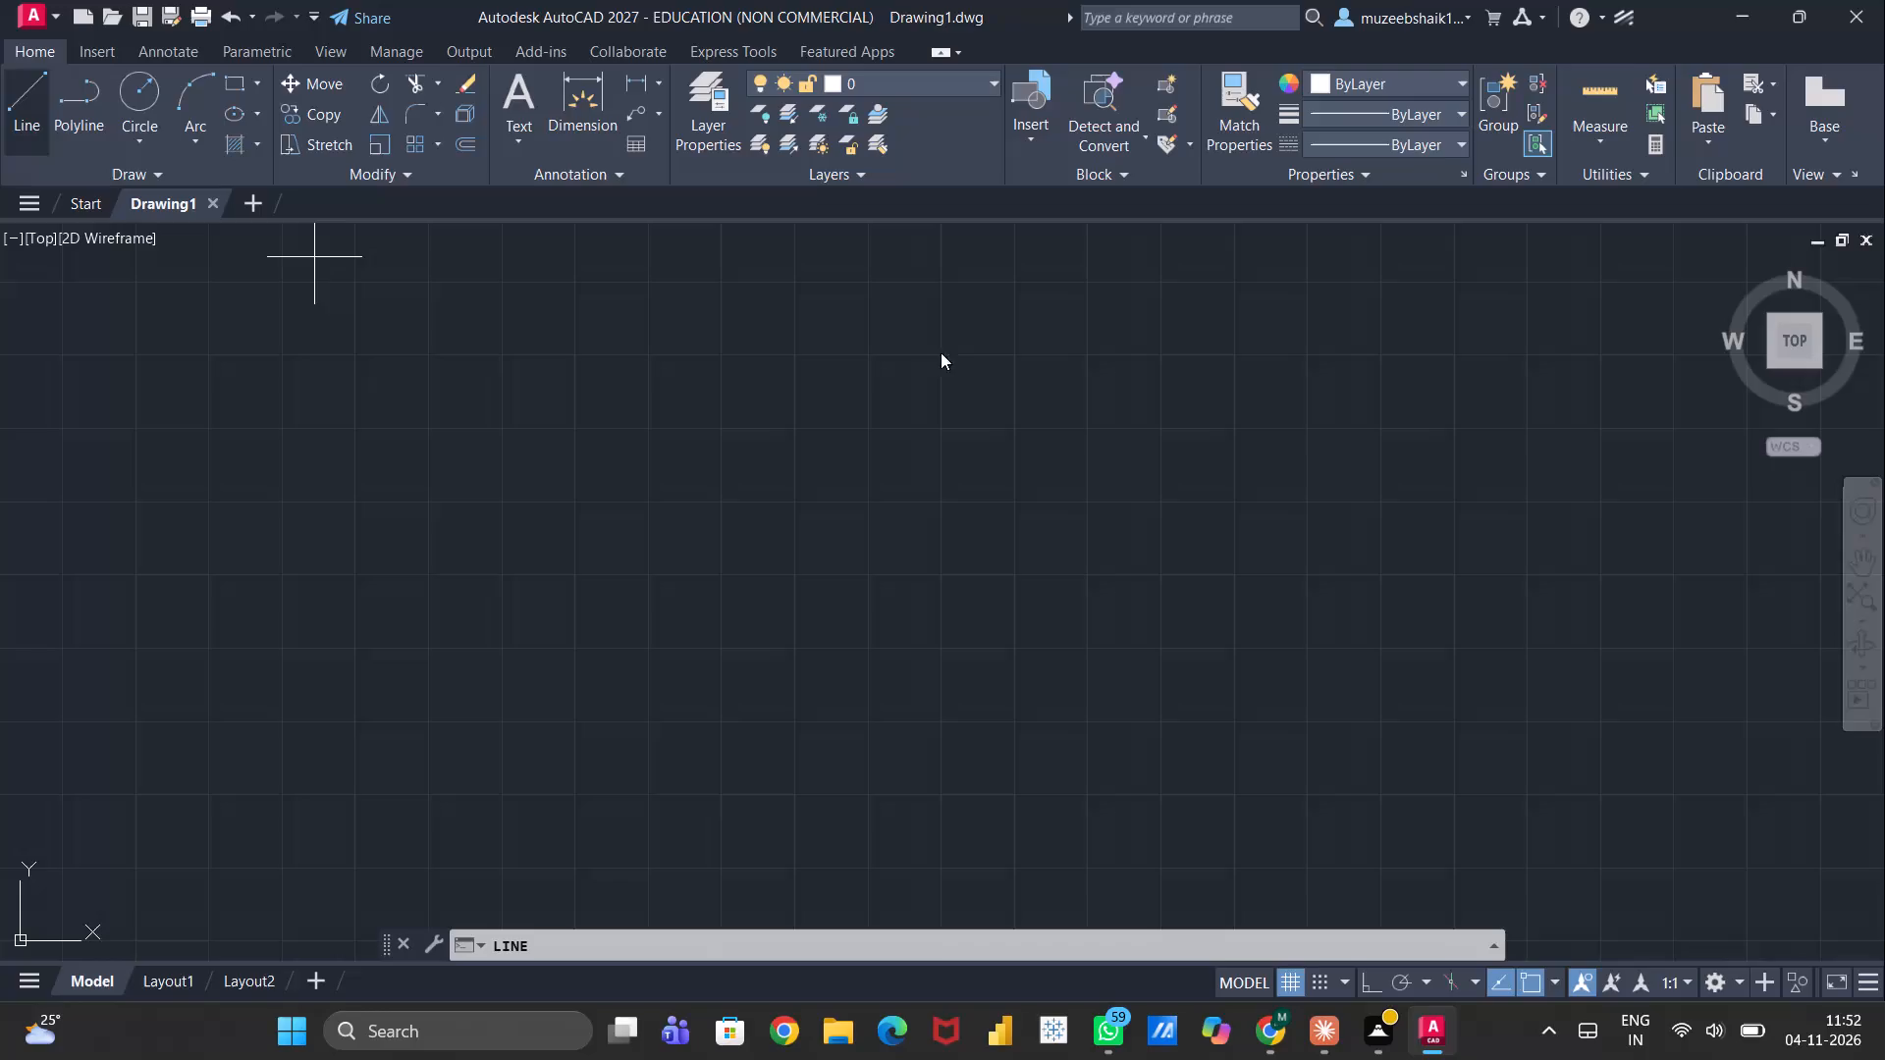
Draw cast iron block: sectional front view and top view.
Draw a vertical line about 743 units long with Ortho mode turned on.
click(925, 349)
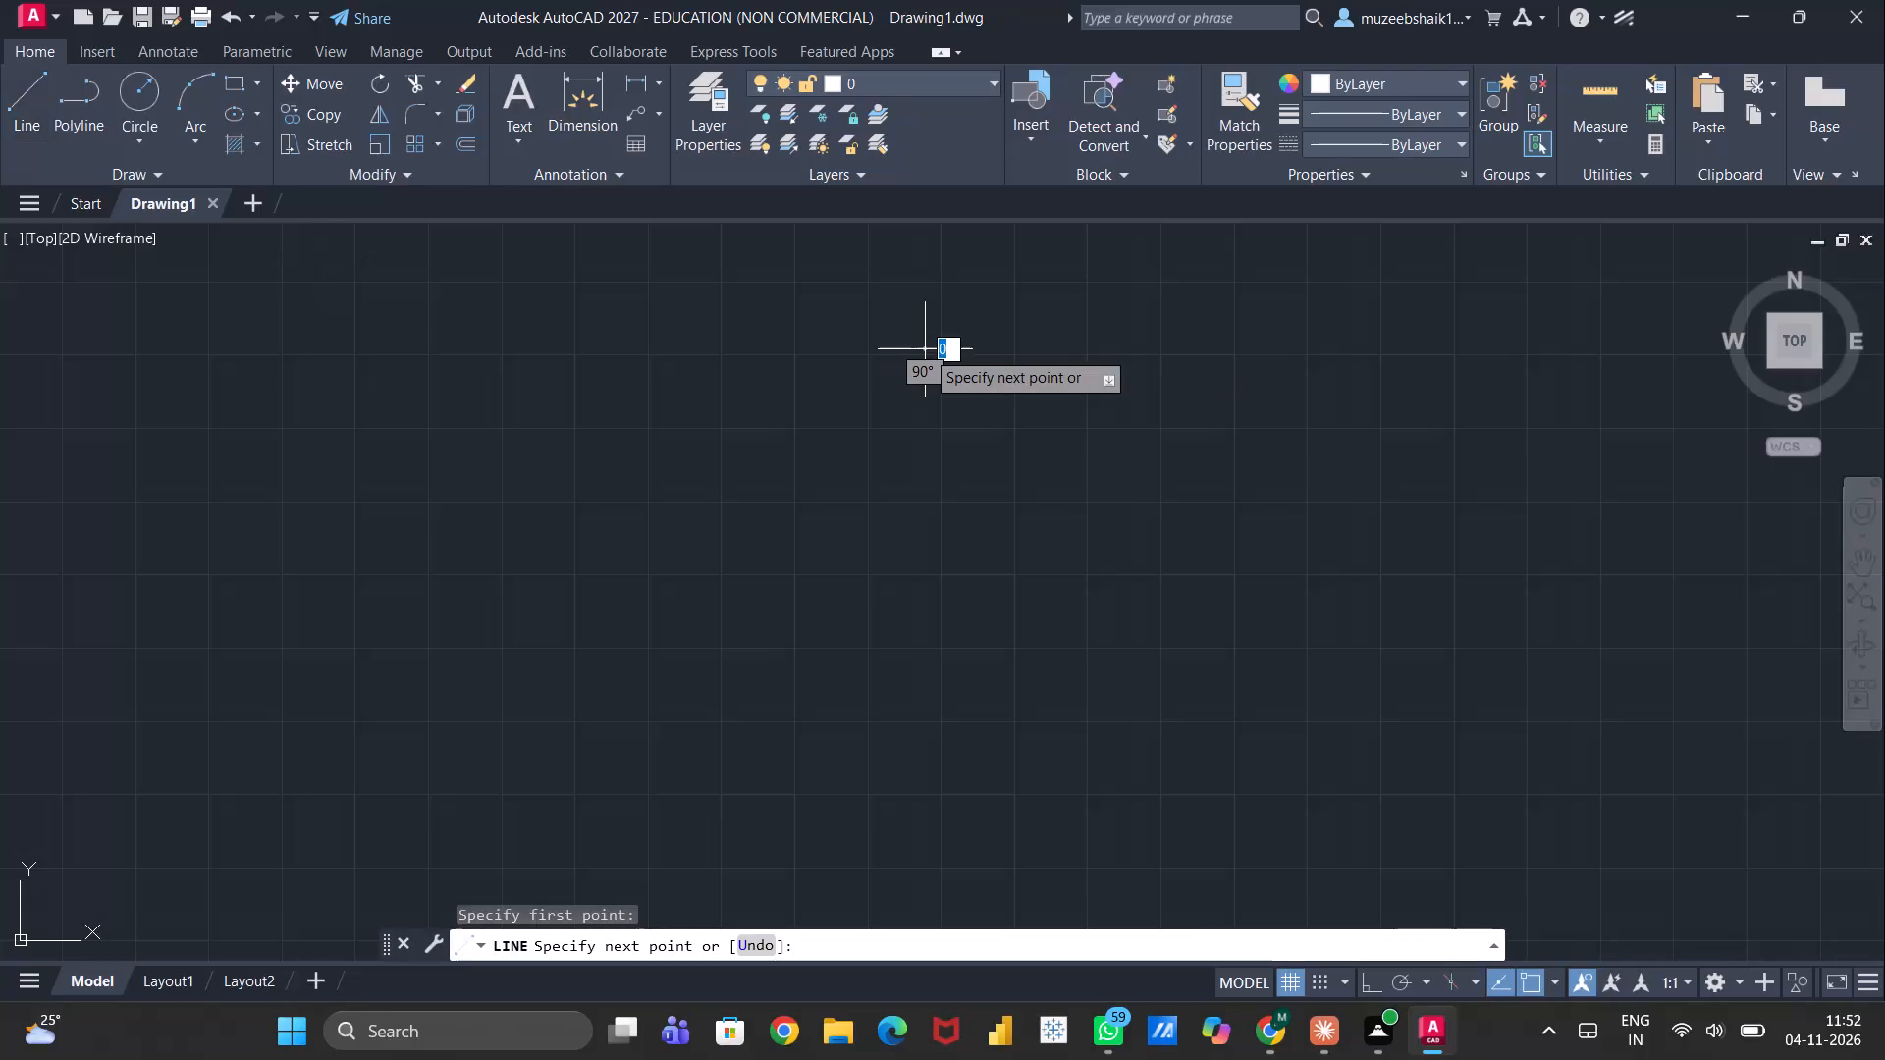
double_click(1369, 980)
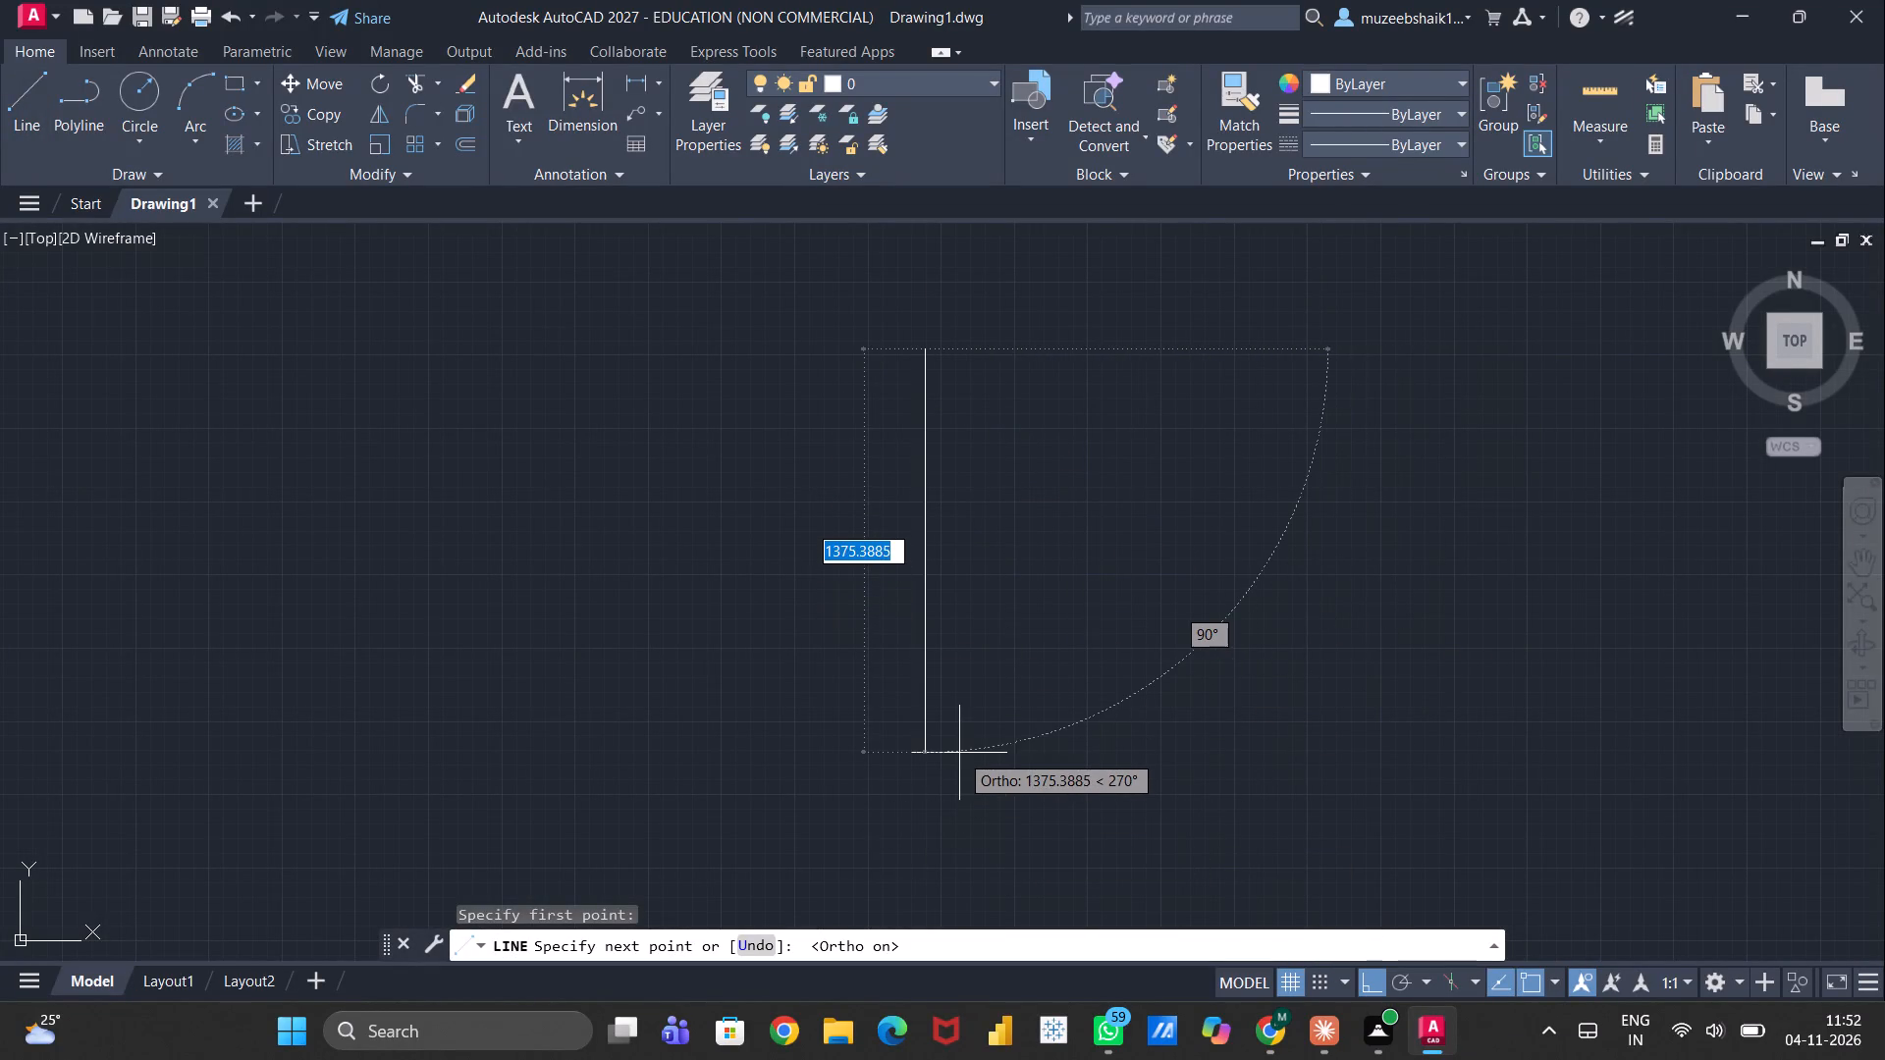
click(950, 565)
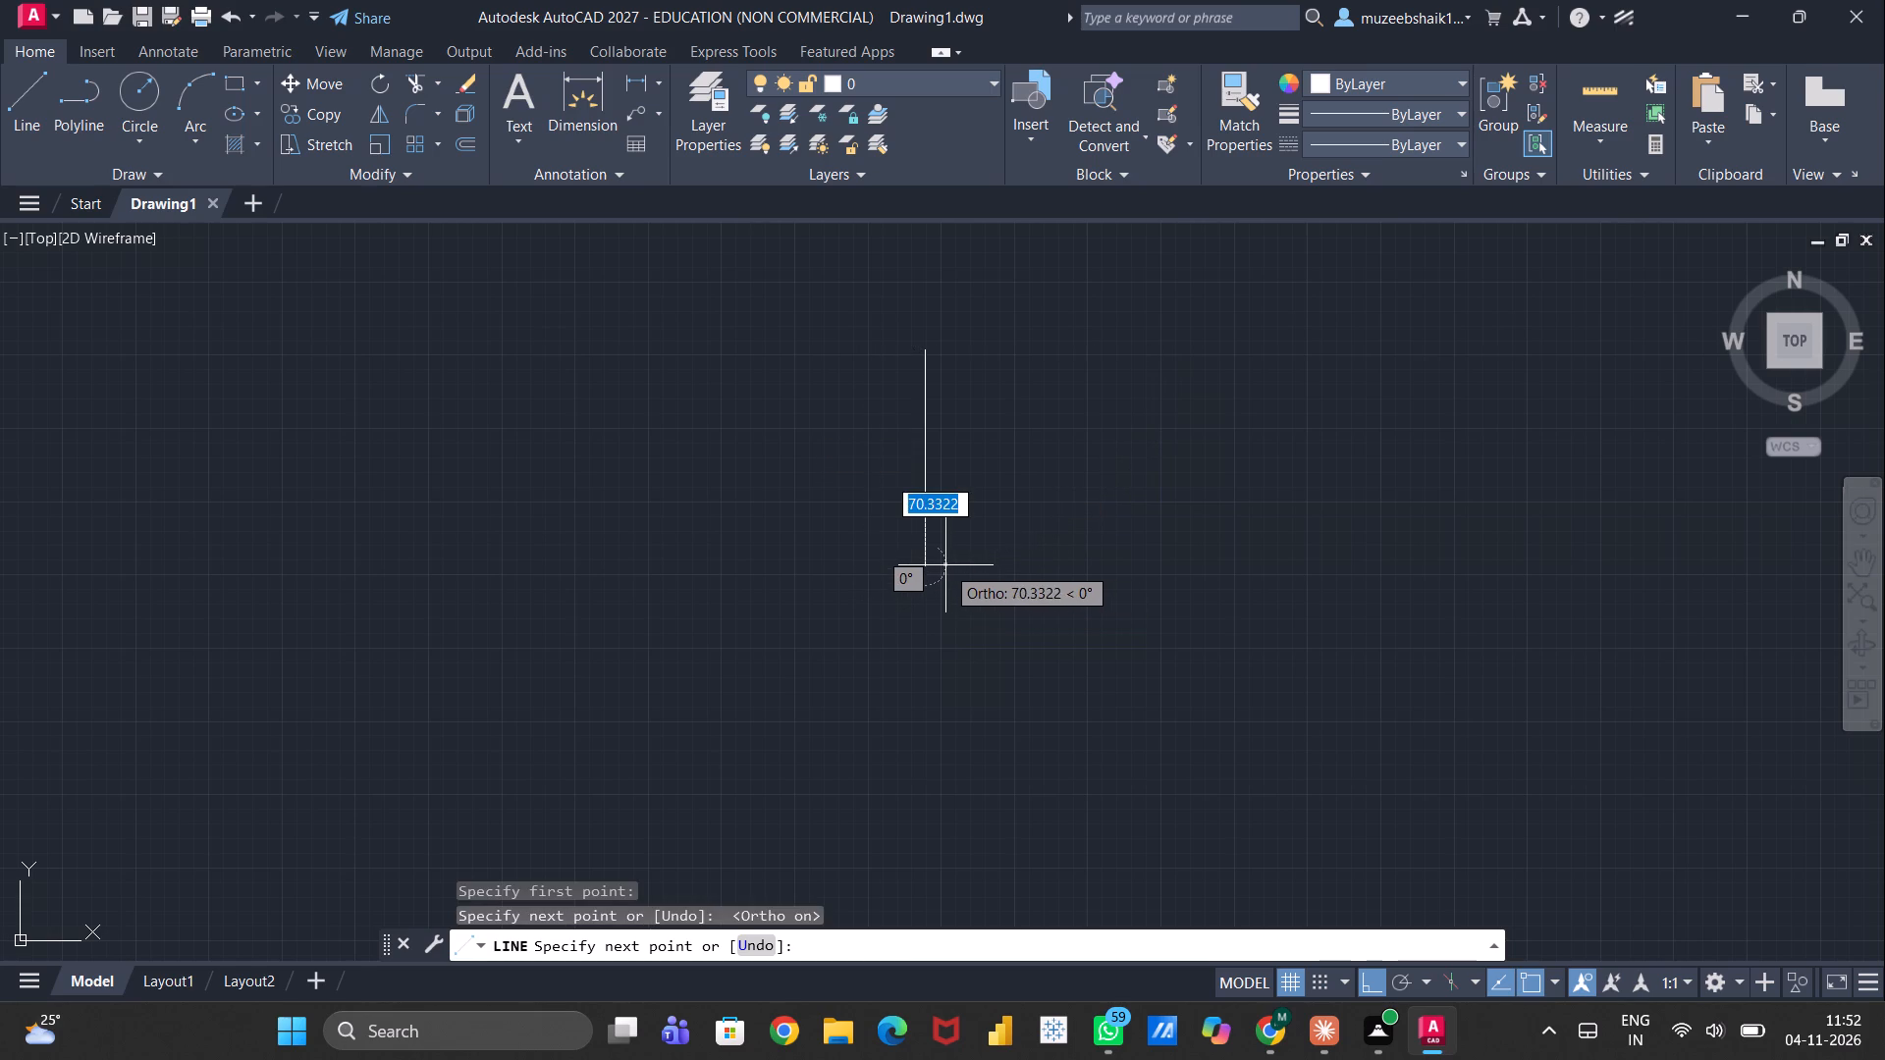
key(Escape)
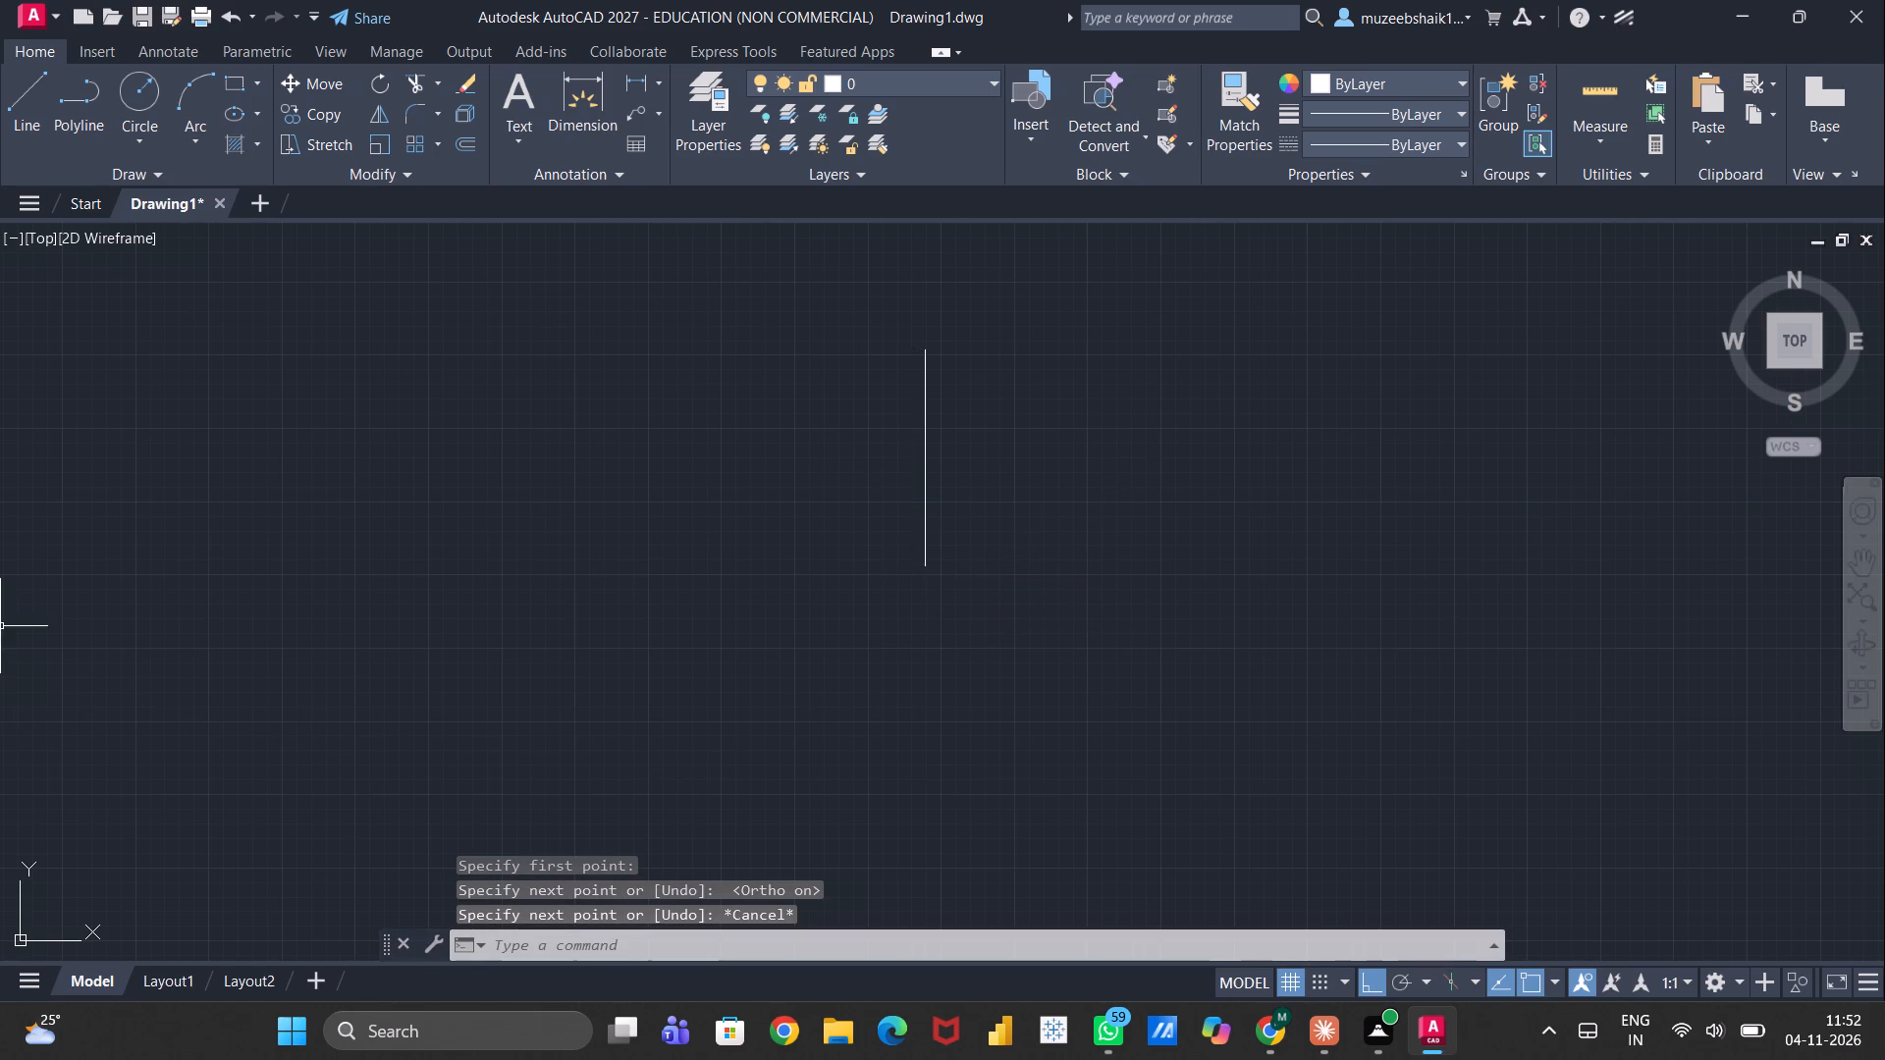
Draw a horizontal line about 2830 units long crossing the vertical line at its midpoint.
click(24, 91)
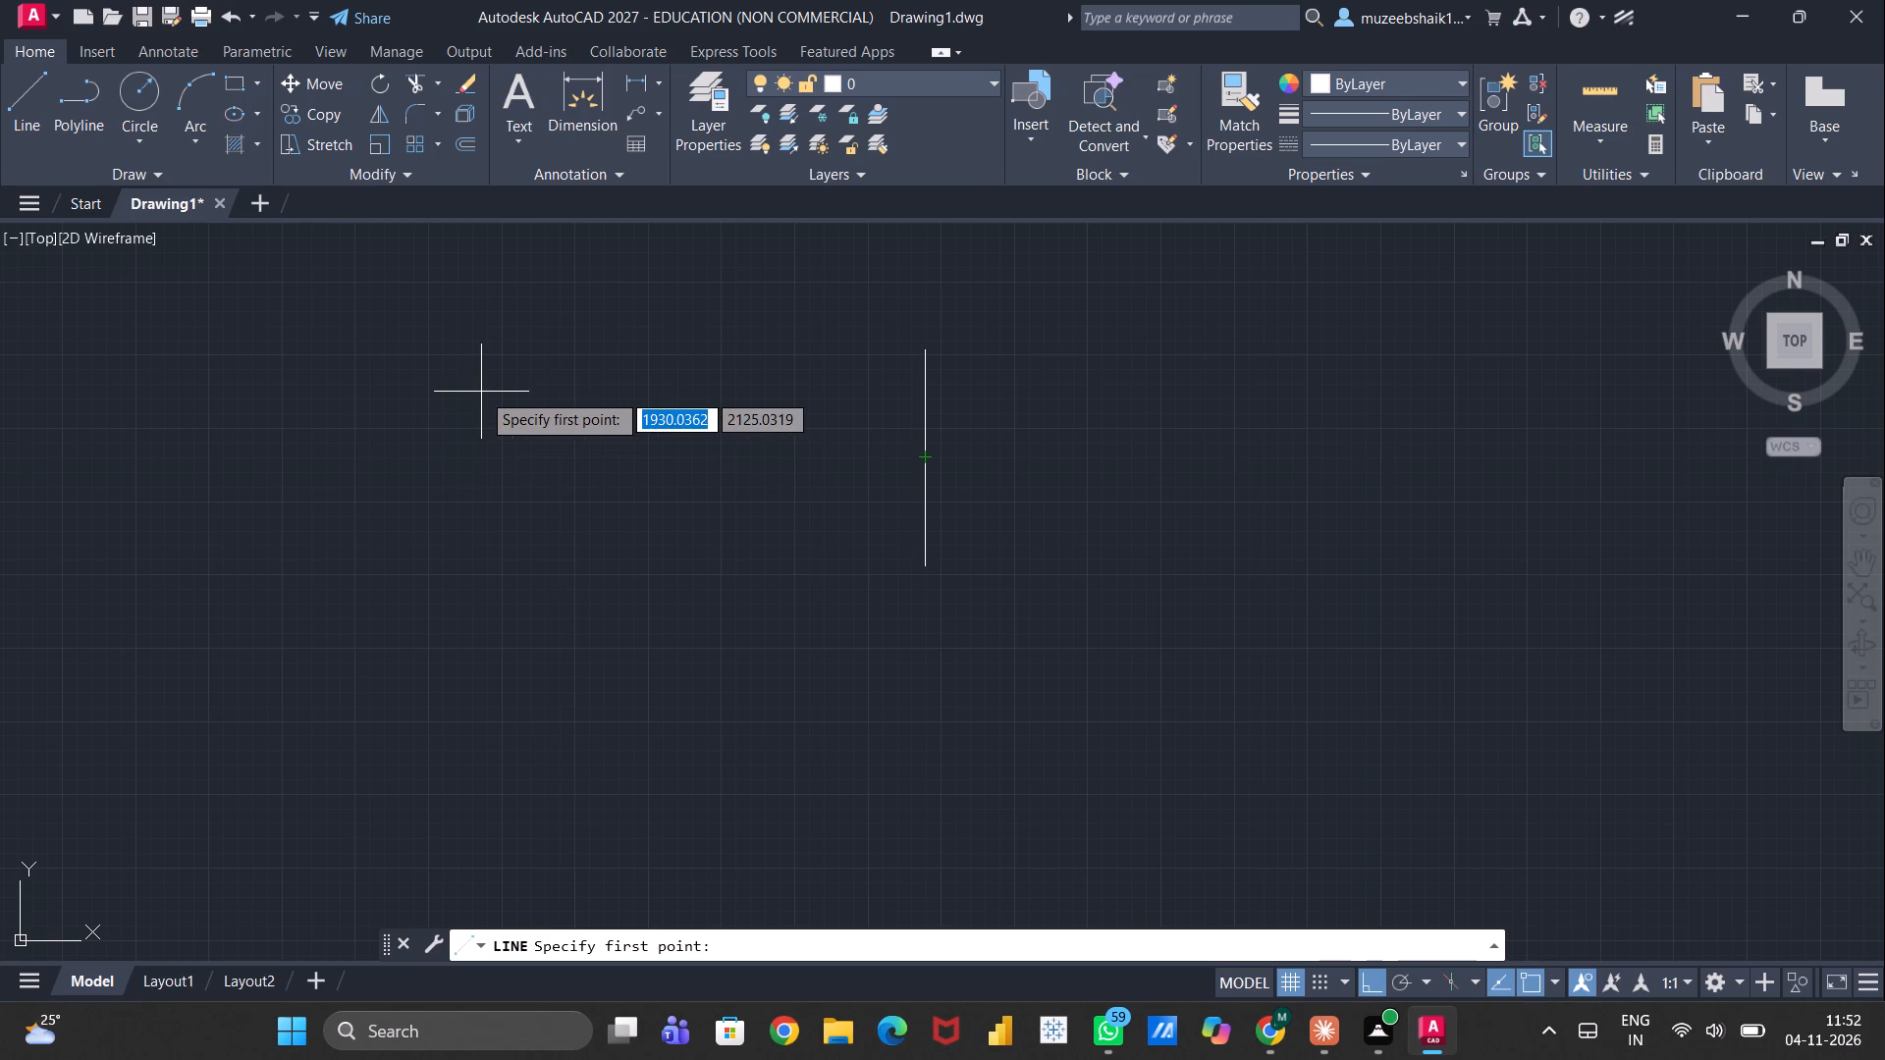
click(478, 462)
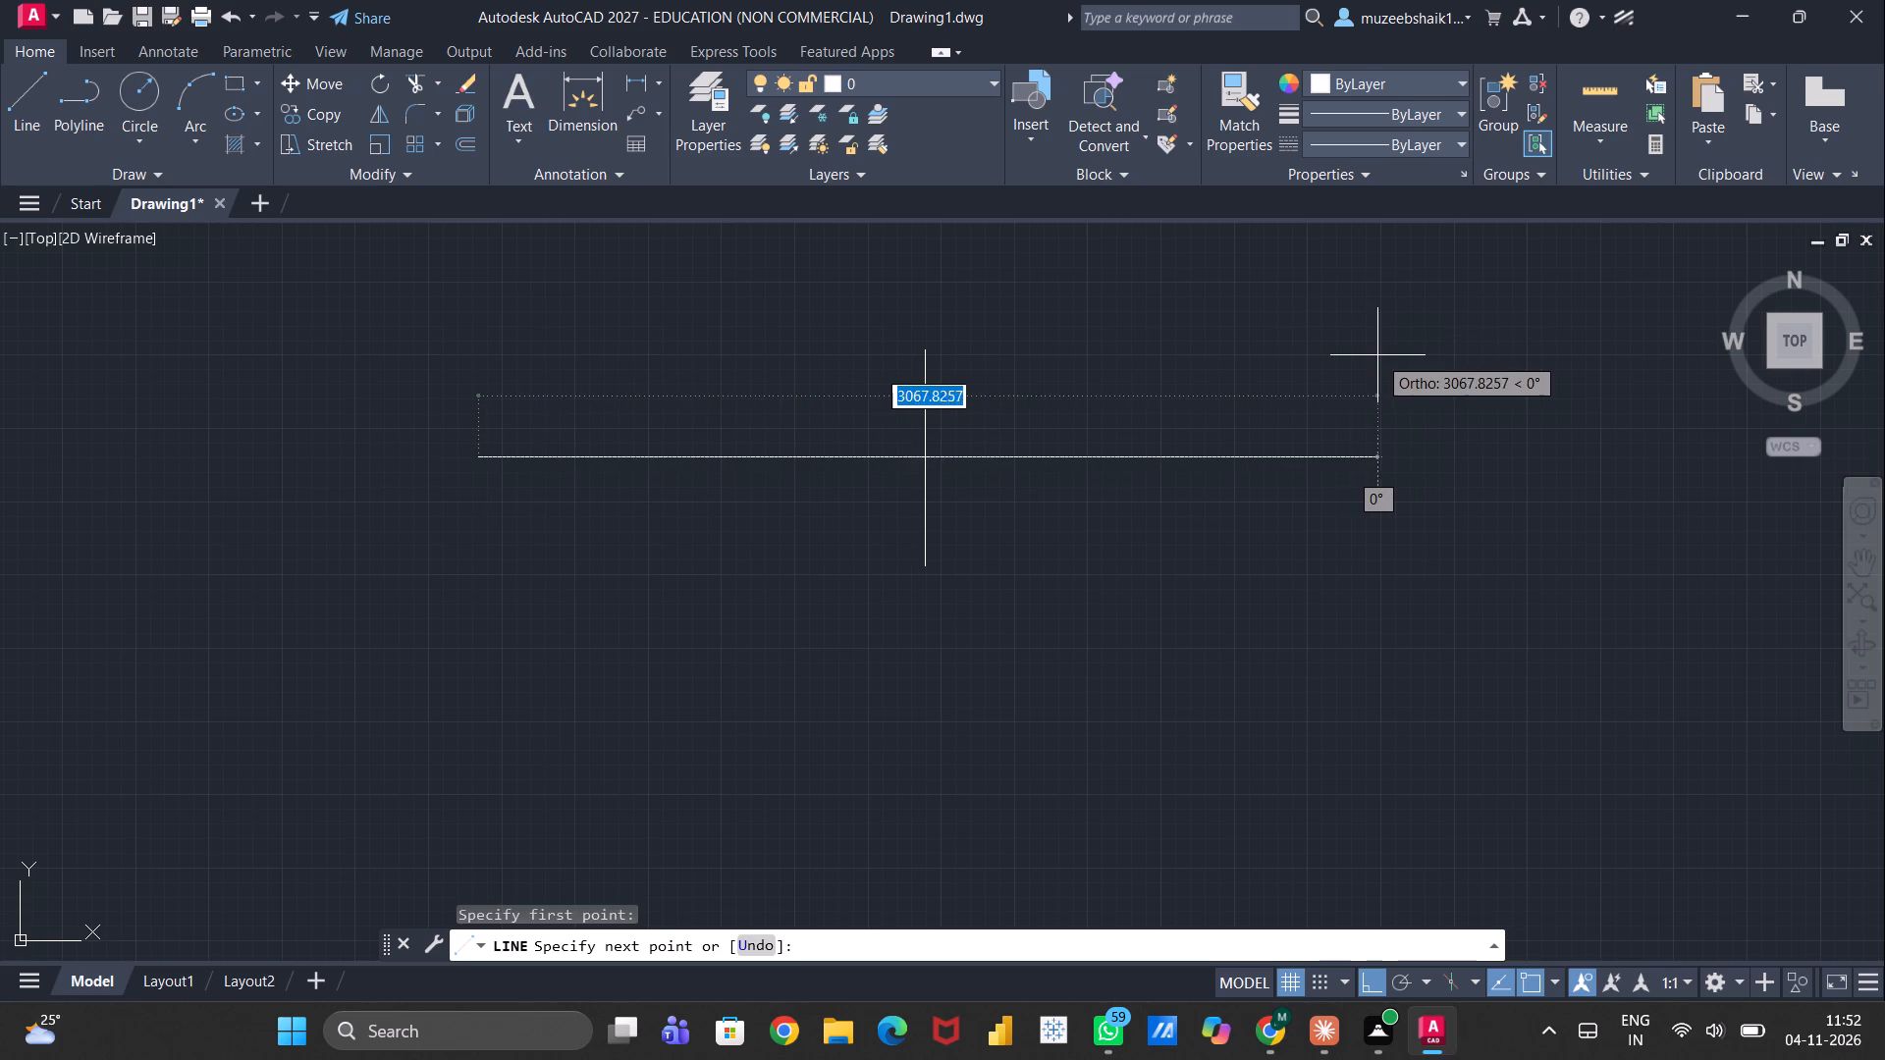
click(1308, 355)
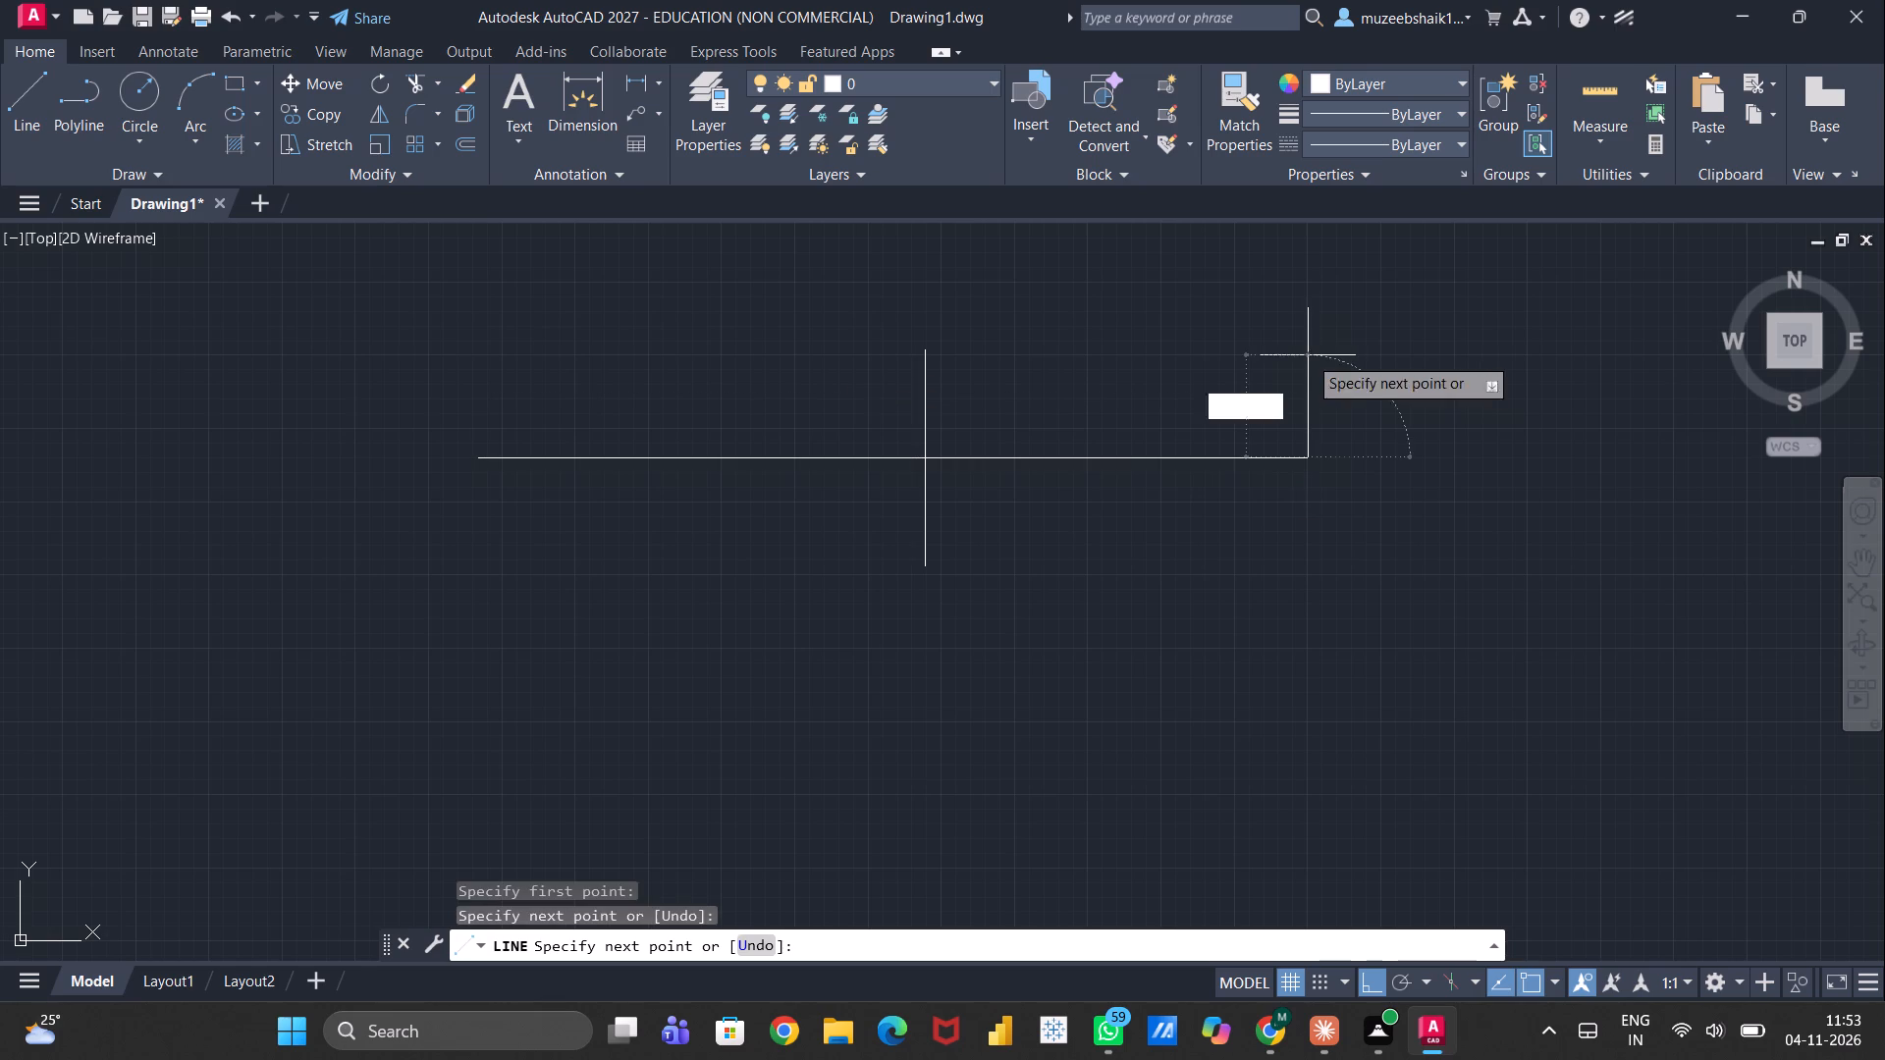
key(Escape)
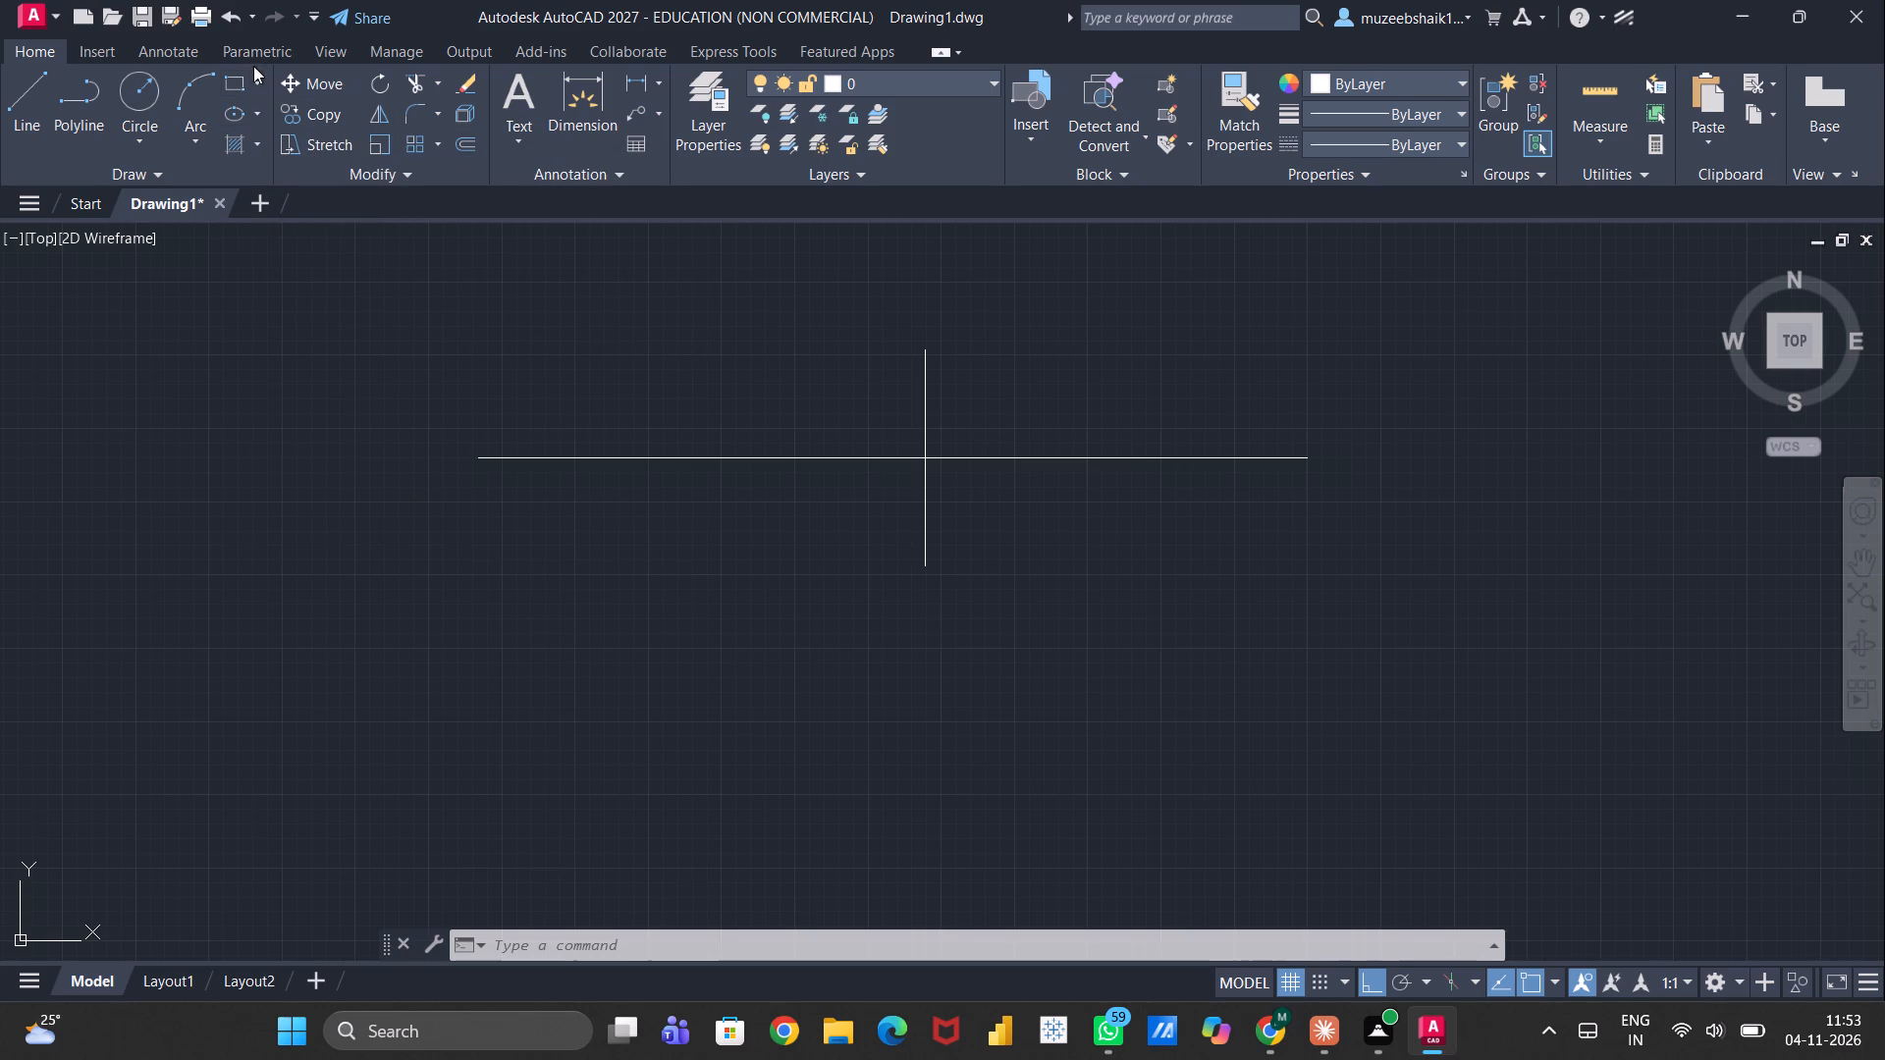
Draw an 8-sided polygon centred on the lines' intersection, circumscribed about a circle of radius 50, with polar tracking on.
click(261, 83)
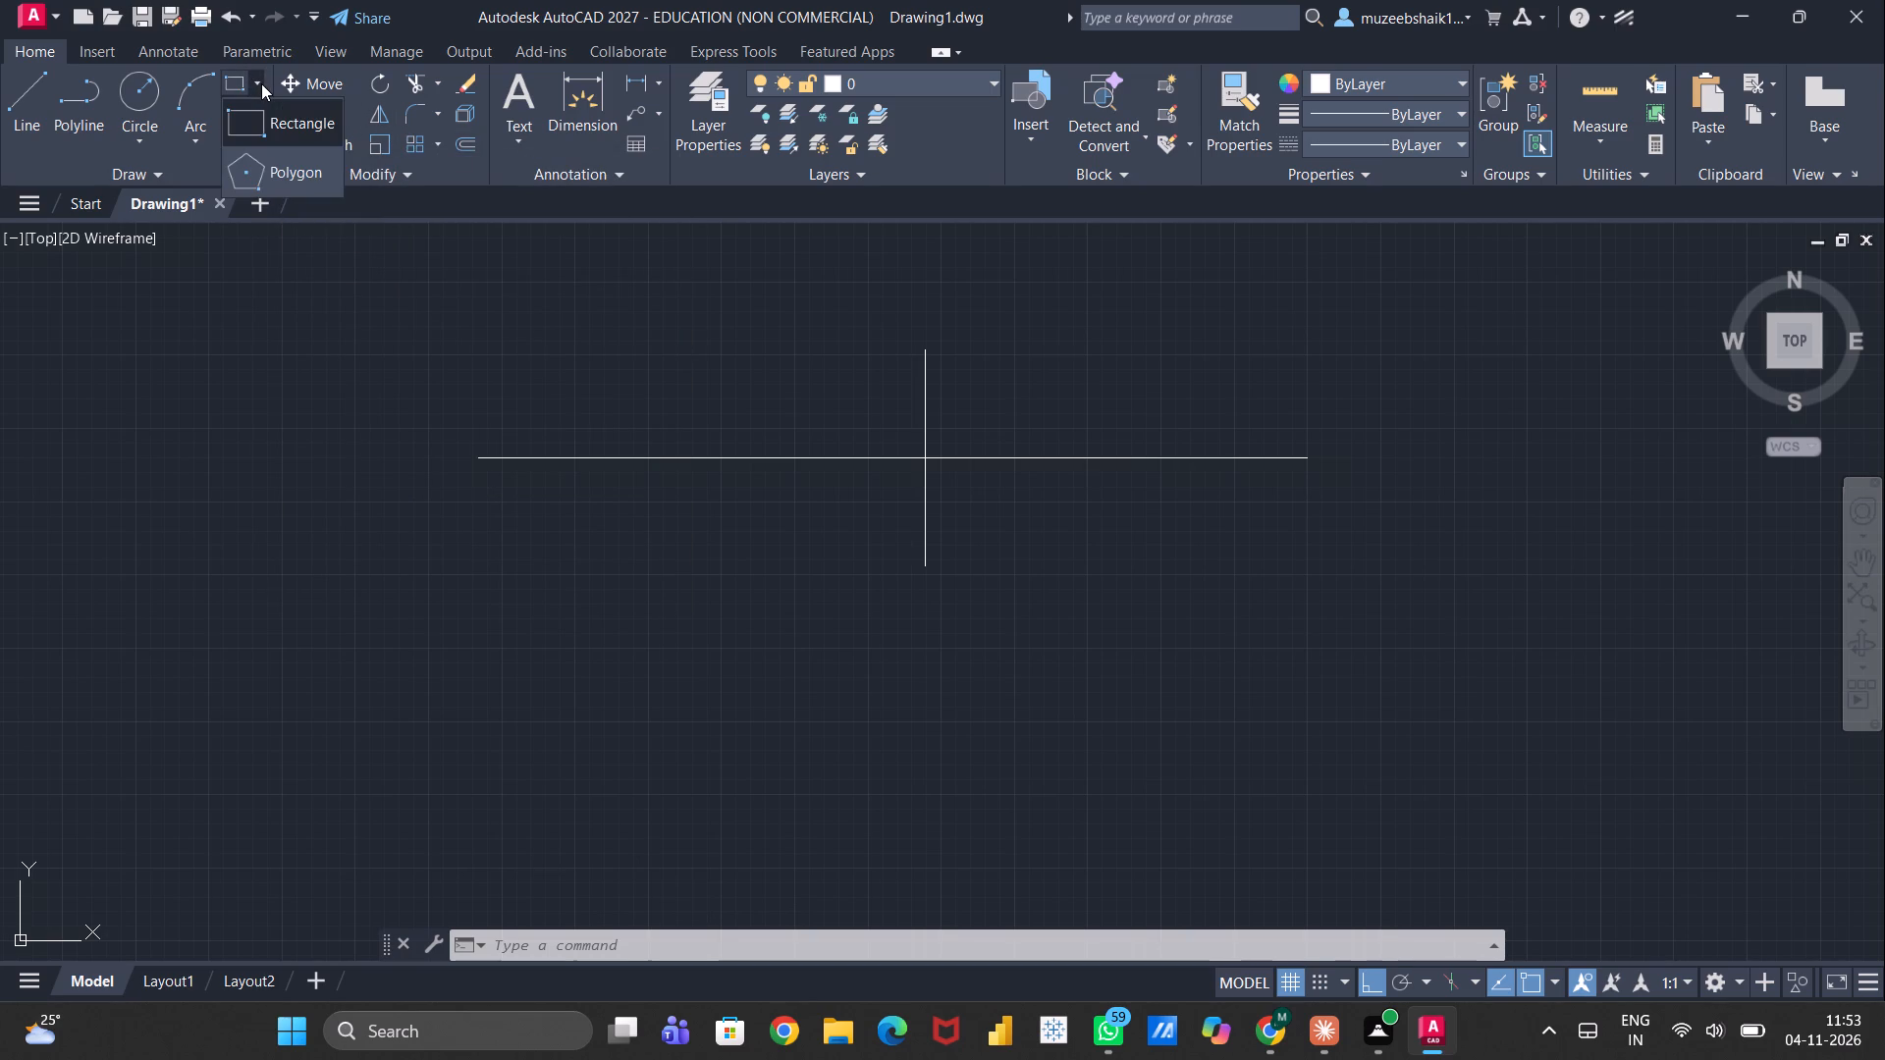
click(290, 172)
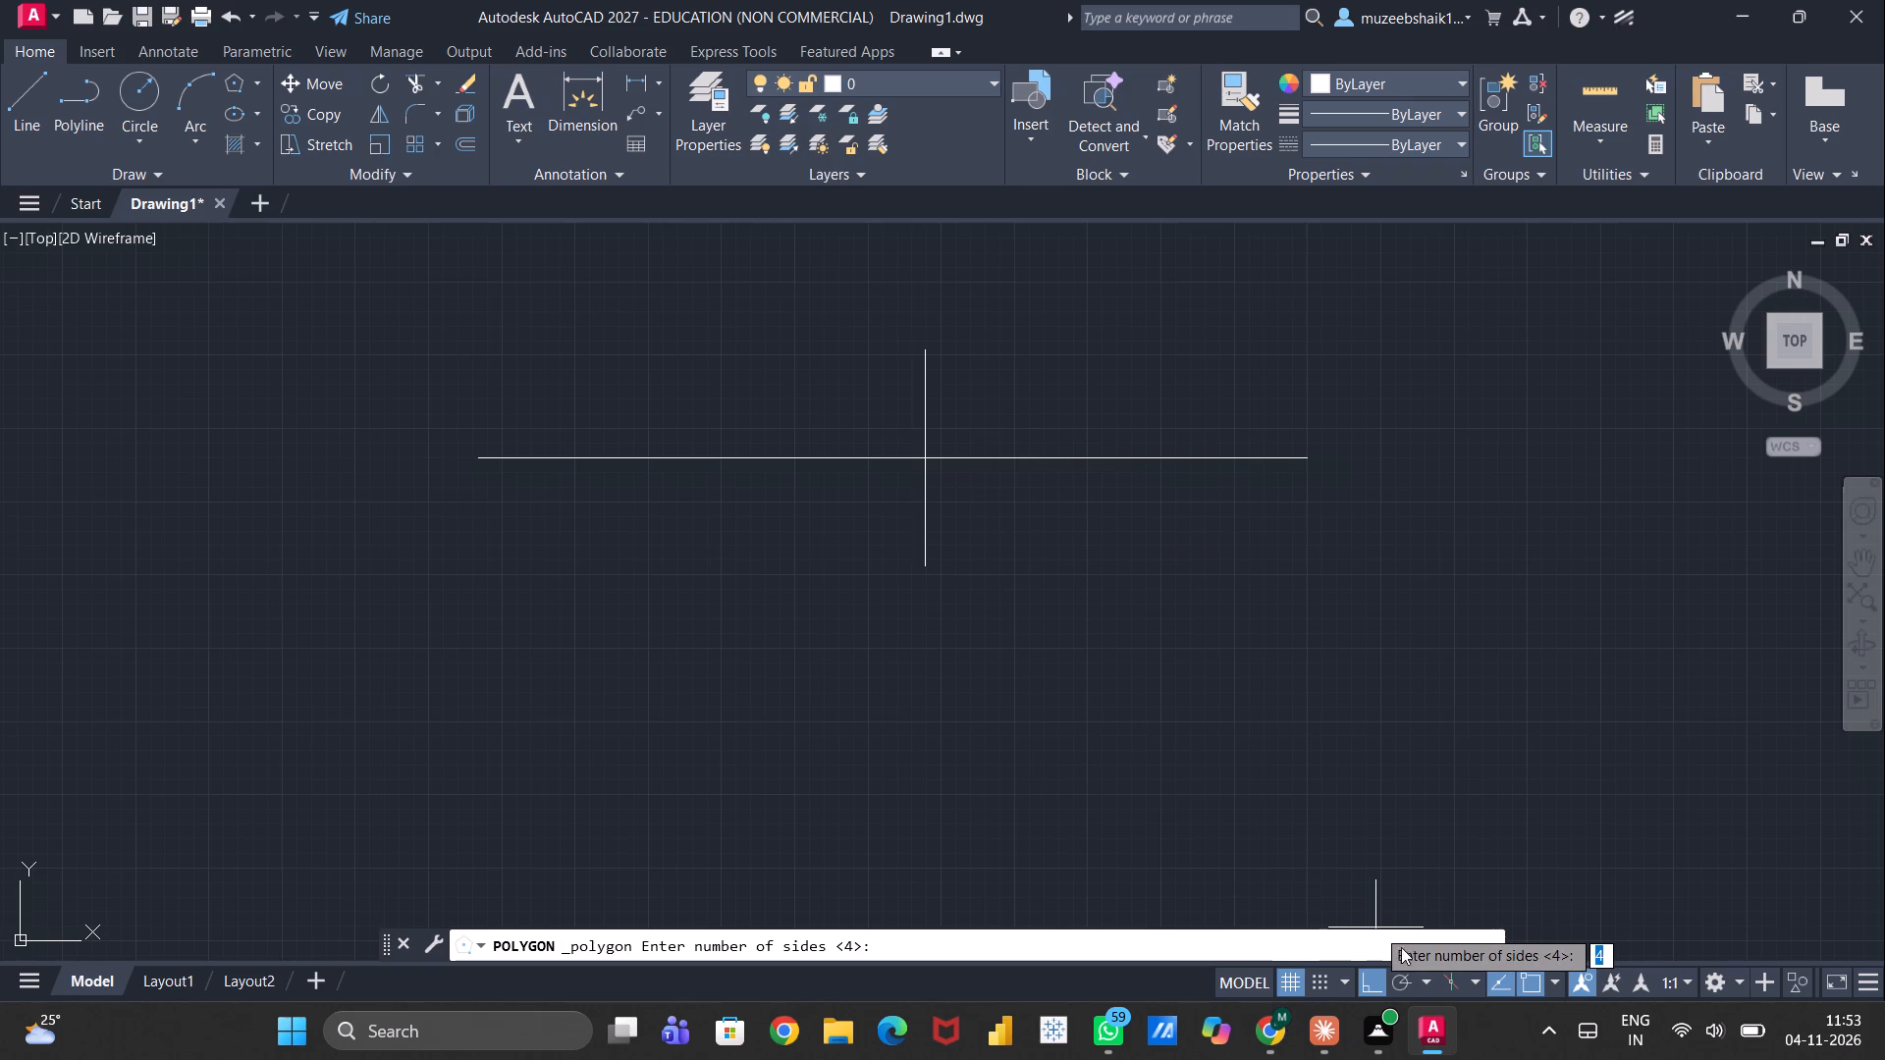
click(1396, 980)
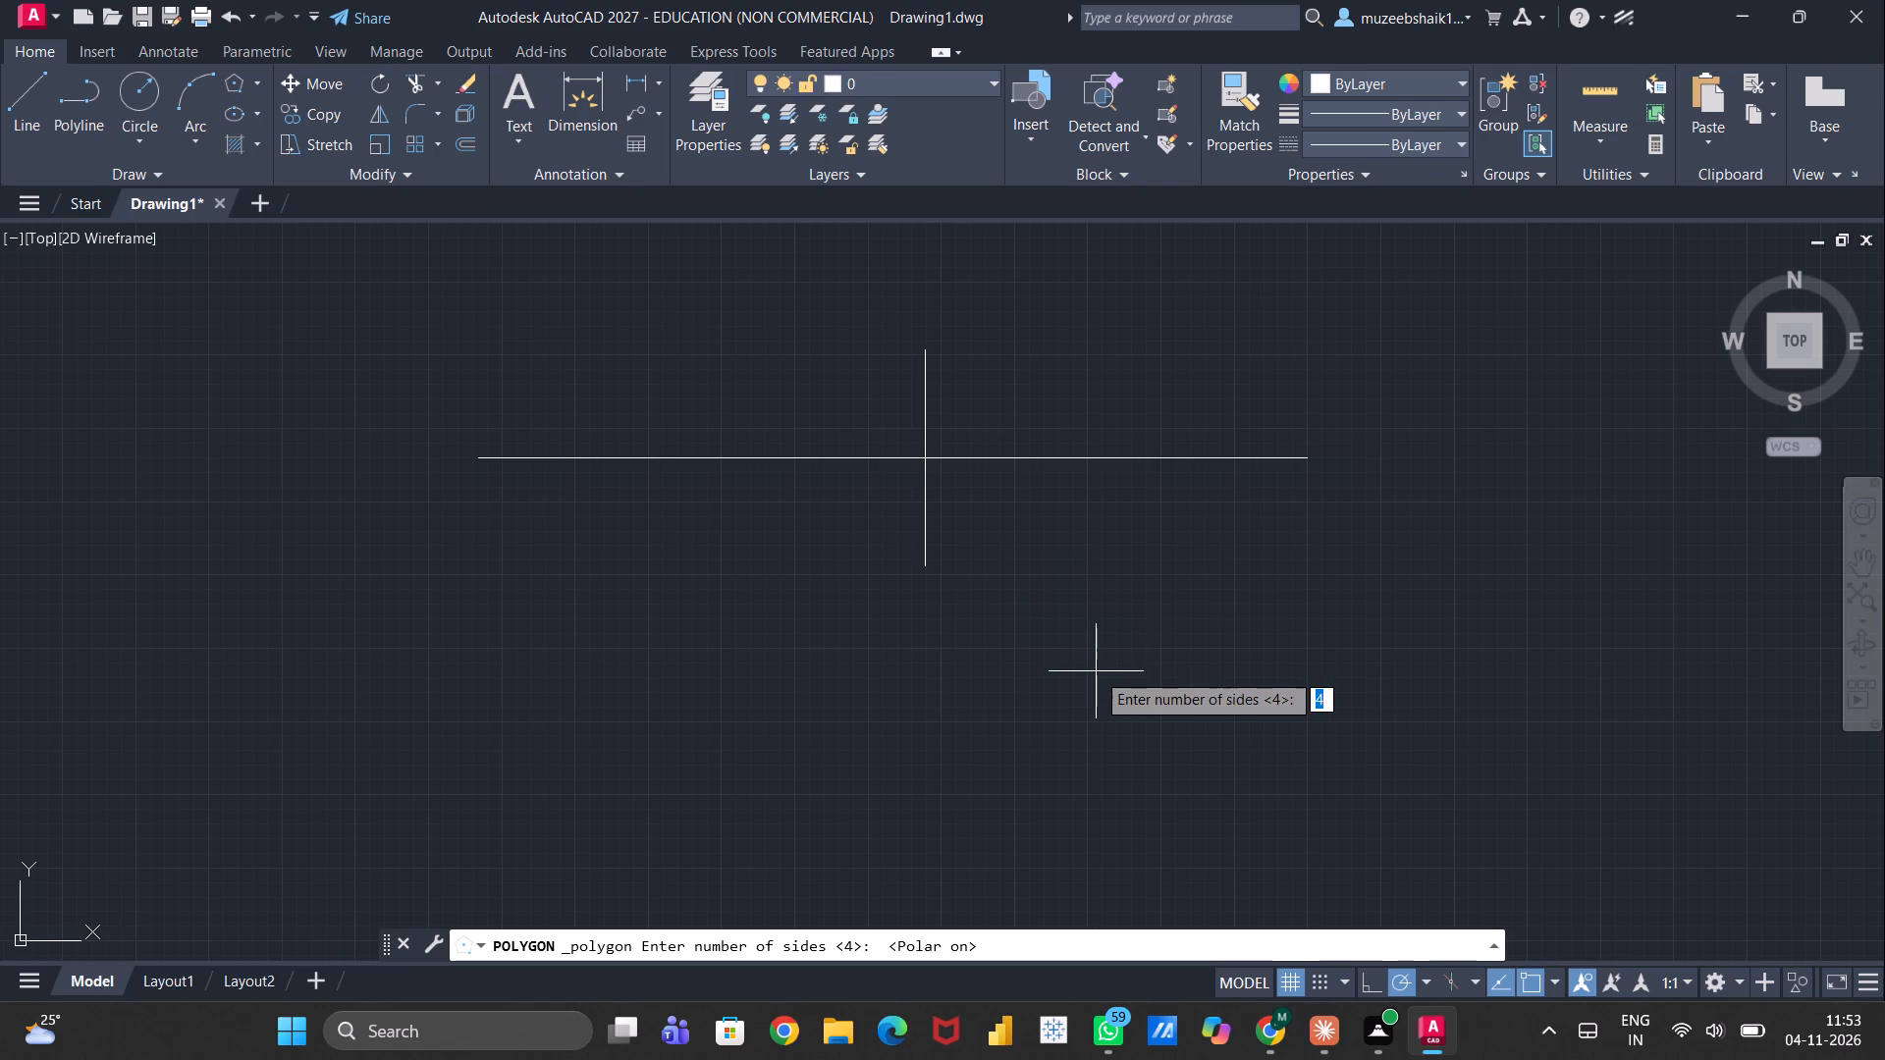
key(8)
key(Return)
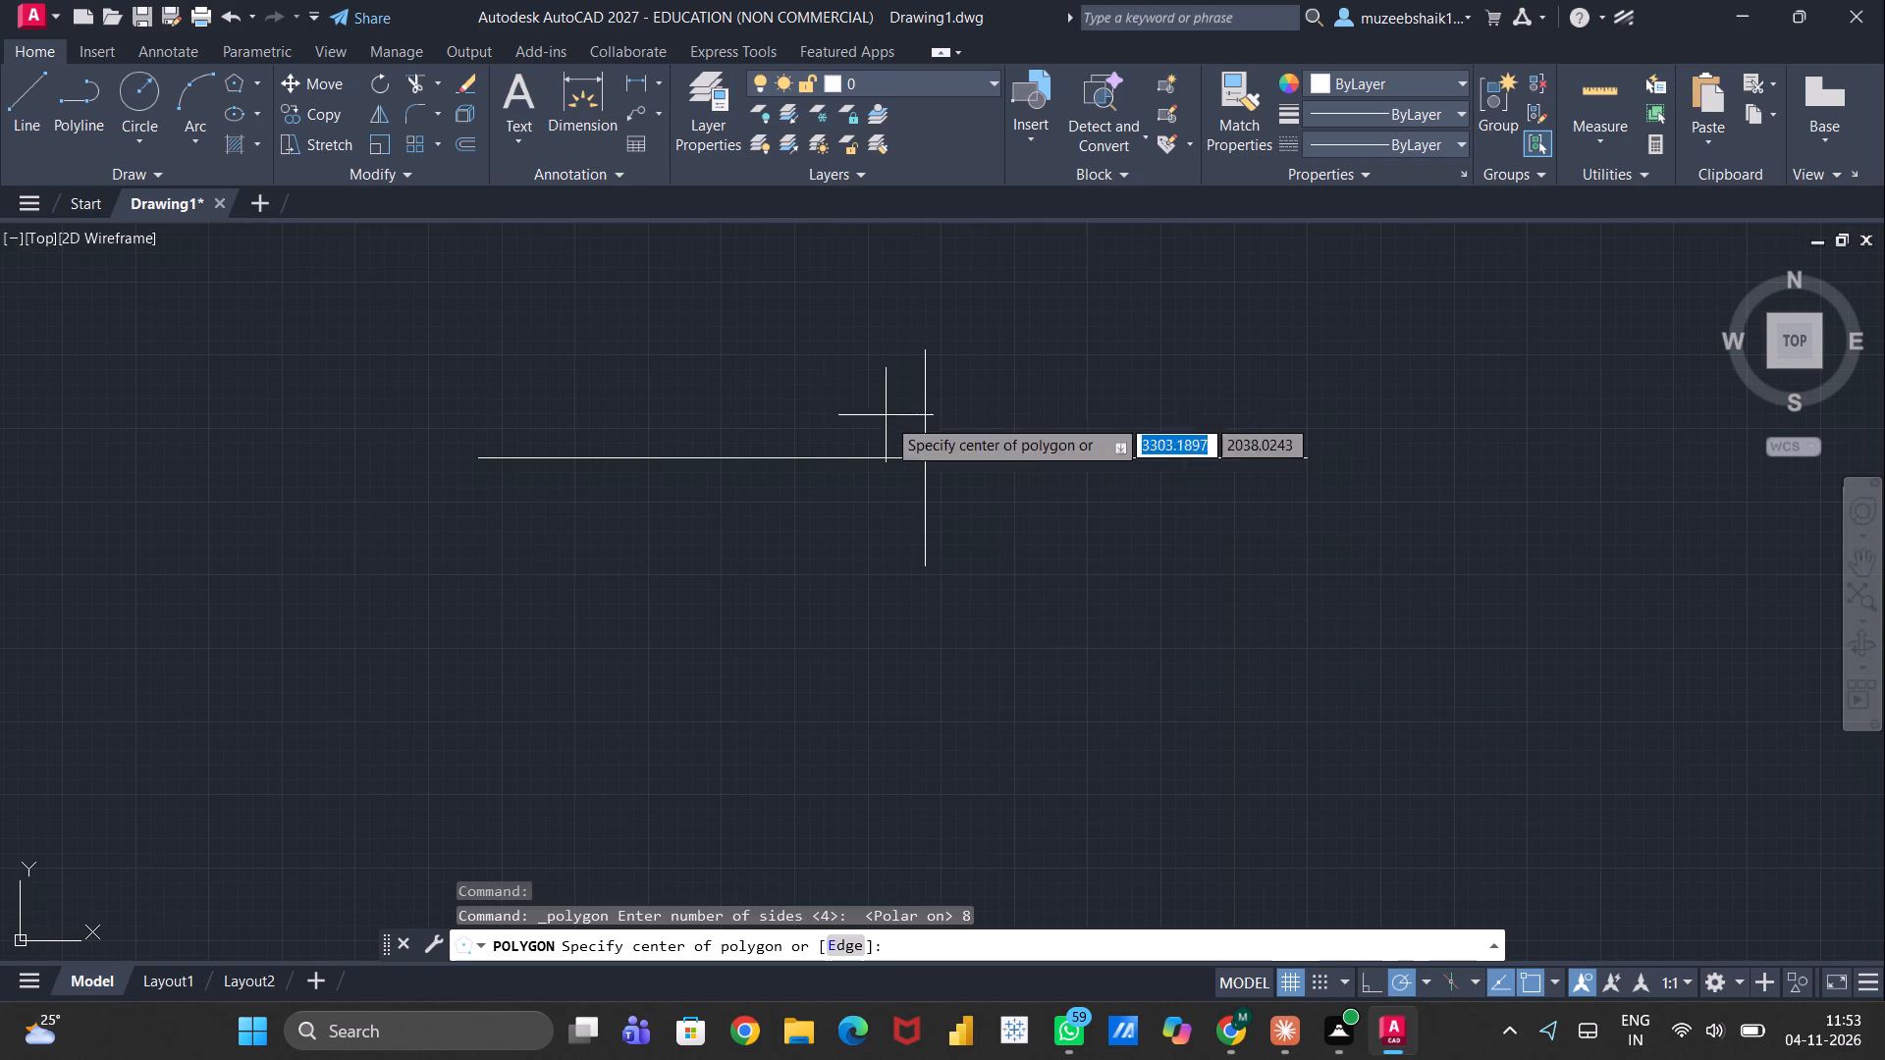
click(924, 457)
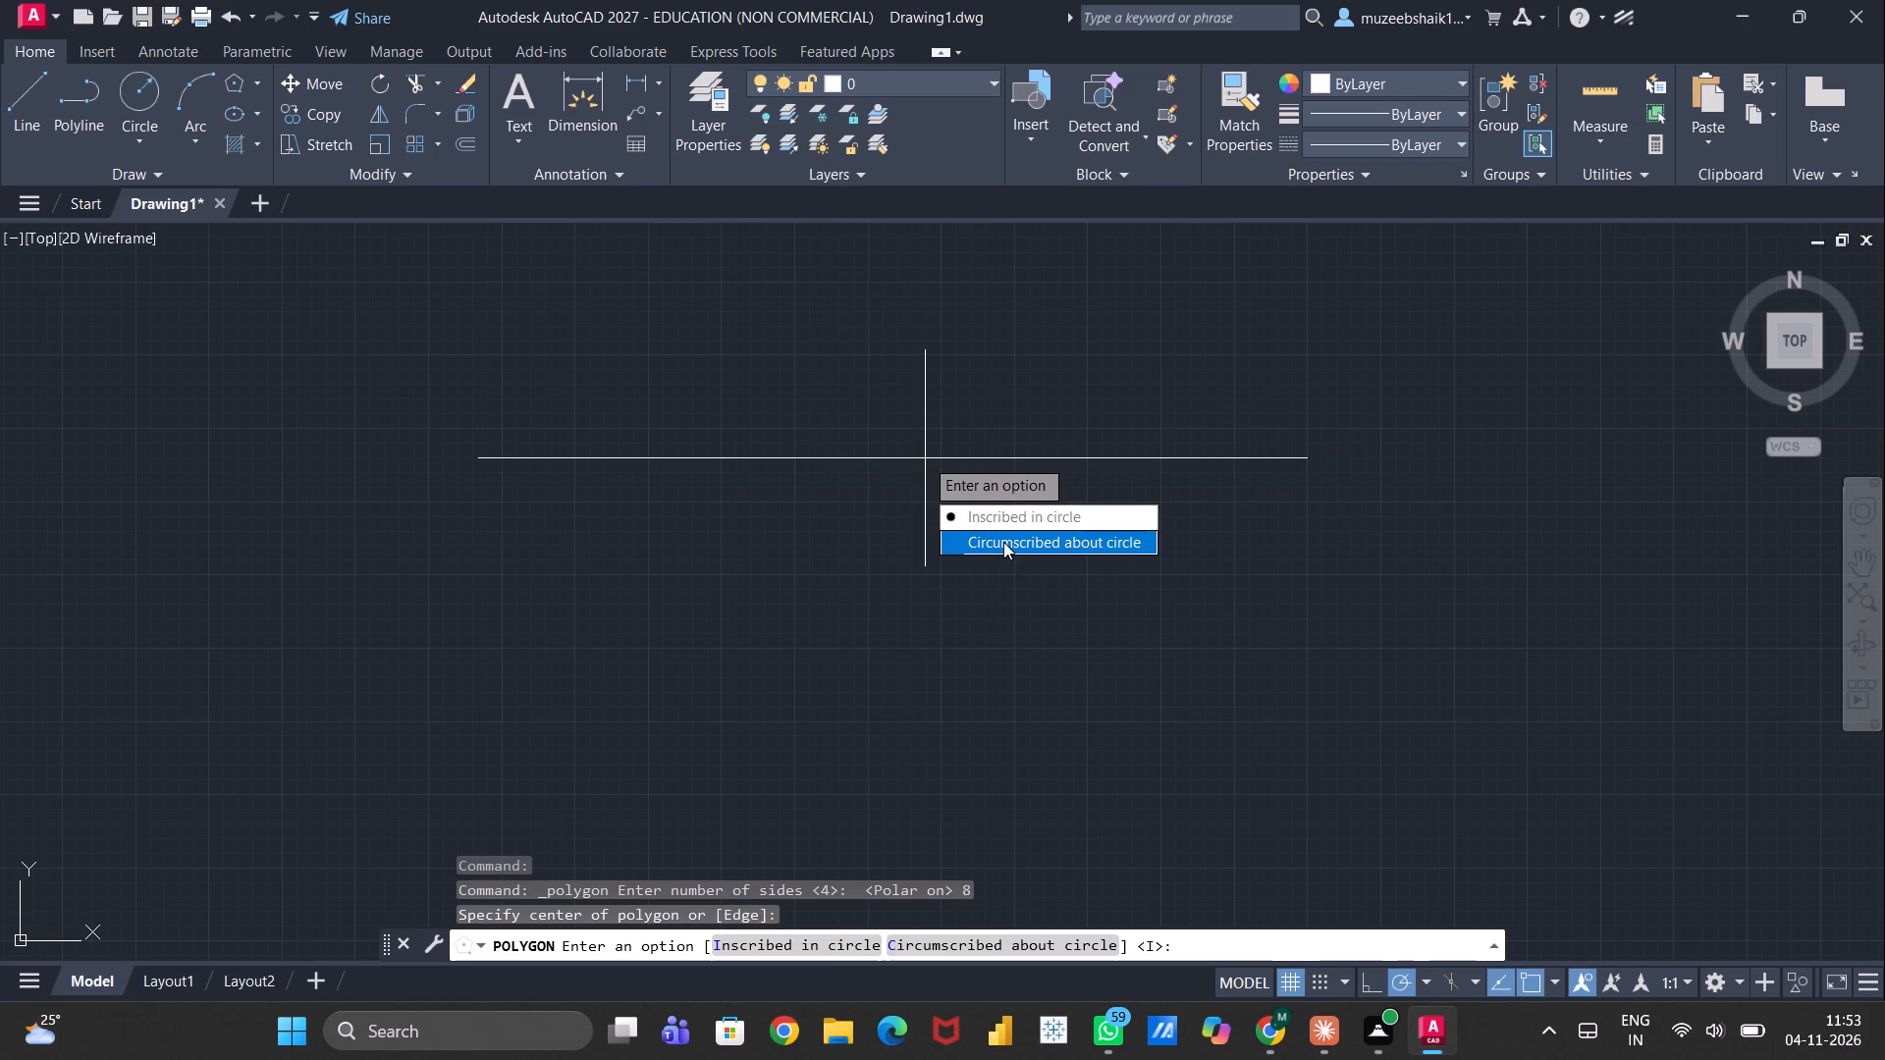
drag(1003, 542, 924, 457)
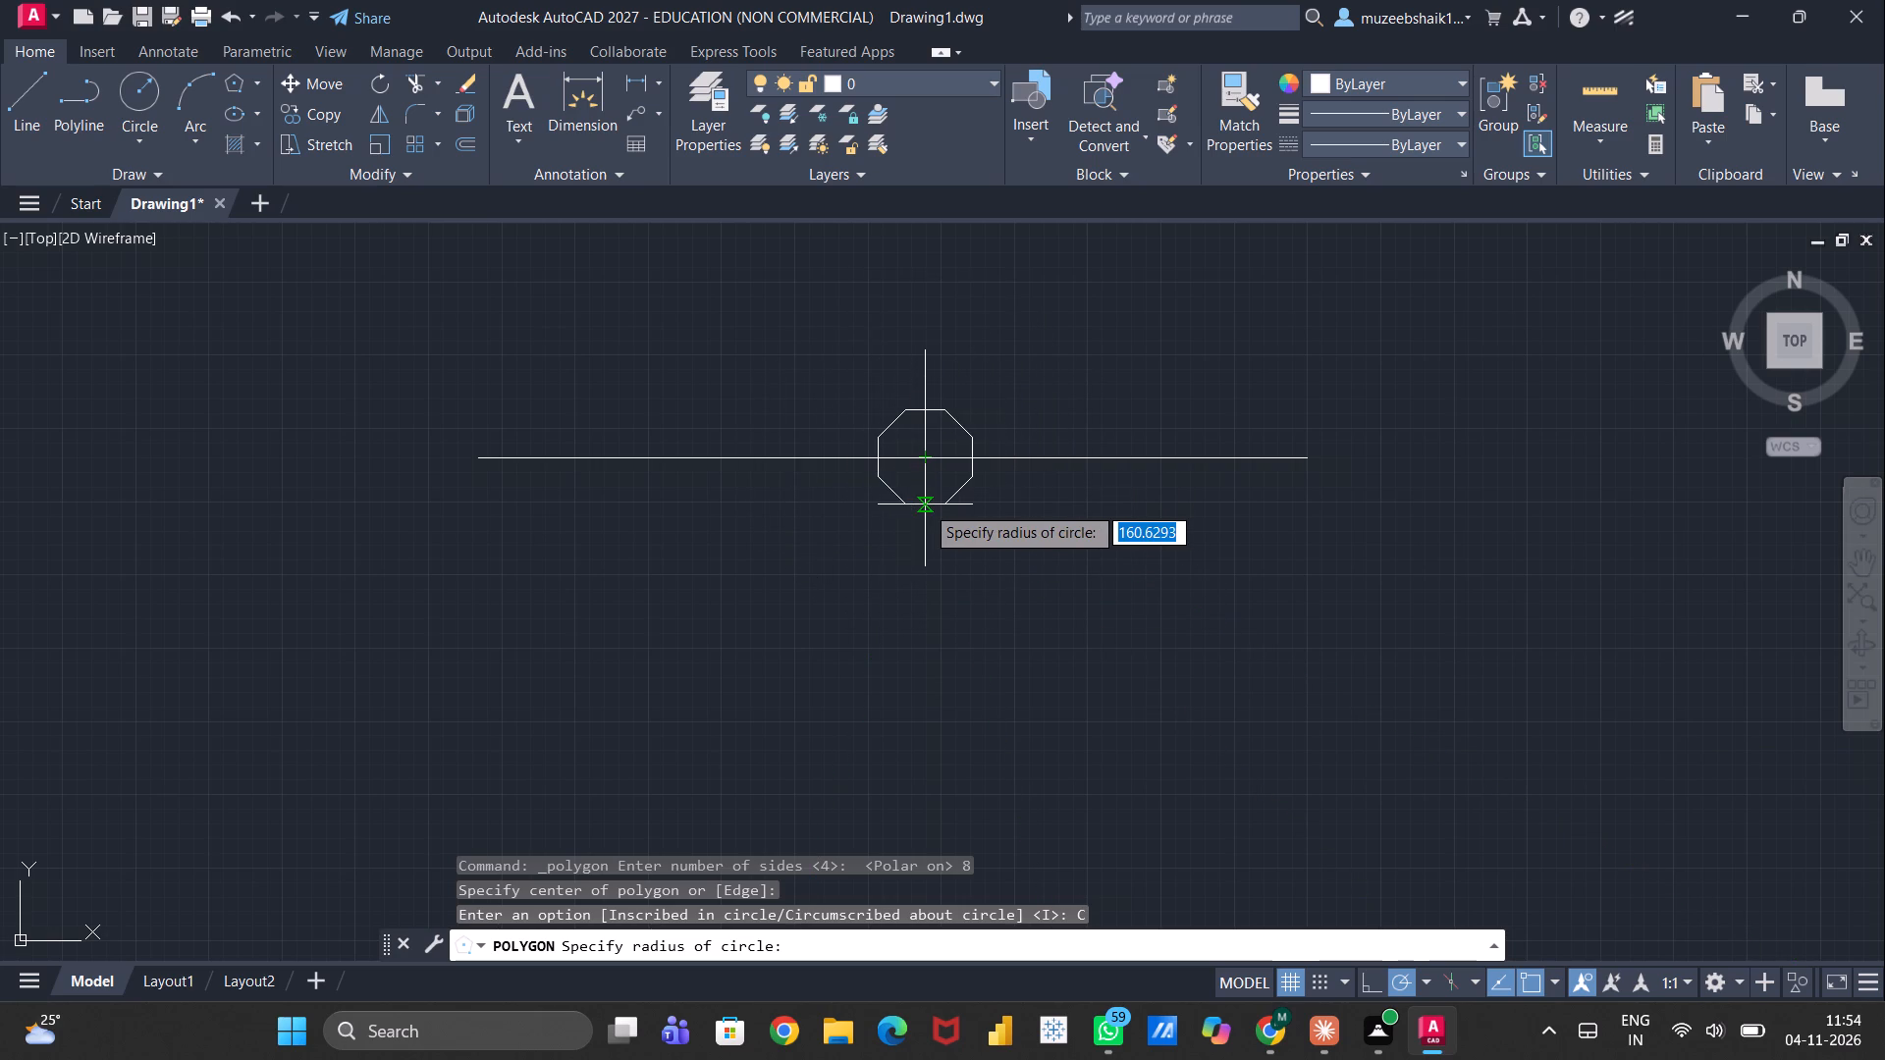
scroll(925, 504, up, 2)
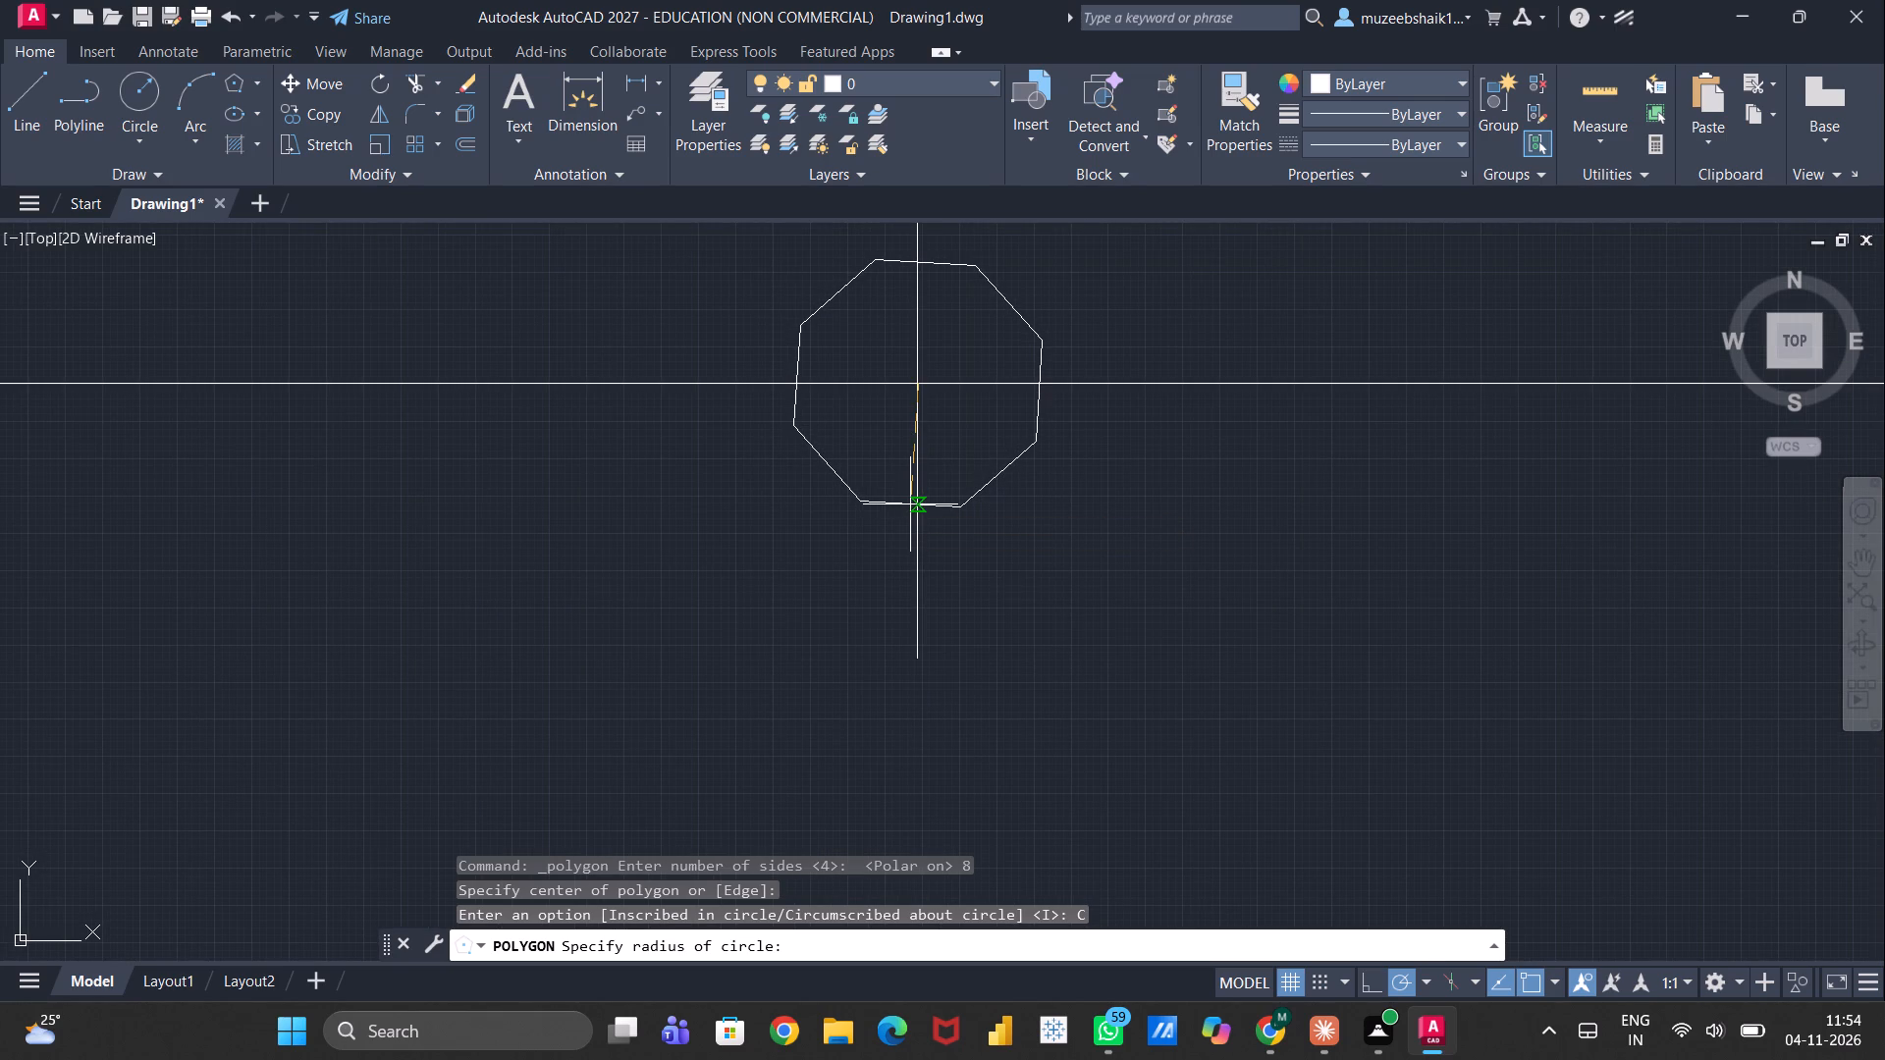
text(50)
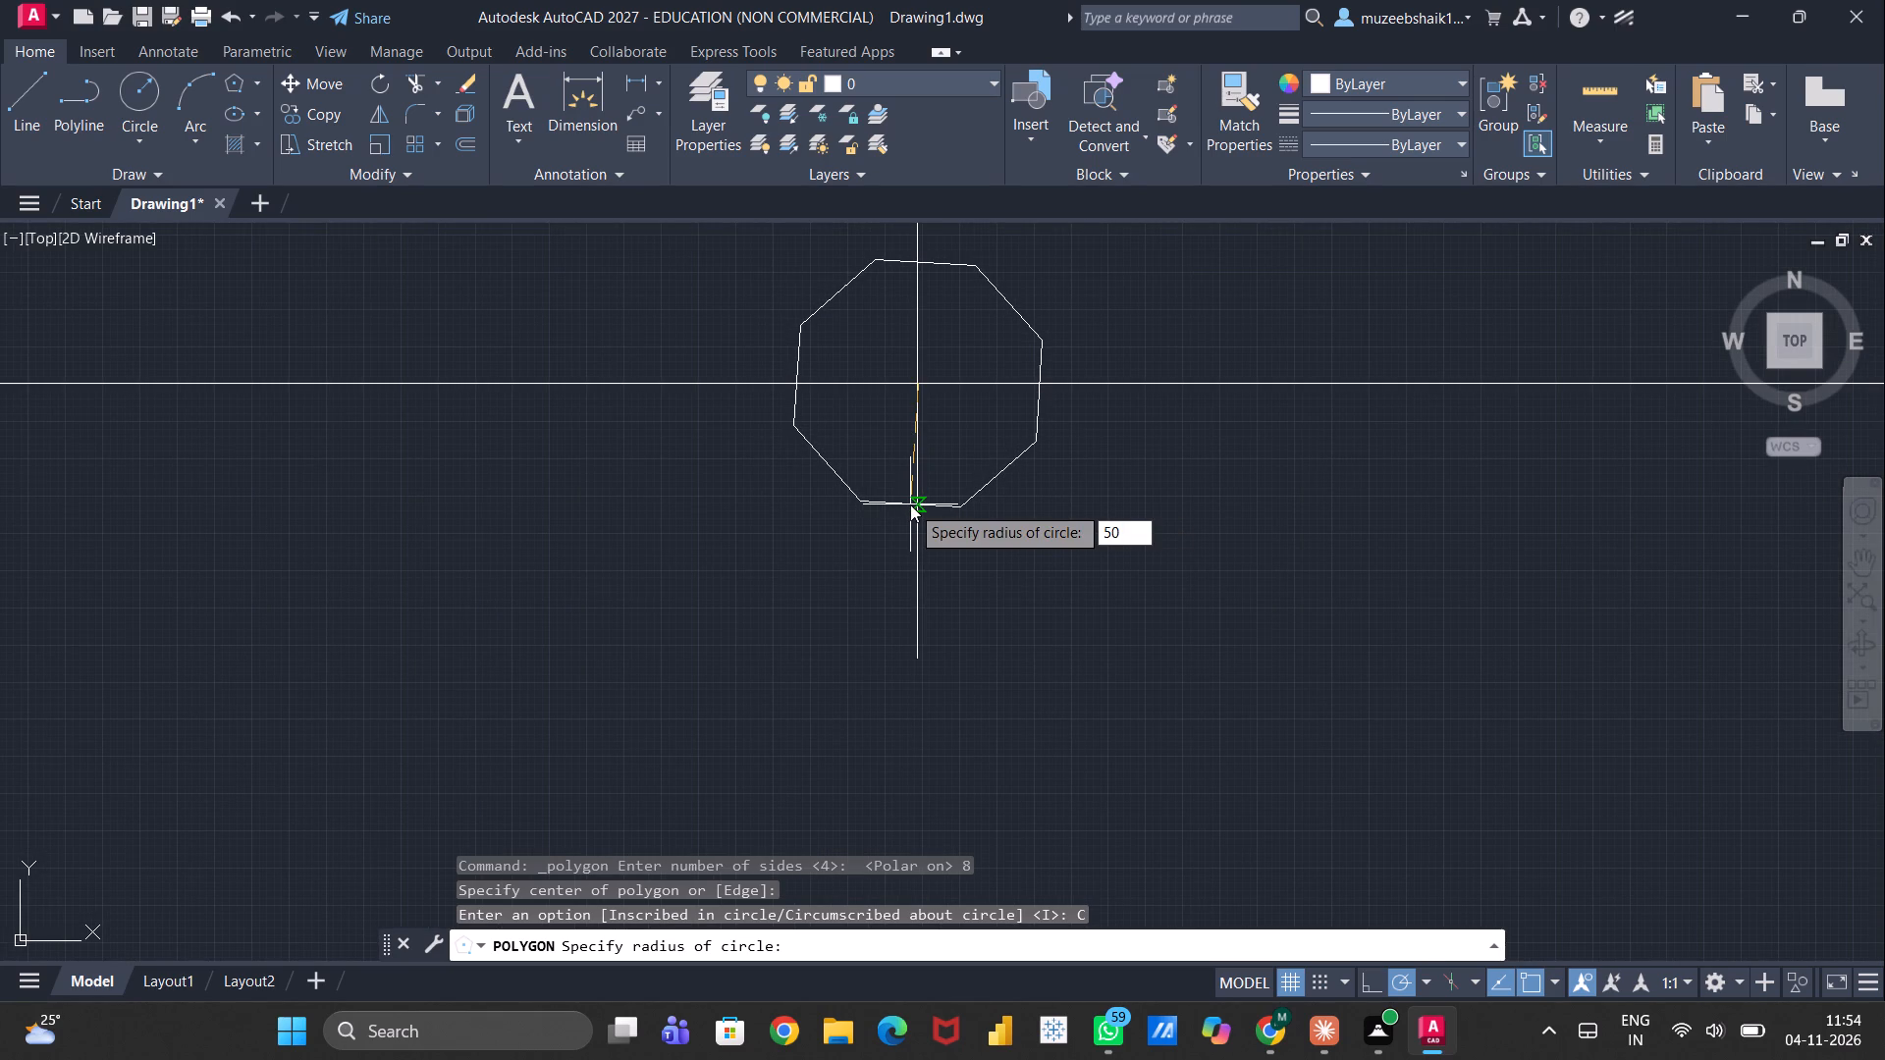
key(Return)
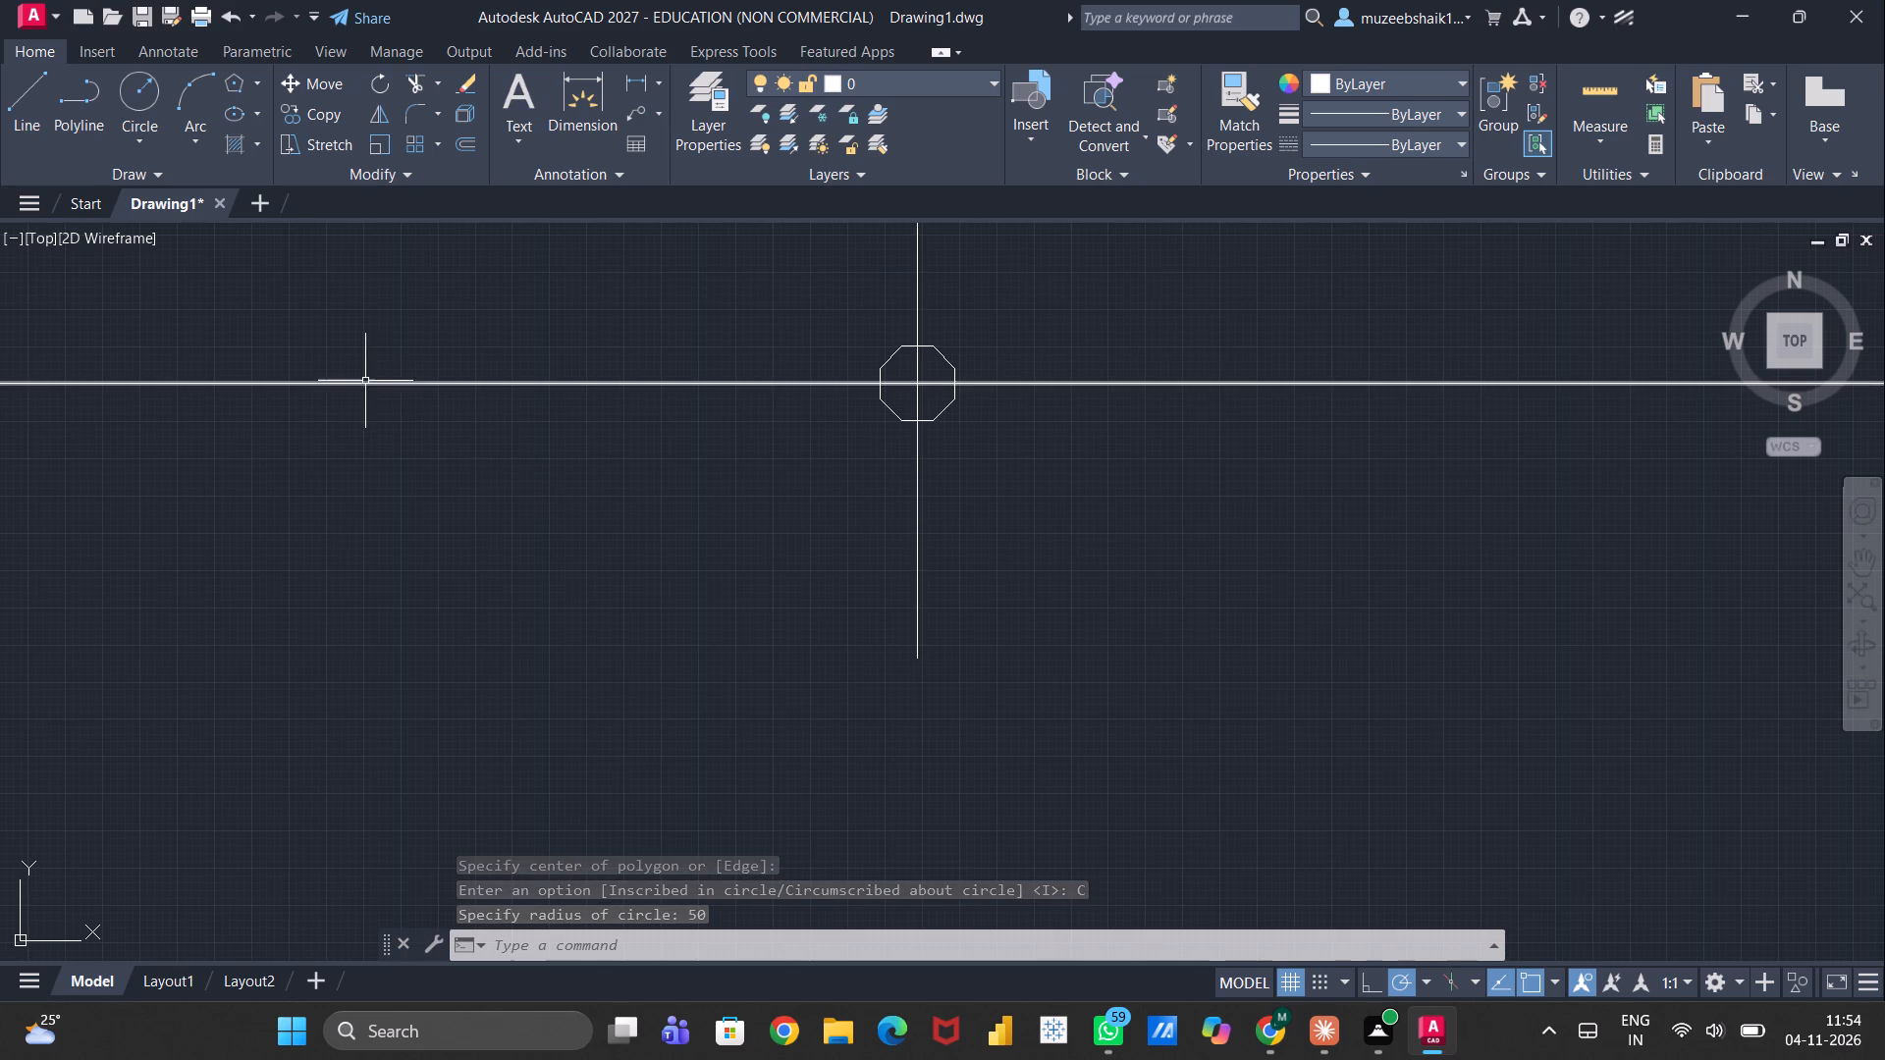
Shorten the horizontal line by stretching its left endpoint inward about 580 units along the line.
scroll(373, 387, down, 2)
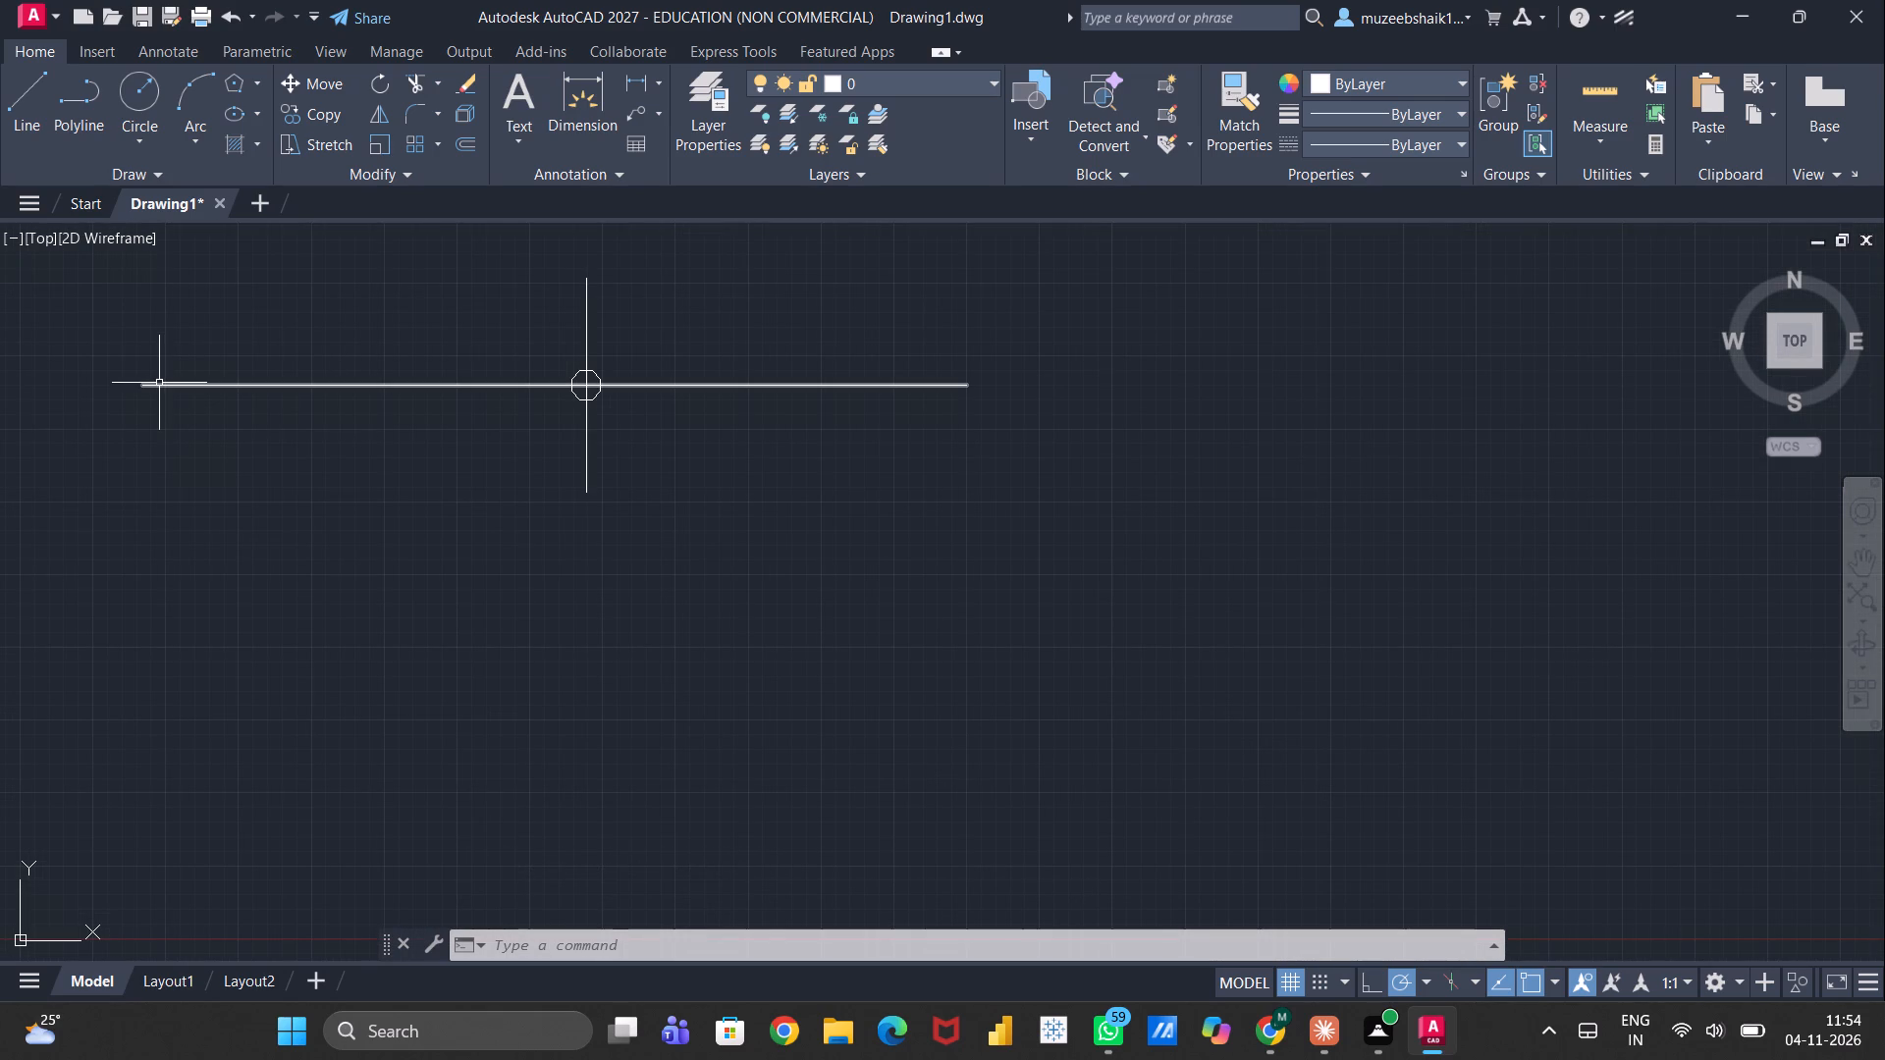
click(159, 385)
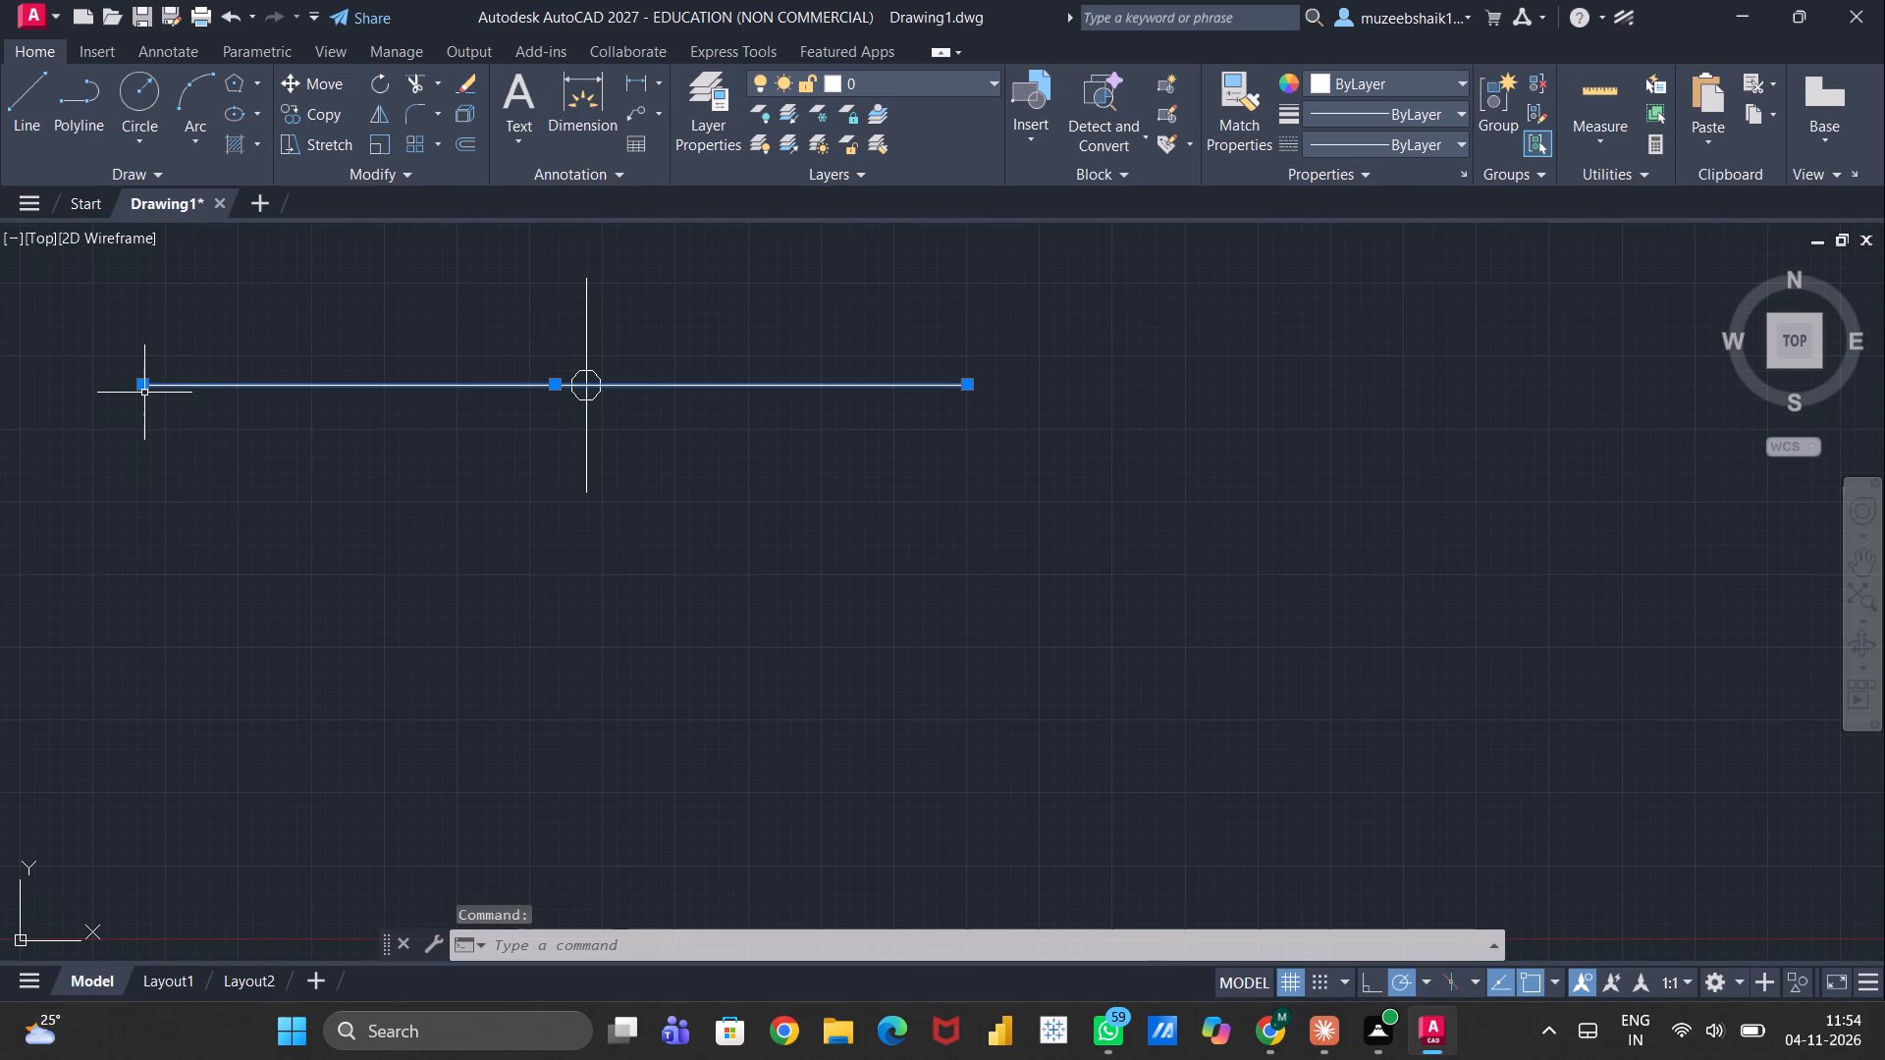
drag(139, 389, 260, 380)
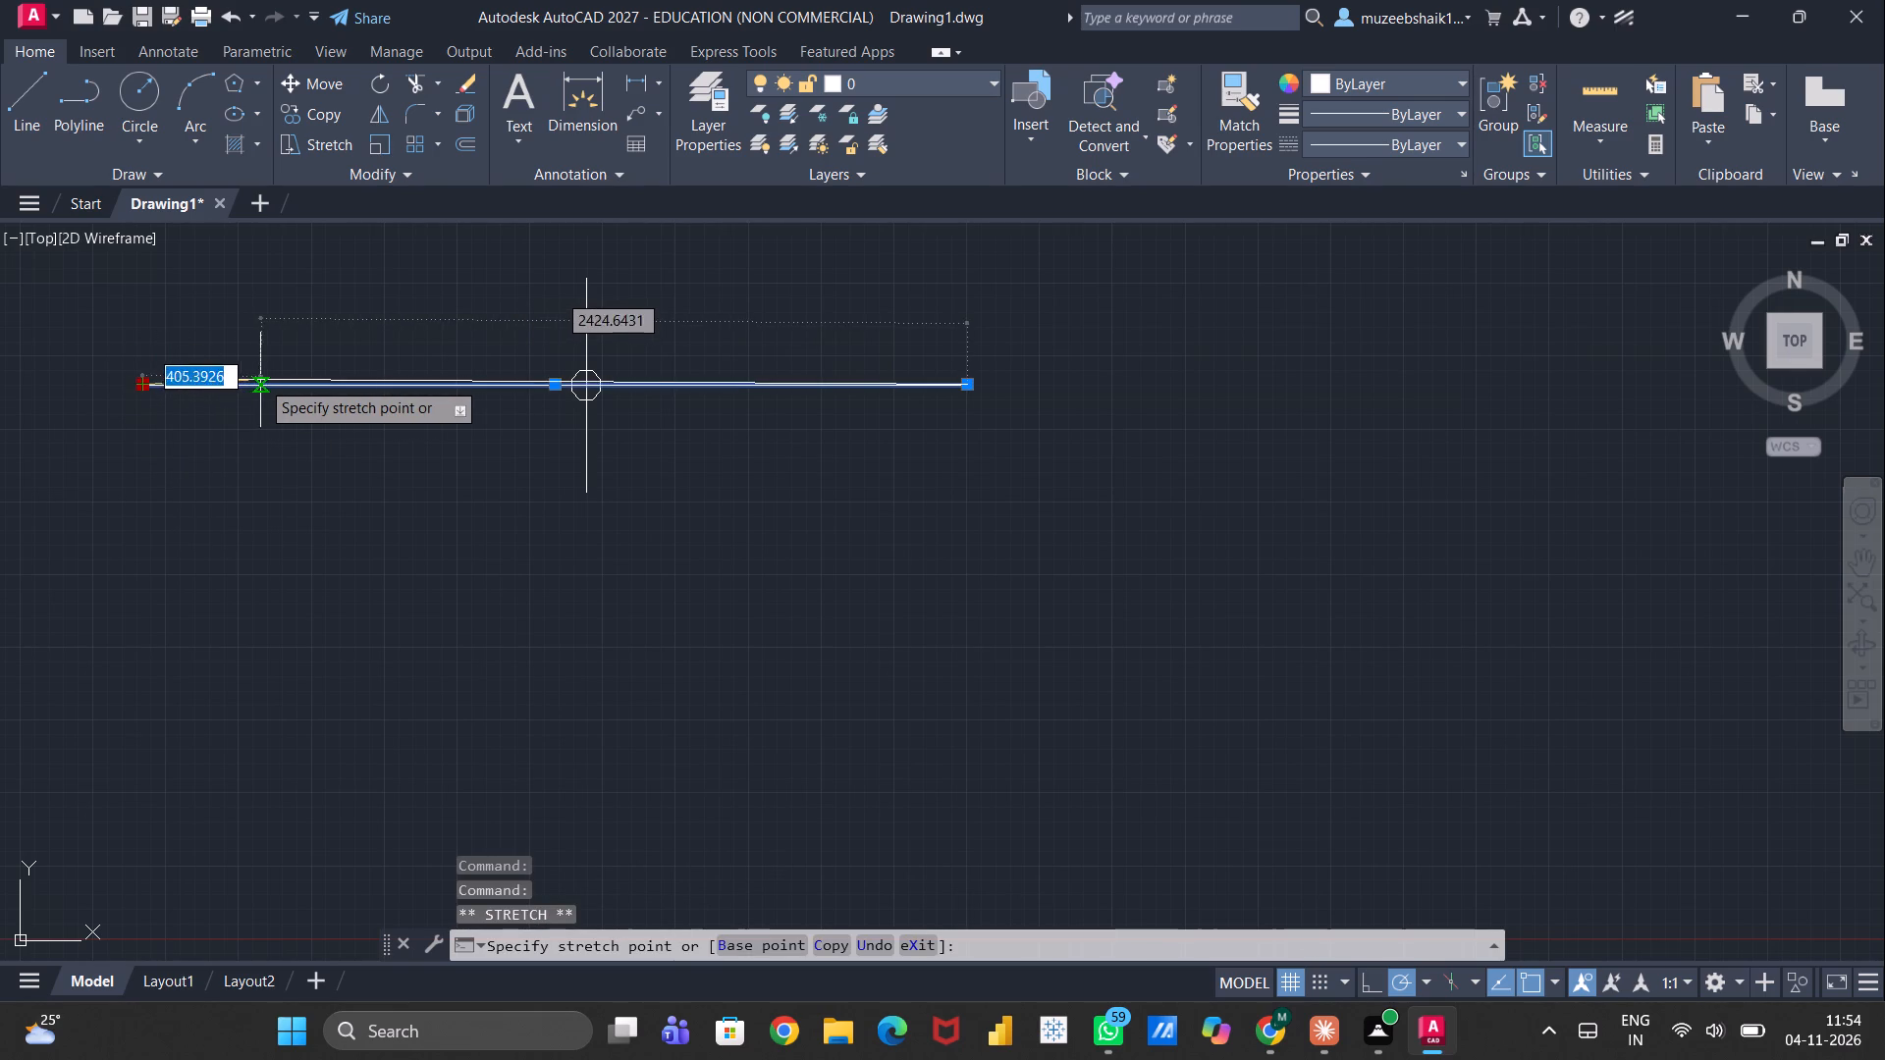
drag(260, 380, 318, 373)
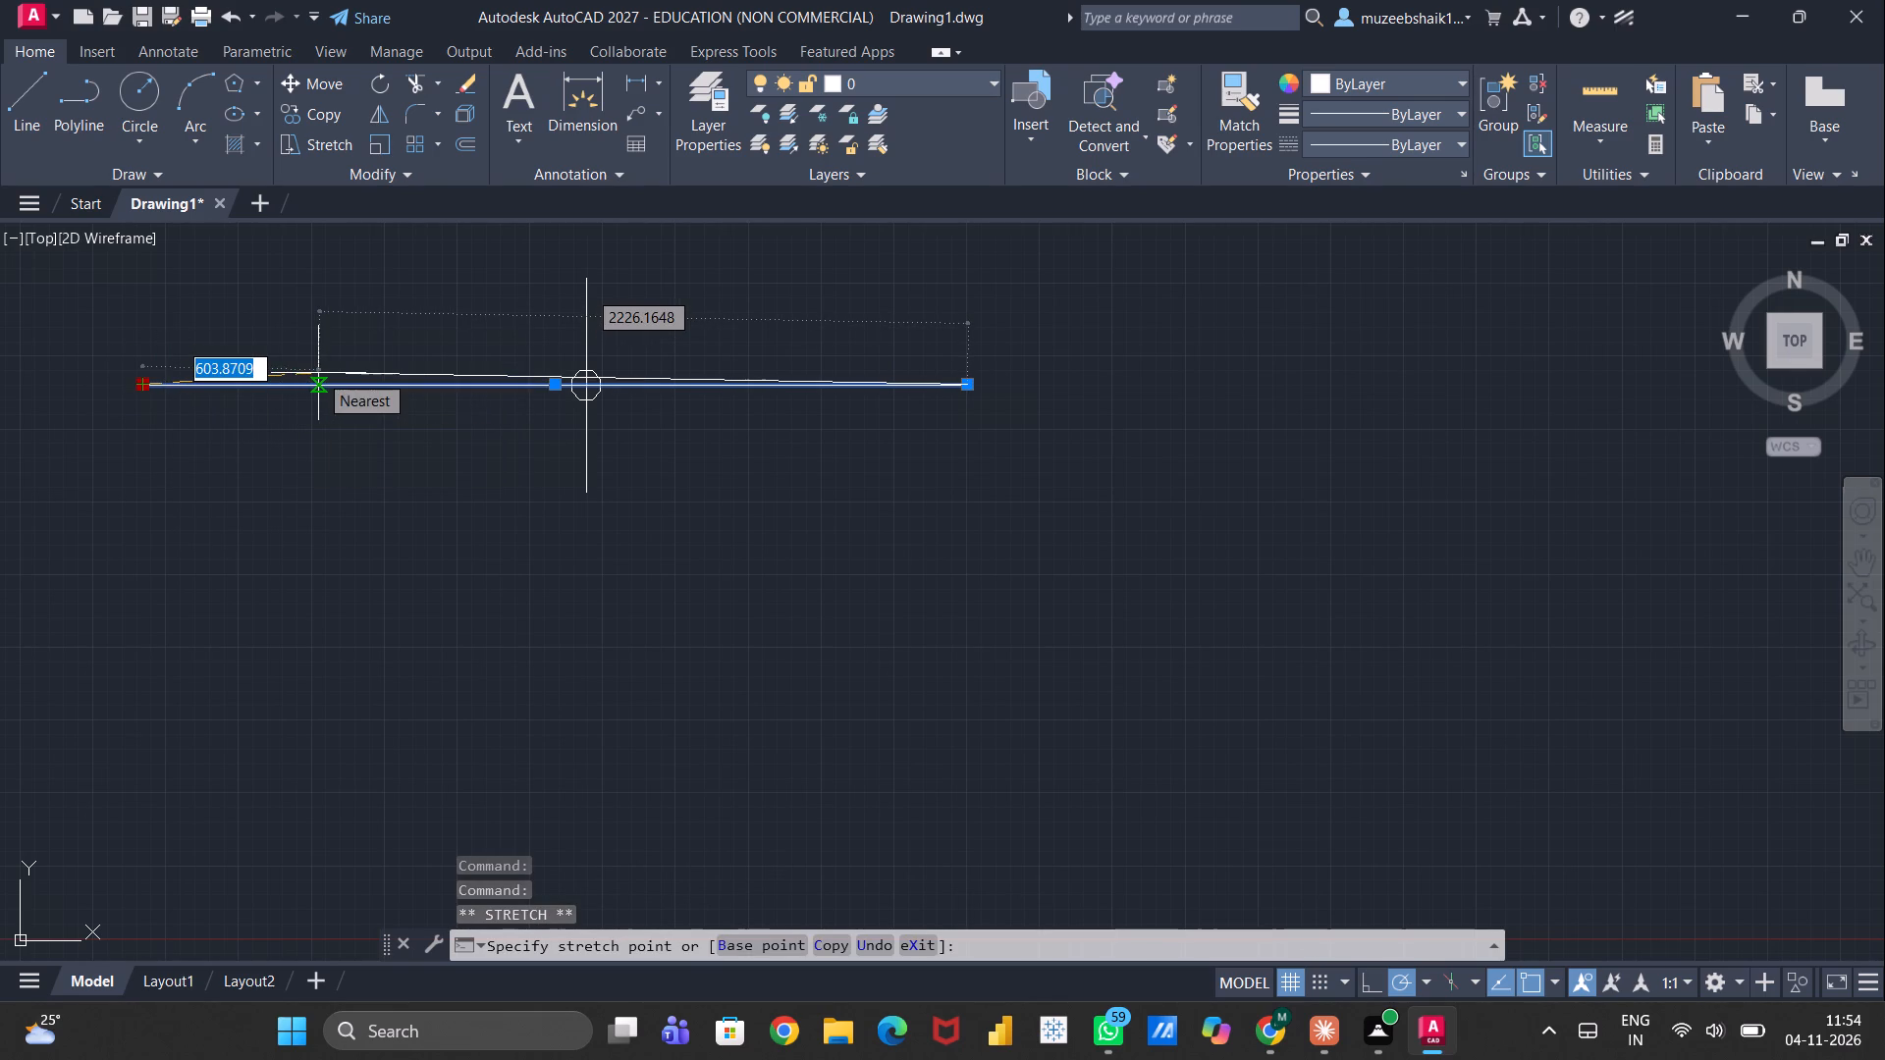
drag(318, 373, 300, 380)
scroll(326, 378, up, 1)
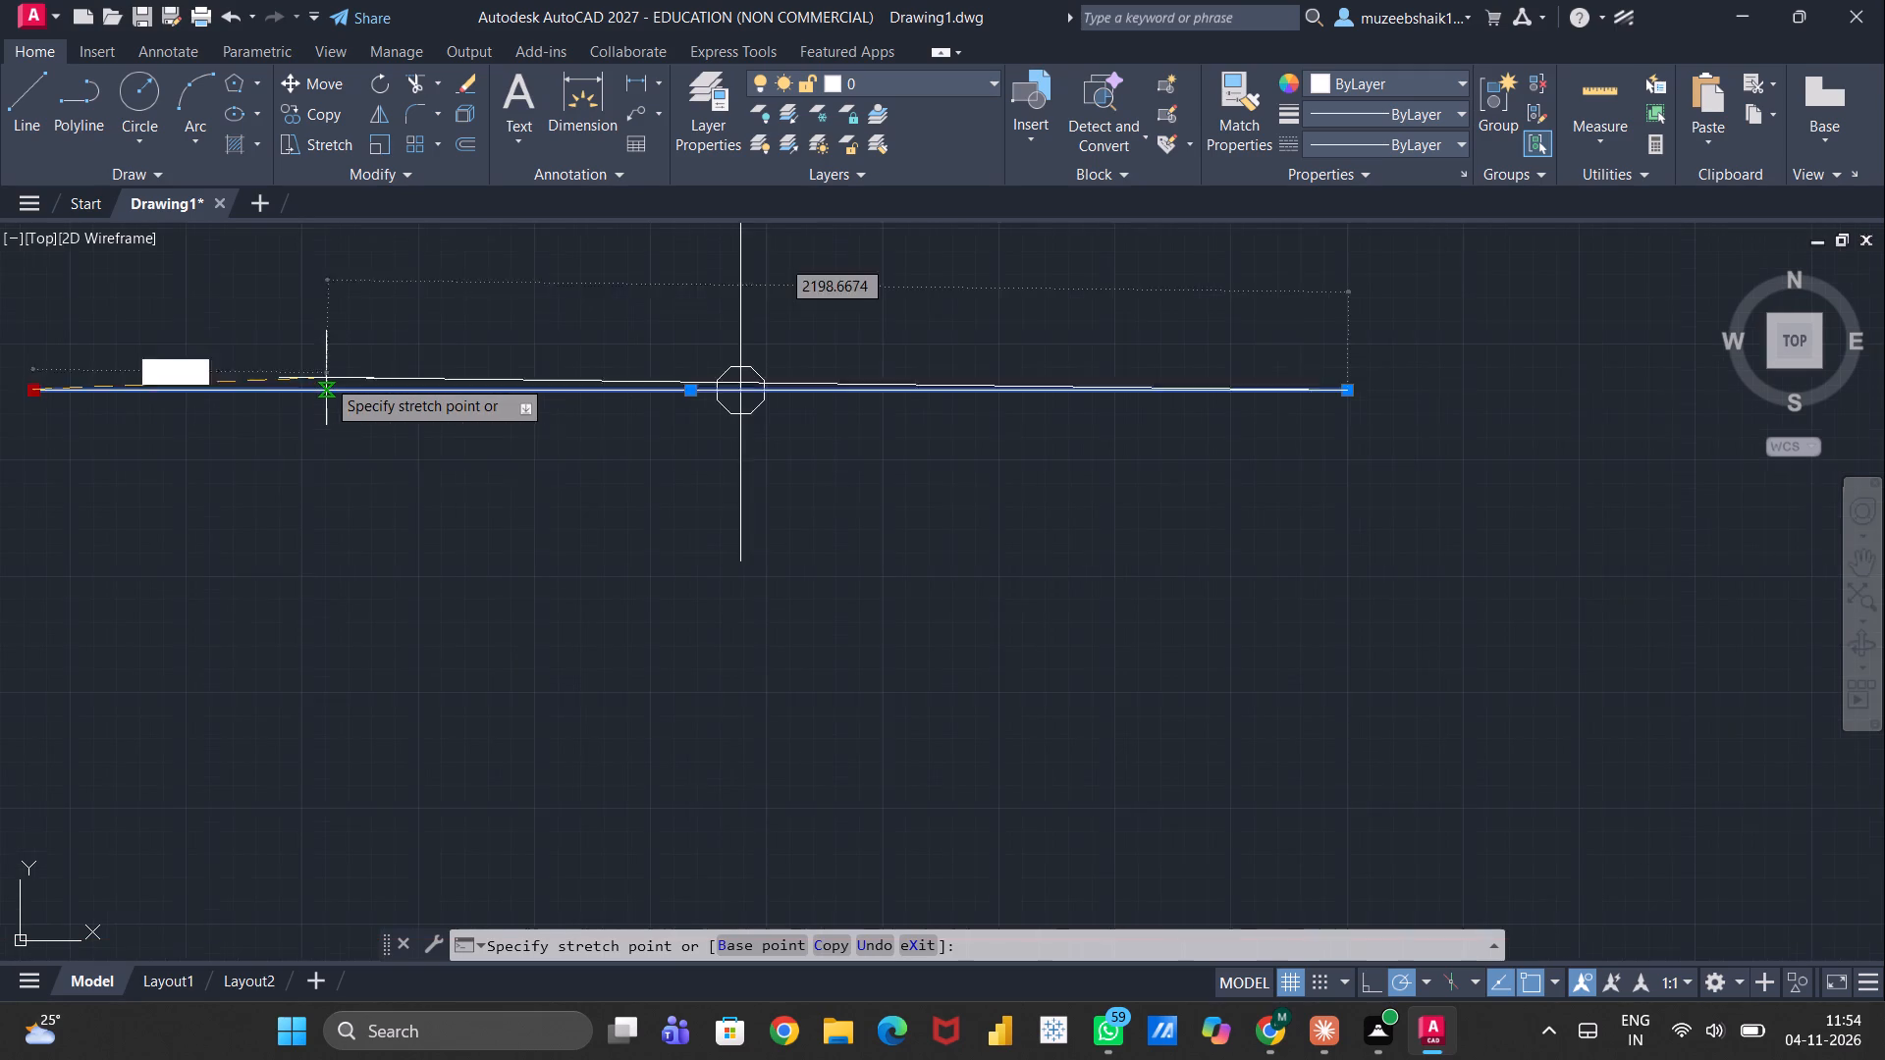
scroll(326, 378, up, 1)
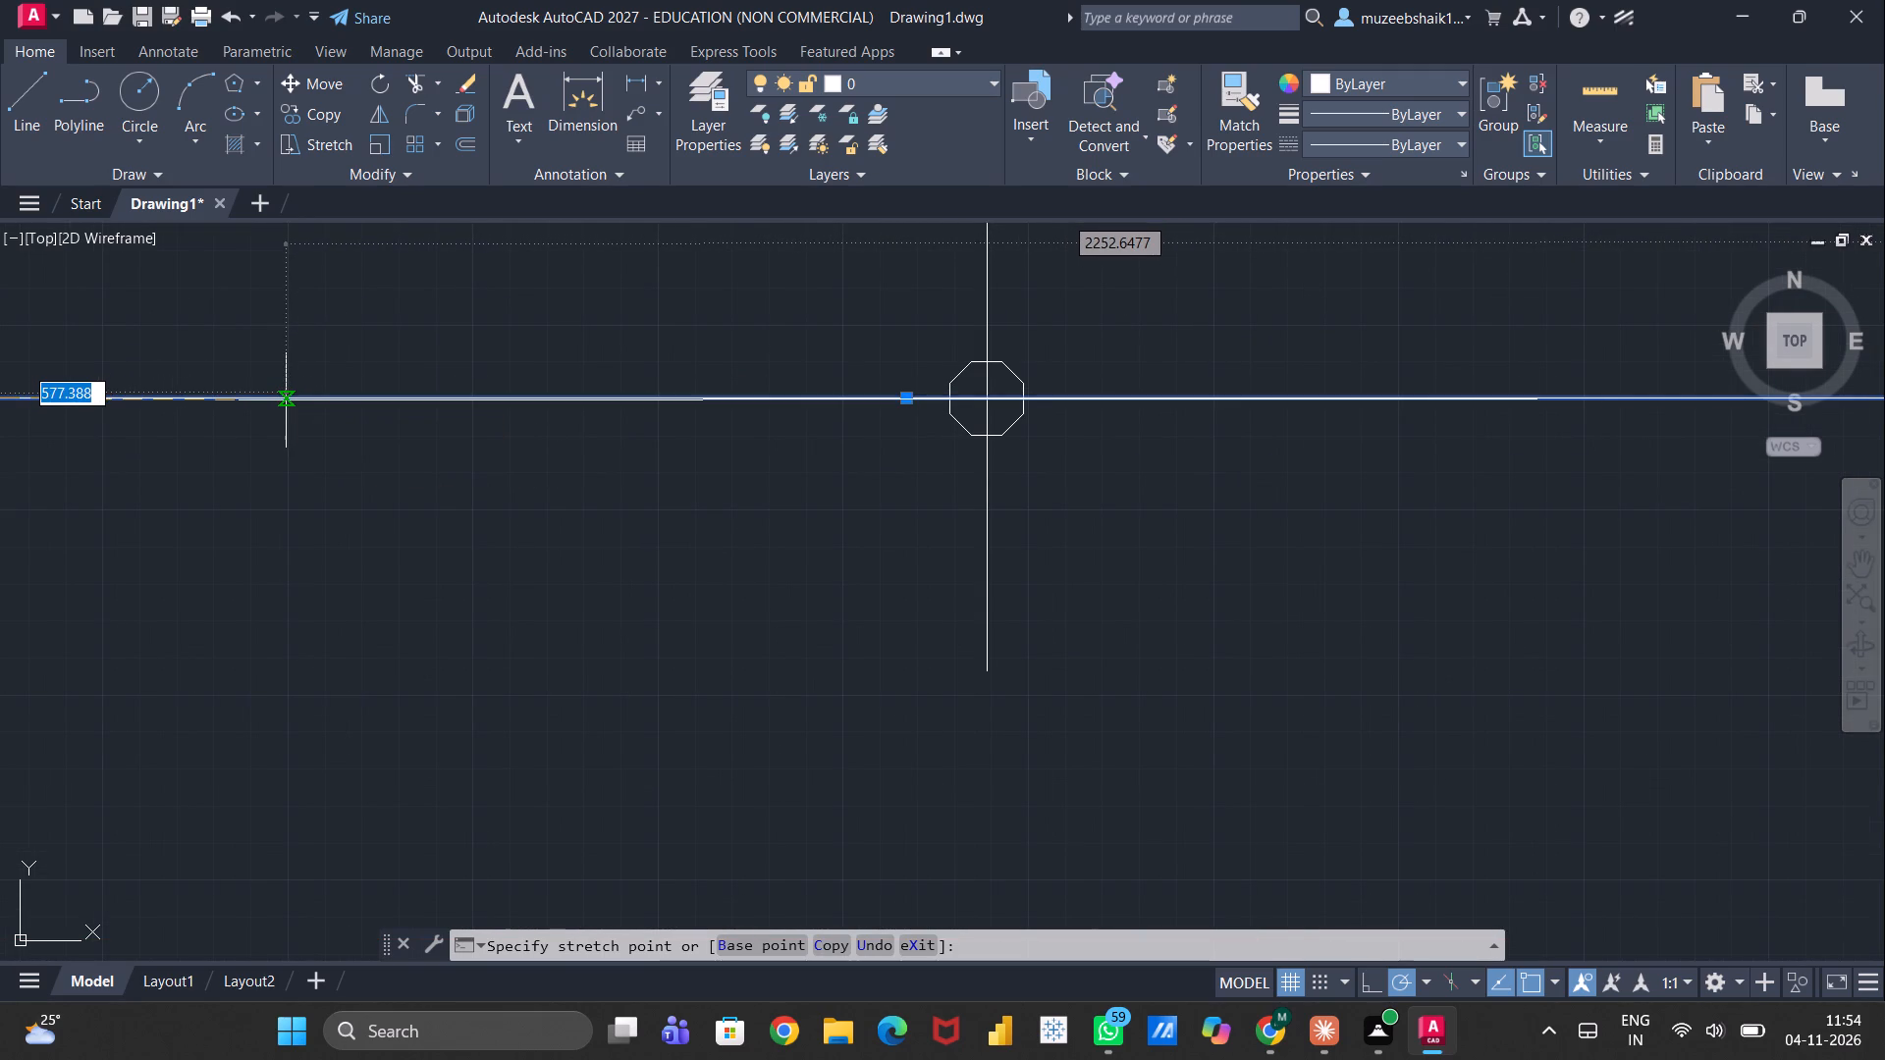
scroll(286, 400, up, 3)
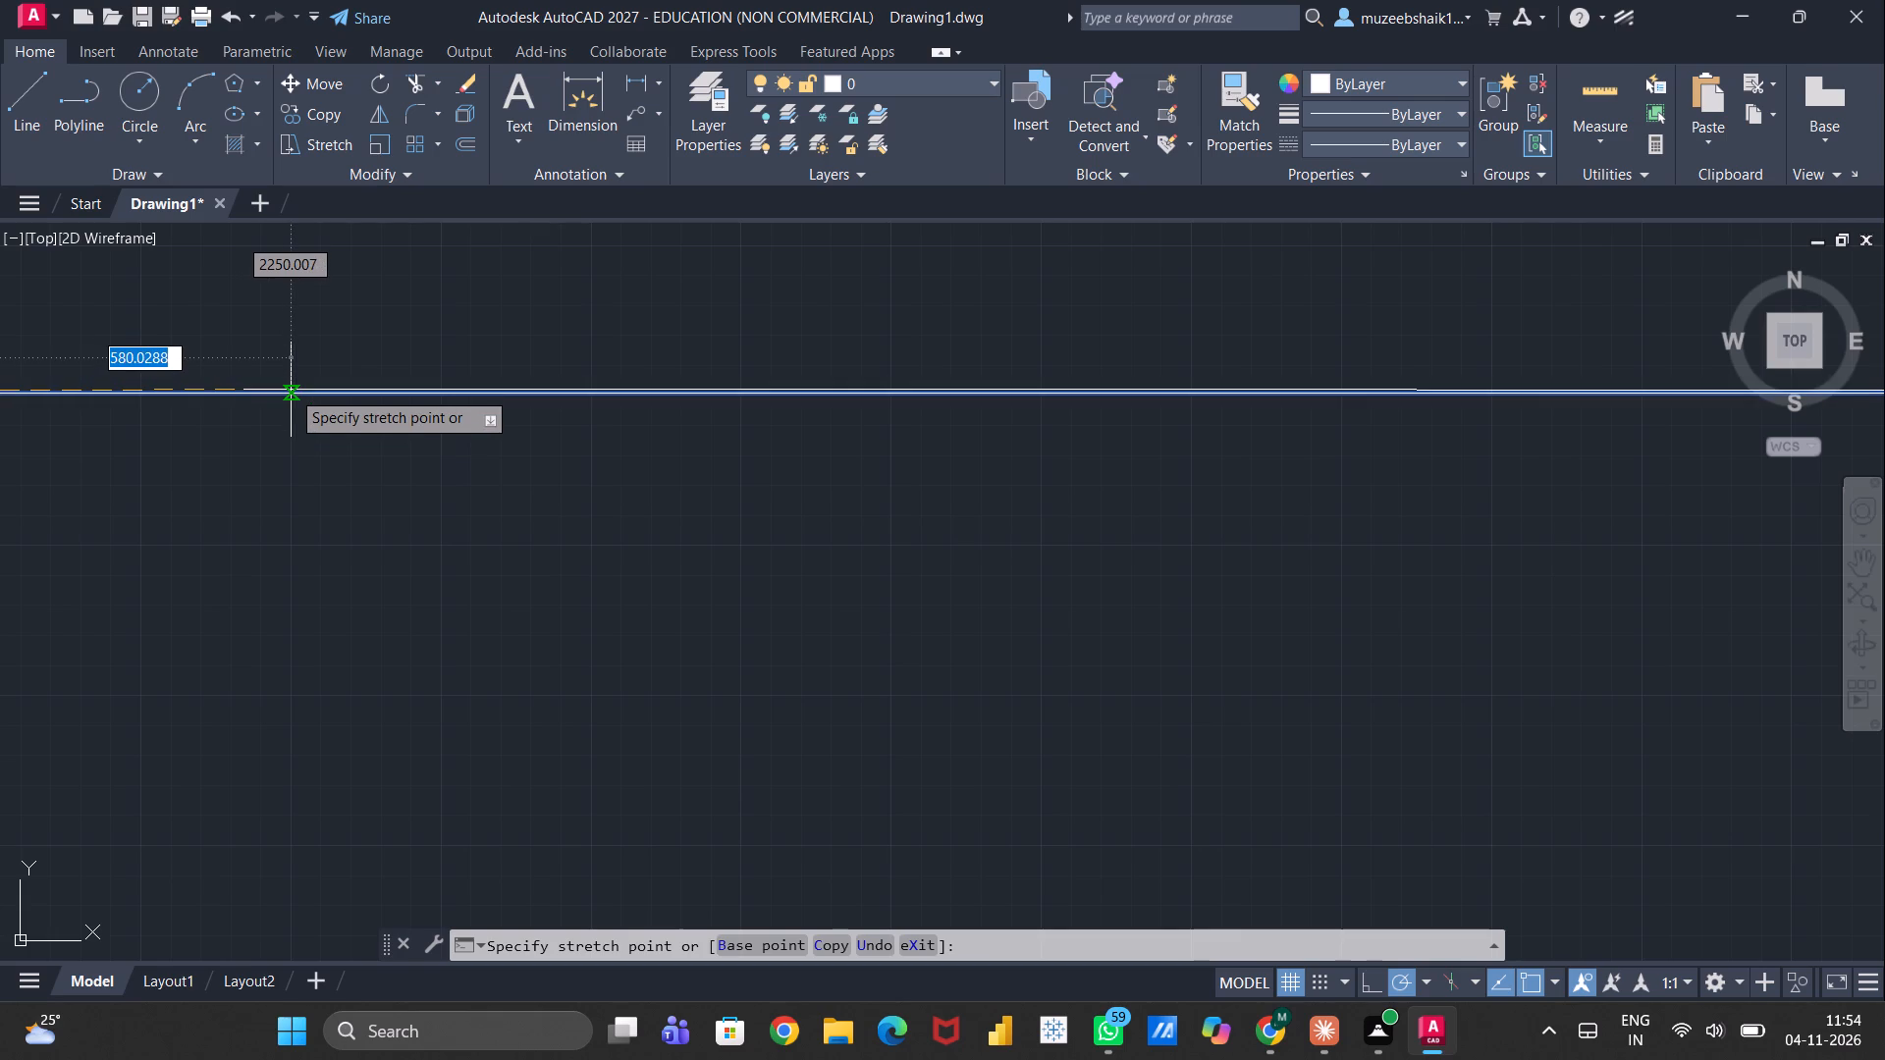
click(289, 394)
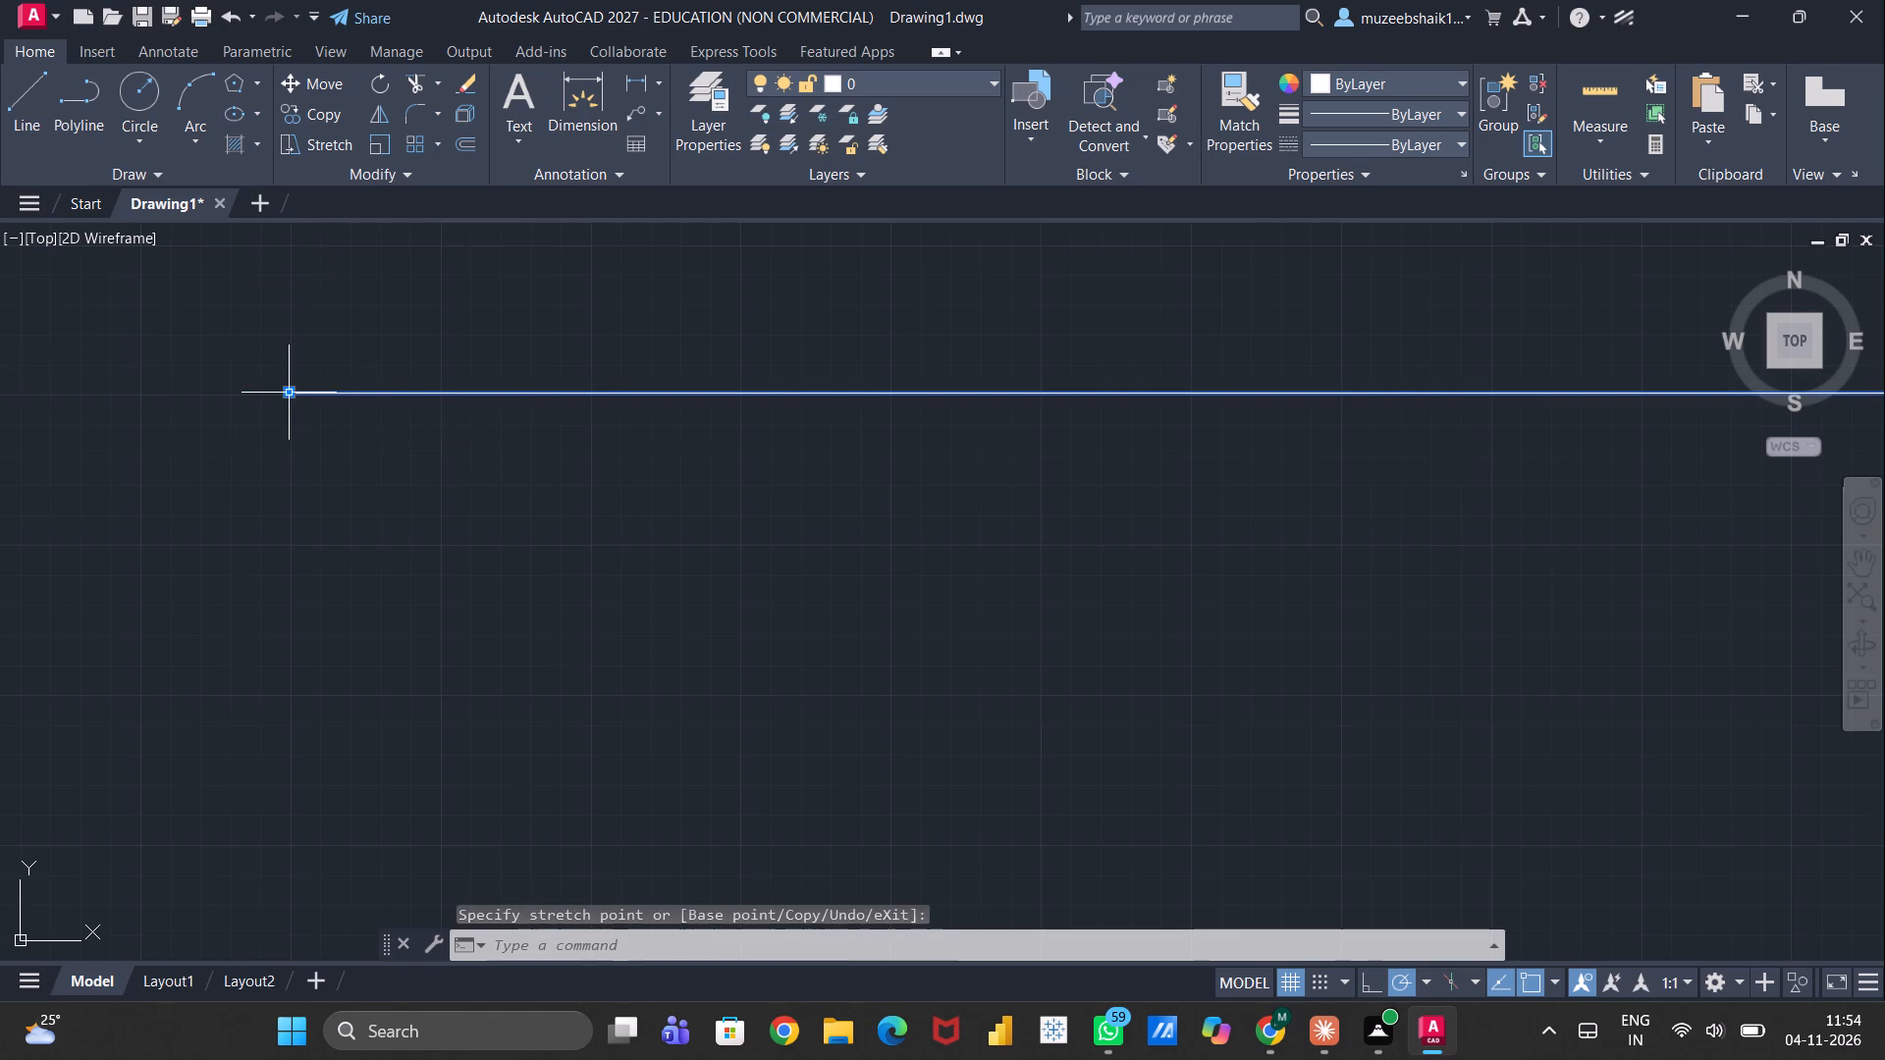
Stretch the horizontal line's right endpoint inward about 546 units, making the line about 1705 units long.
scroll(485, 450, down, 3)
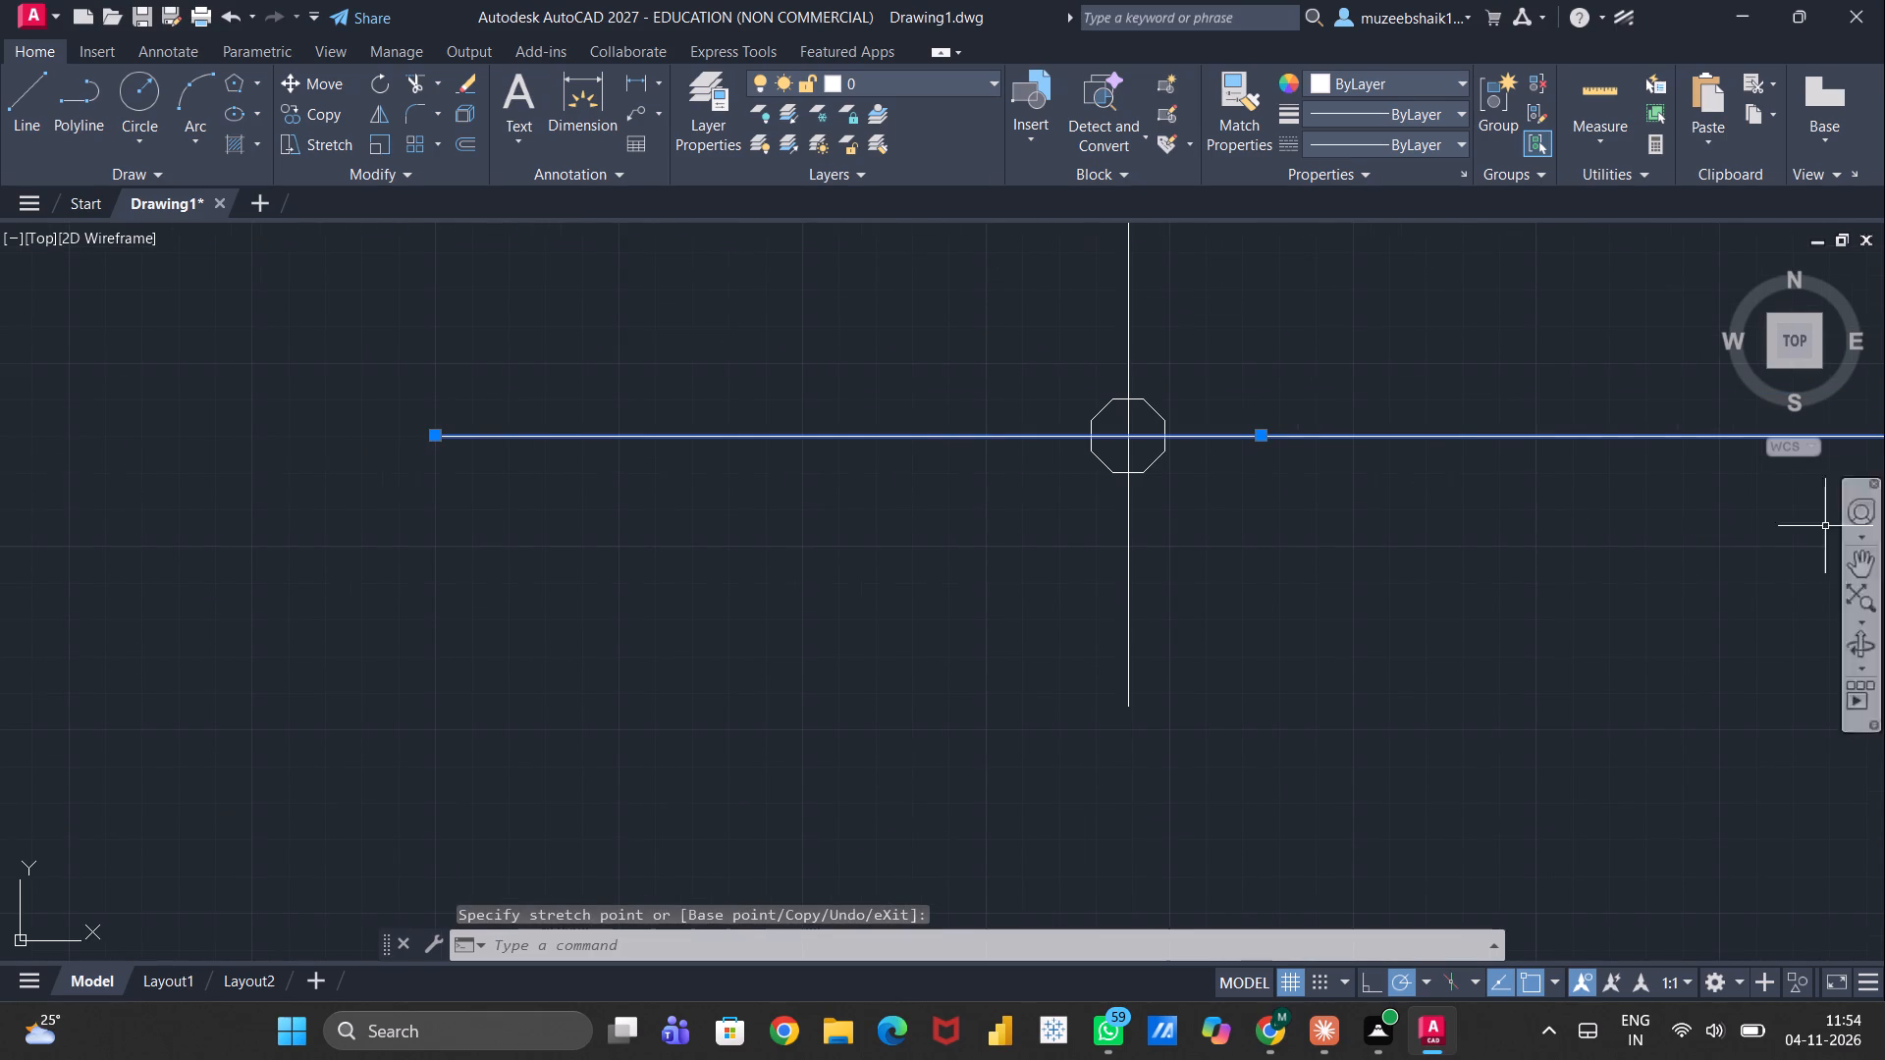
scroll(1884, 680, down, 3)
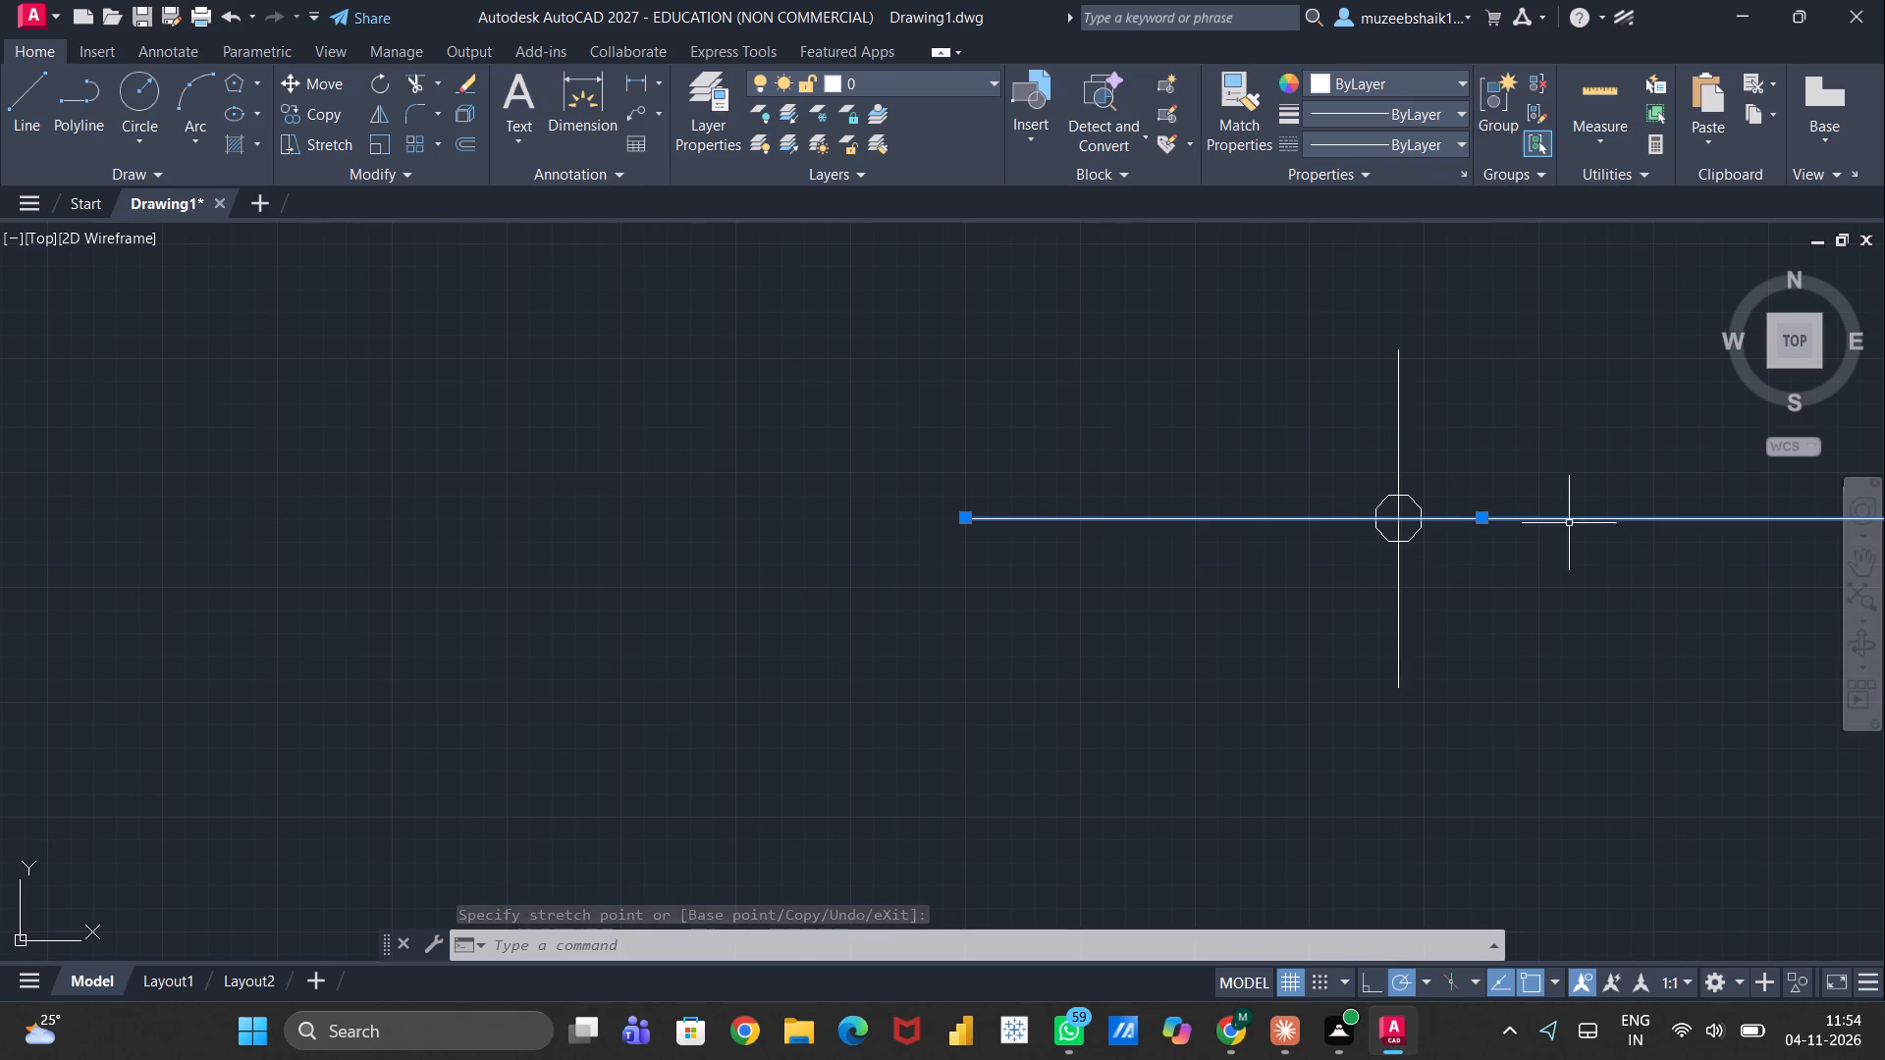
middle_drag(1532, 545, 847, 581)
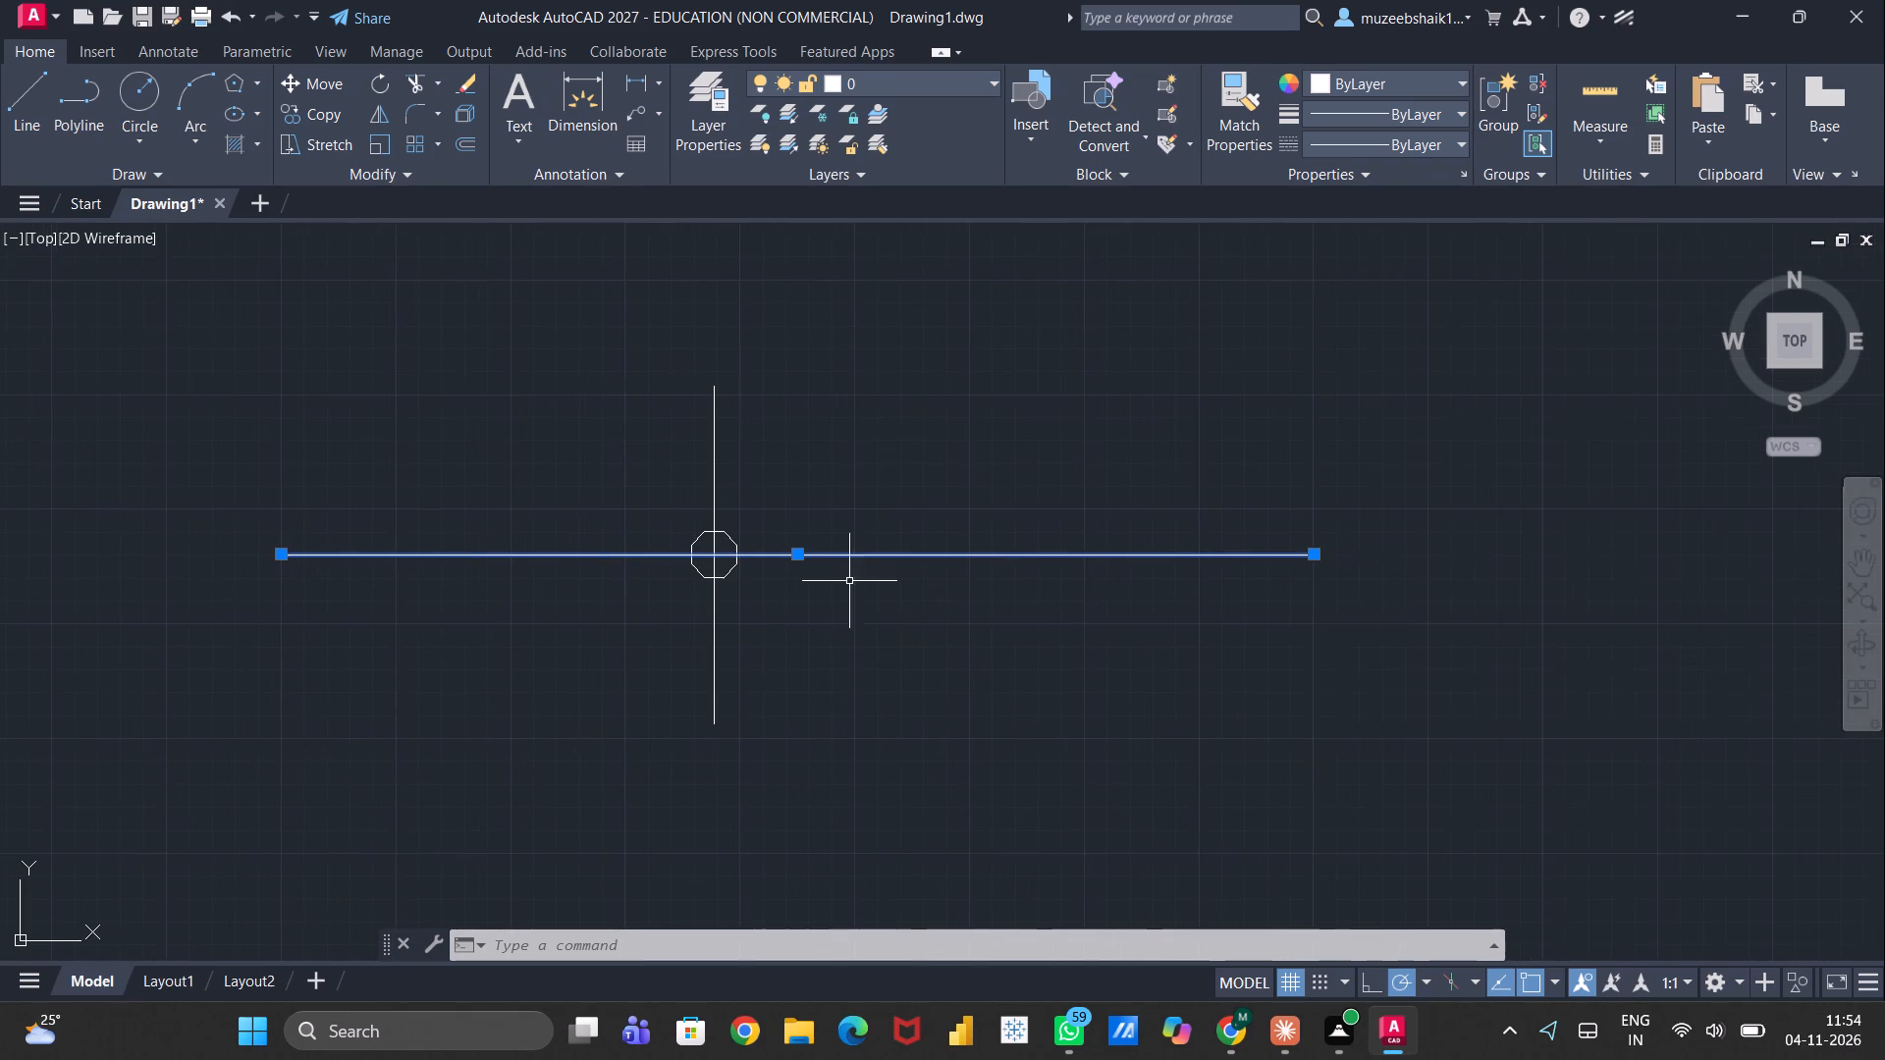
scroll(944, 575, up, 1)
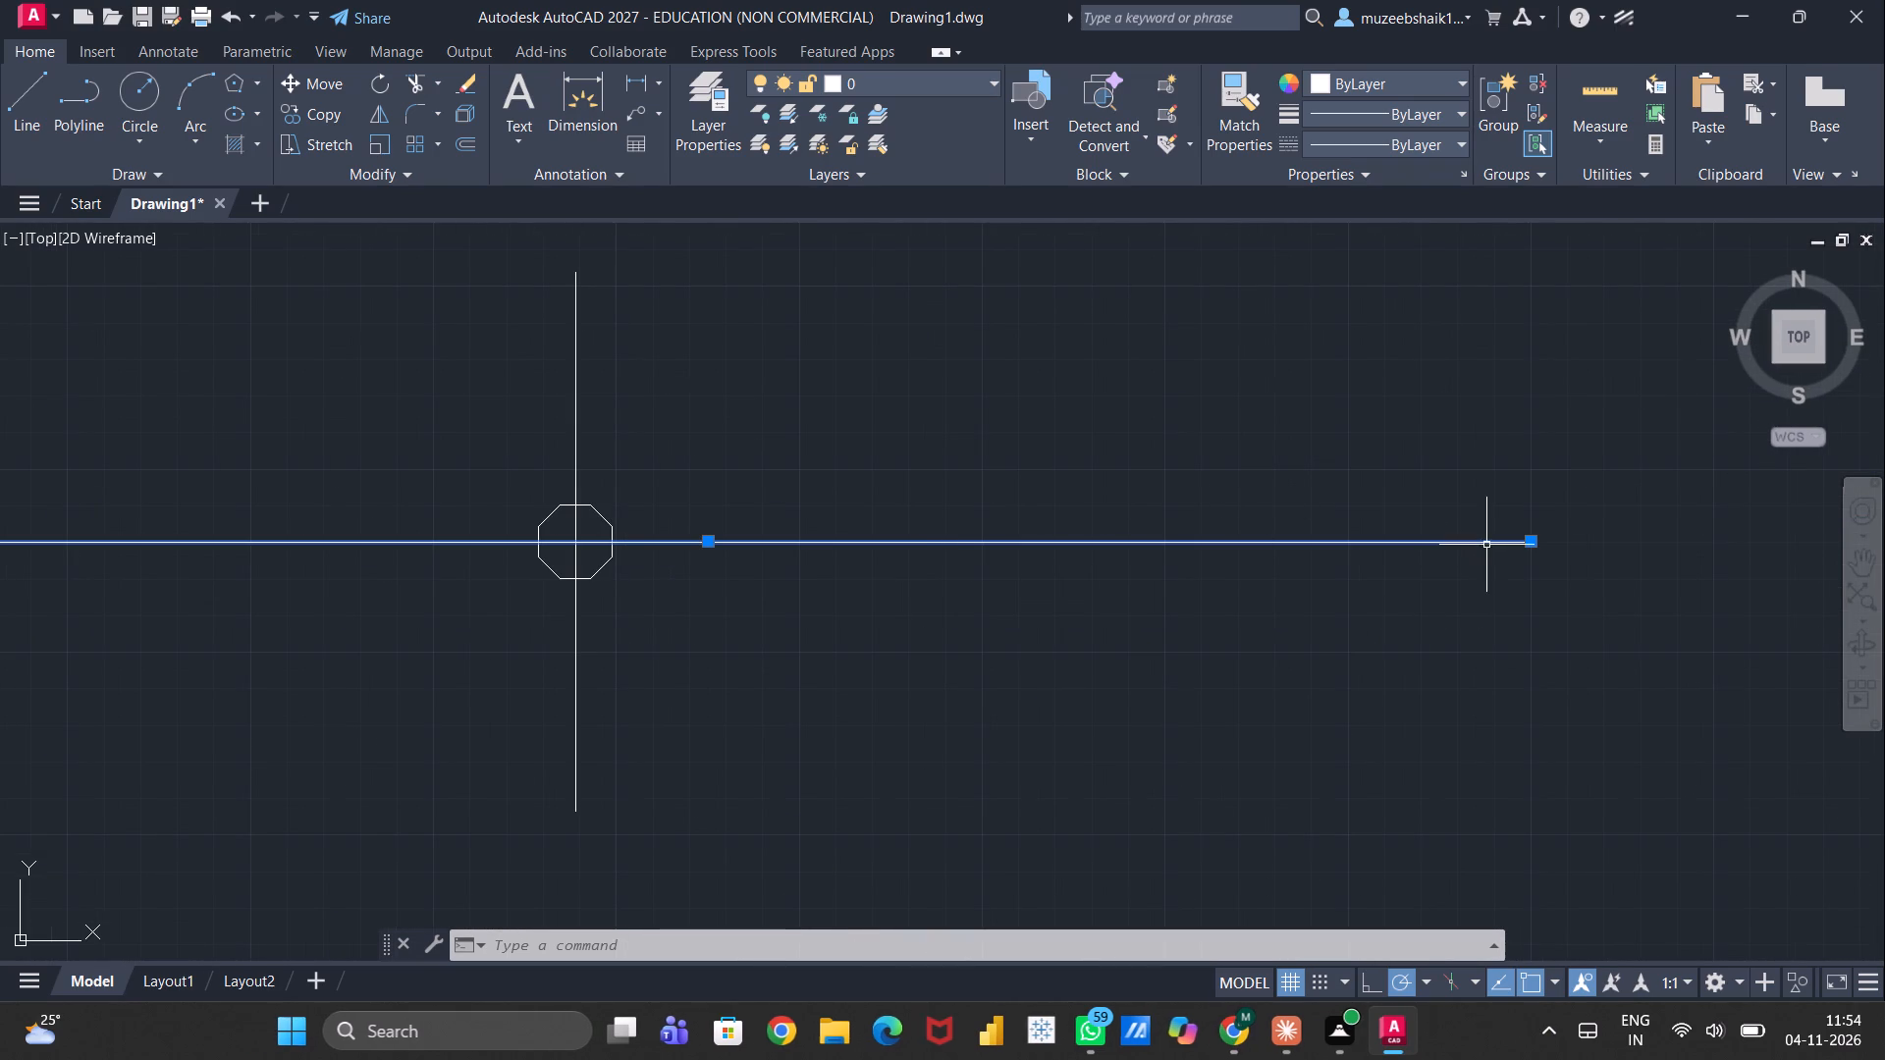
click(1534, 545)
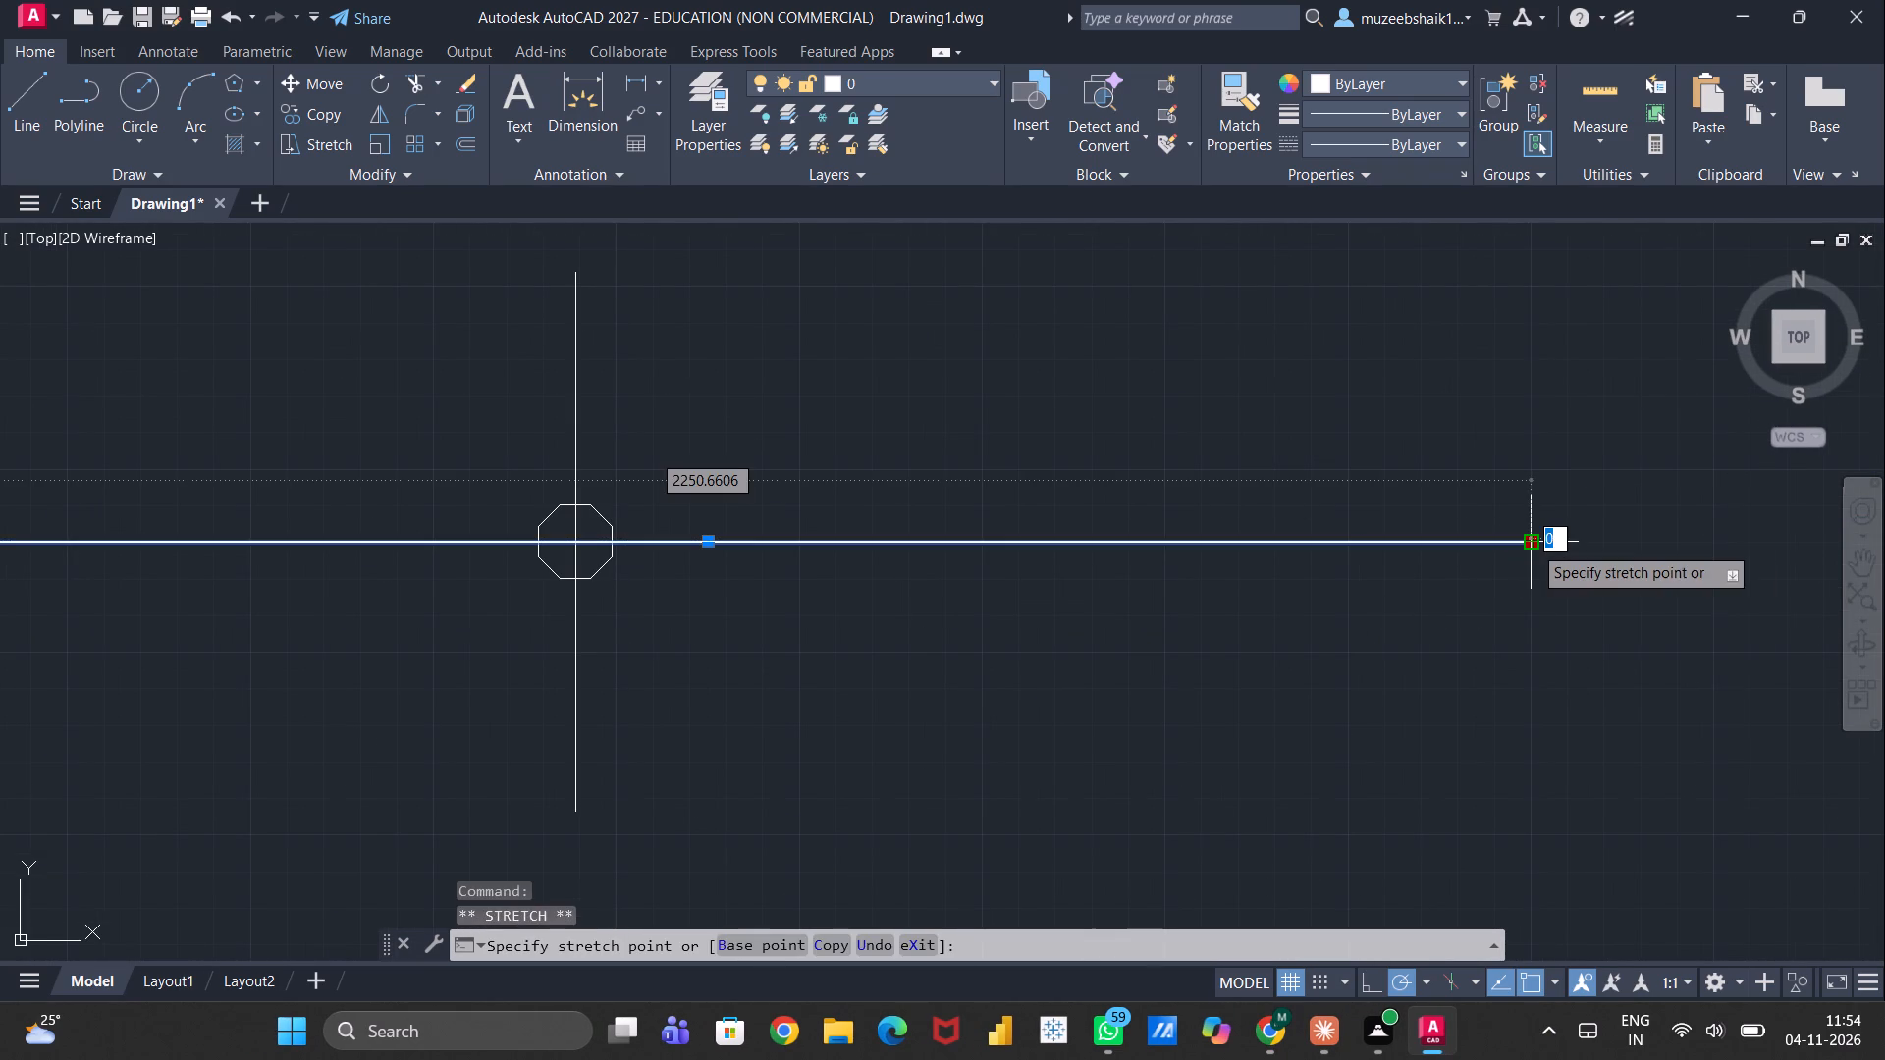
scroll(1216, 541, down, 1)
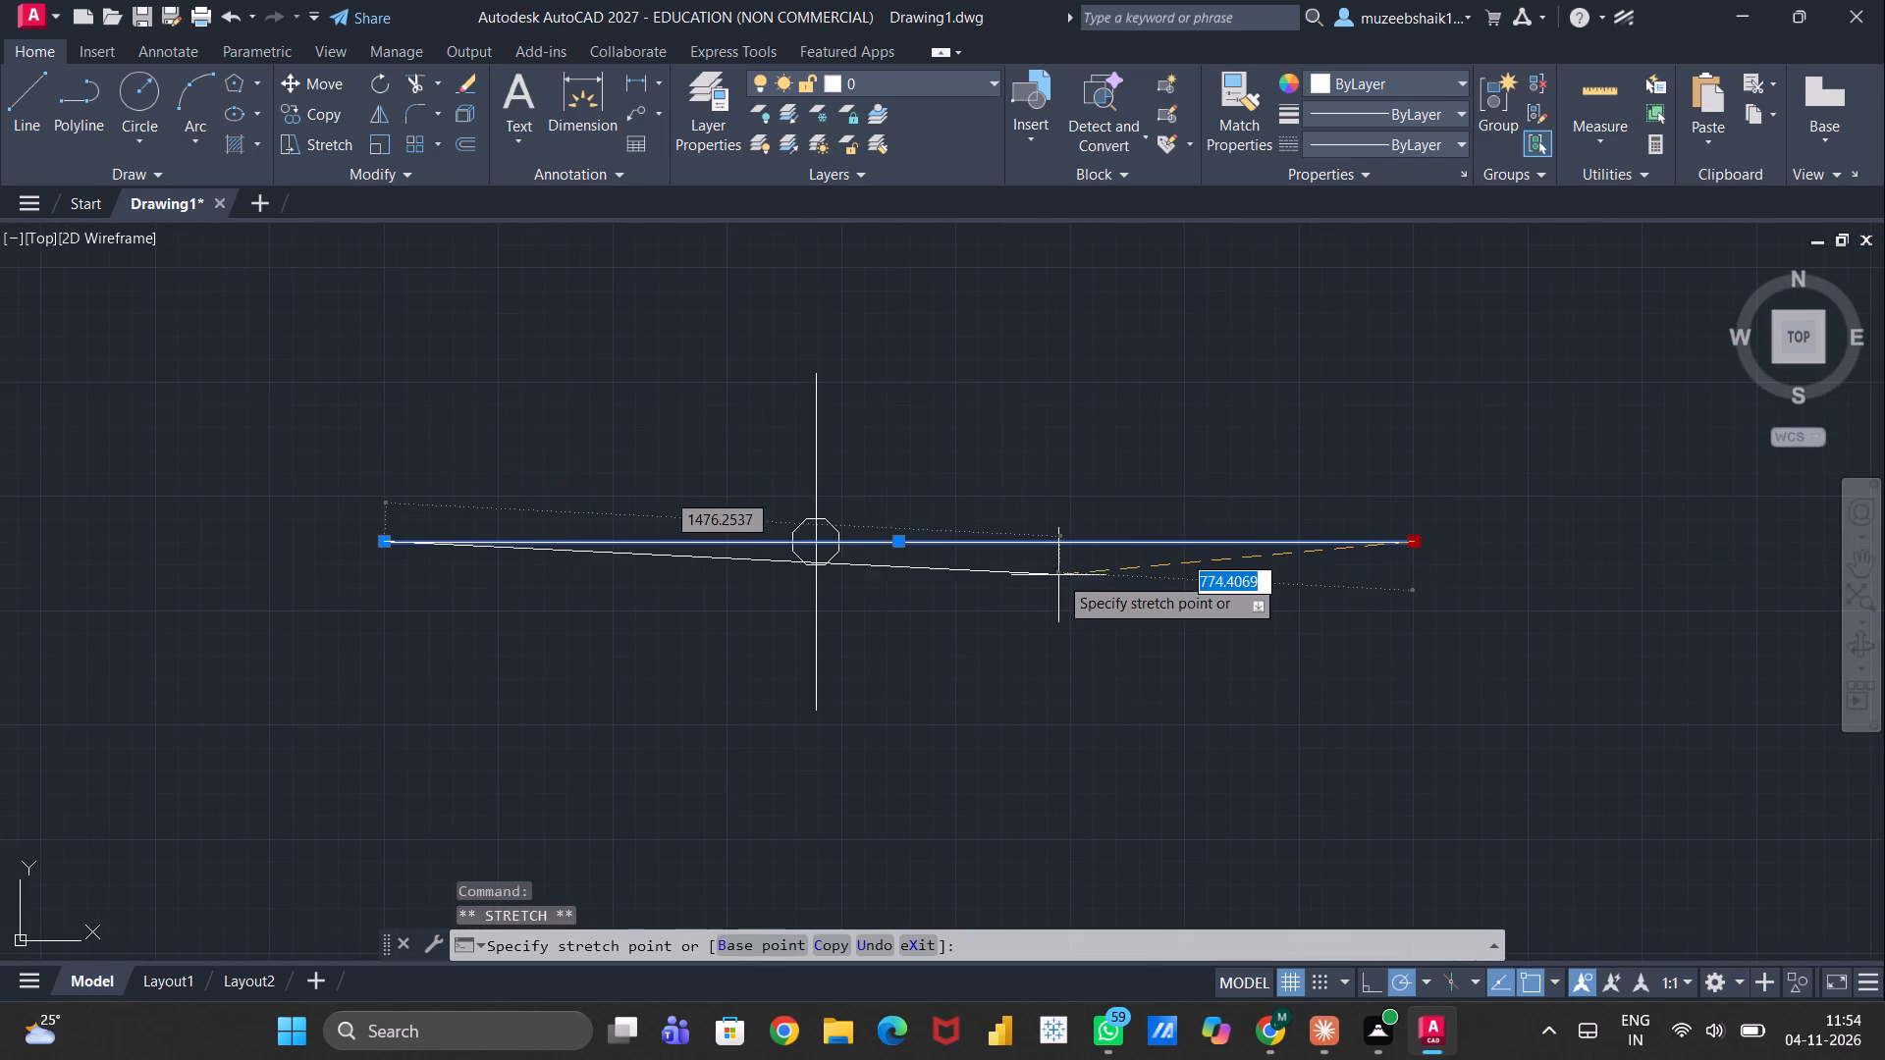
scroll(1058, 571, up, 1)
scroll(1059, 566, down, 1)
scroll(1161, 540, up, 3)
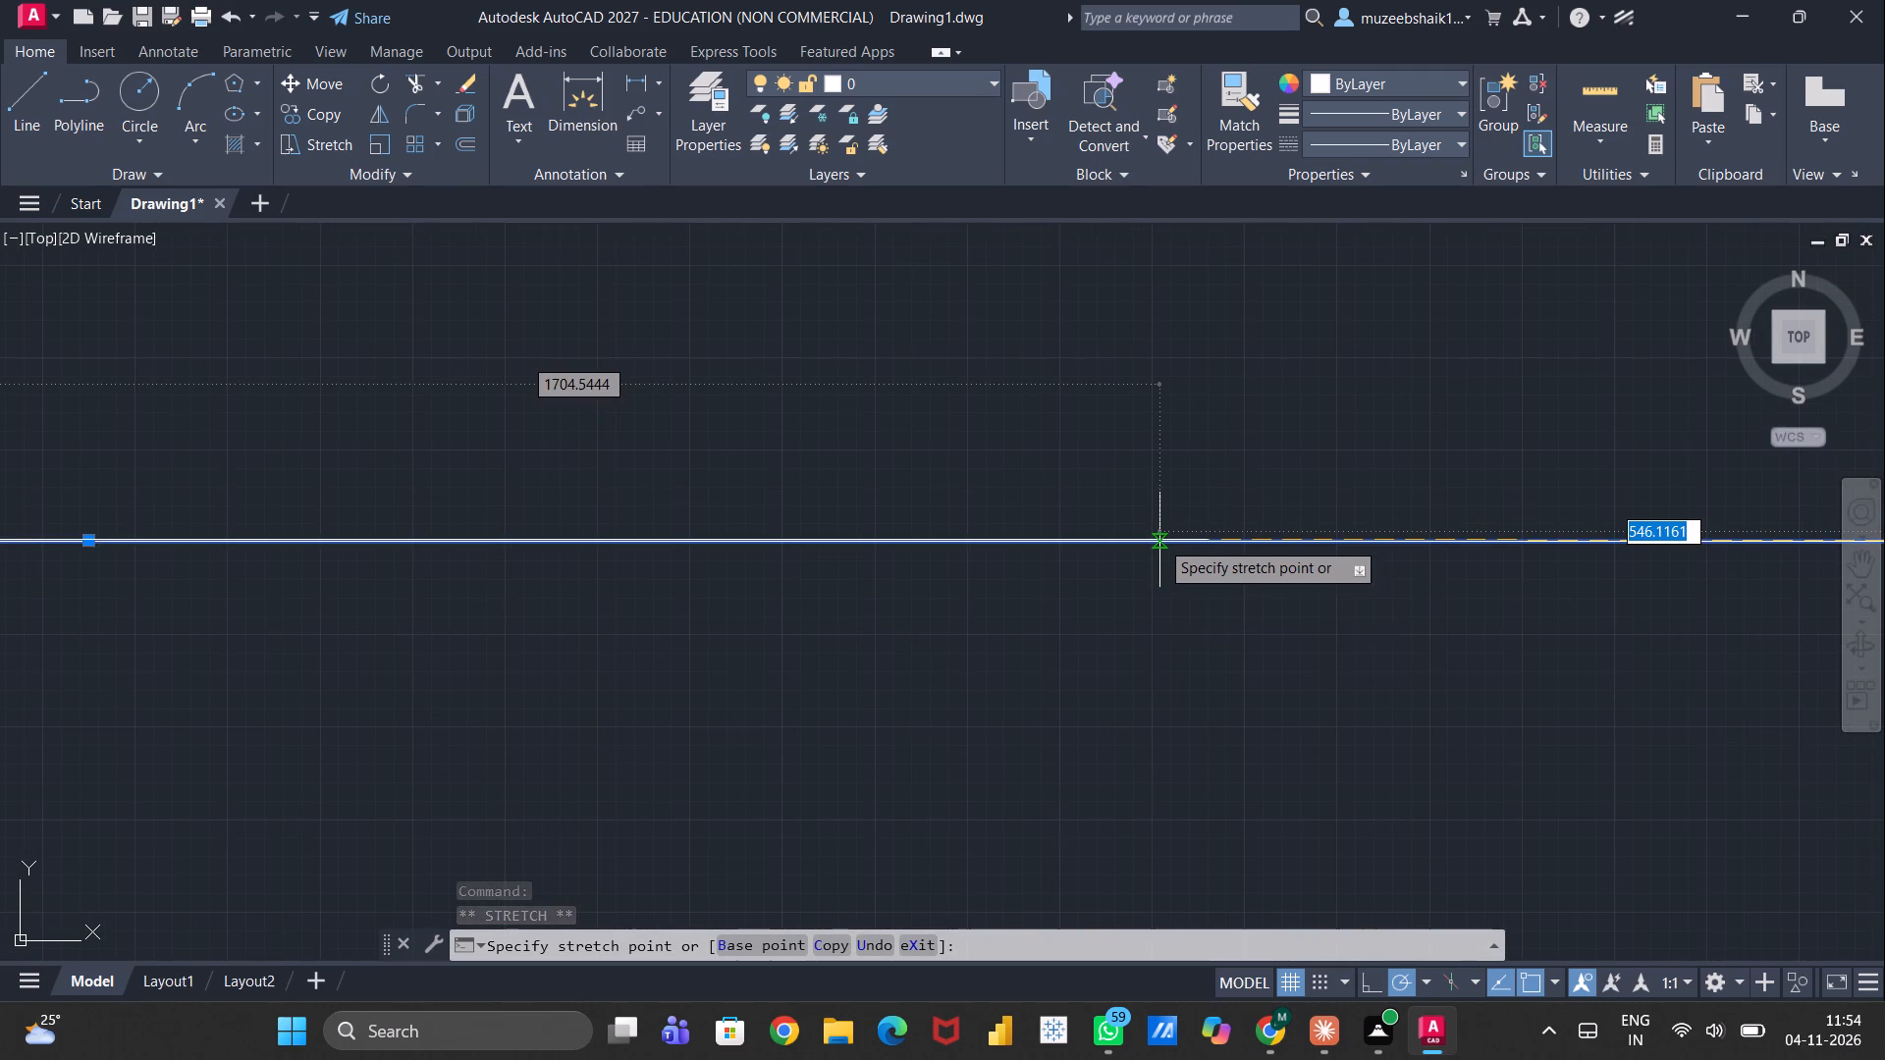
click(1159, 540)
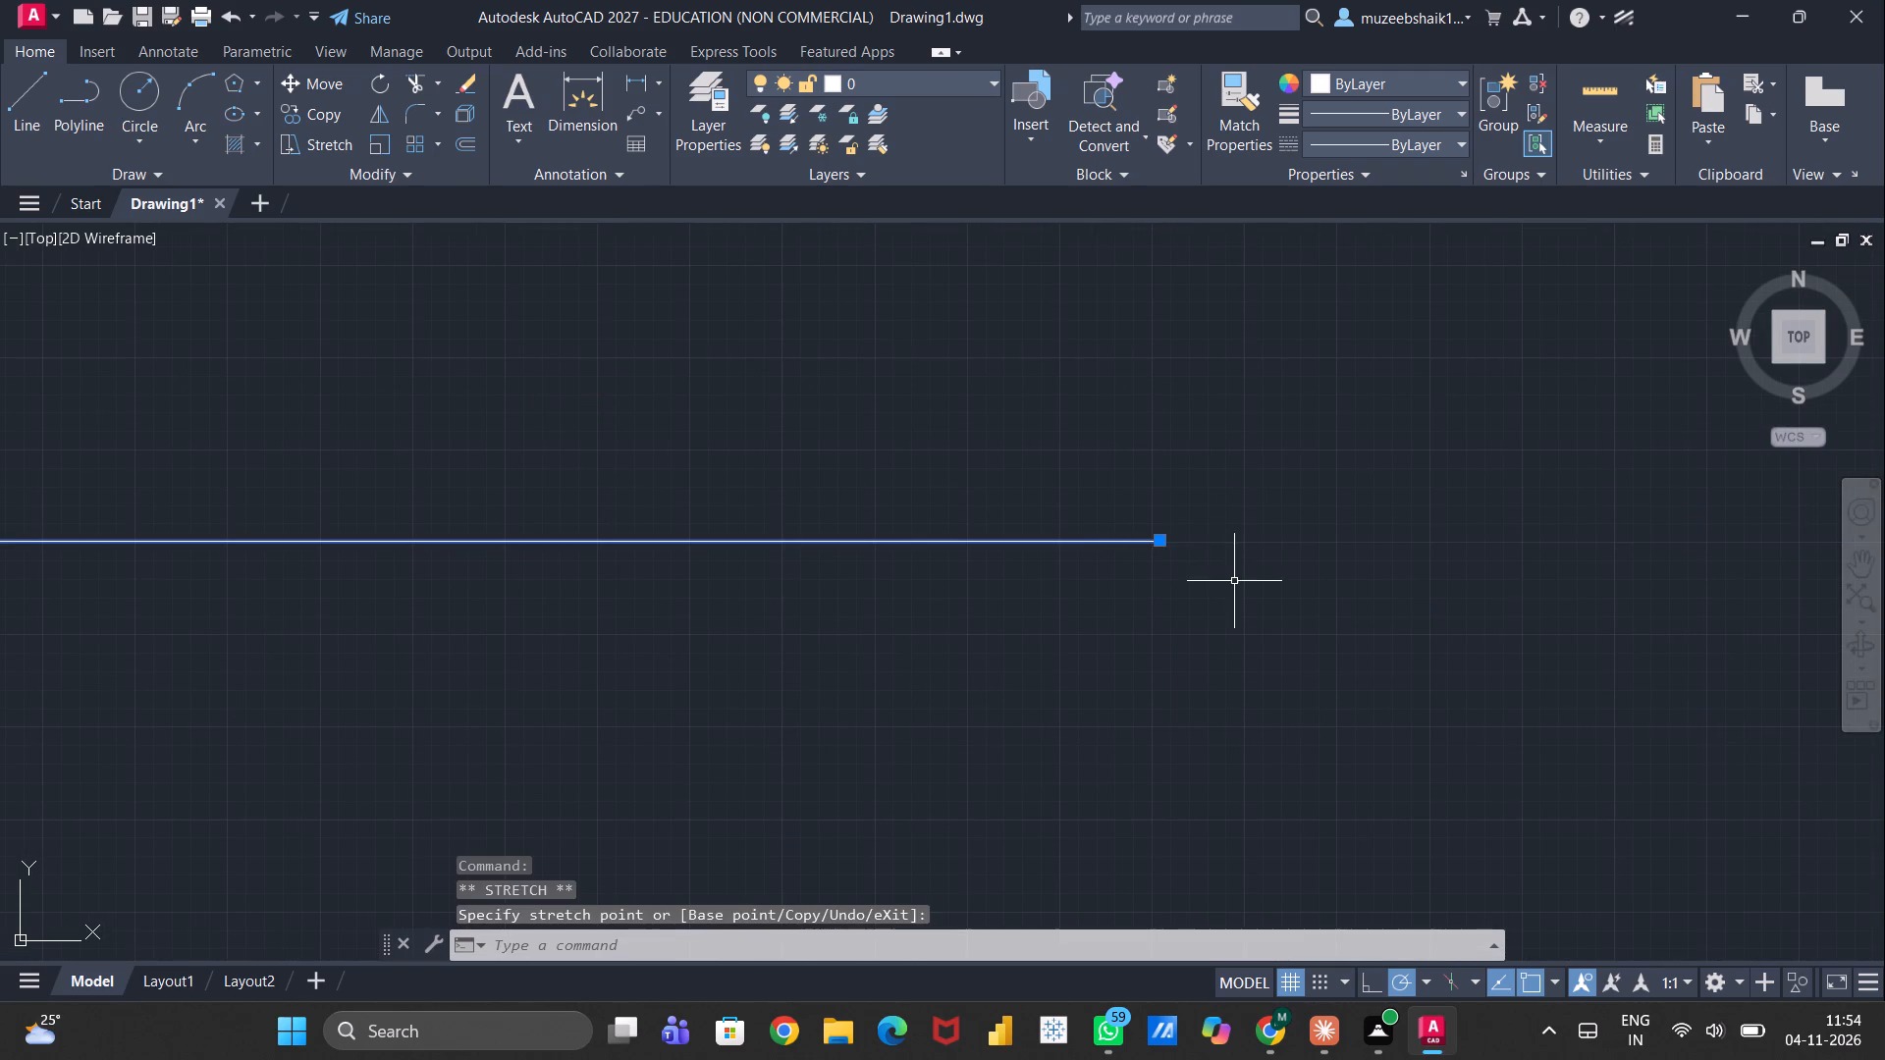
Stretch the horizontal line's left endpoint inward about 253 units, making the line about 1451 units long.
scroll(1186, 536, down, 3)
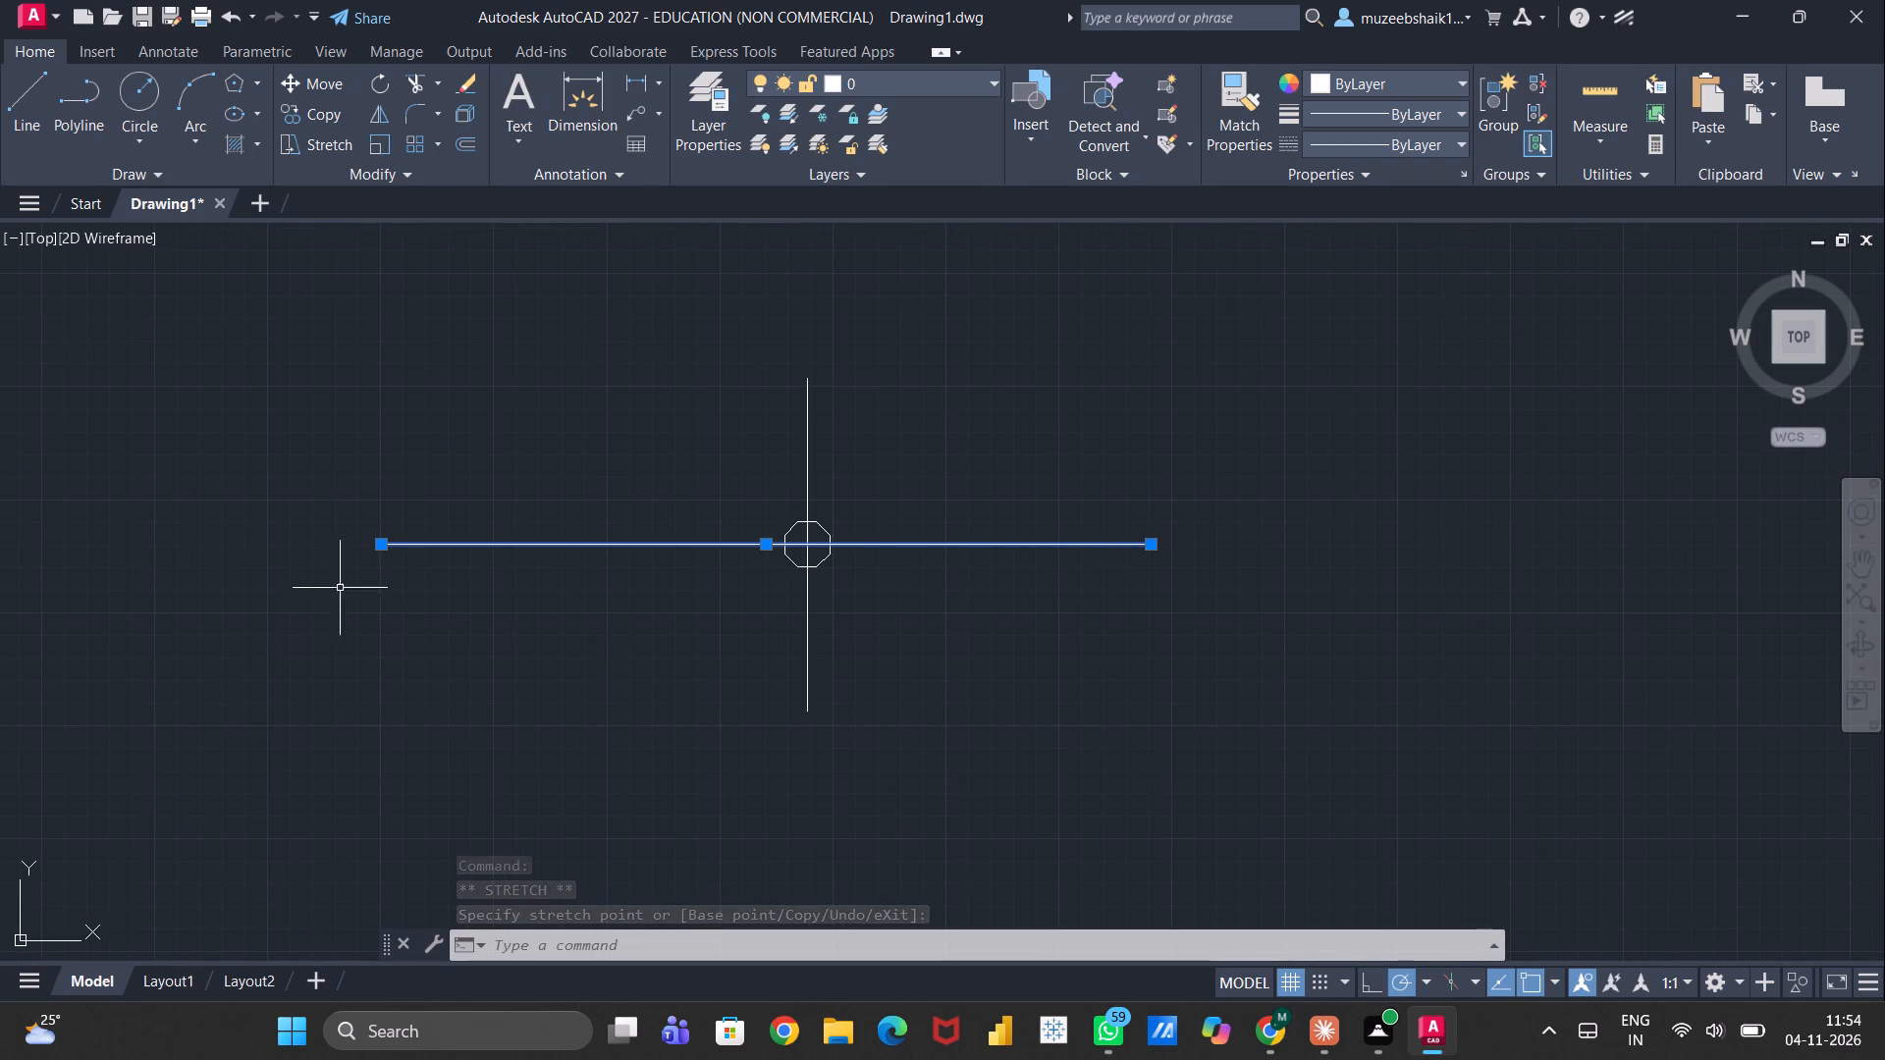
click(374, 539)
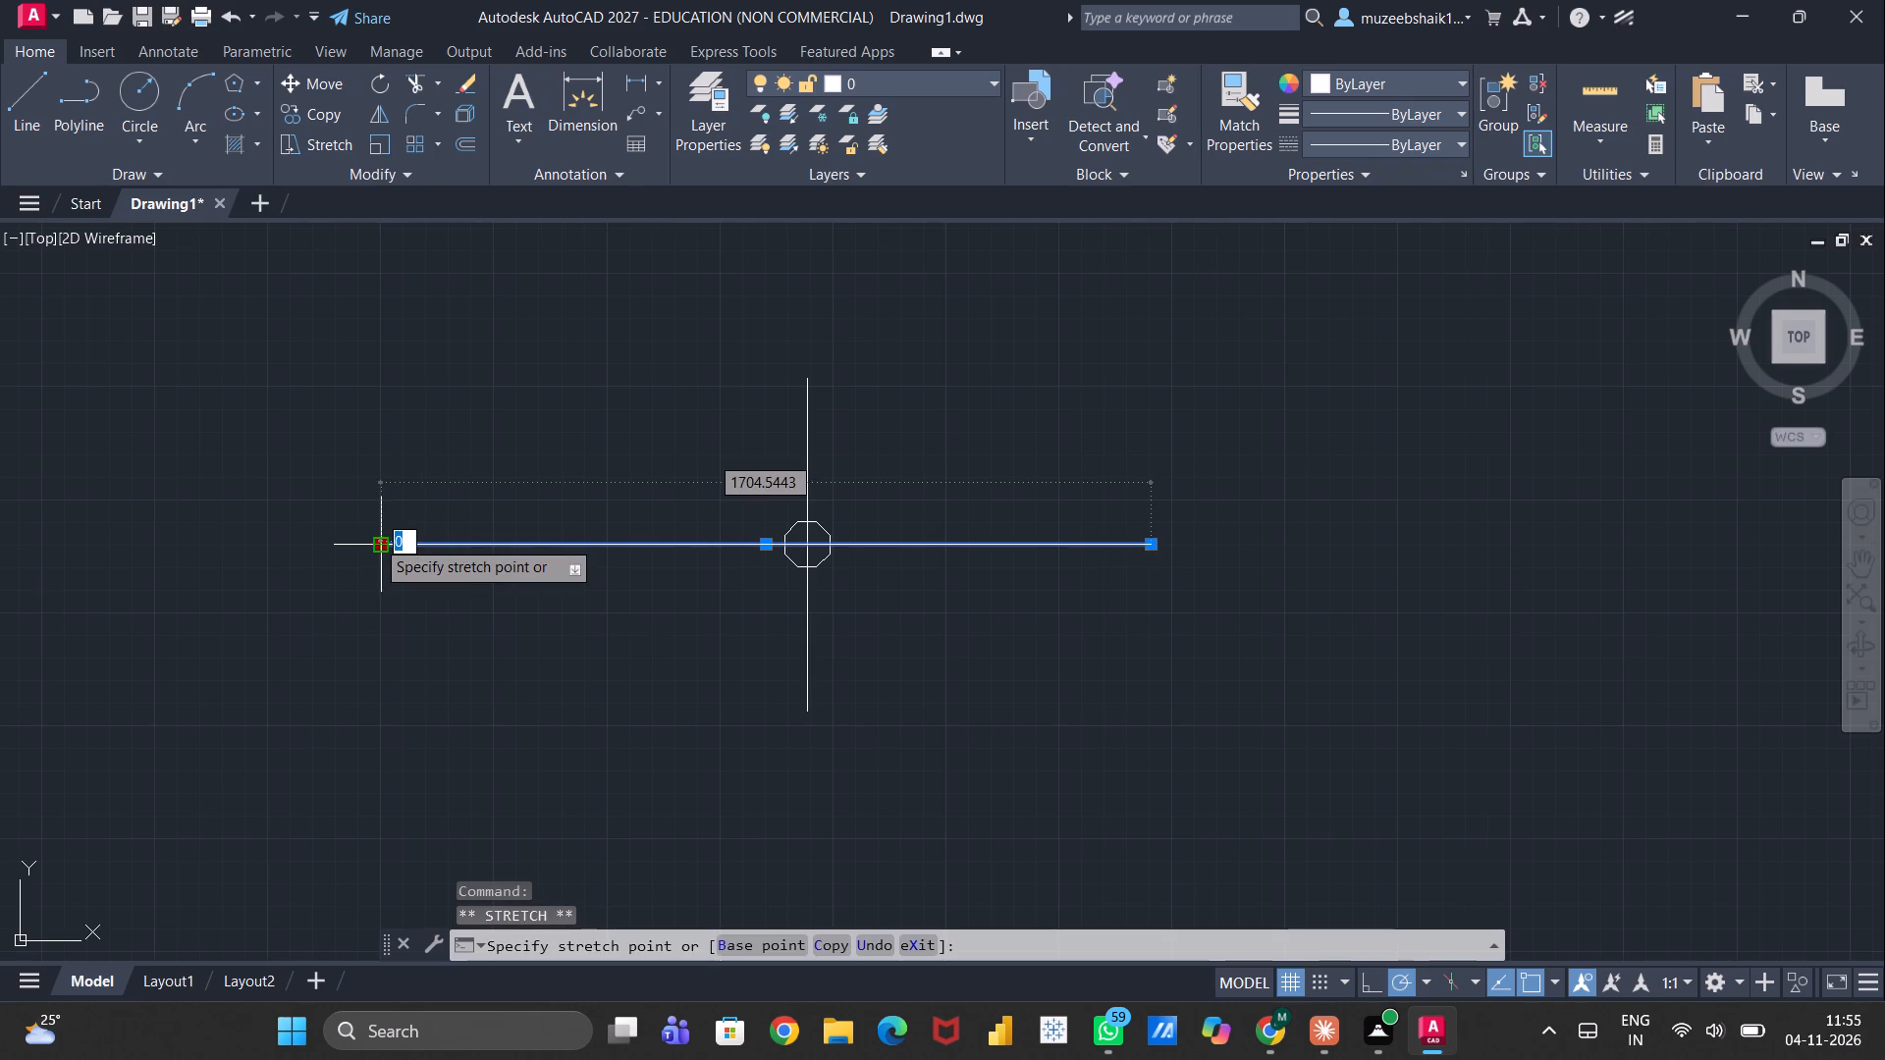
drag(375, 539, 495, 548)
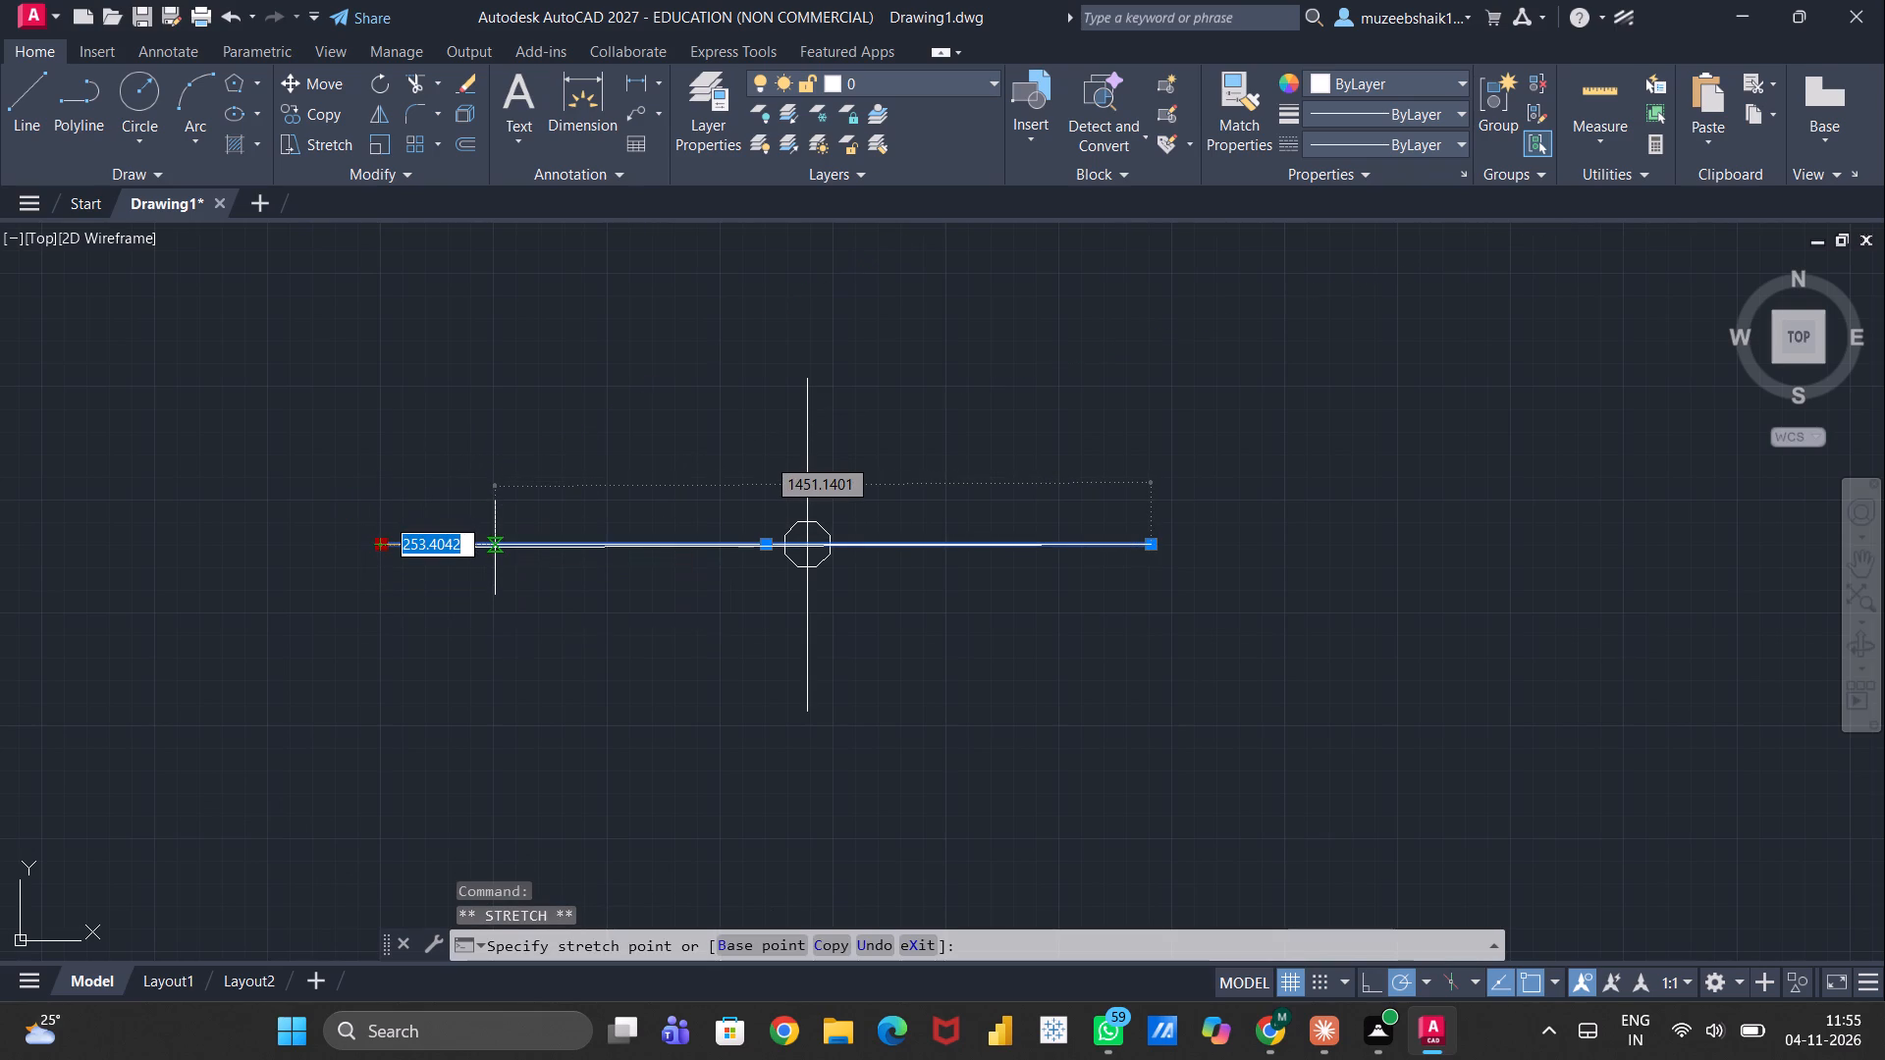
click(495, 548)
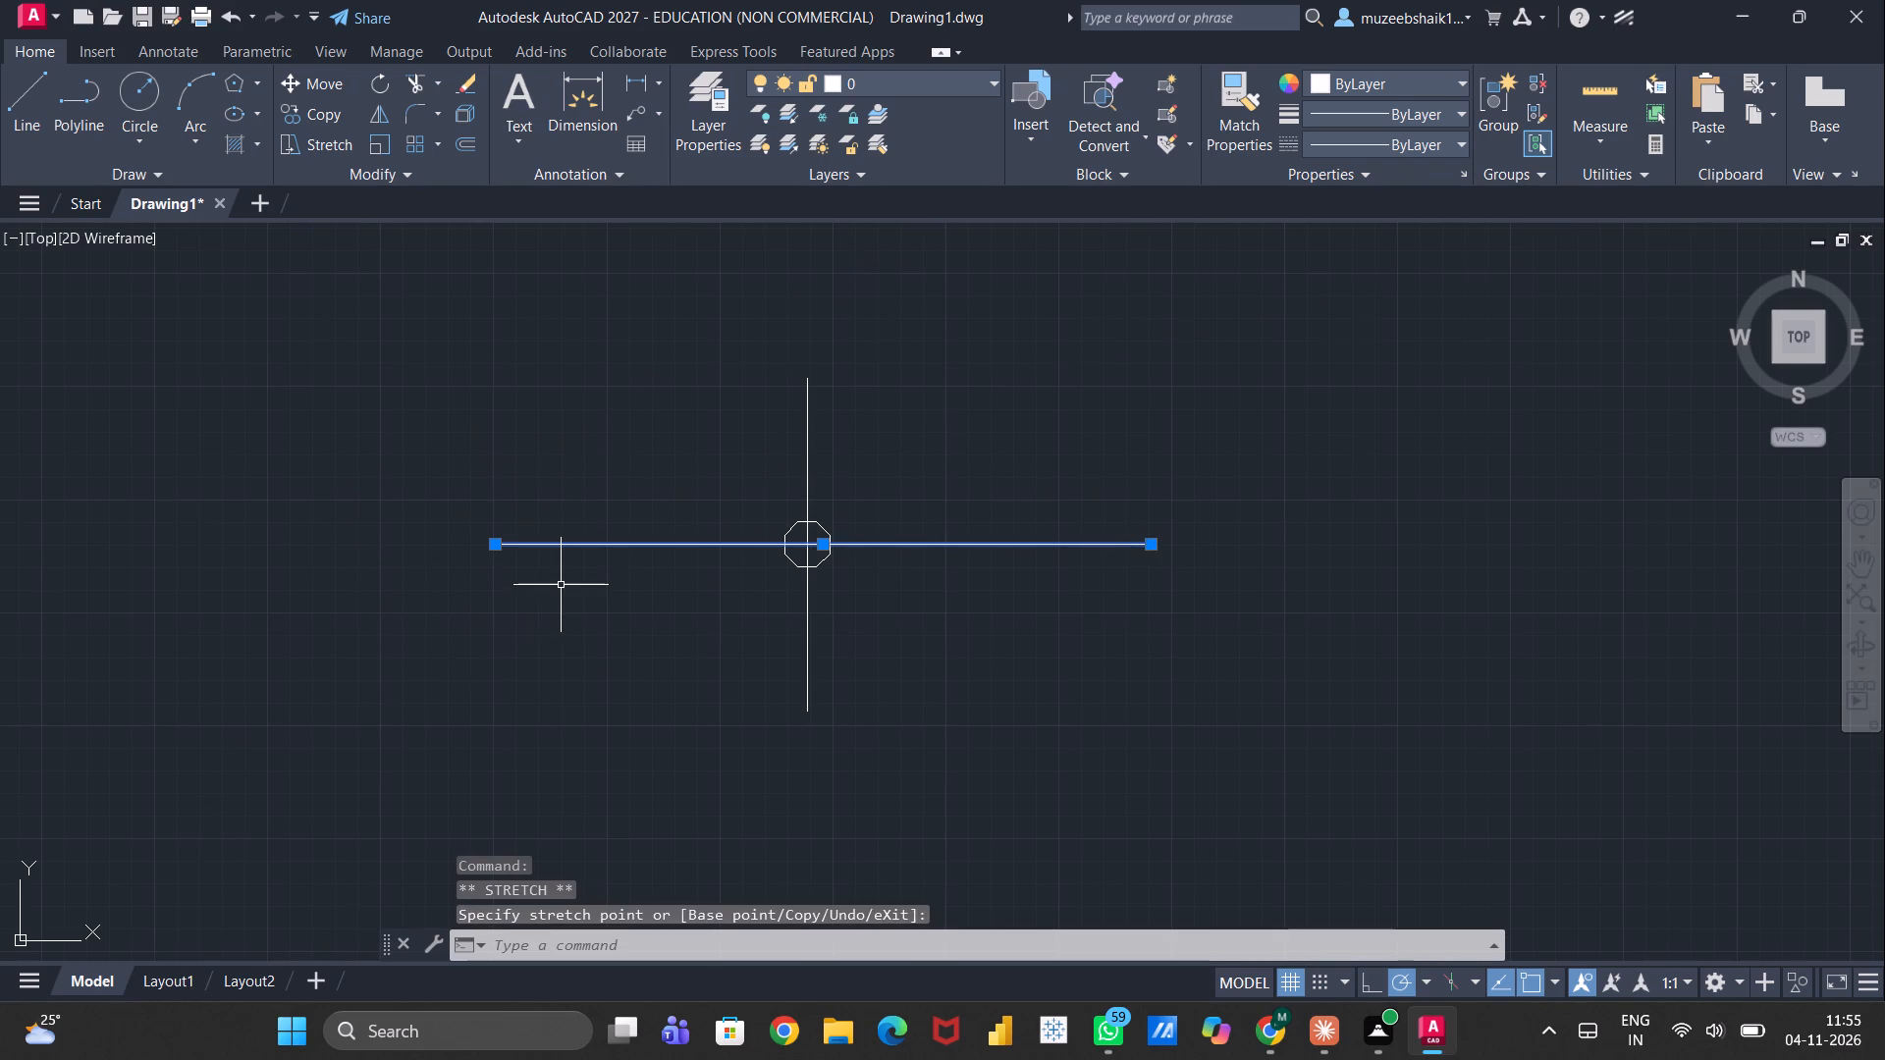
Offset the horizontal centre line 35 units upward.
scroll(563, 583, up, 3)
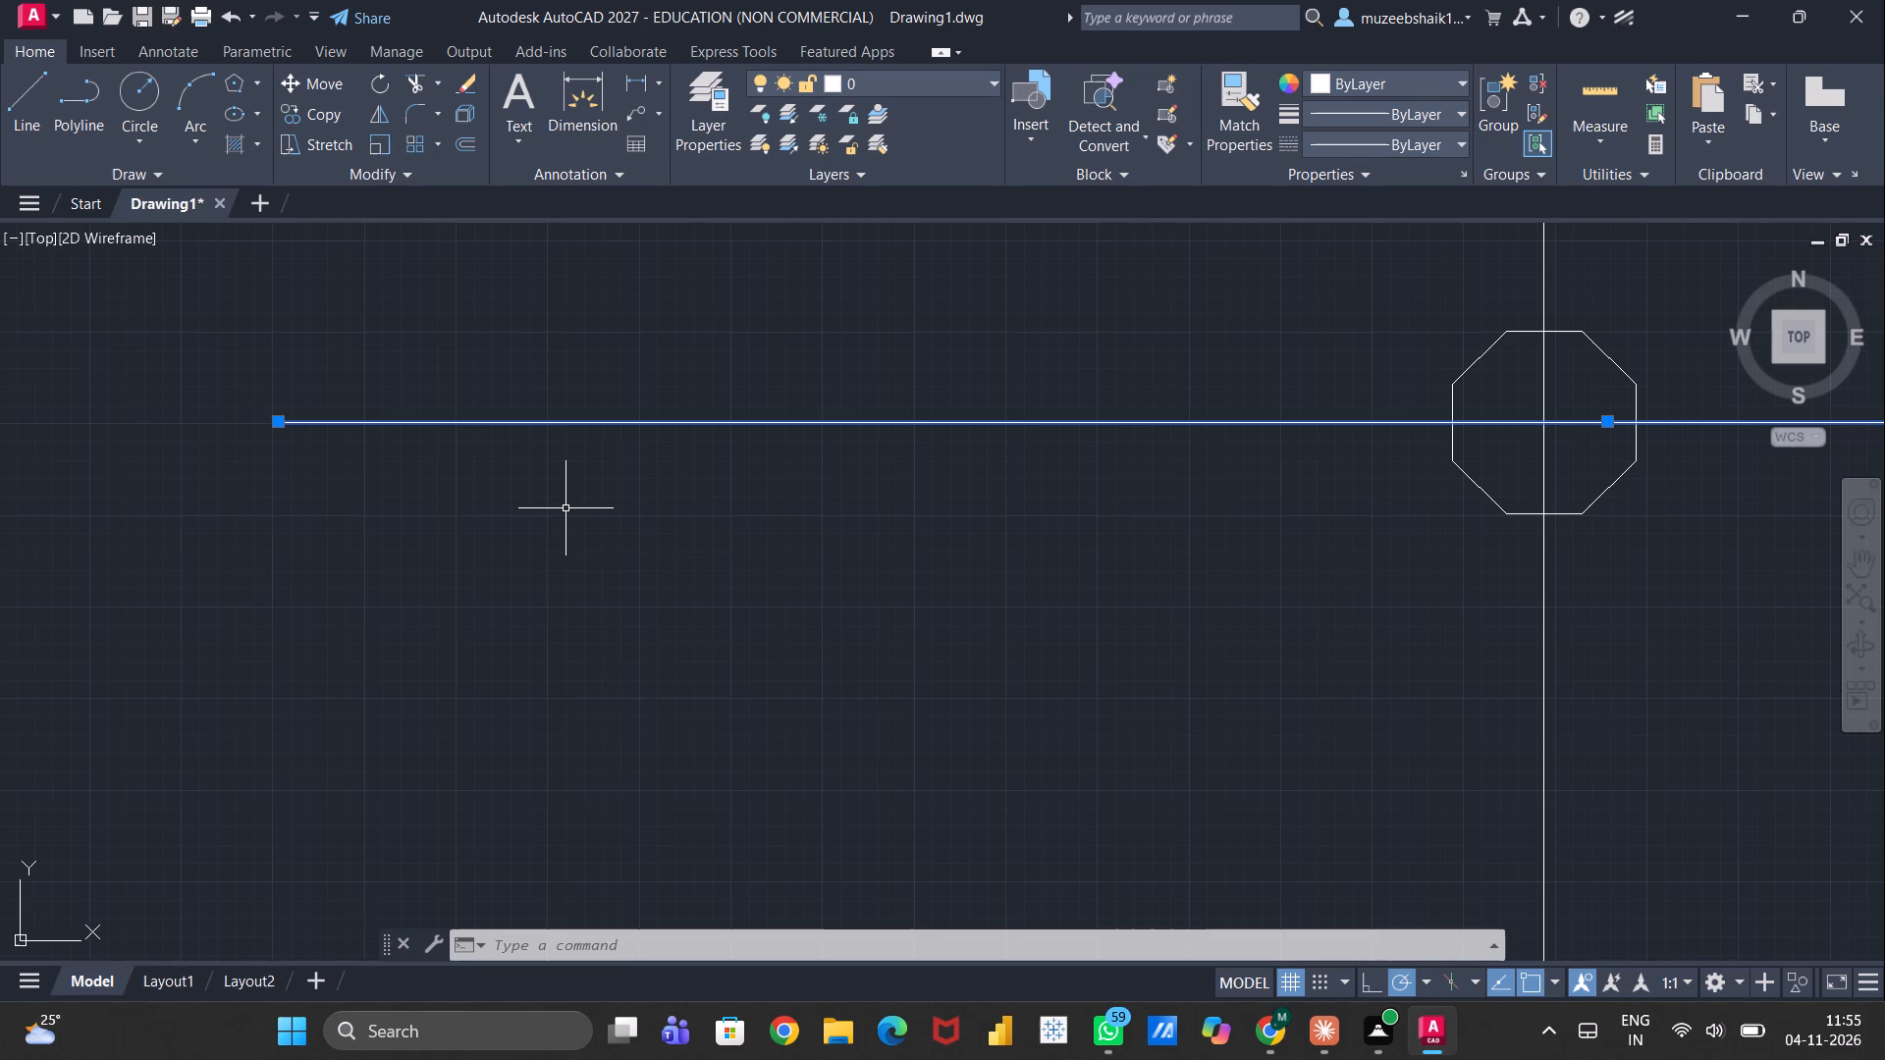
key(o)
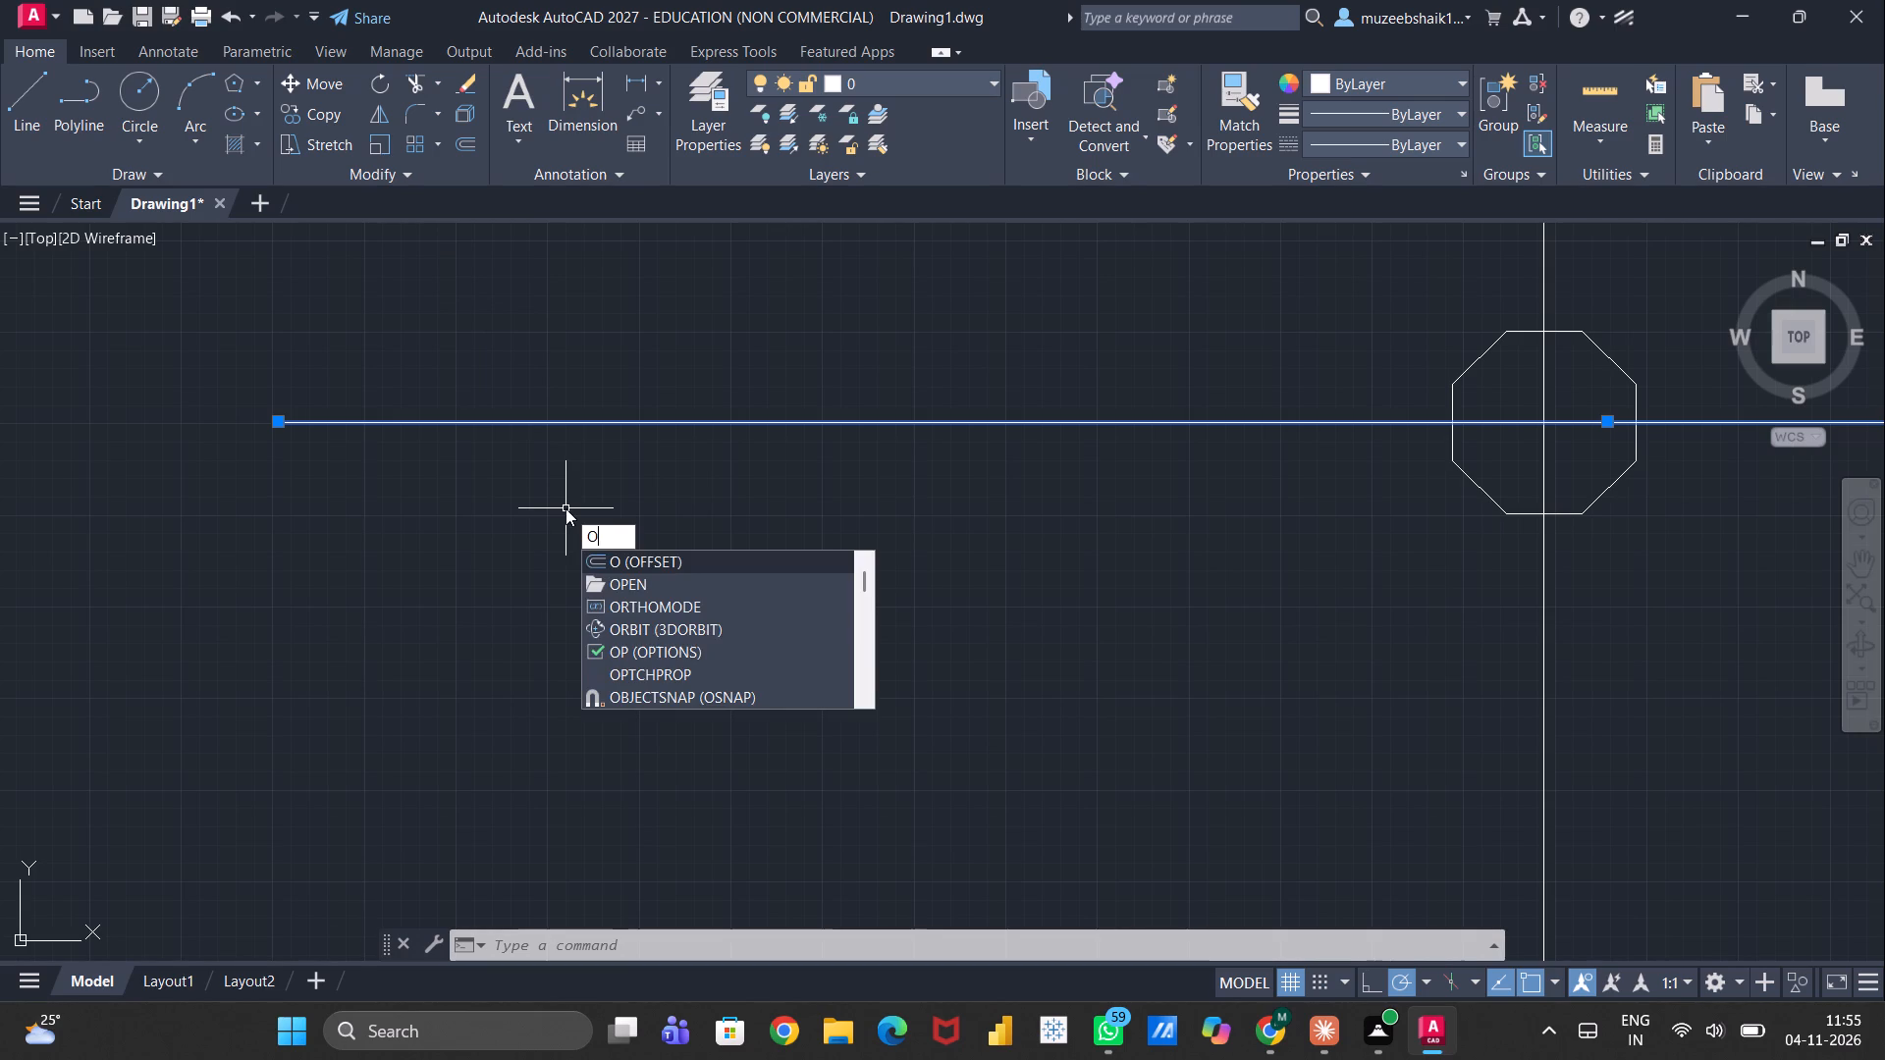
key(Return)
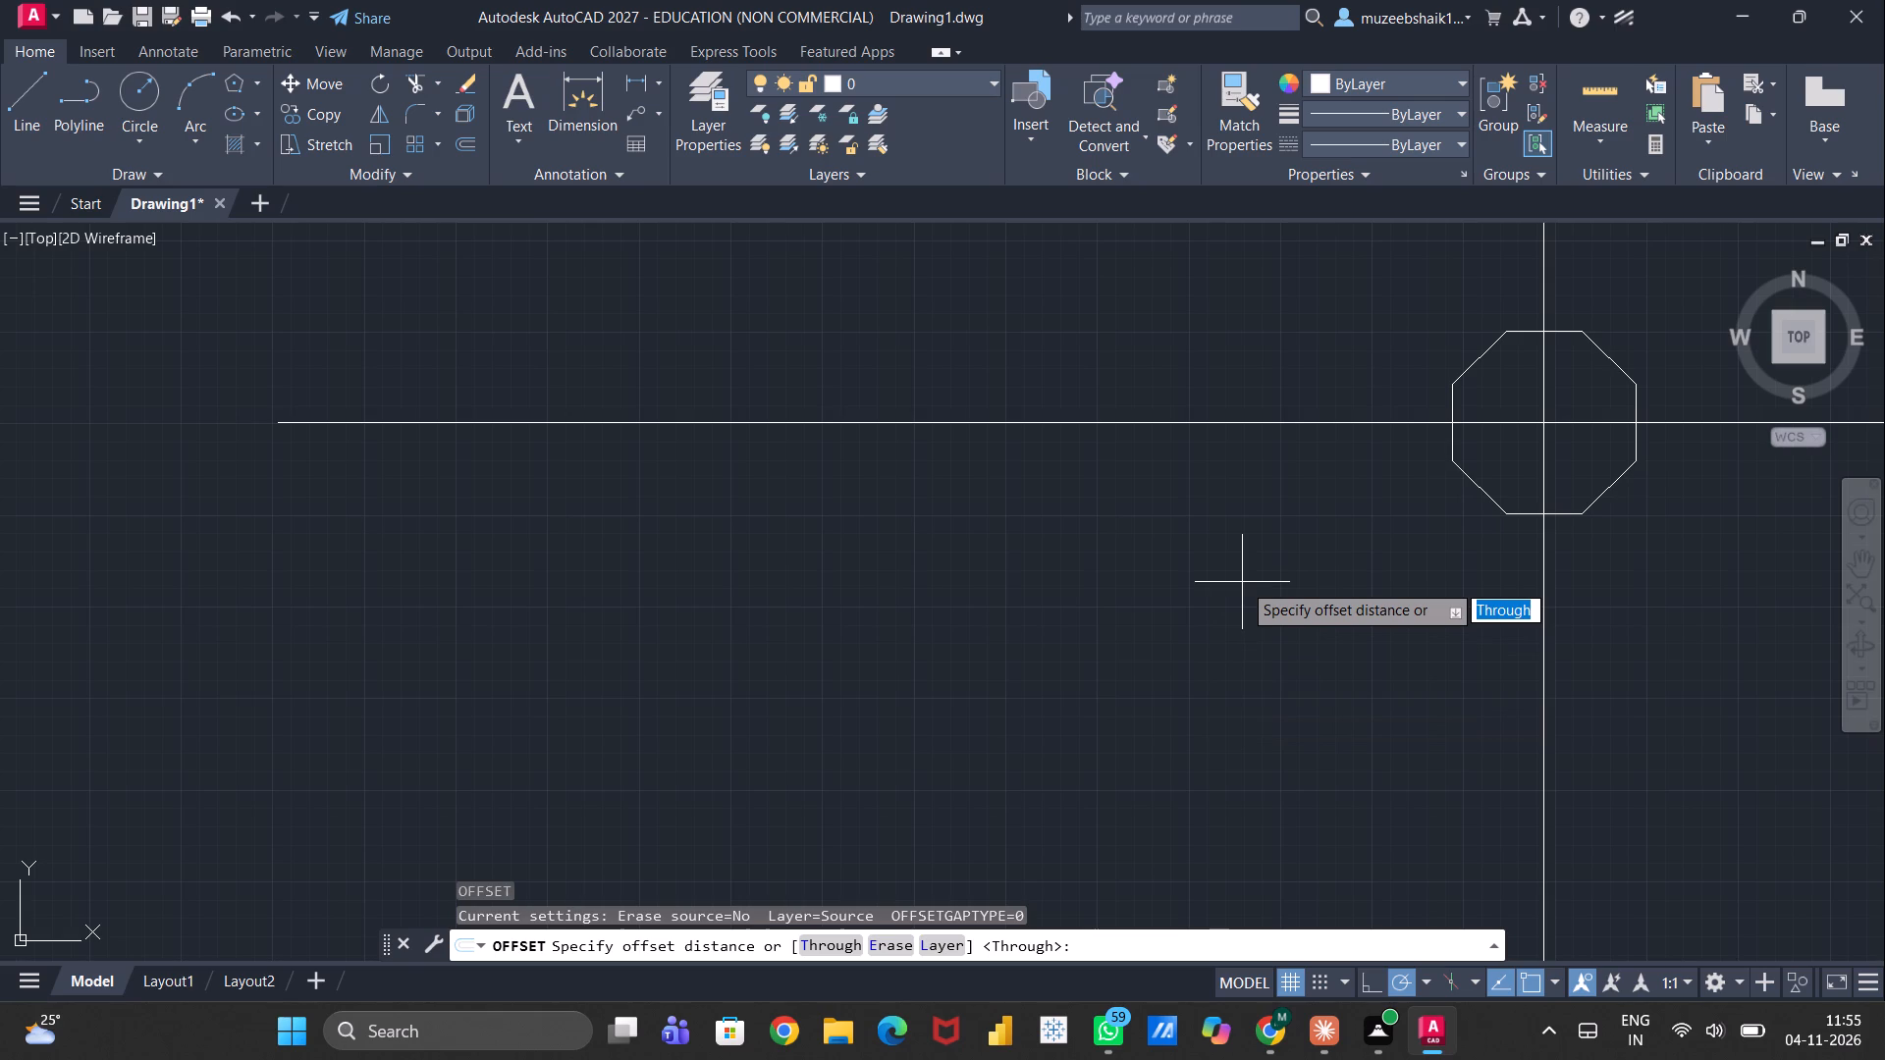
text(35)
key(Return)
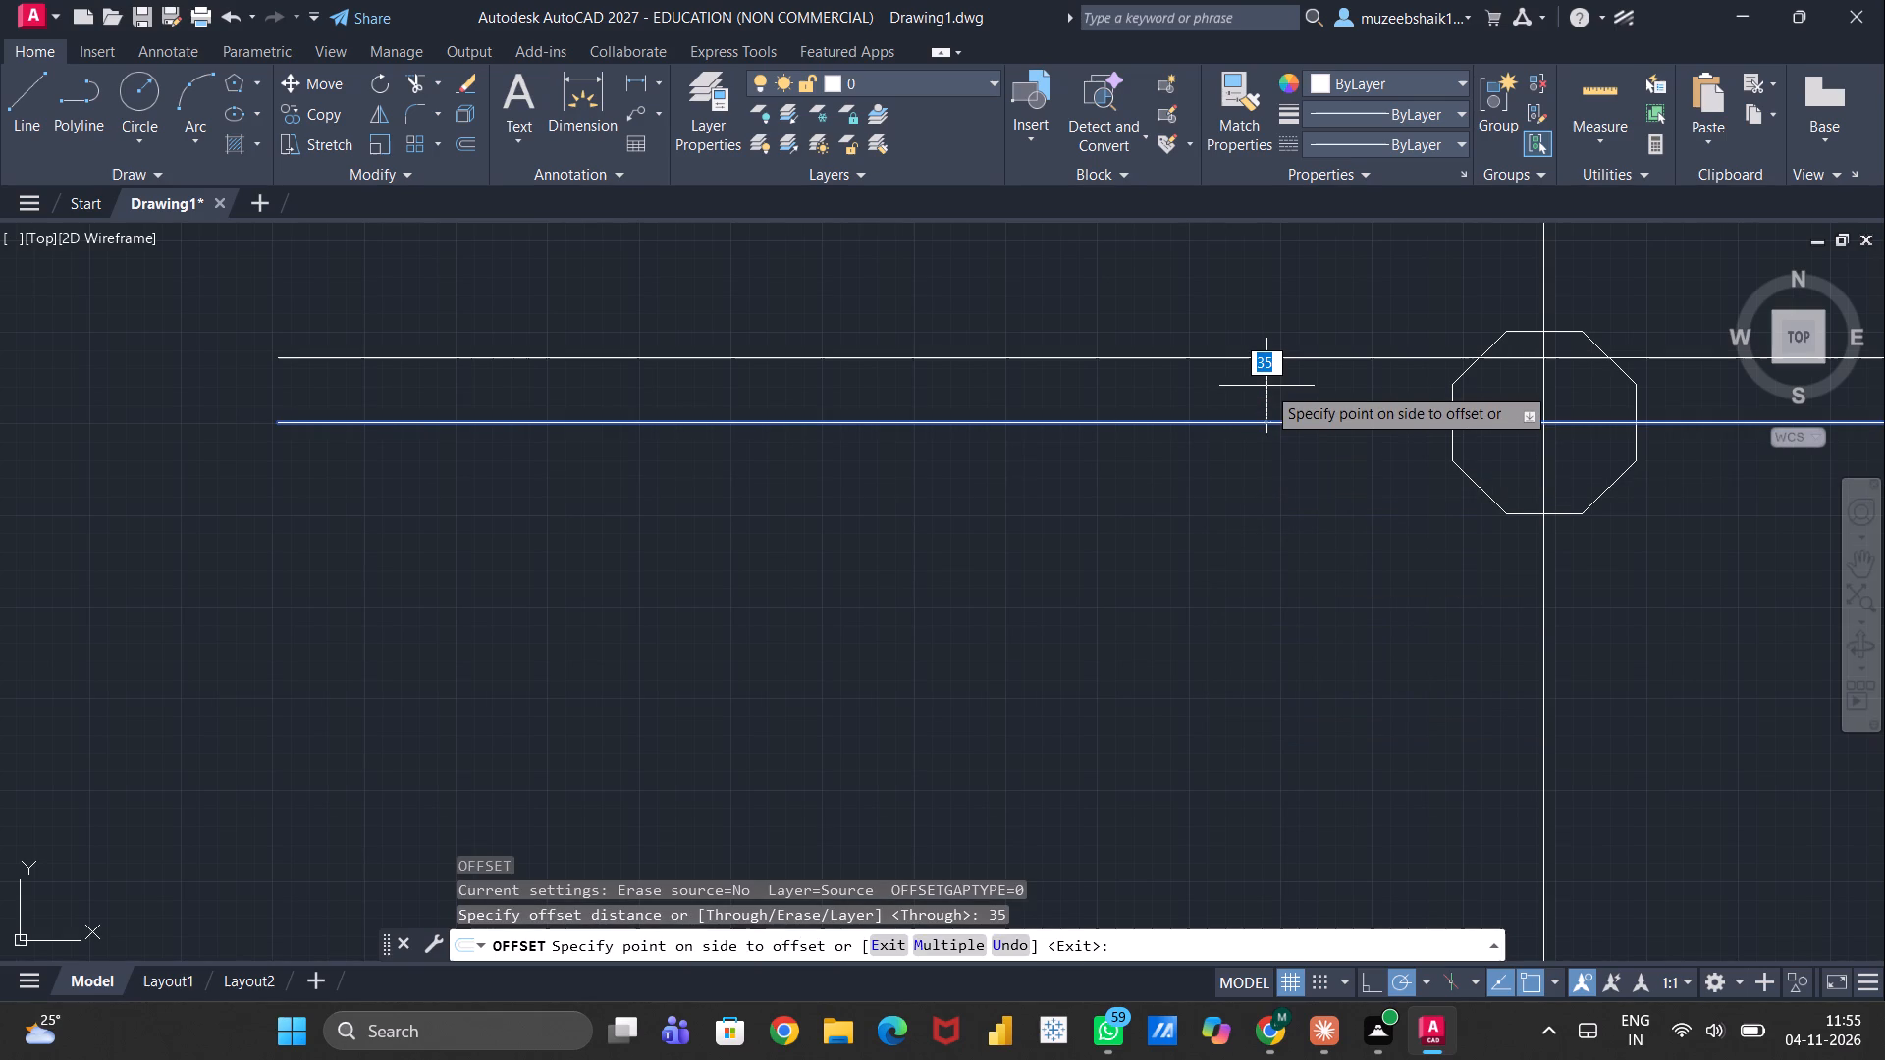
click(1254, 320)
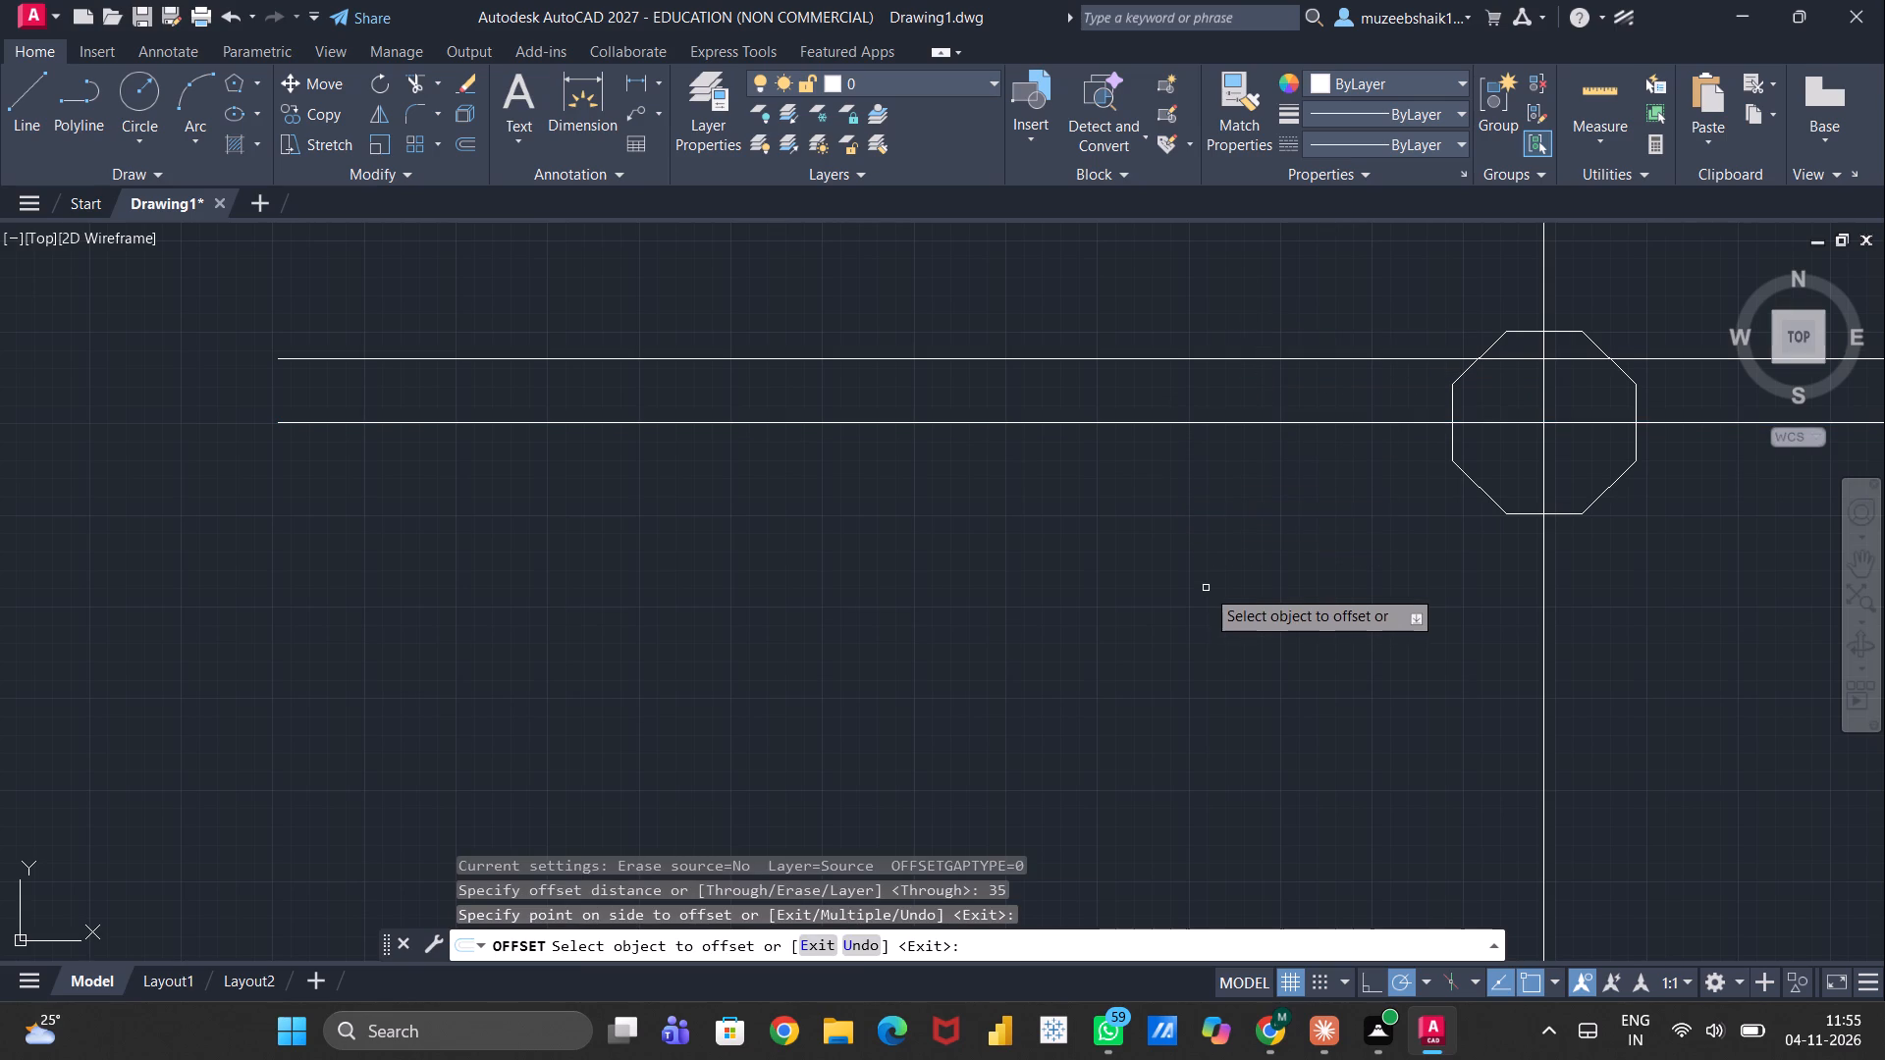
key(Escape)
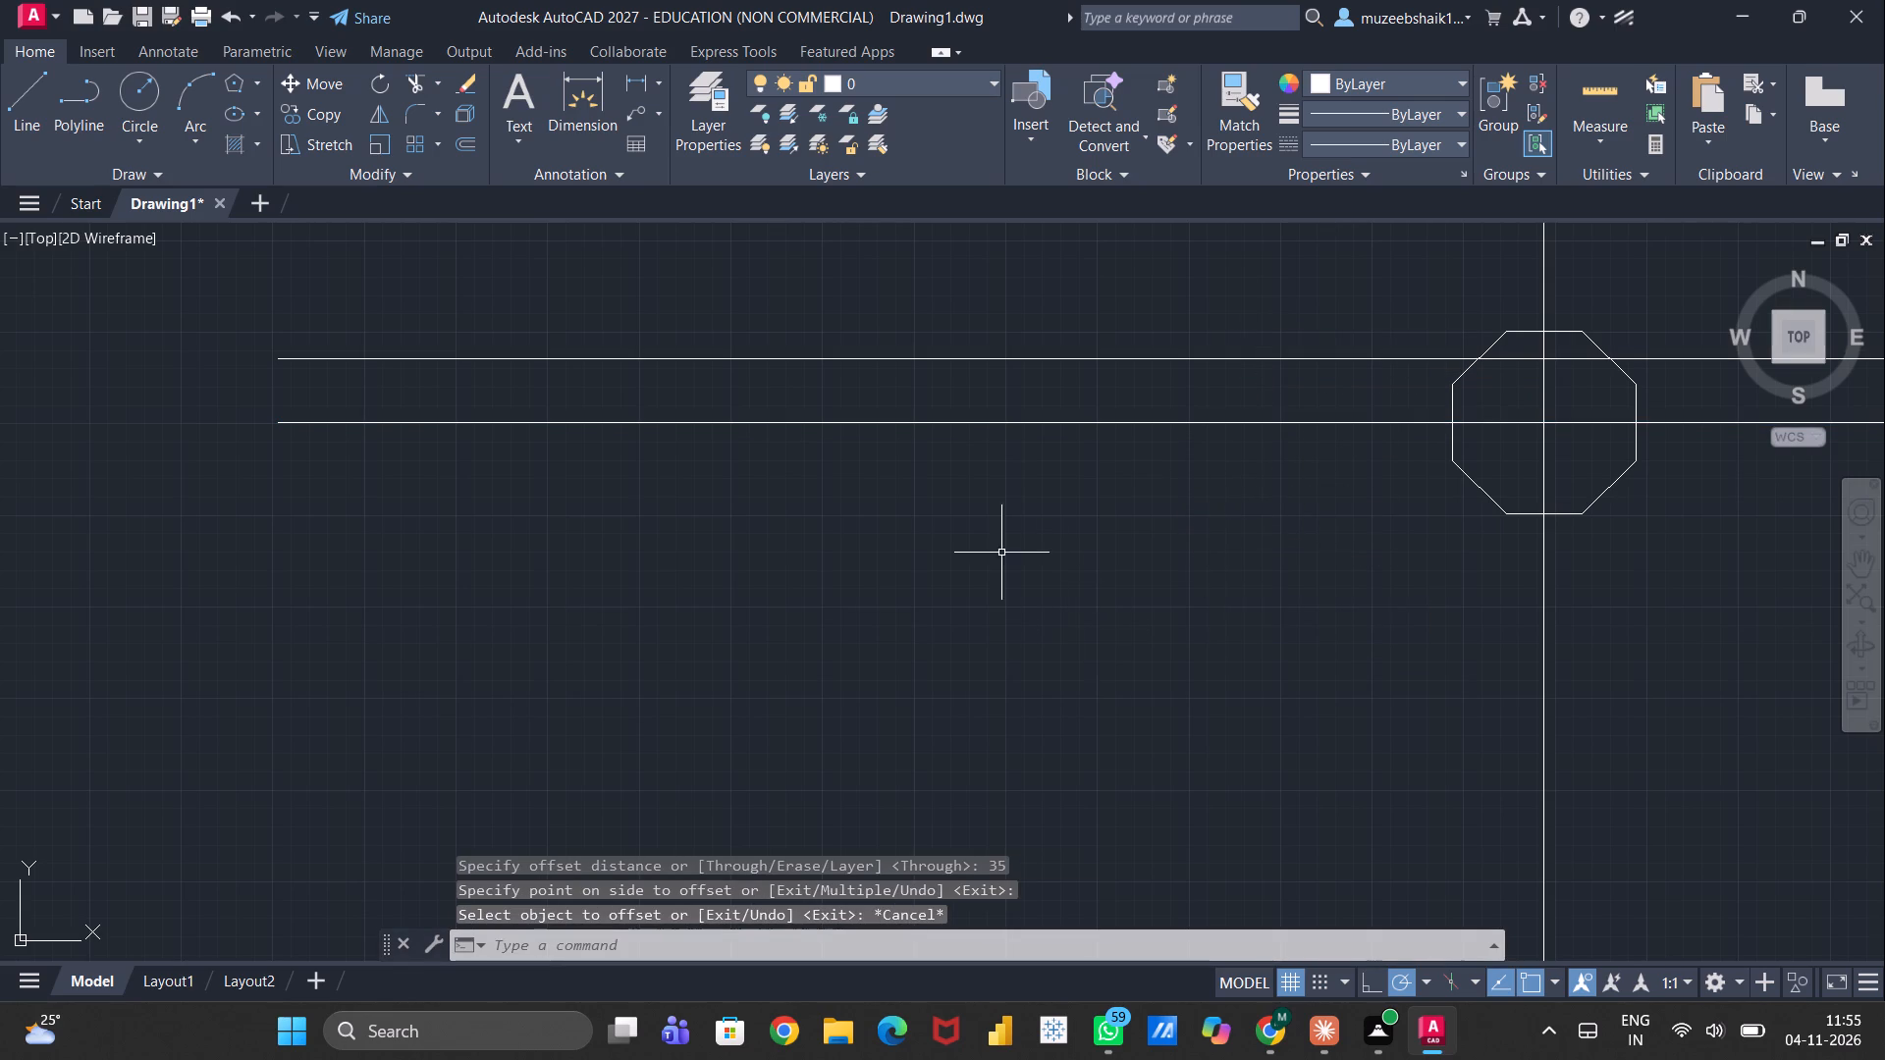
Offset the octagon outward by 2 units.
key(o)
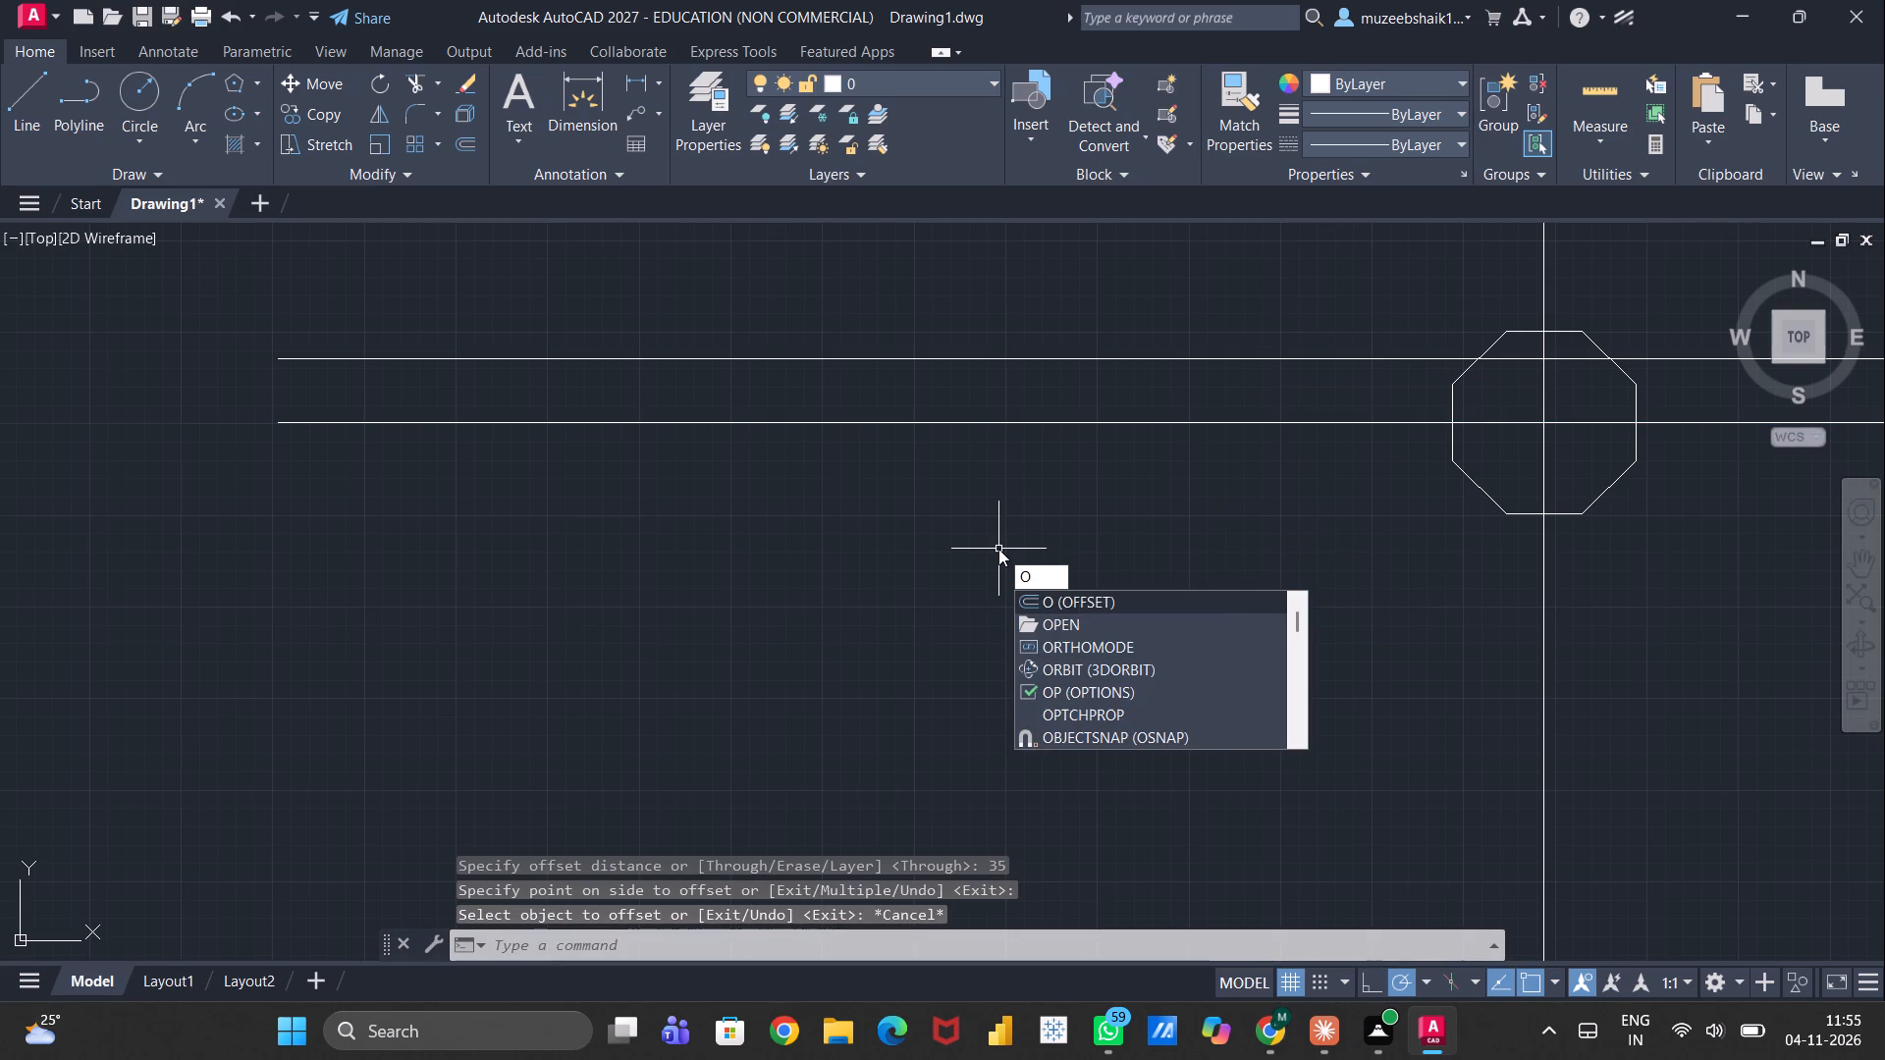
key(Return)
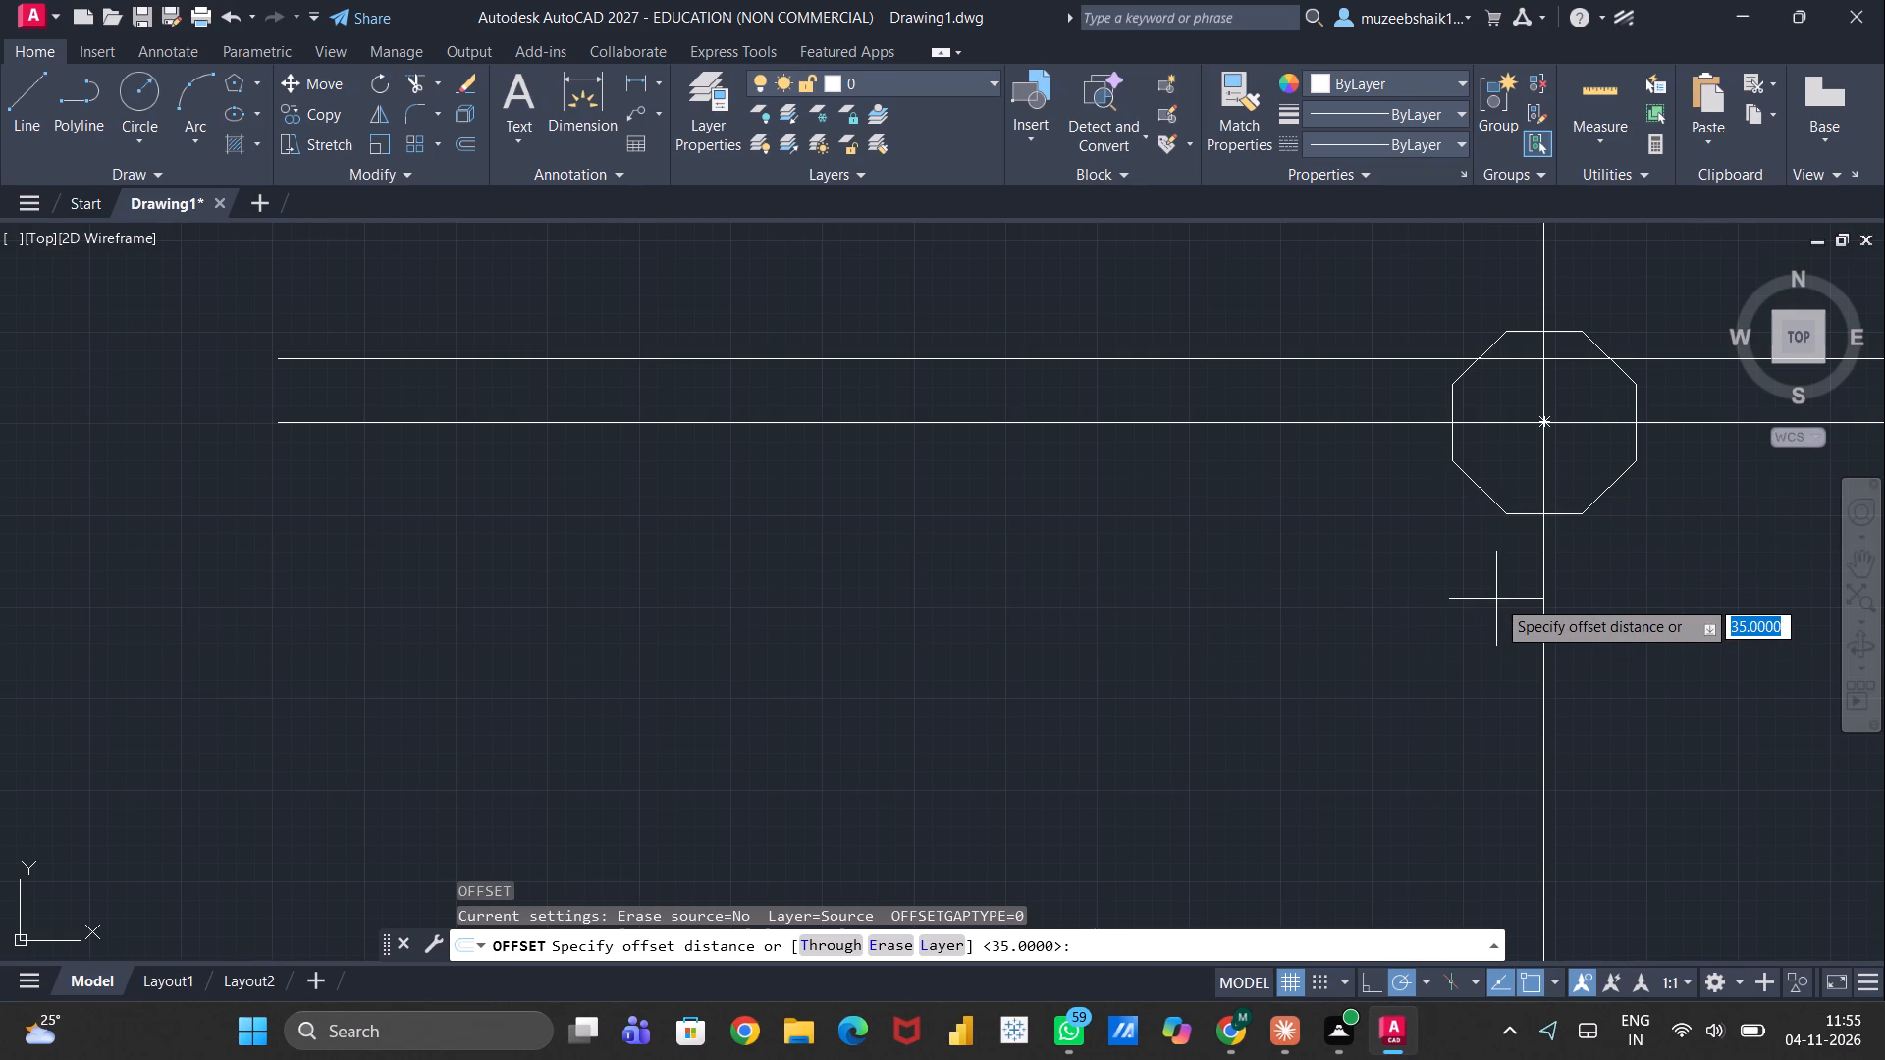
key(2)
key(Return)
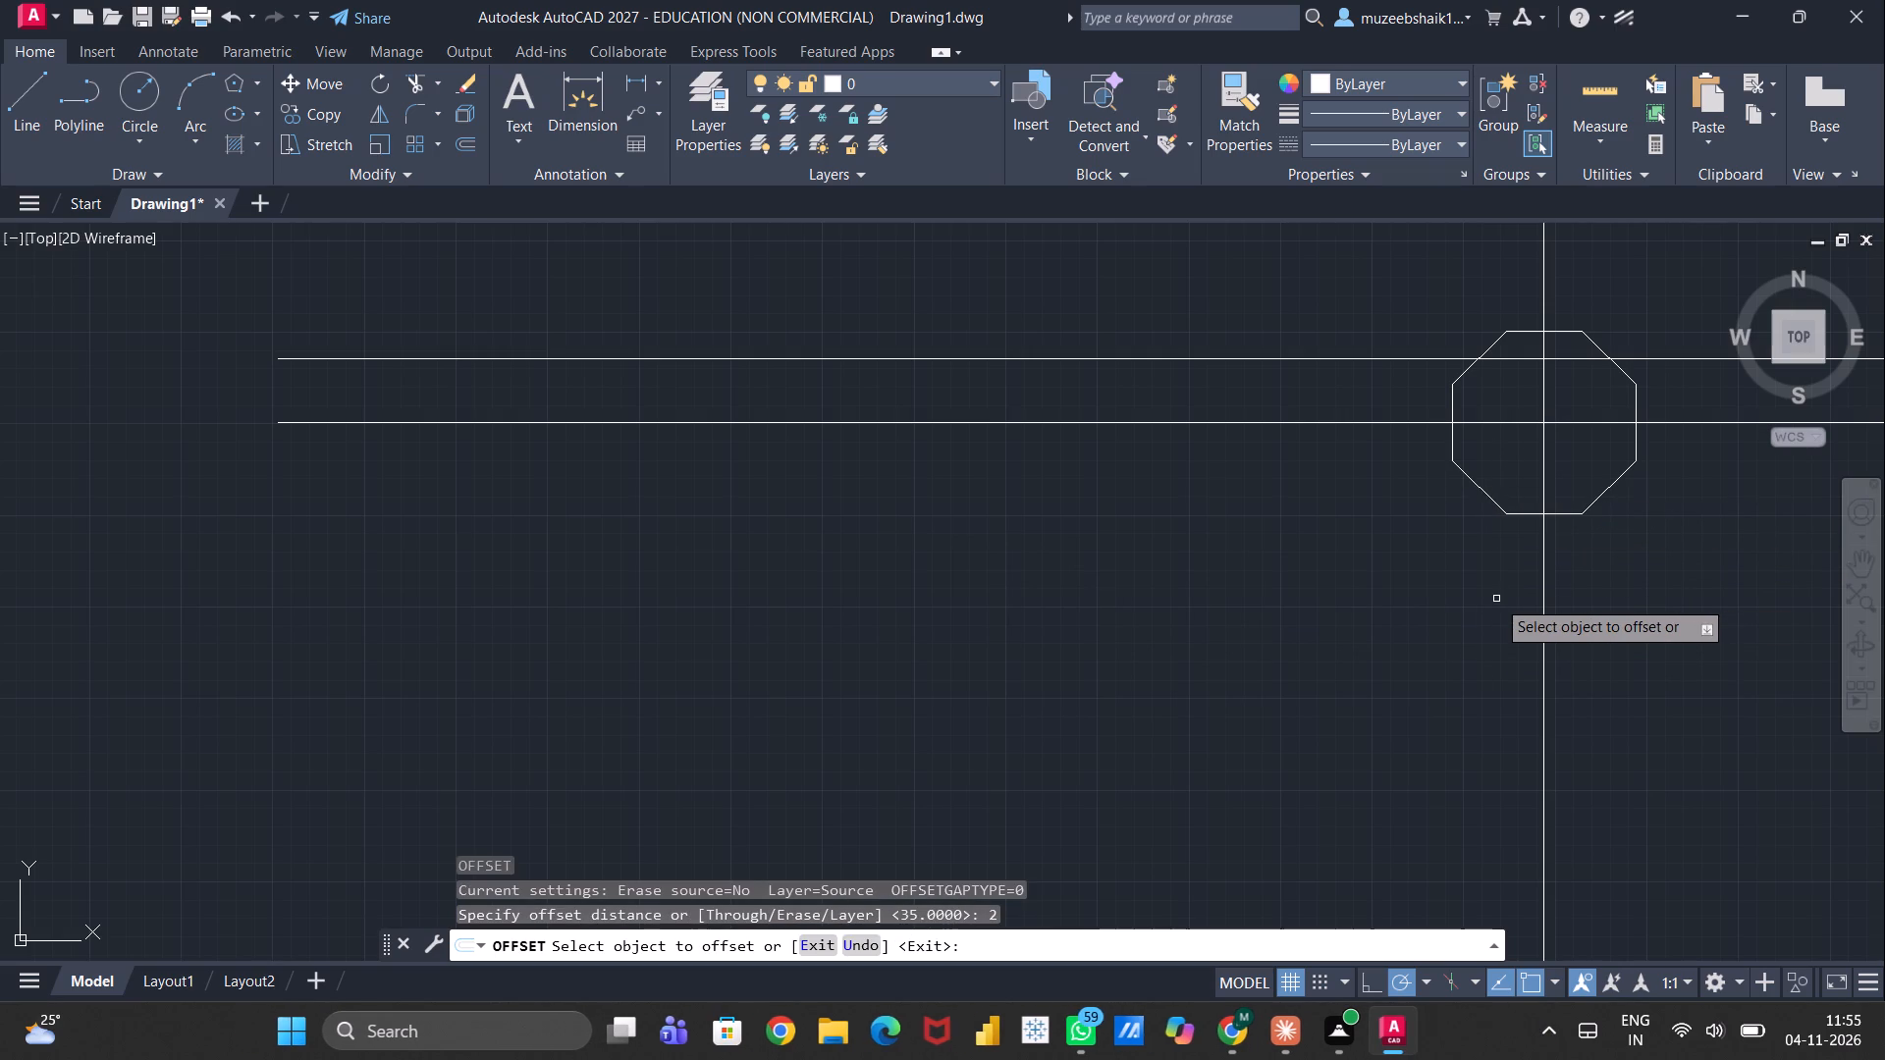
click(1470, 476)
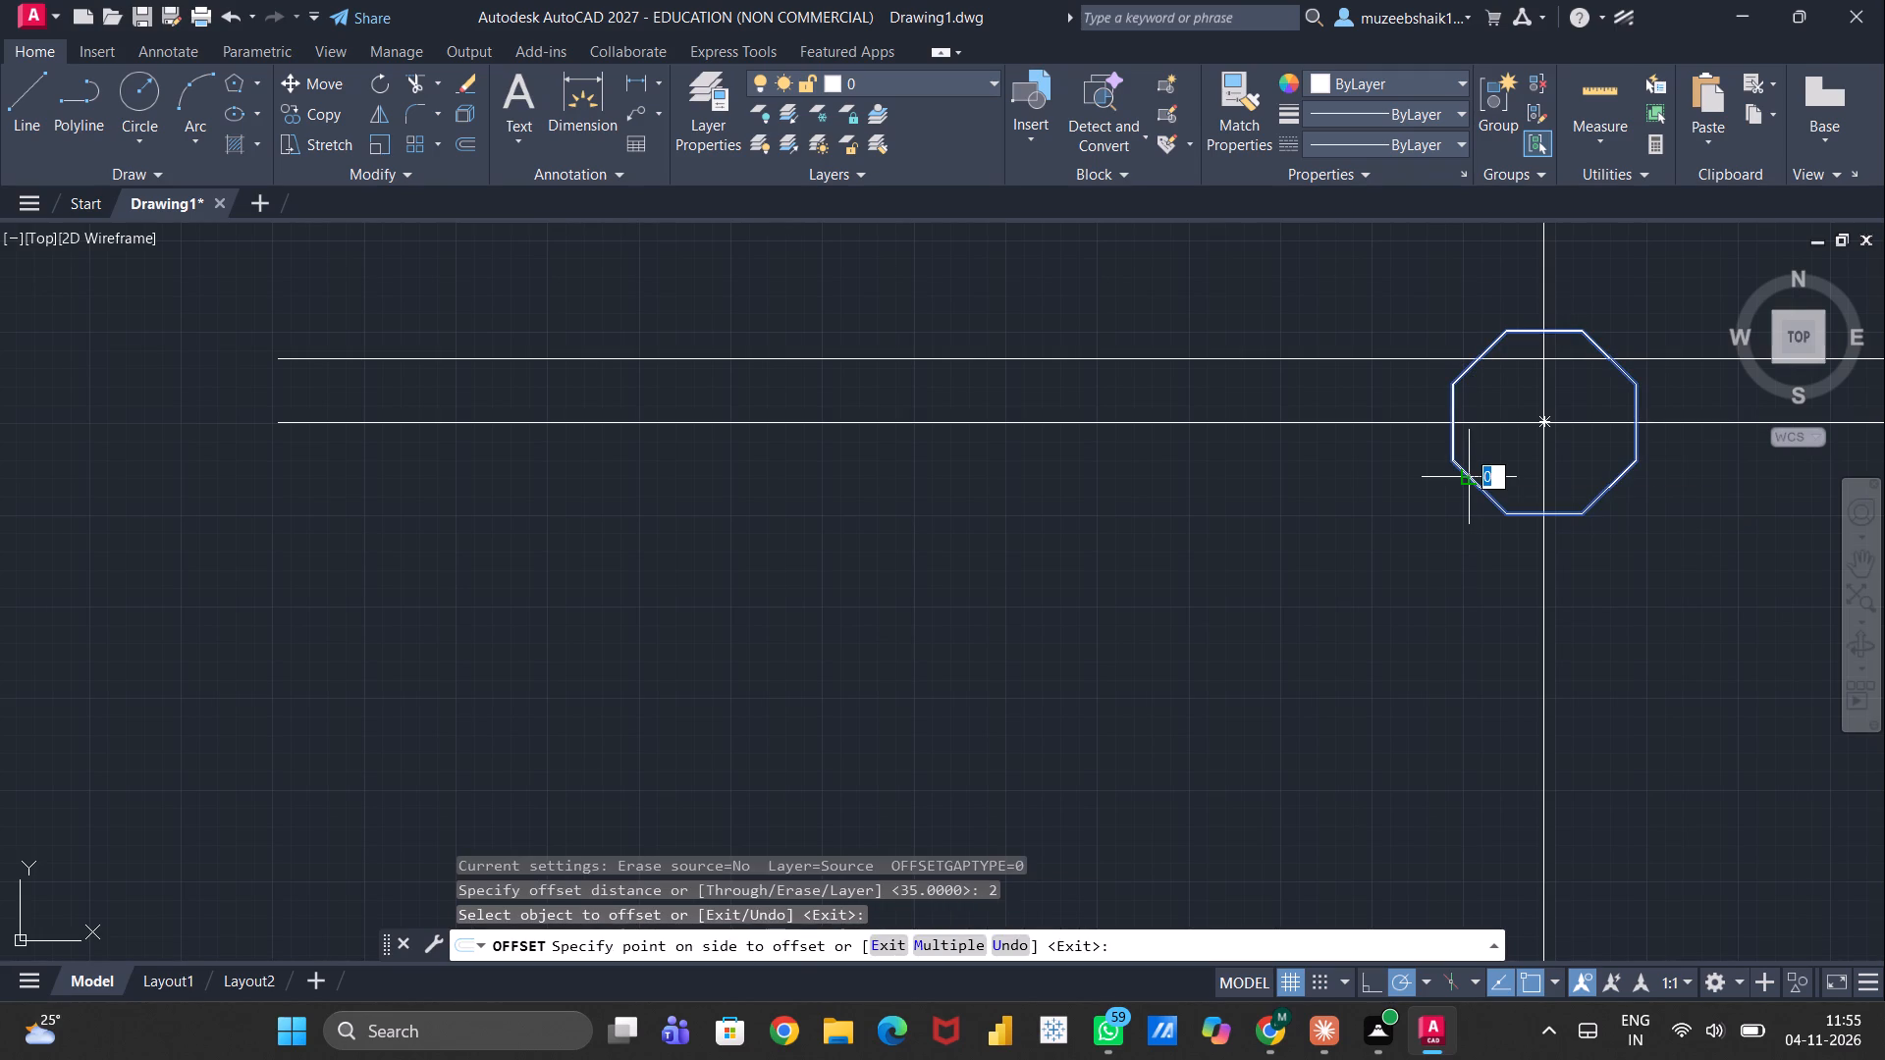
click(1402, 588)
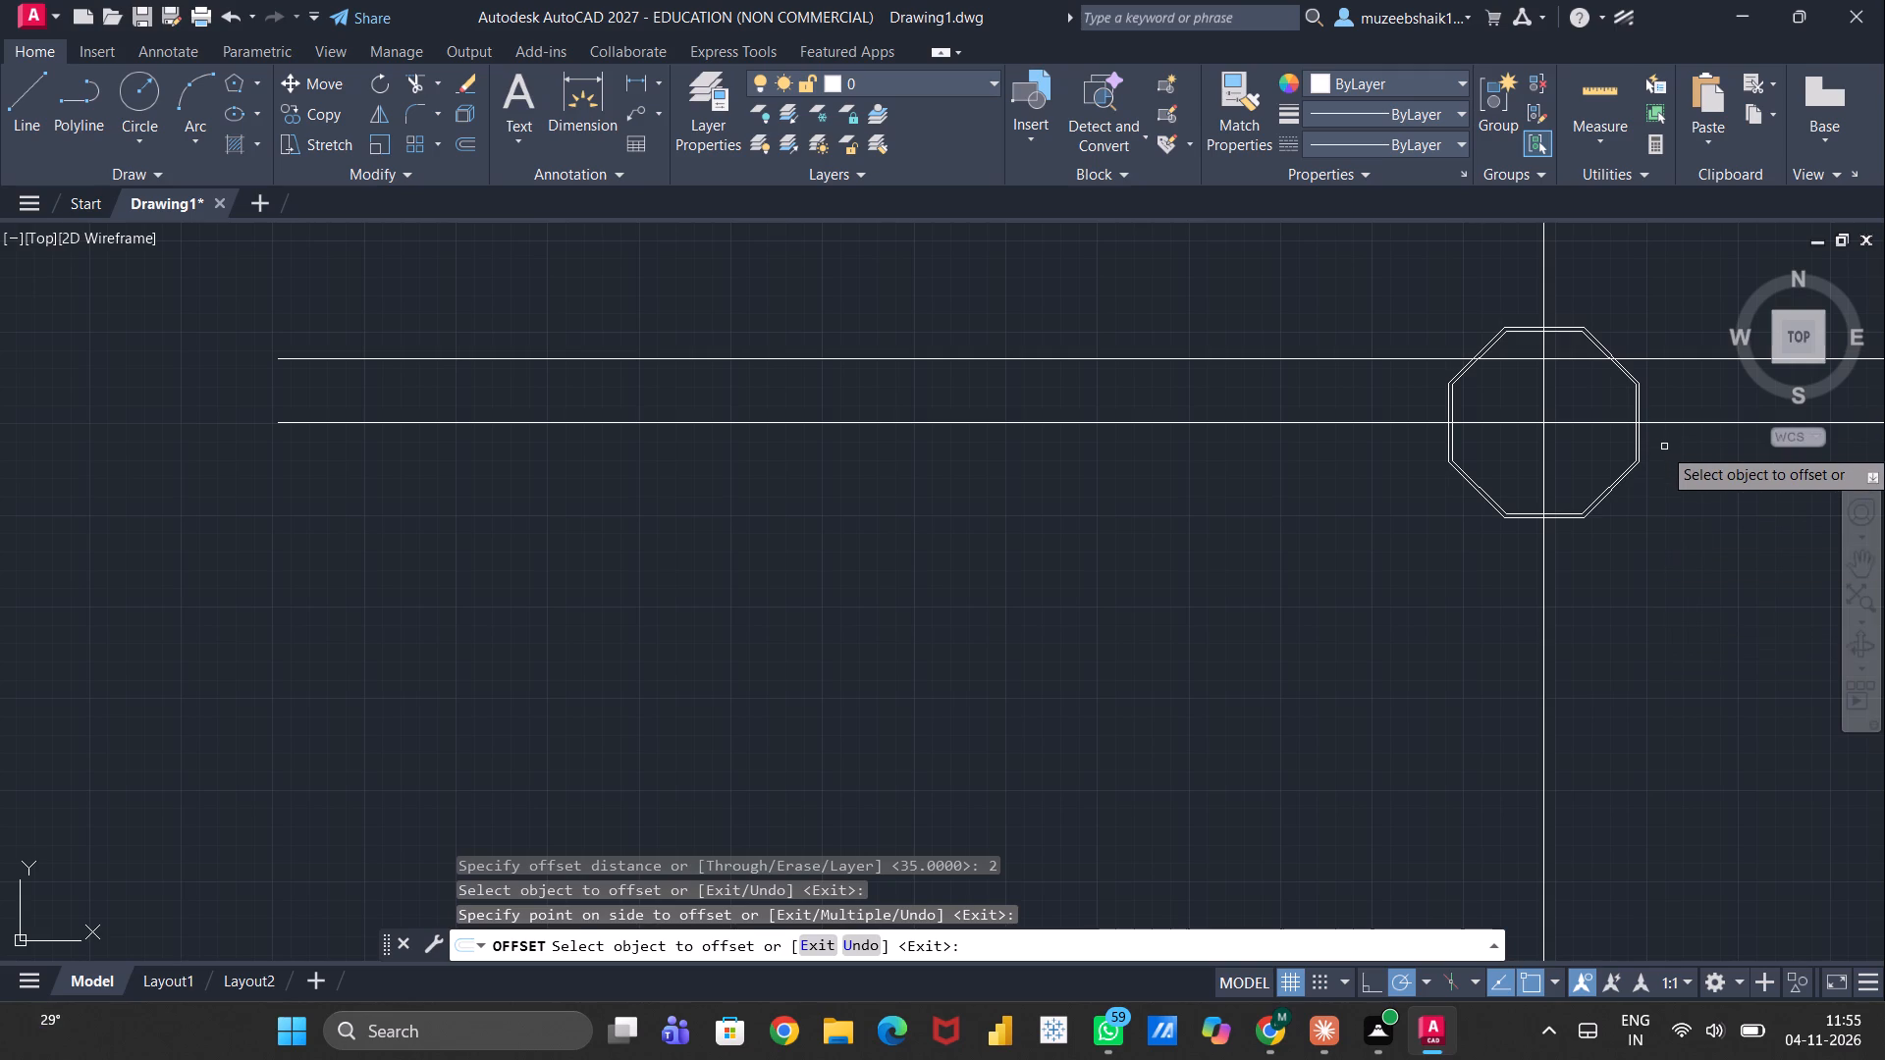
middle_drag(1664, 447, 1372, 630)
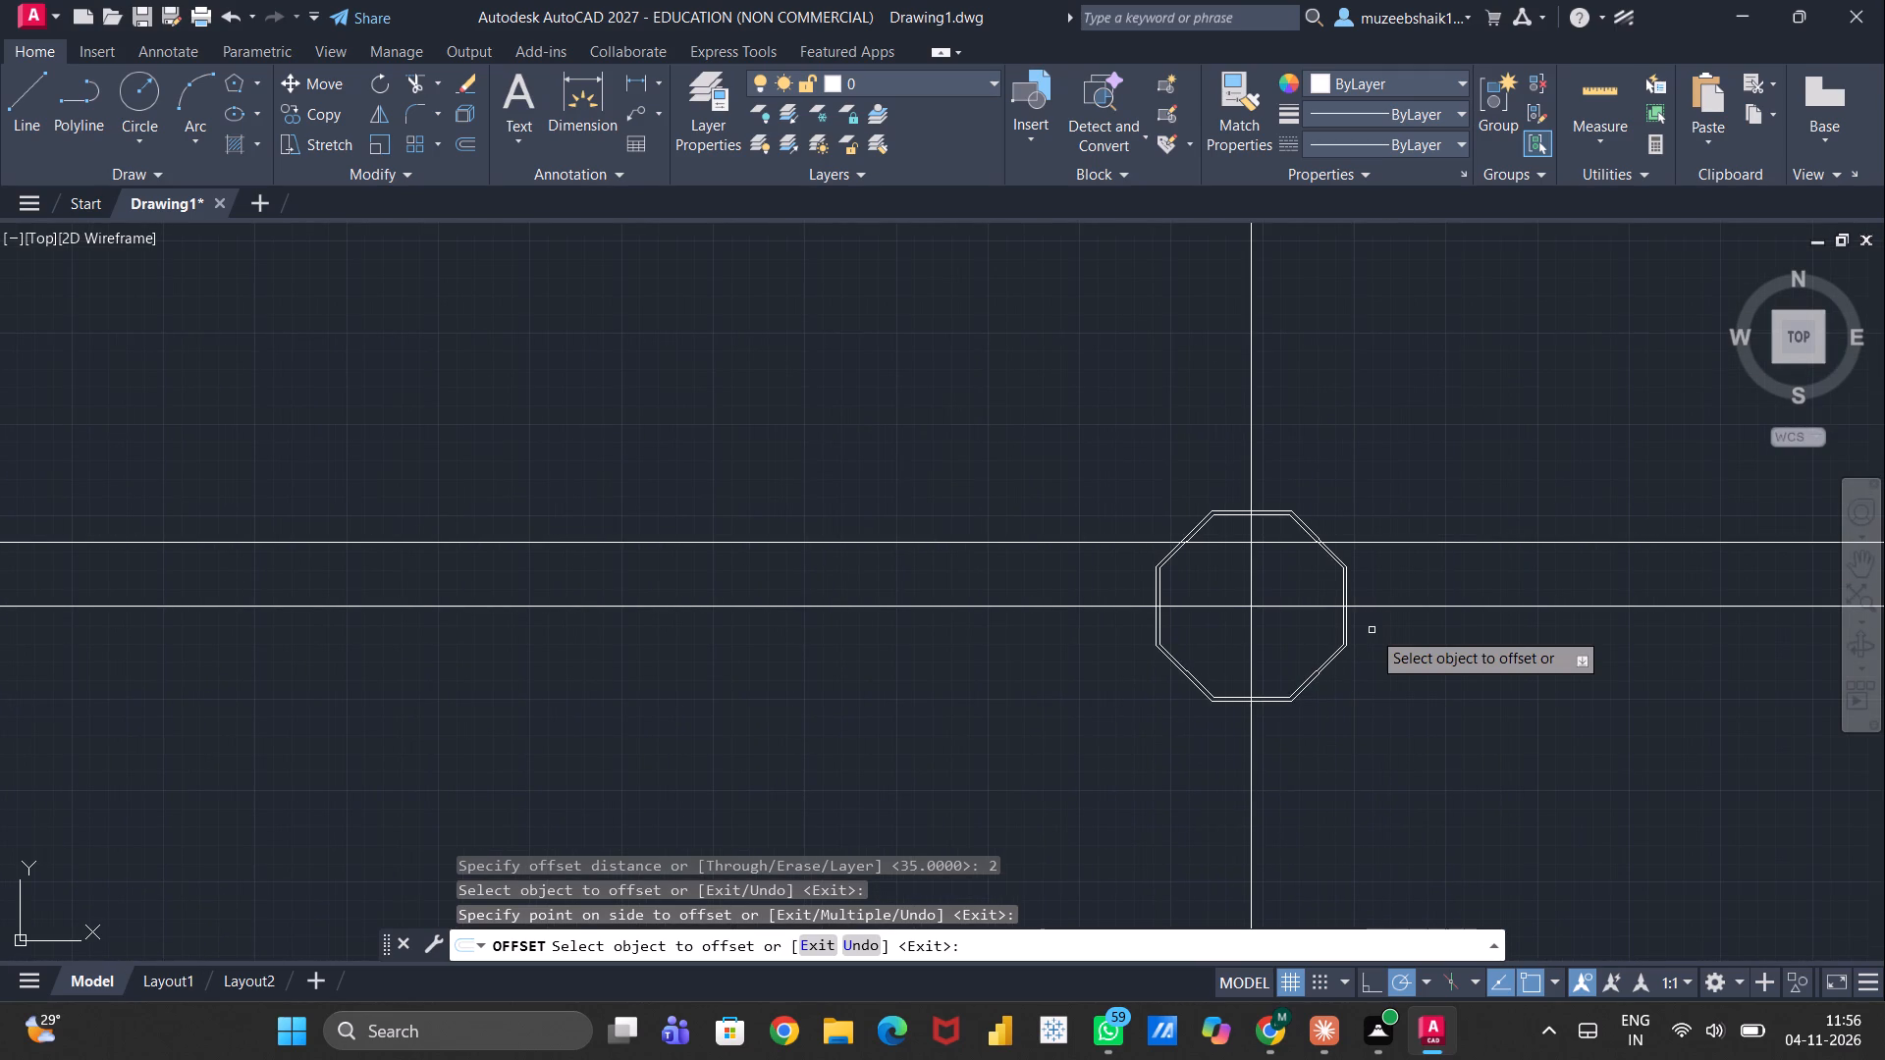
key(Escape)
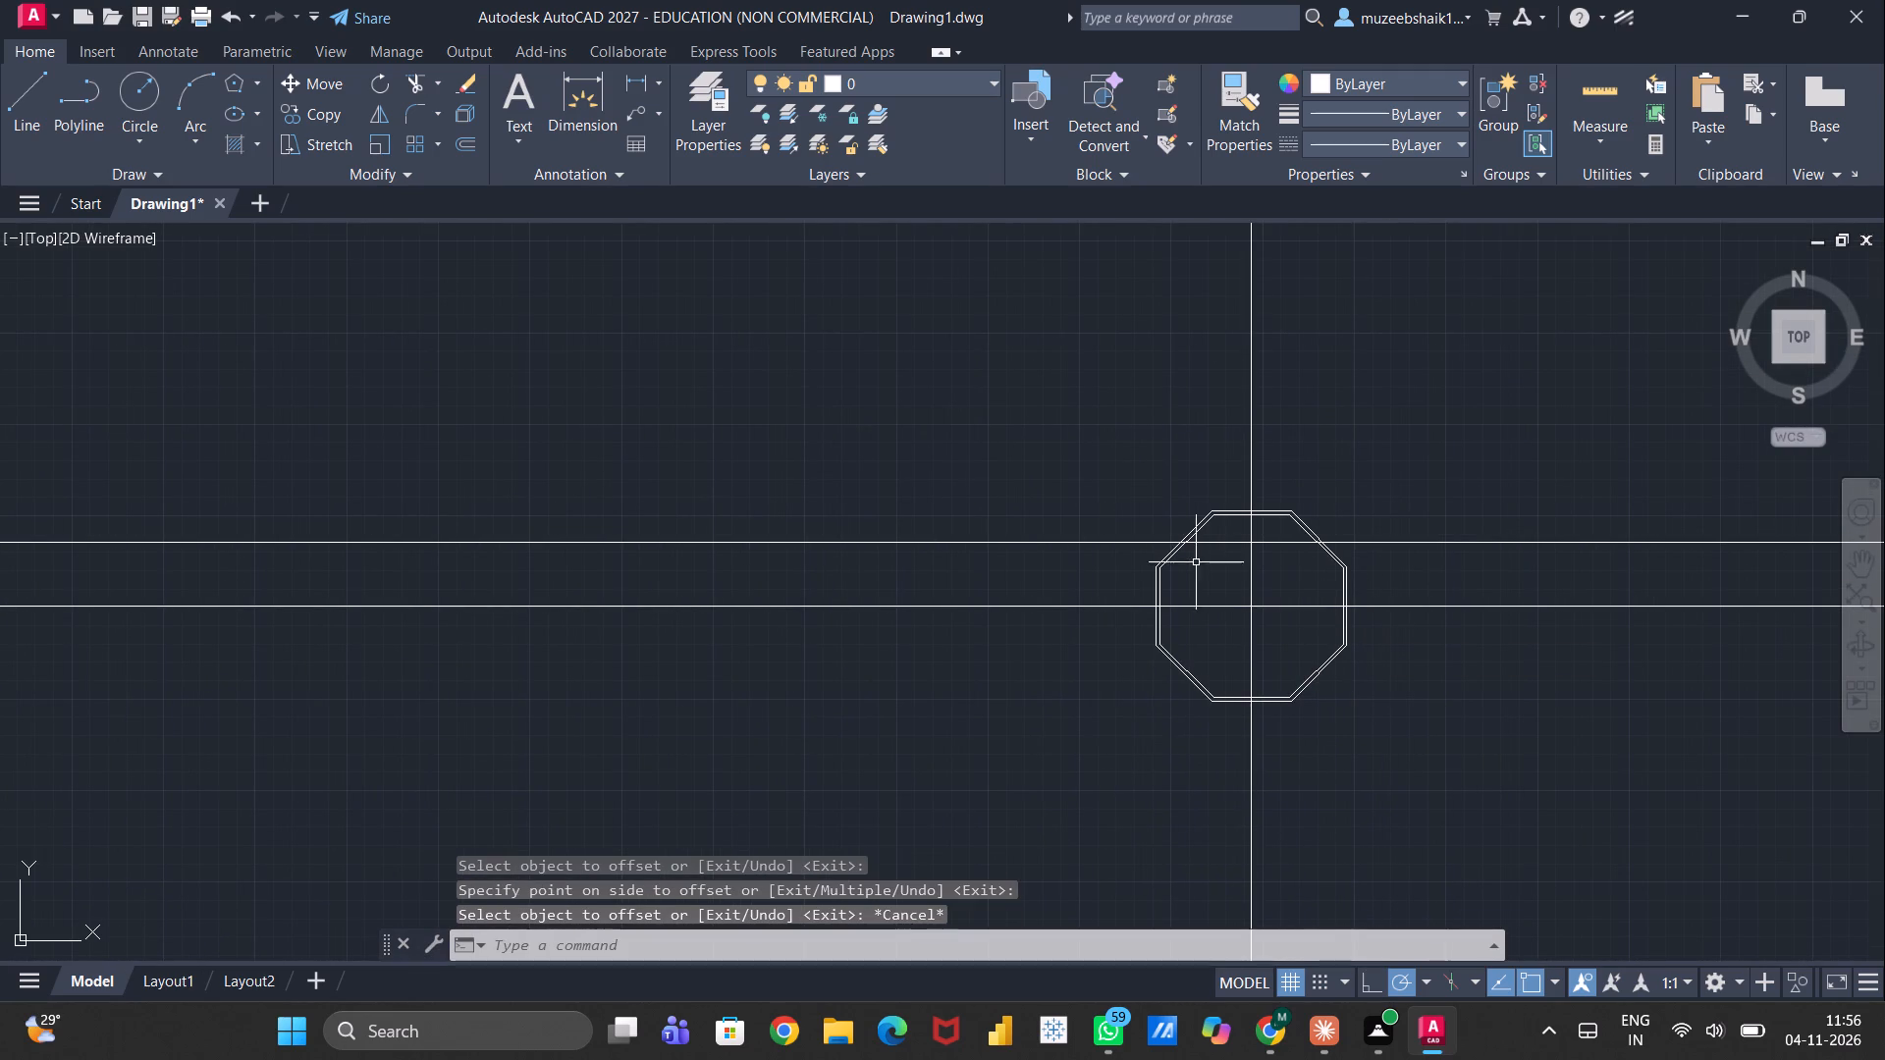
Explode both the inner and outer octagons into separate lines.
scroll(1235, 585, up, 2)
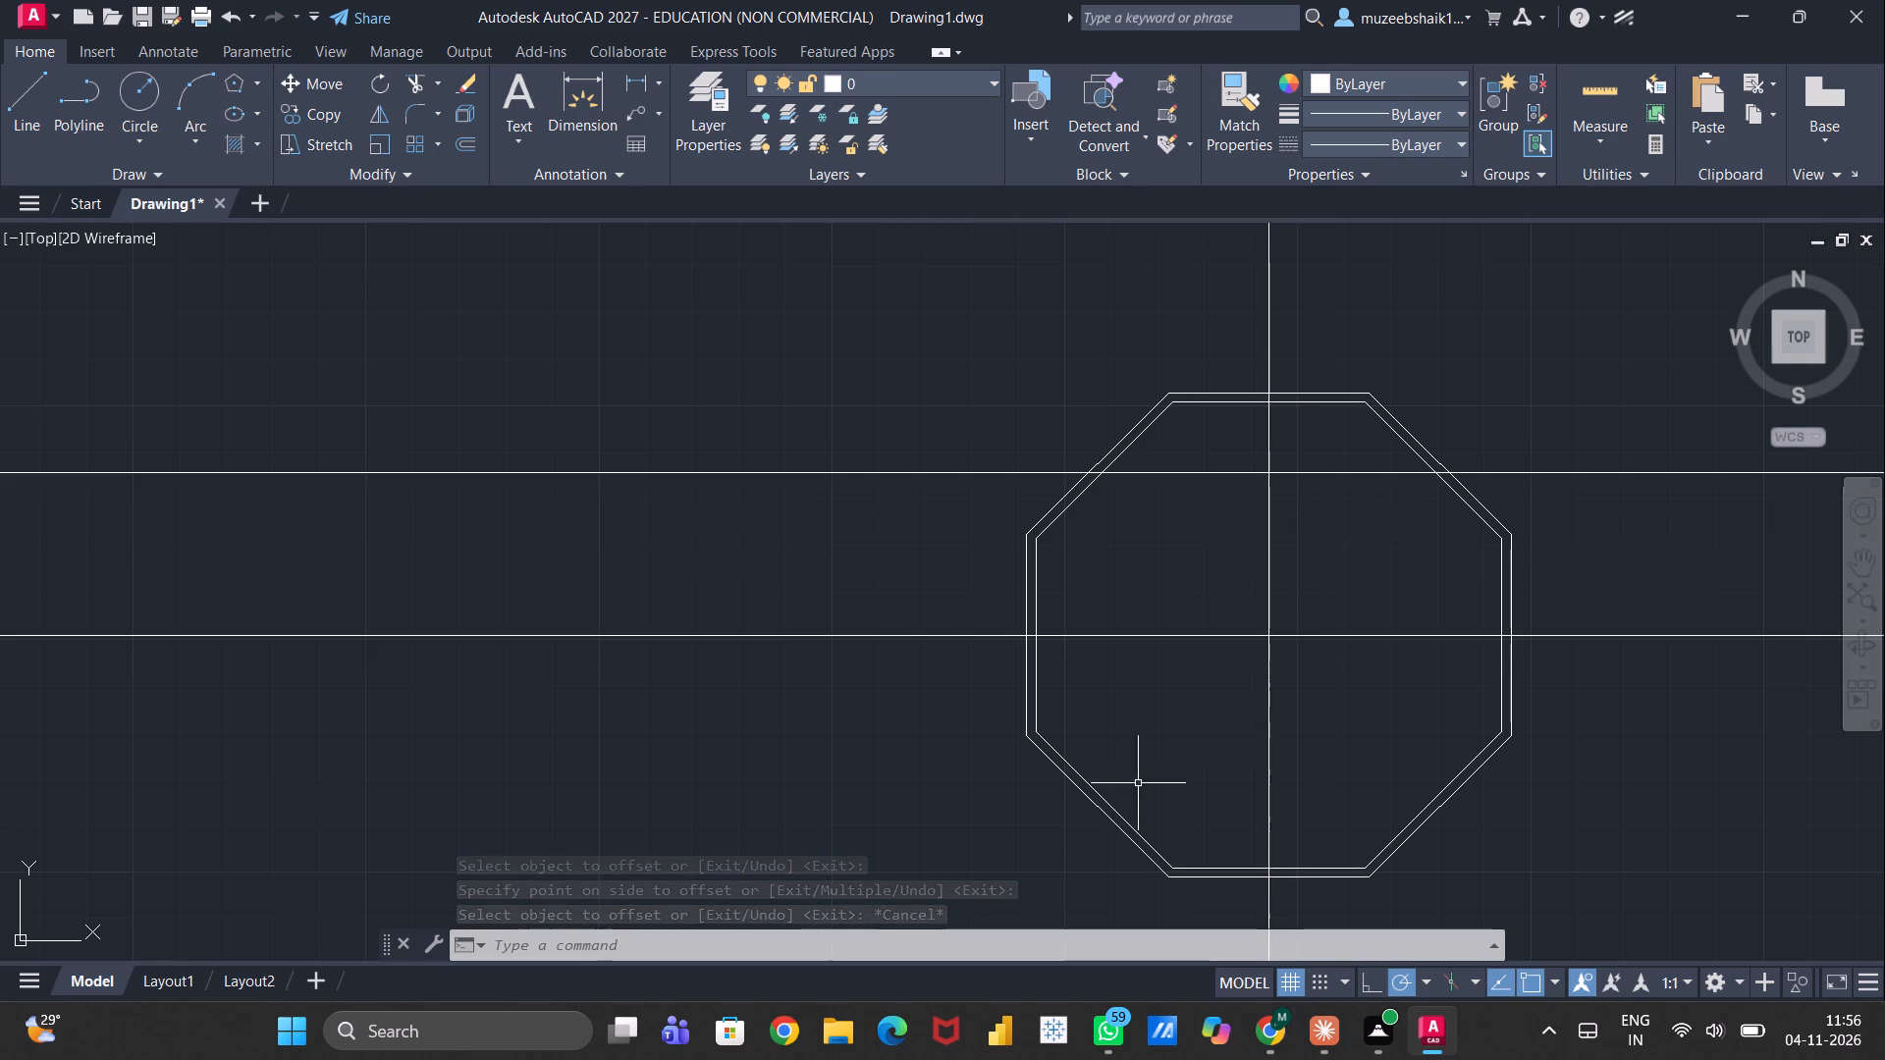
key(e)
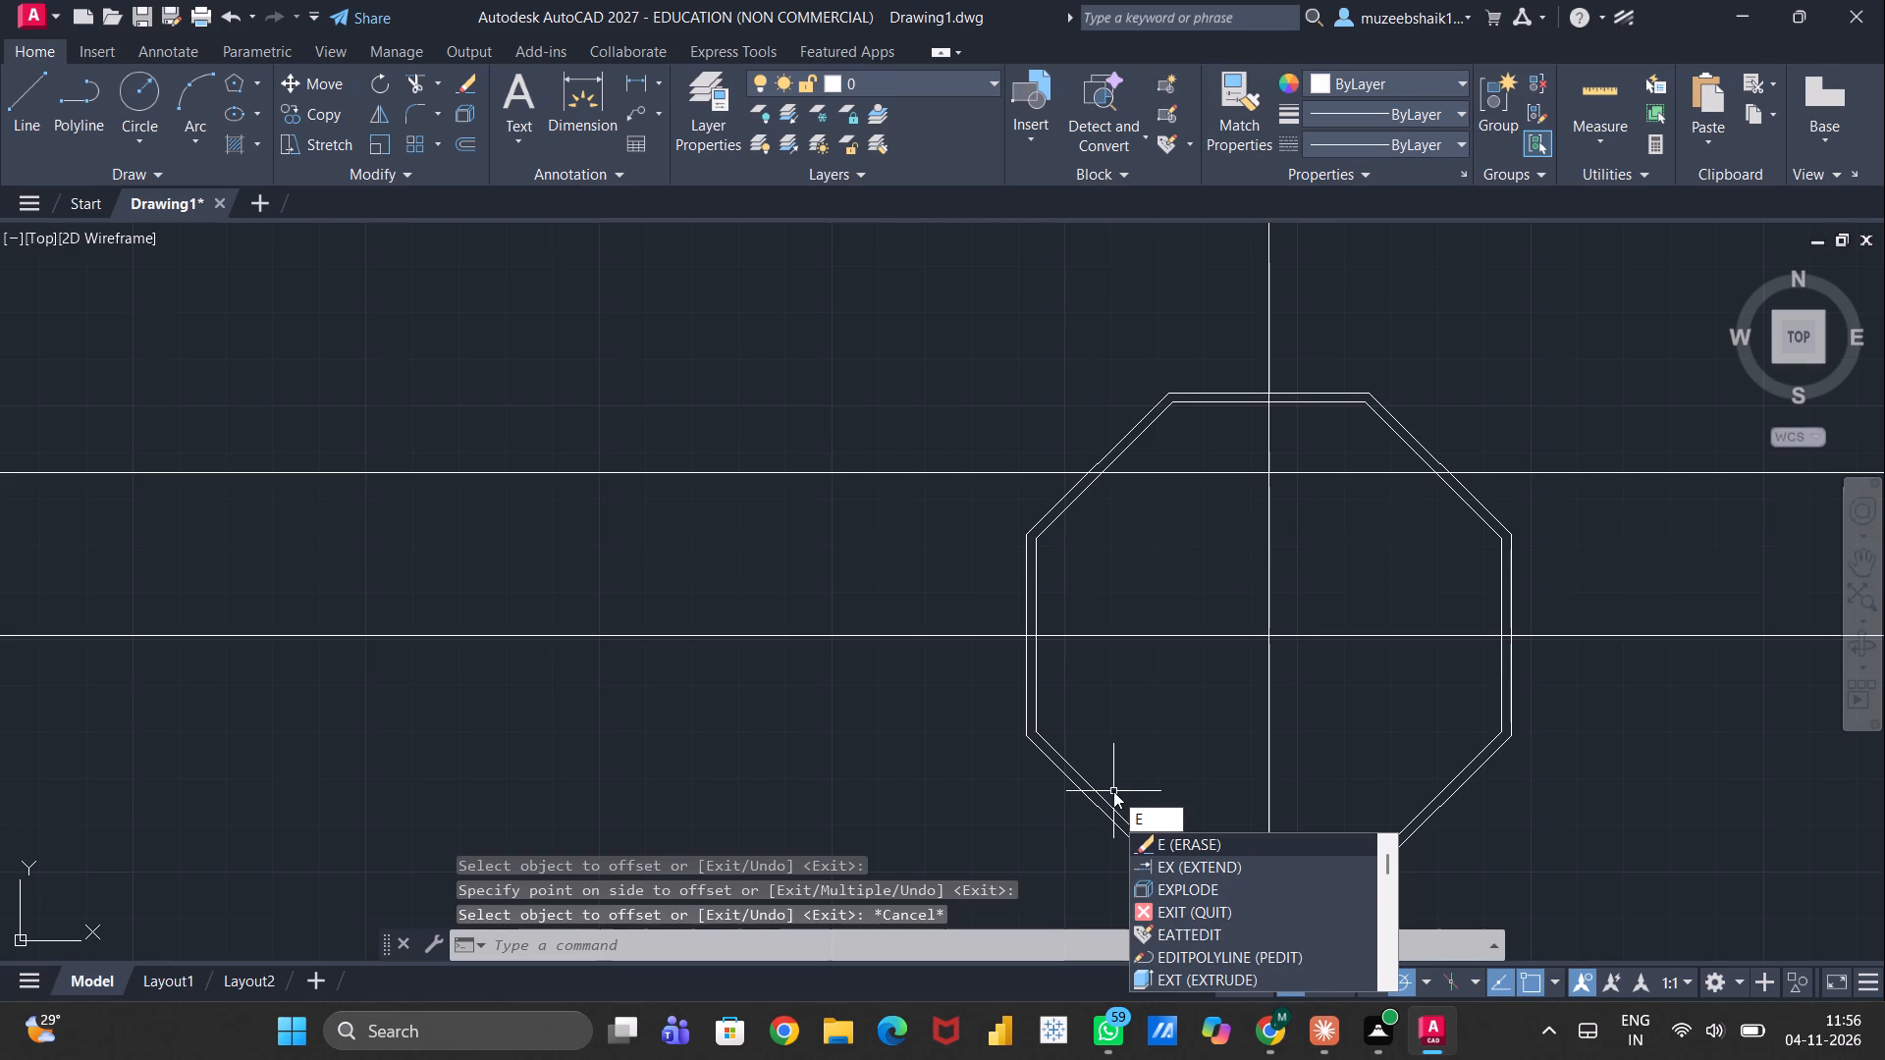
key(x)
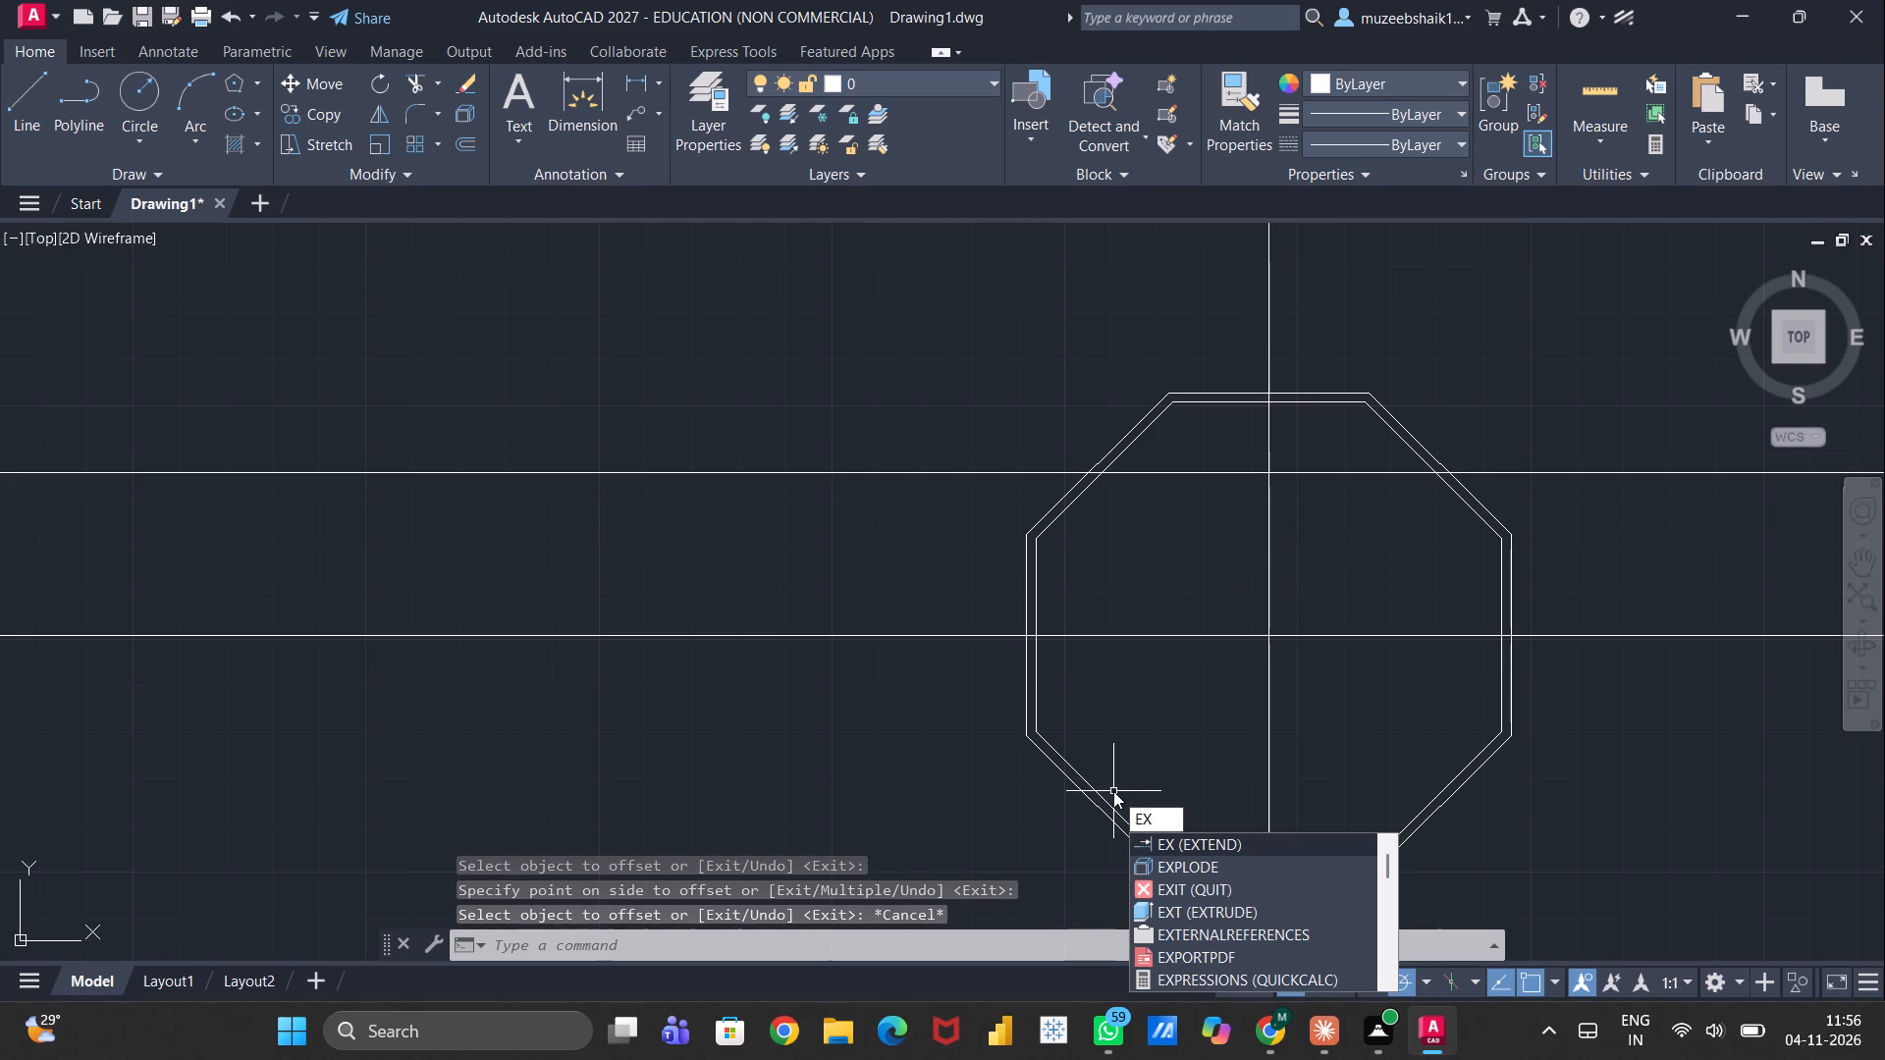
key(p)
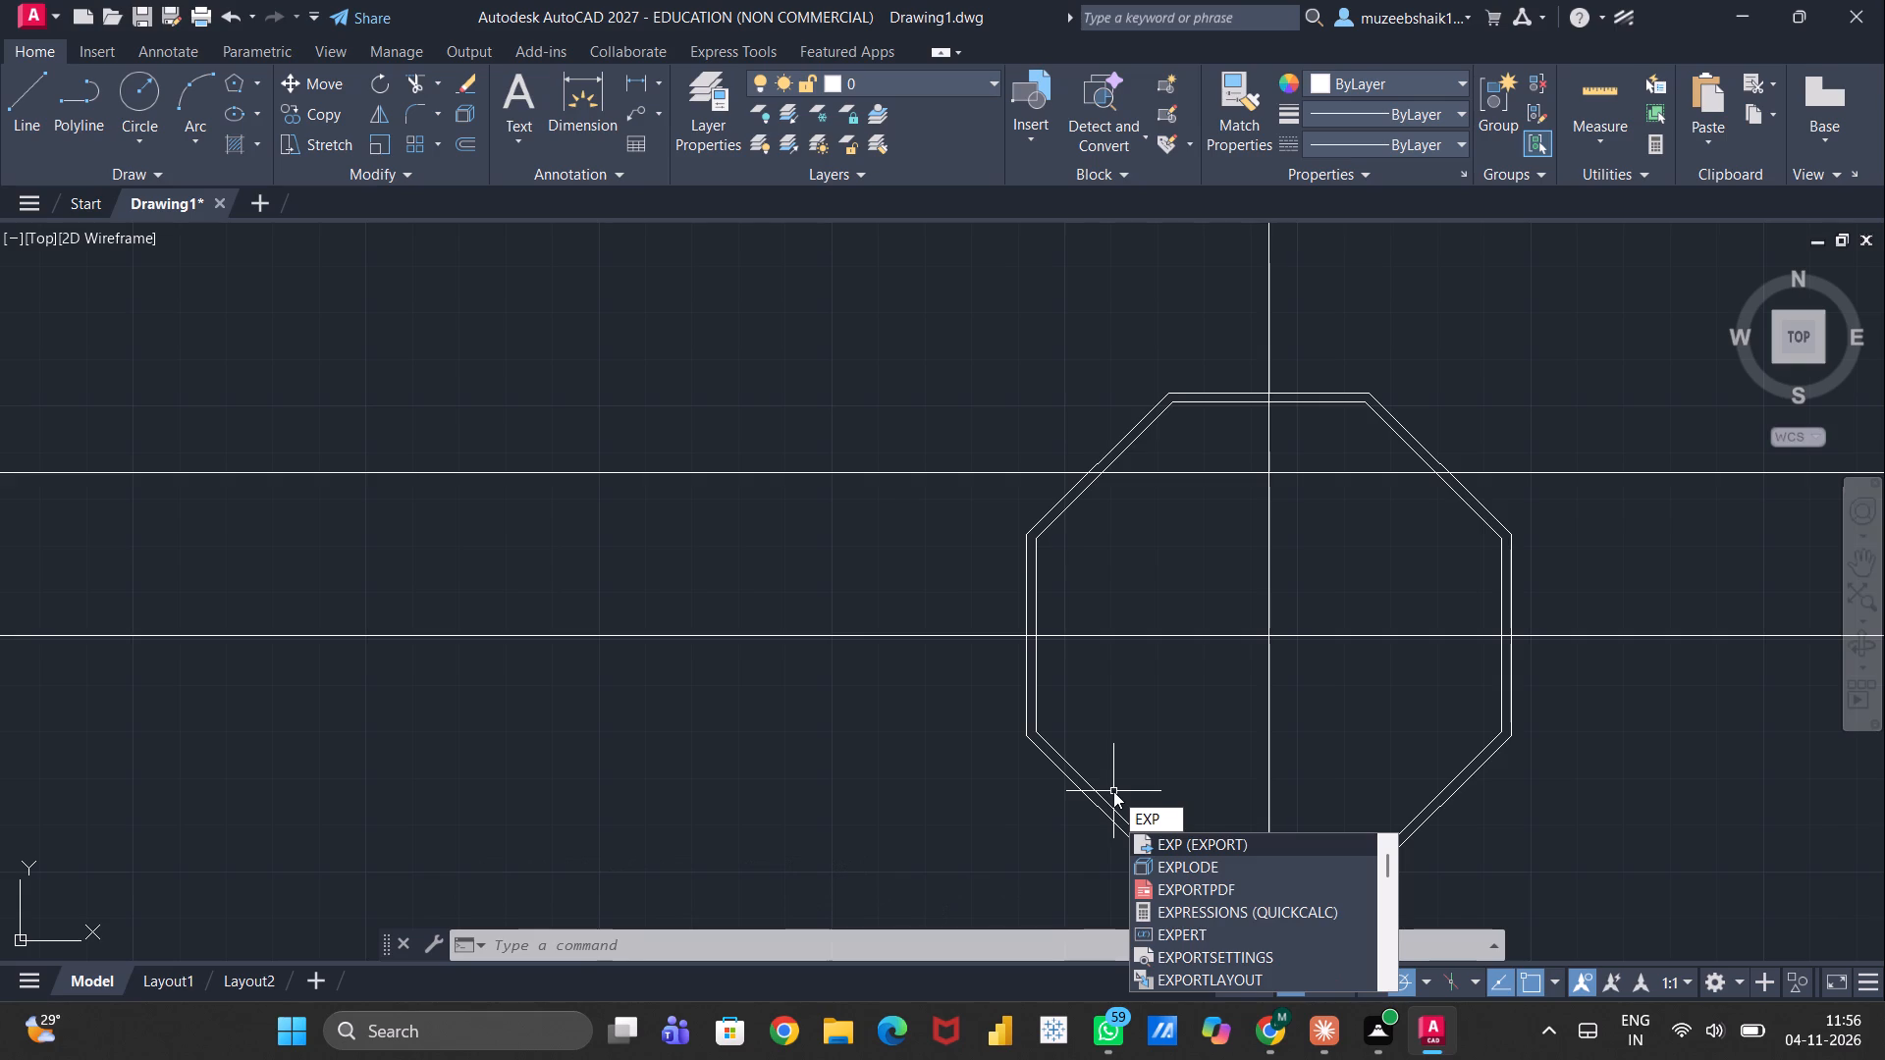
key(l)
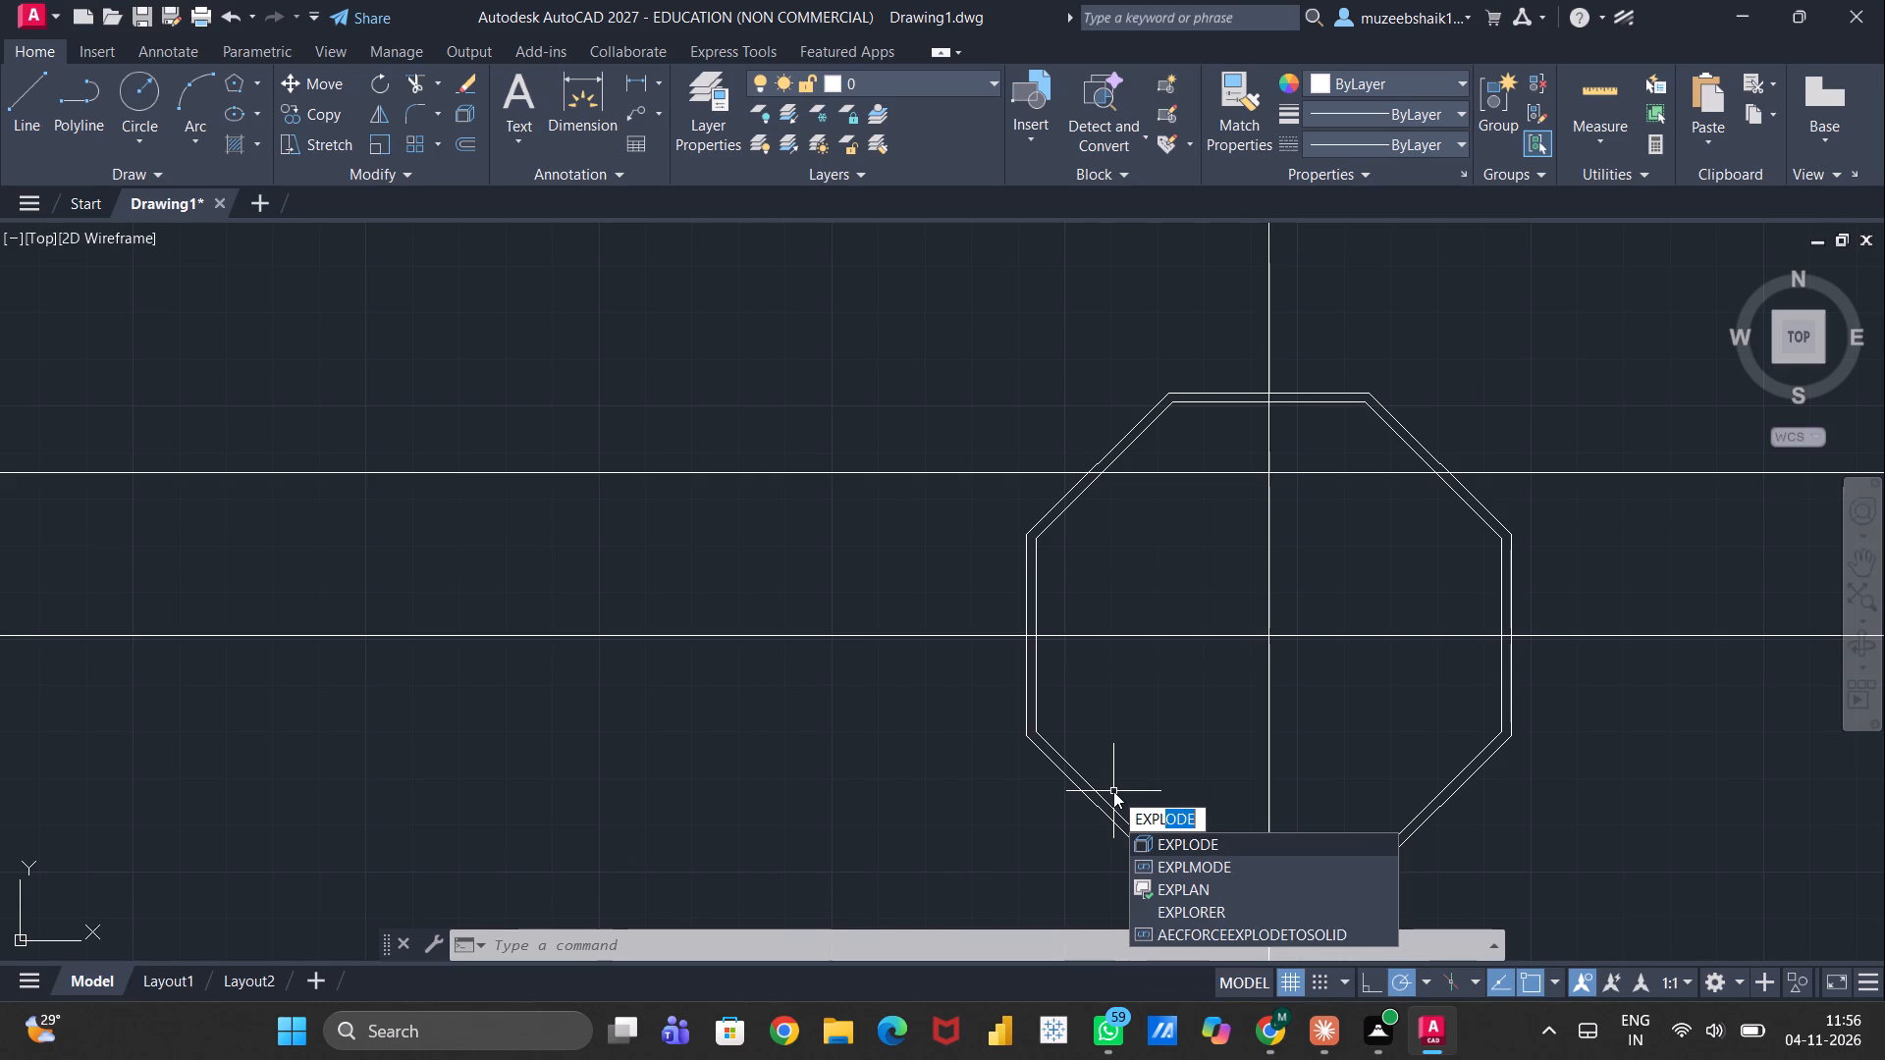
key(Return)
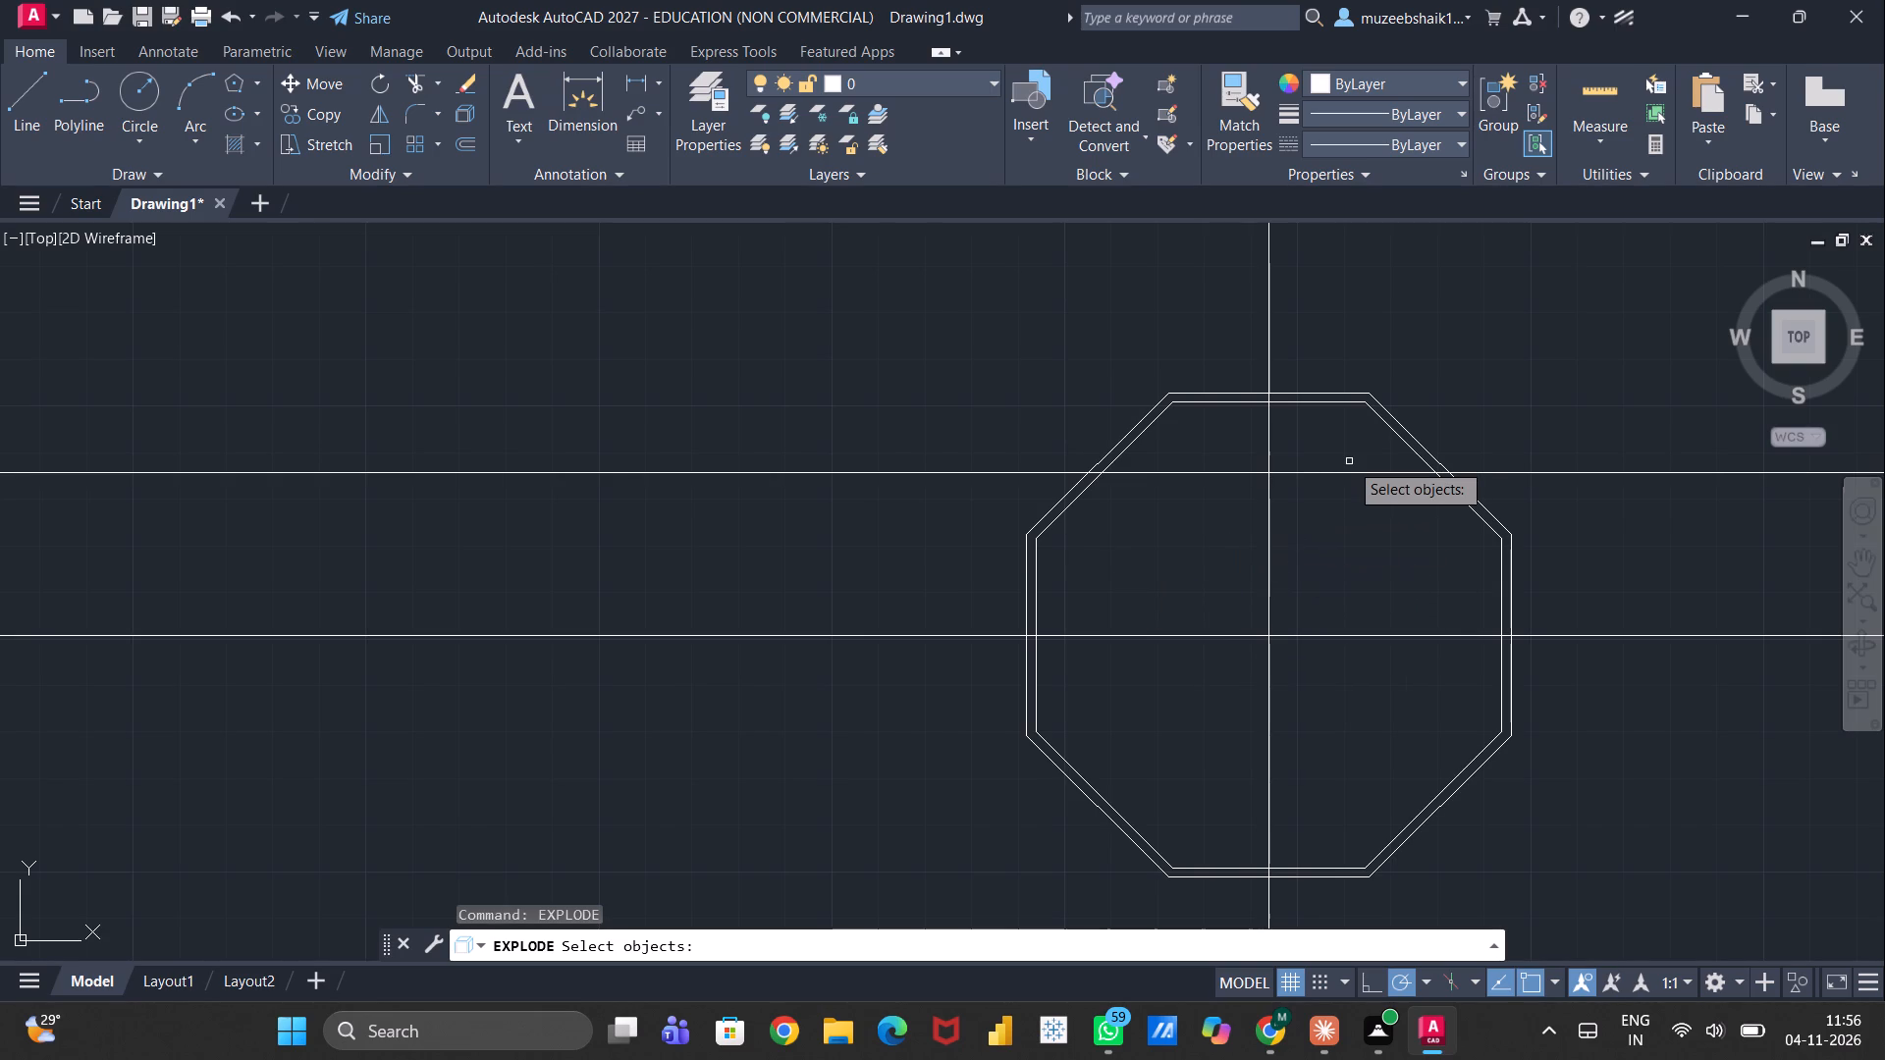
click(1036, 557)
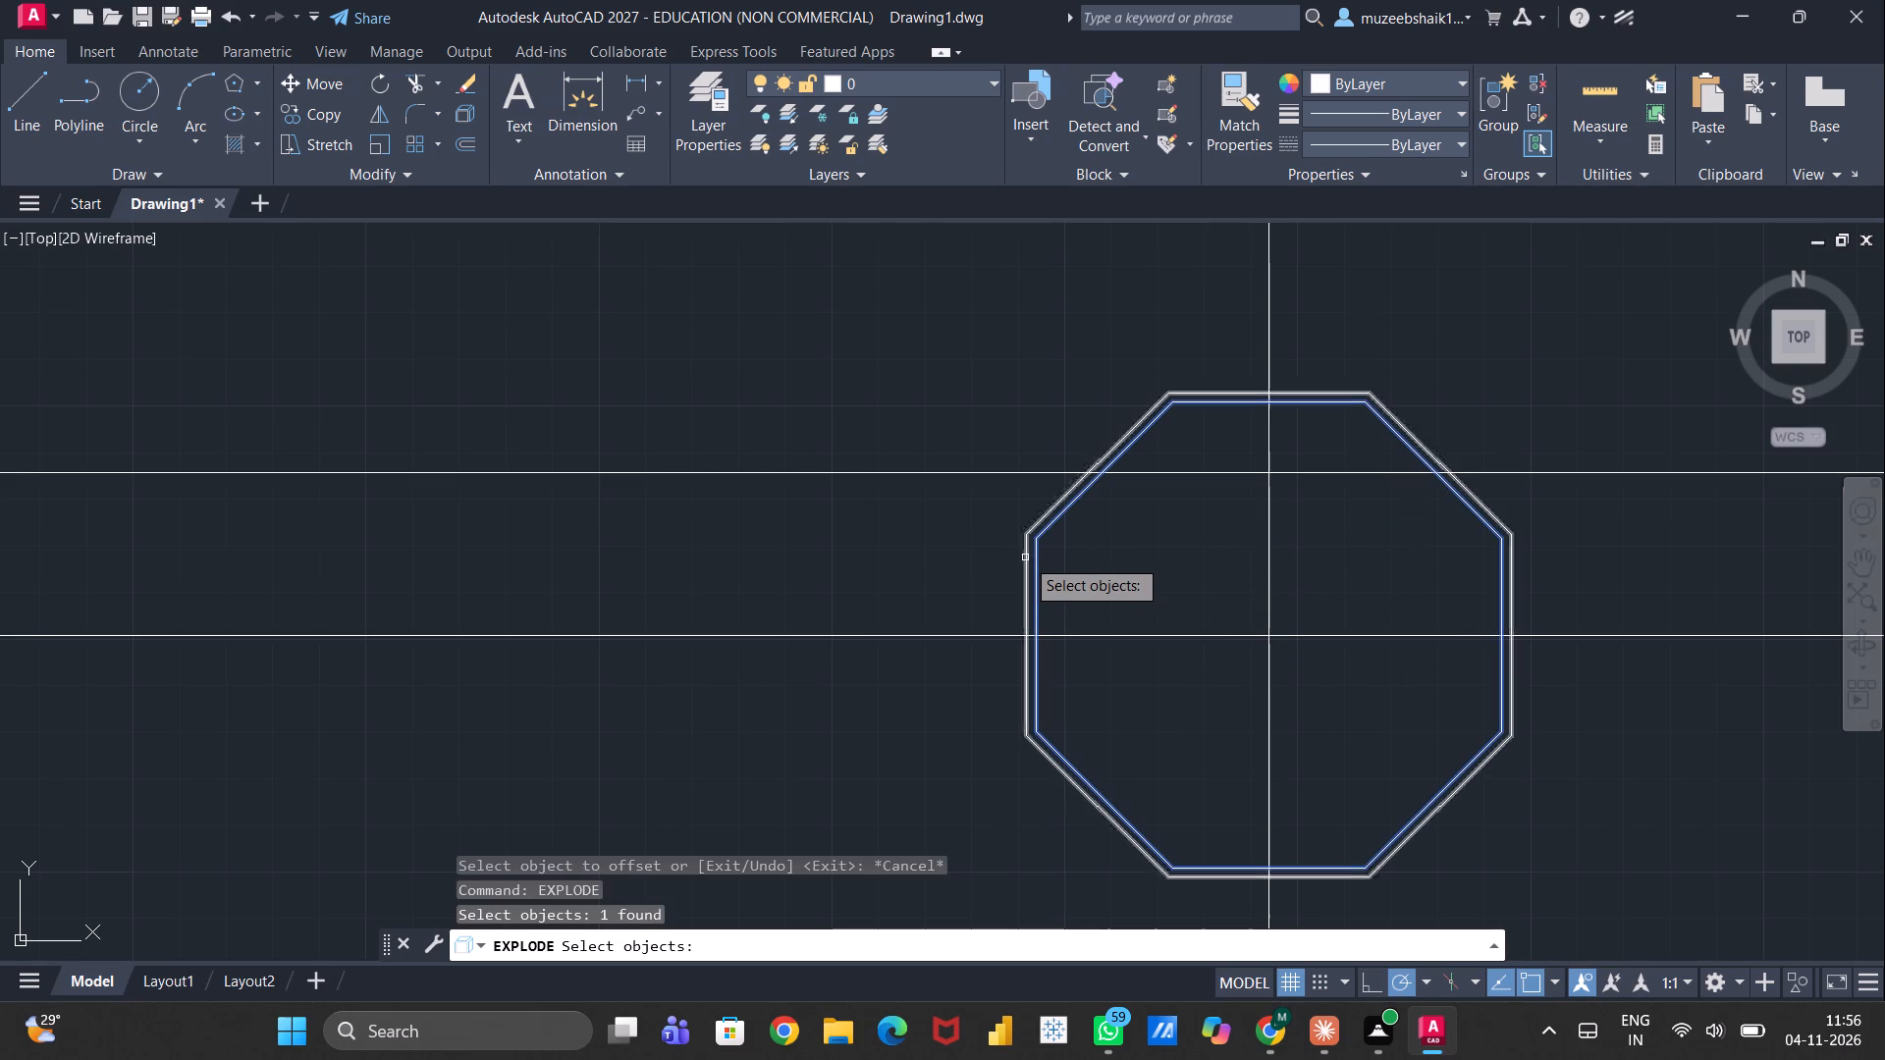
click(1025, 557)
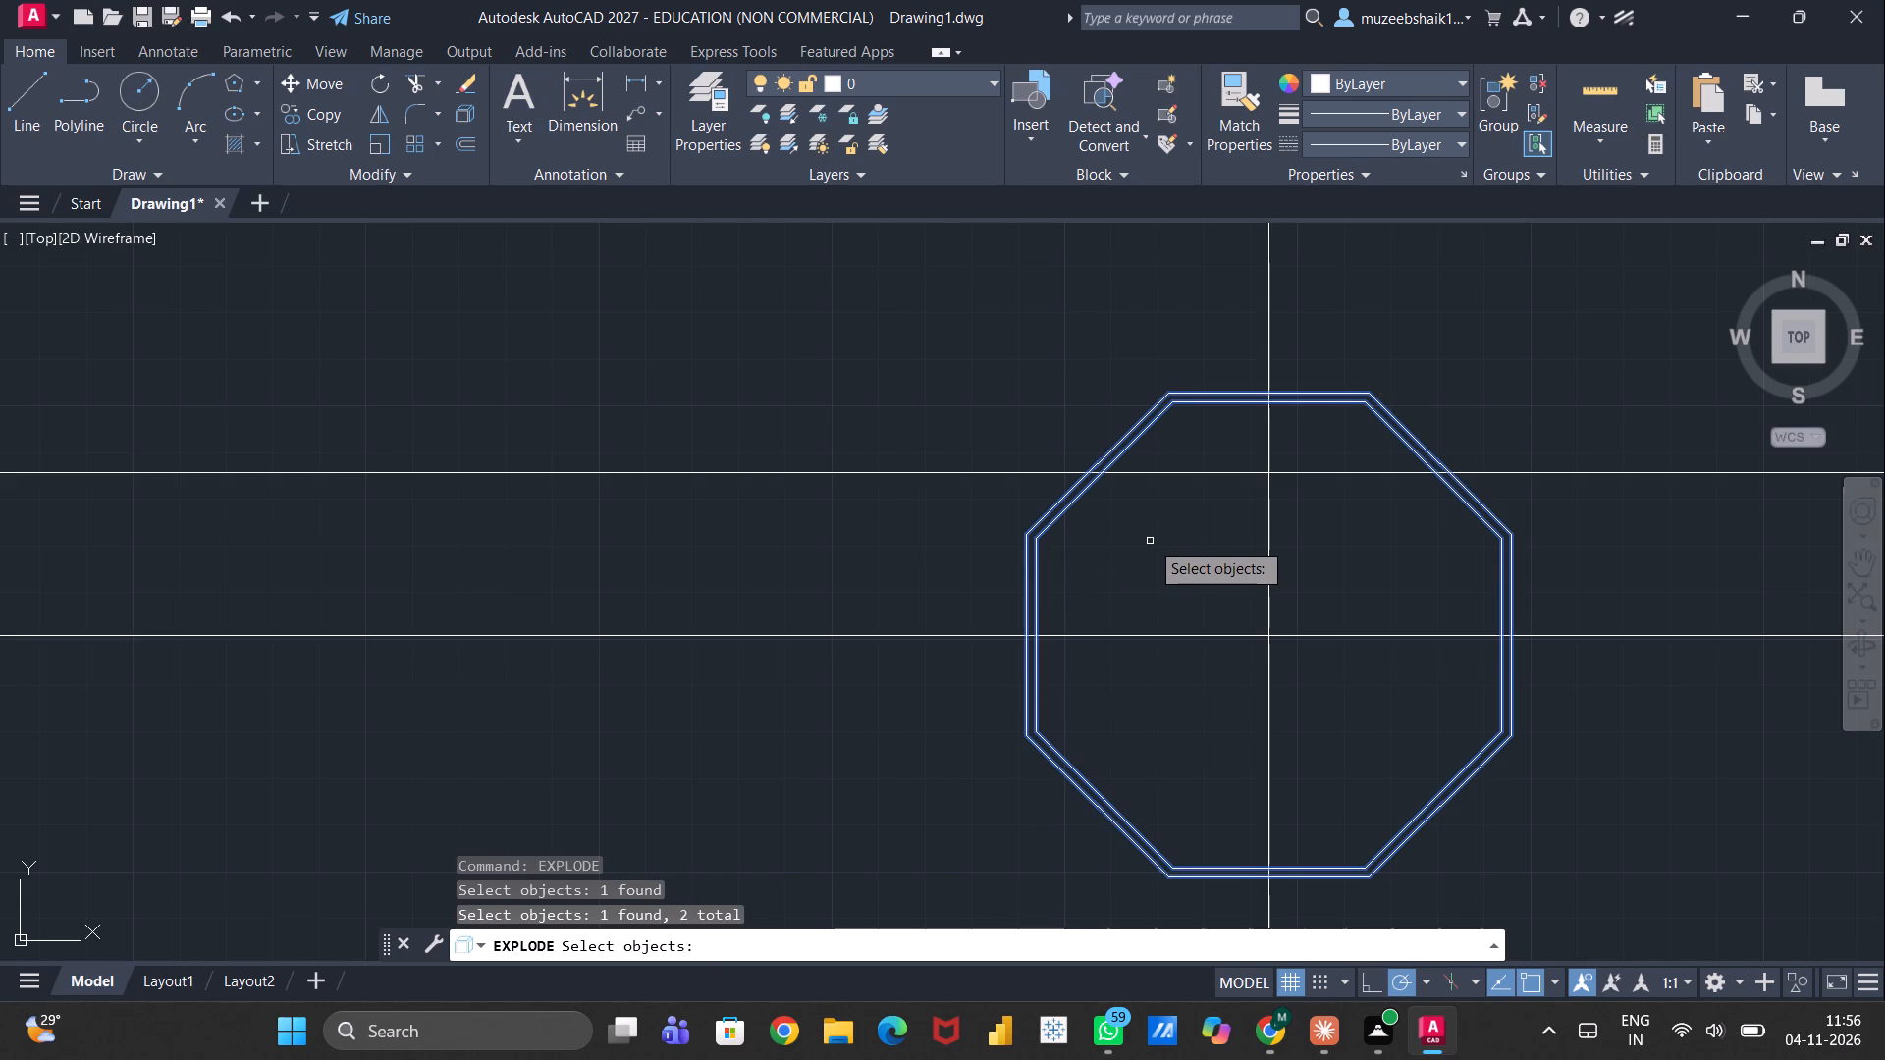
key(Return)
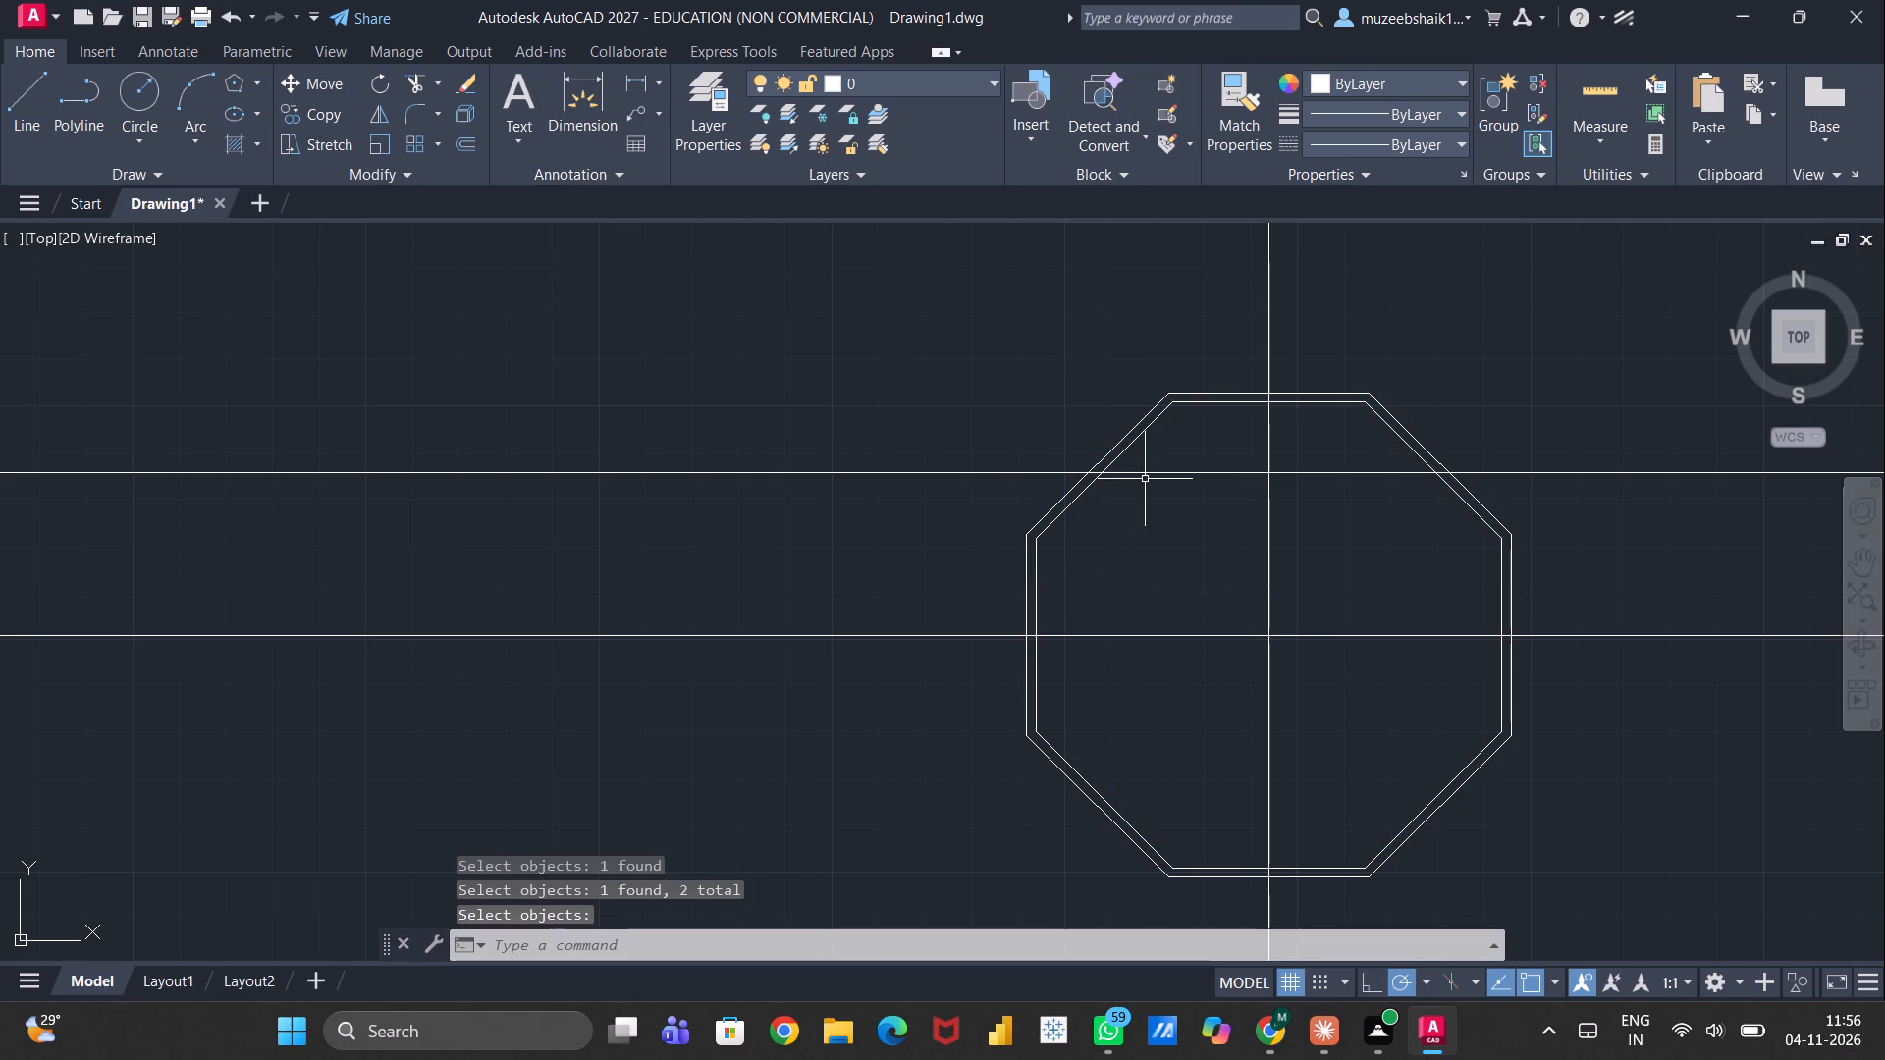
Delete the upper-left, top and upper-right sides of both the inner and outer octagons.
click(1122, 434)
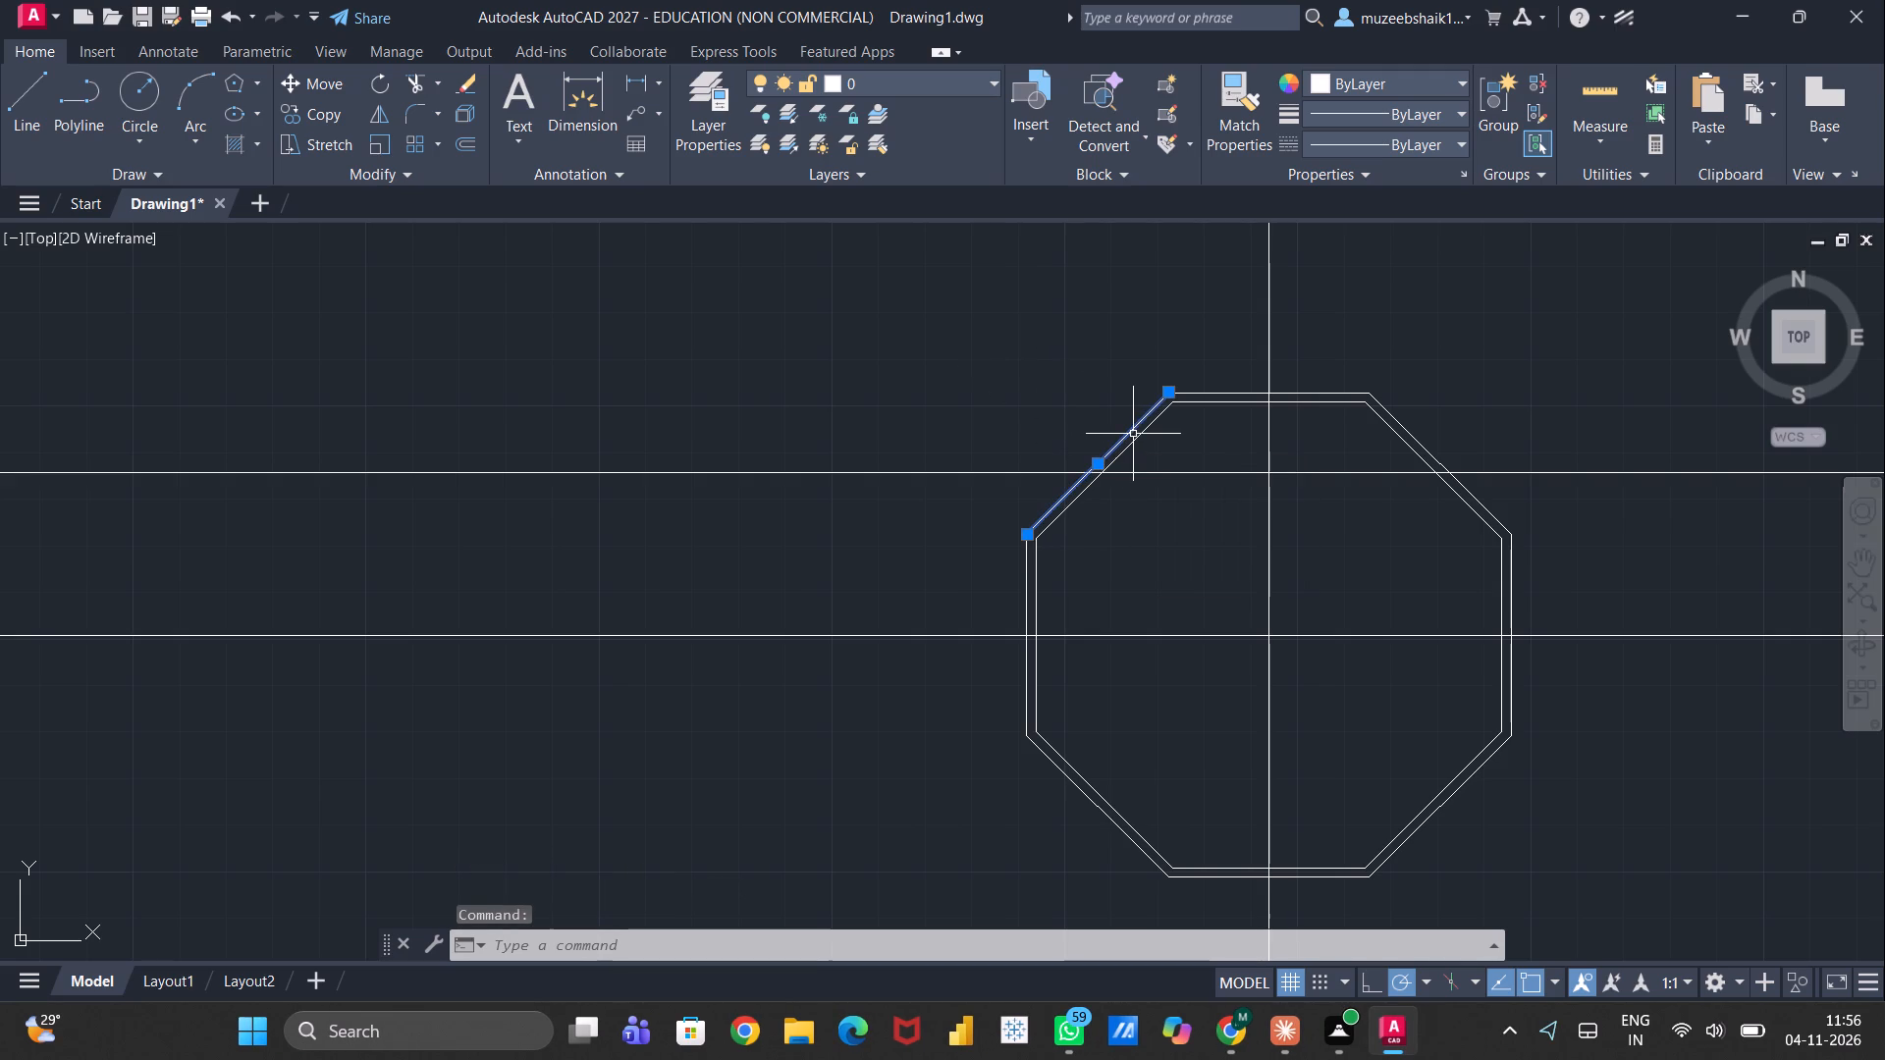
click(1134, 440)
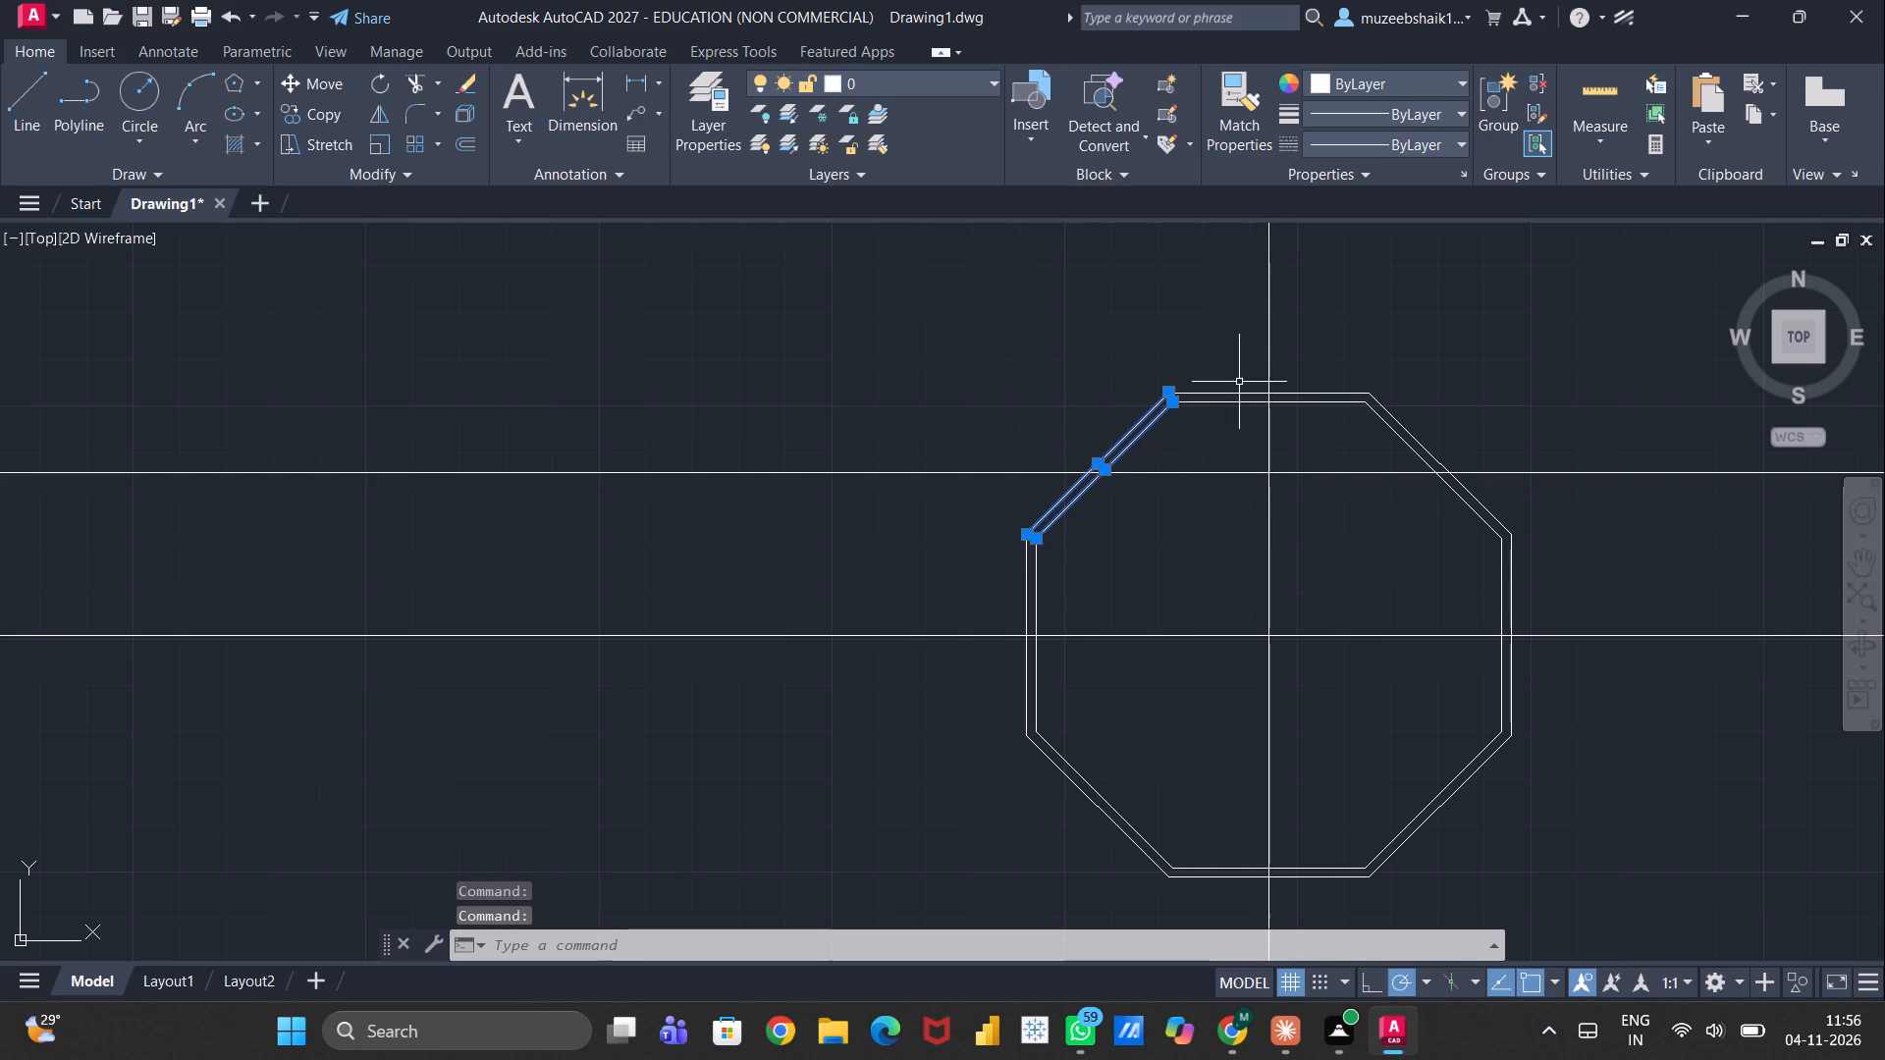
click(1219, 394)
click(1217, 407)
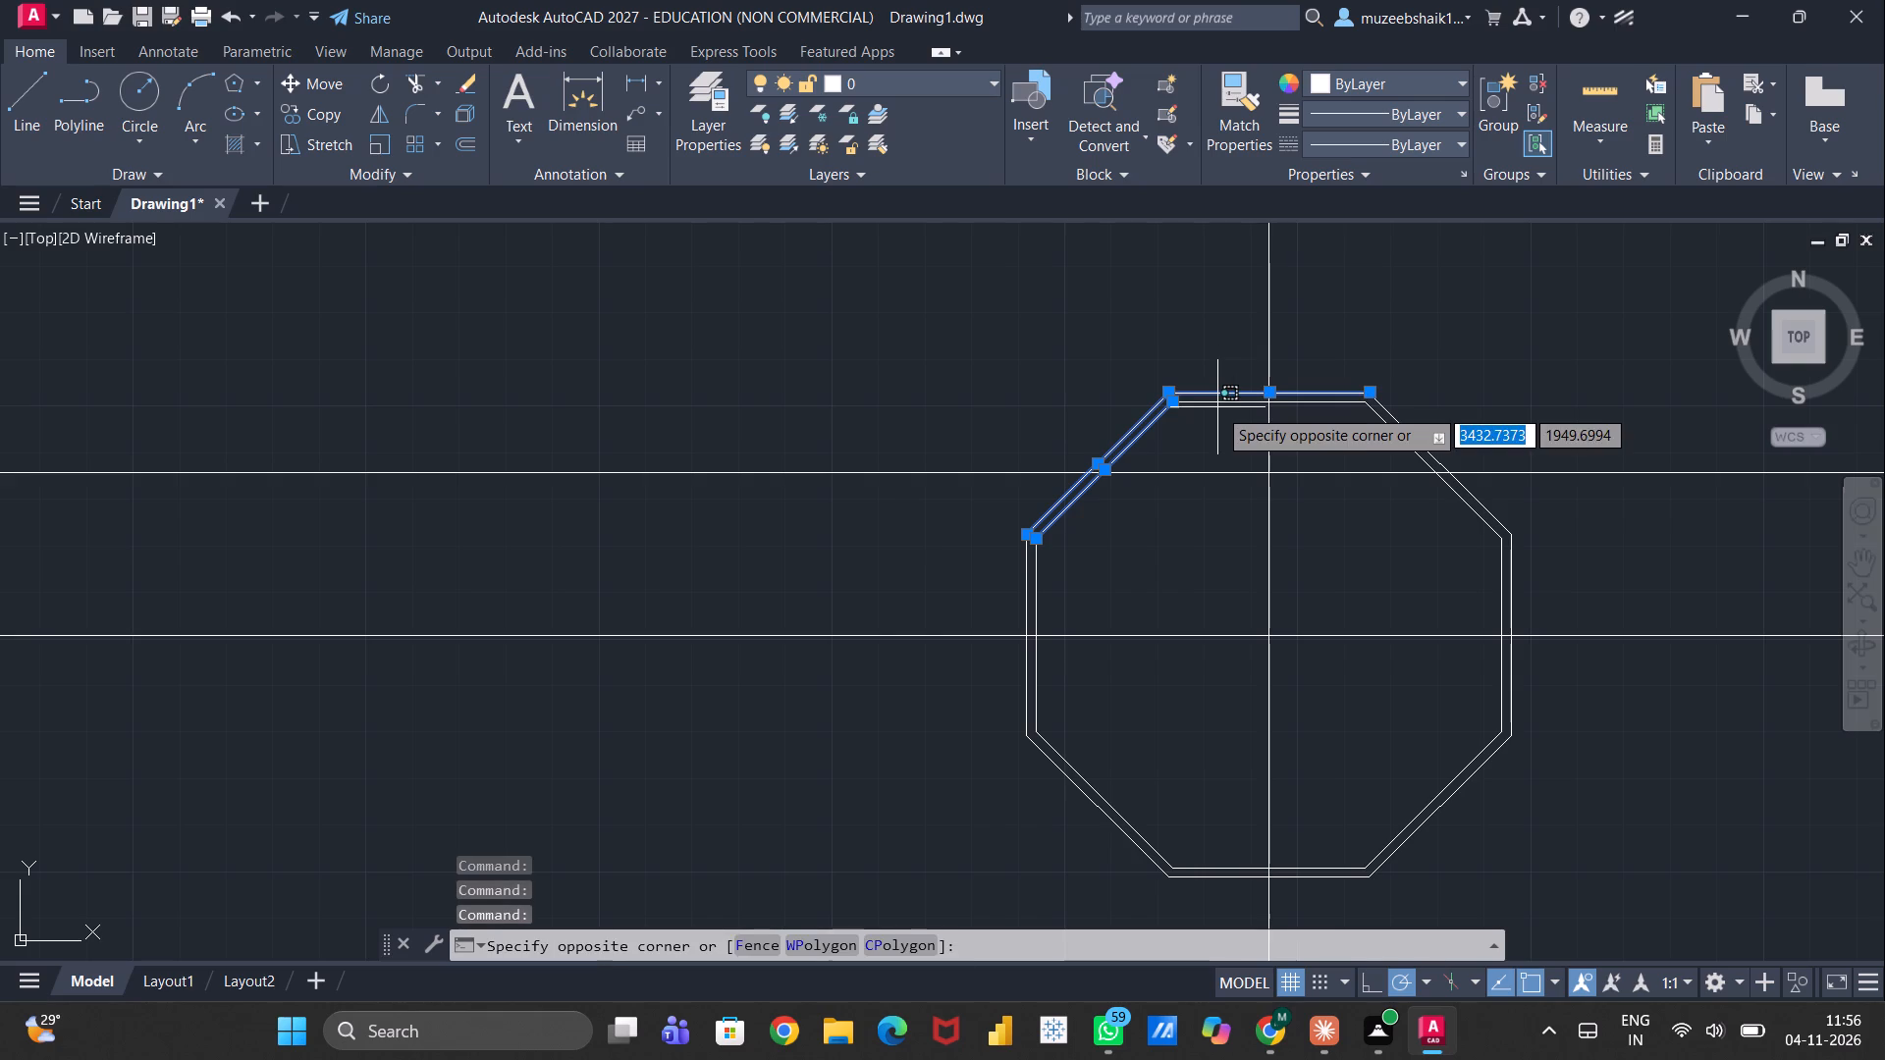
click(1215, 400)
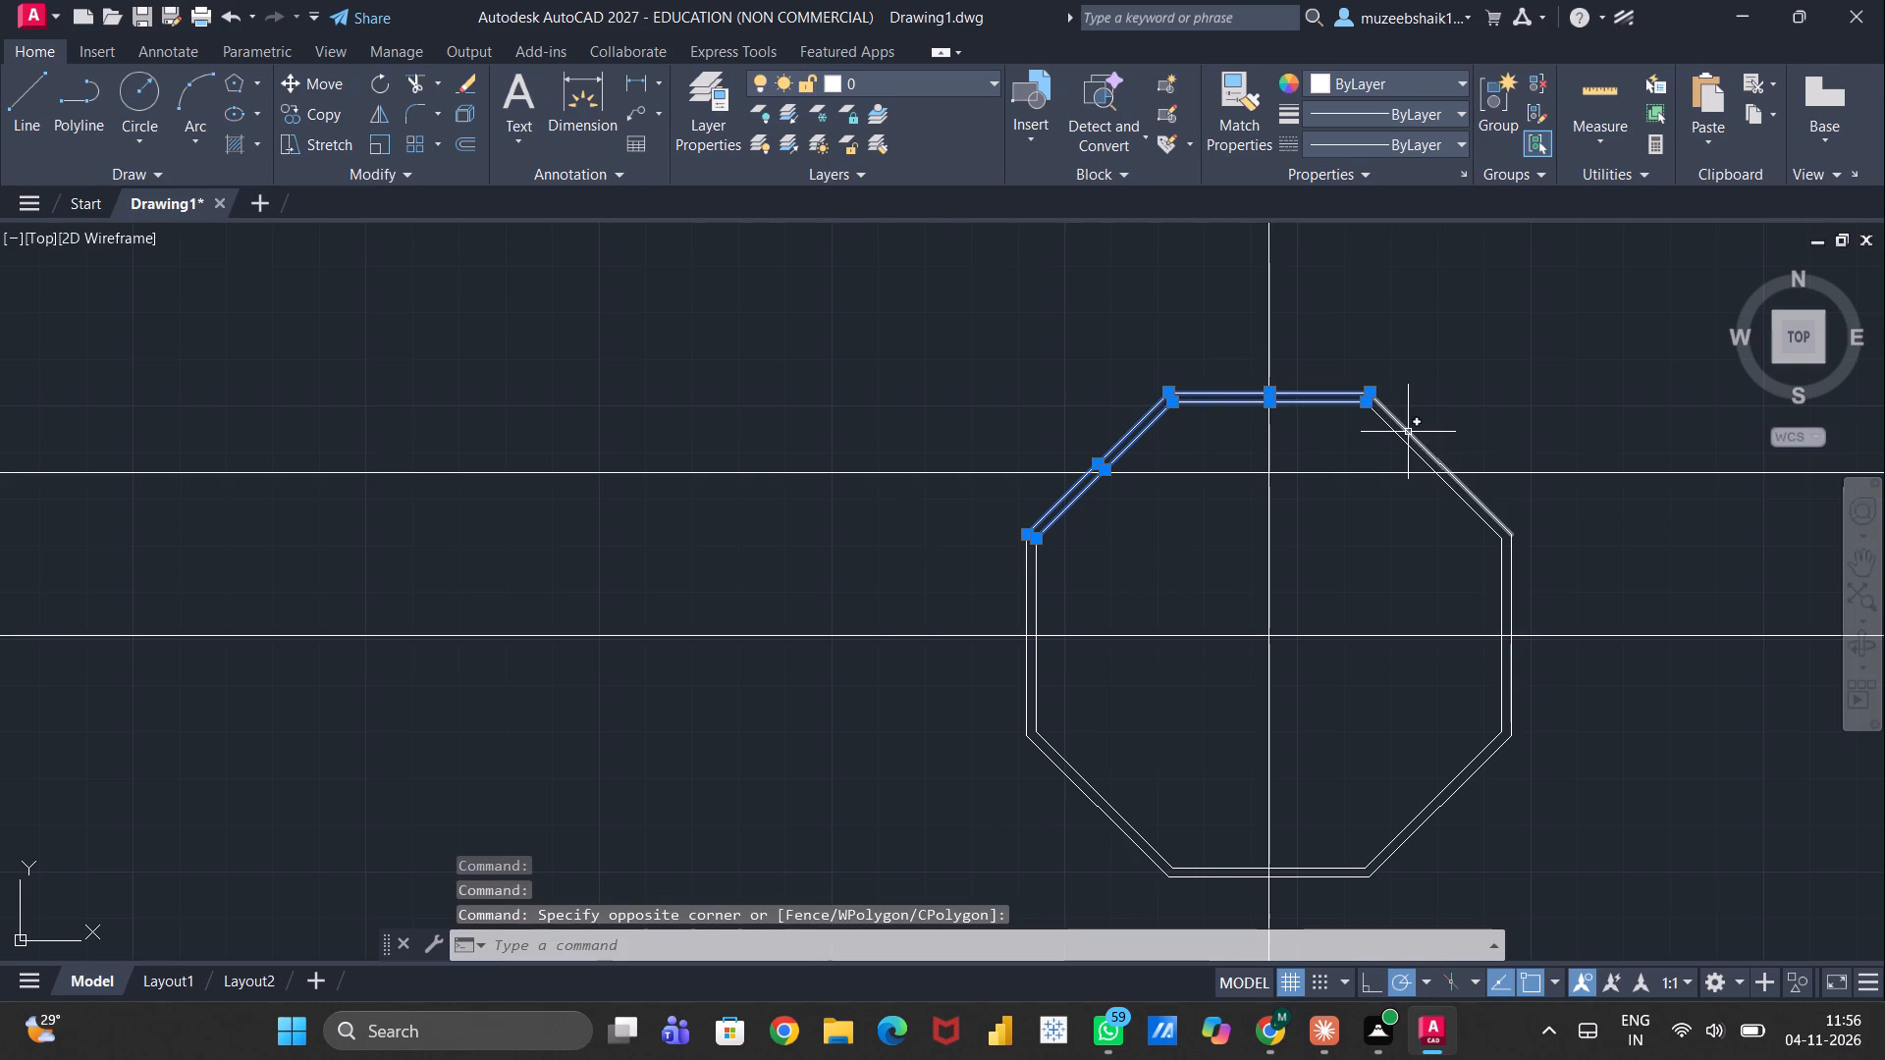
click(1406, 432)
click(1395, 434)
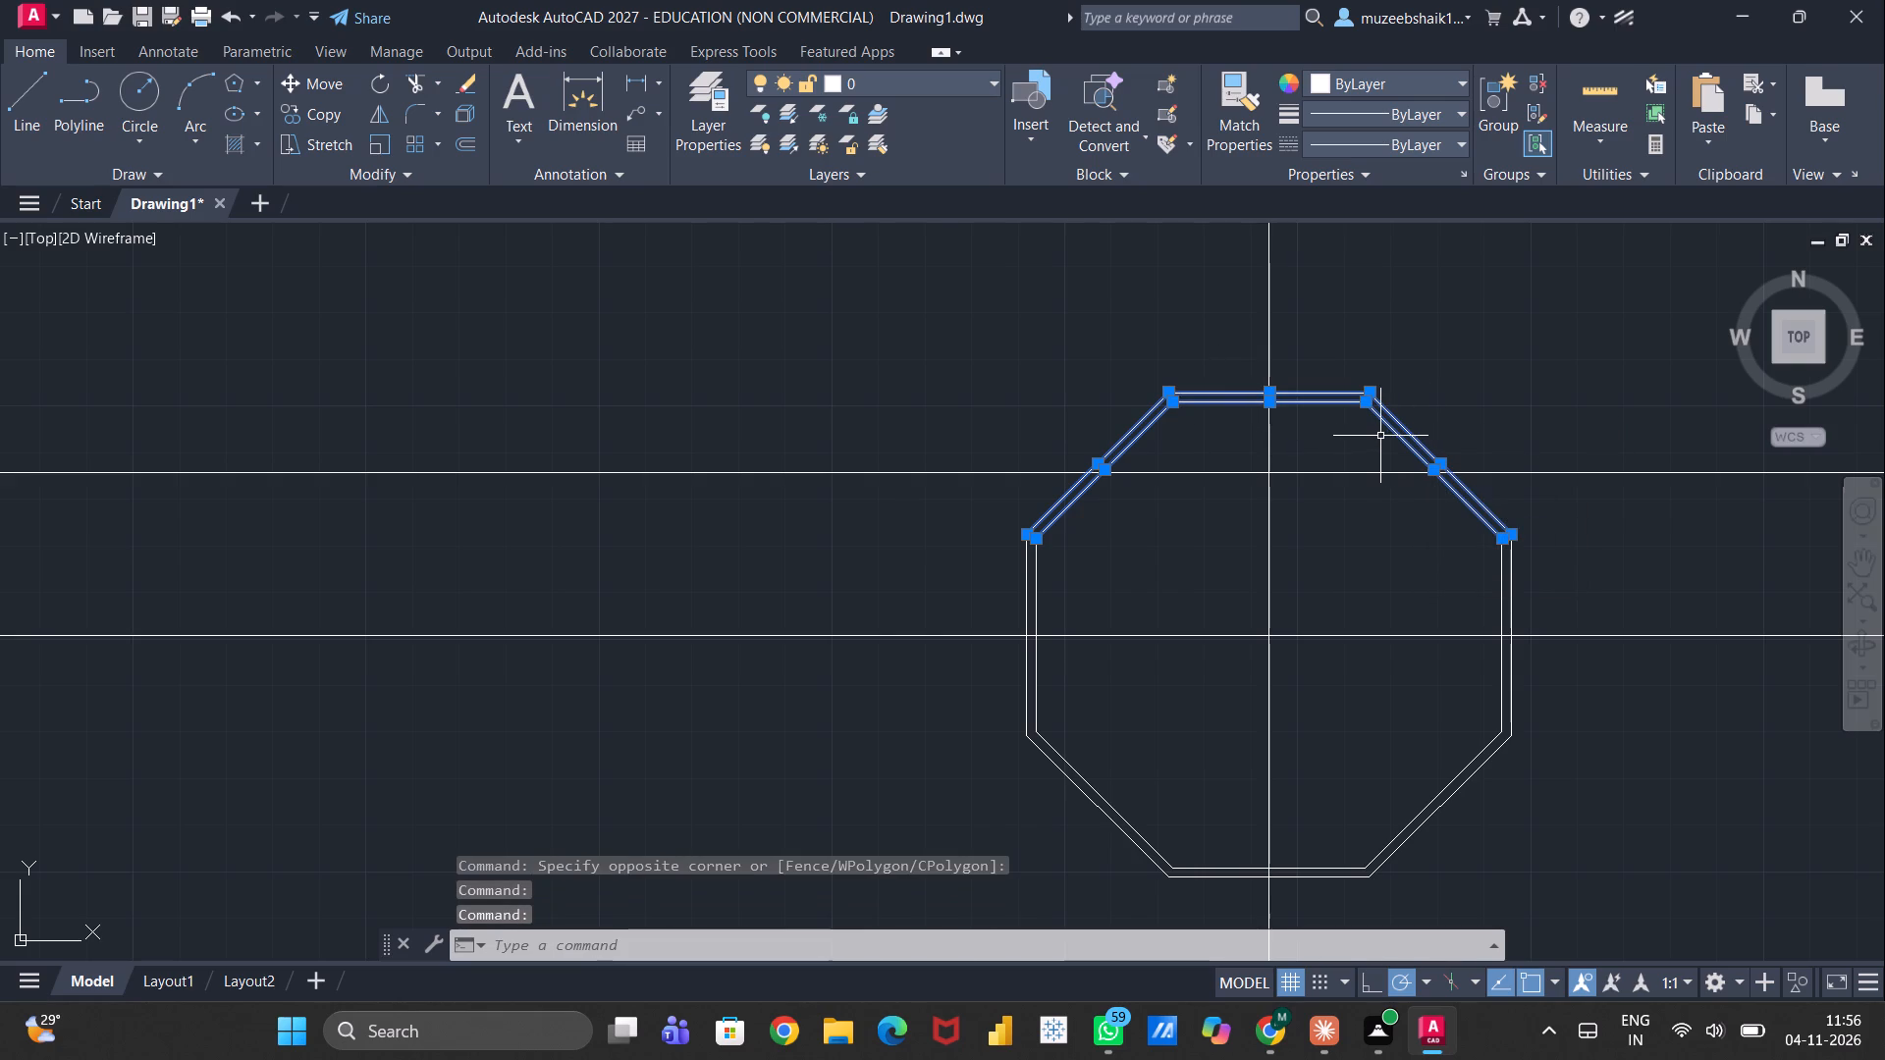
key(Delete)
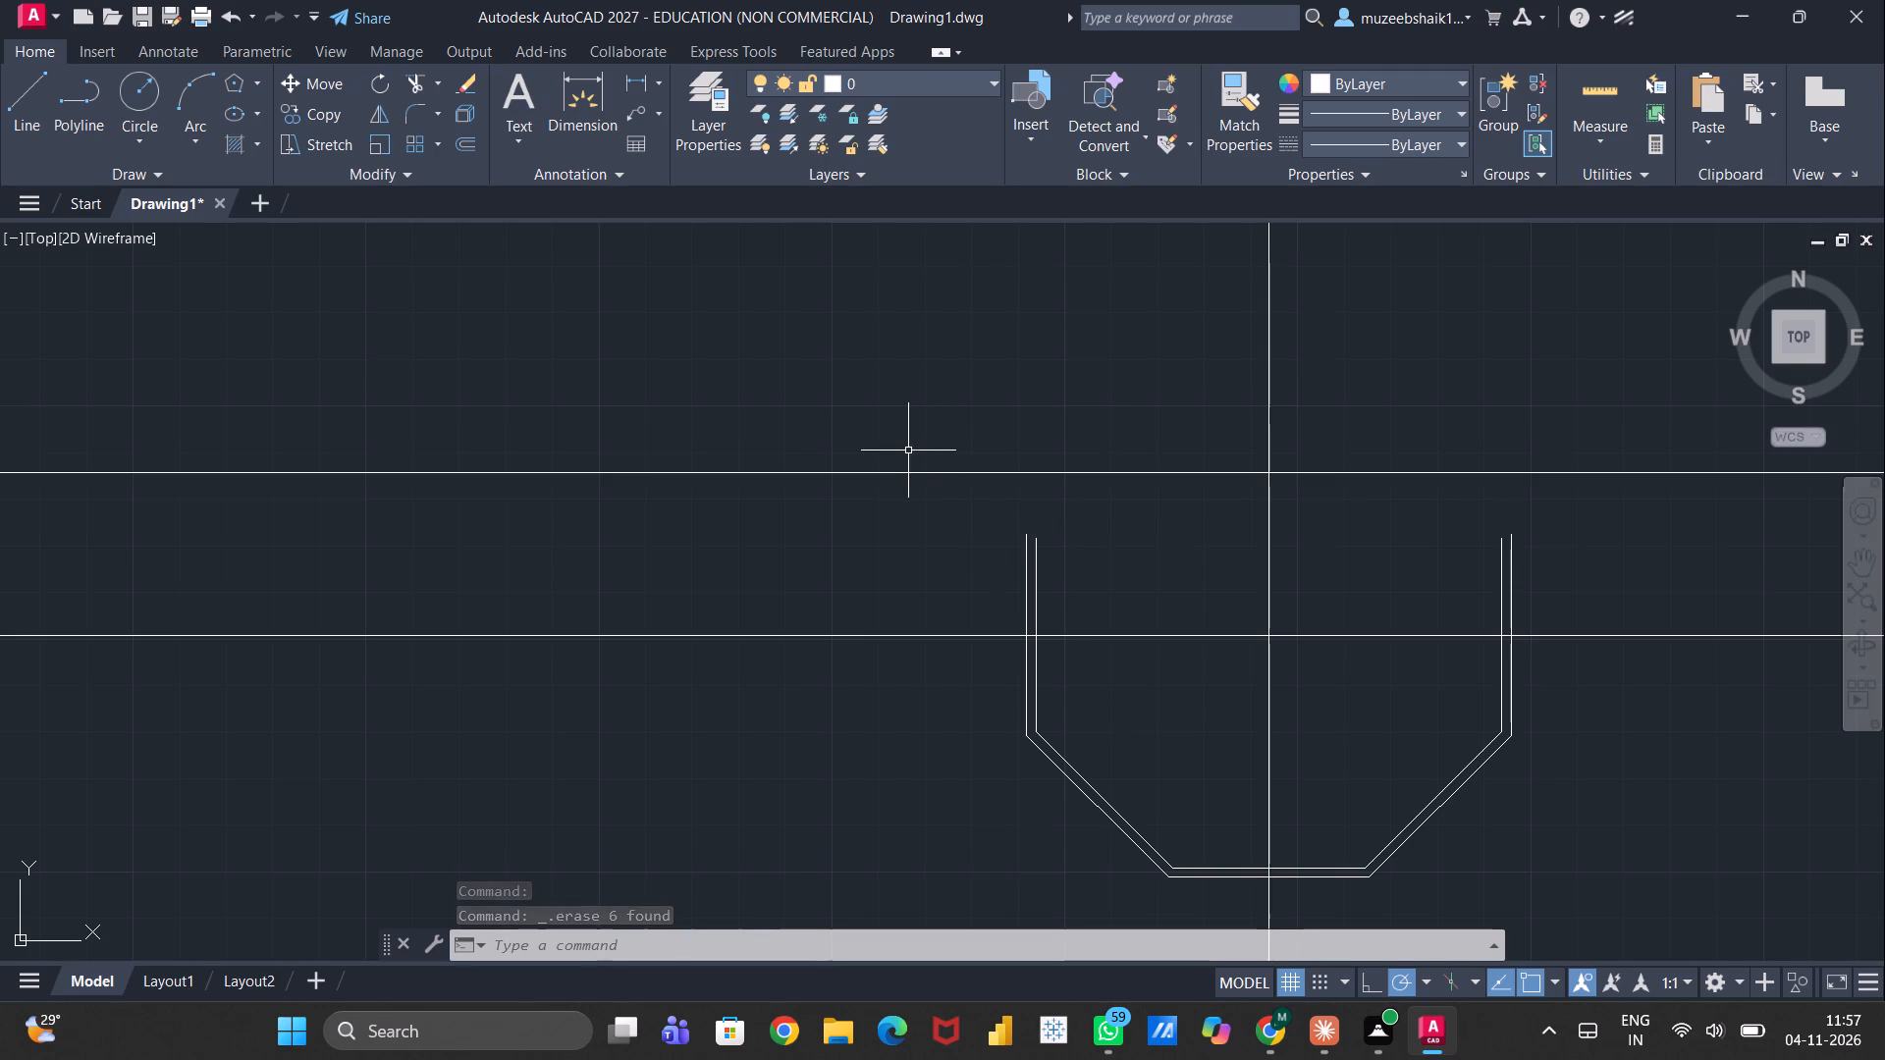
Extend the inner and outer vertical sides of the octagon profile, on both flanks, up to the upper horizontal line.
text(ex)
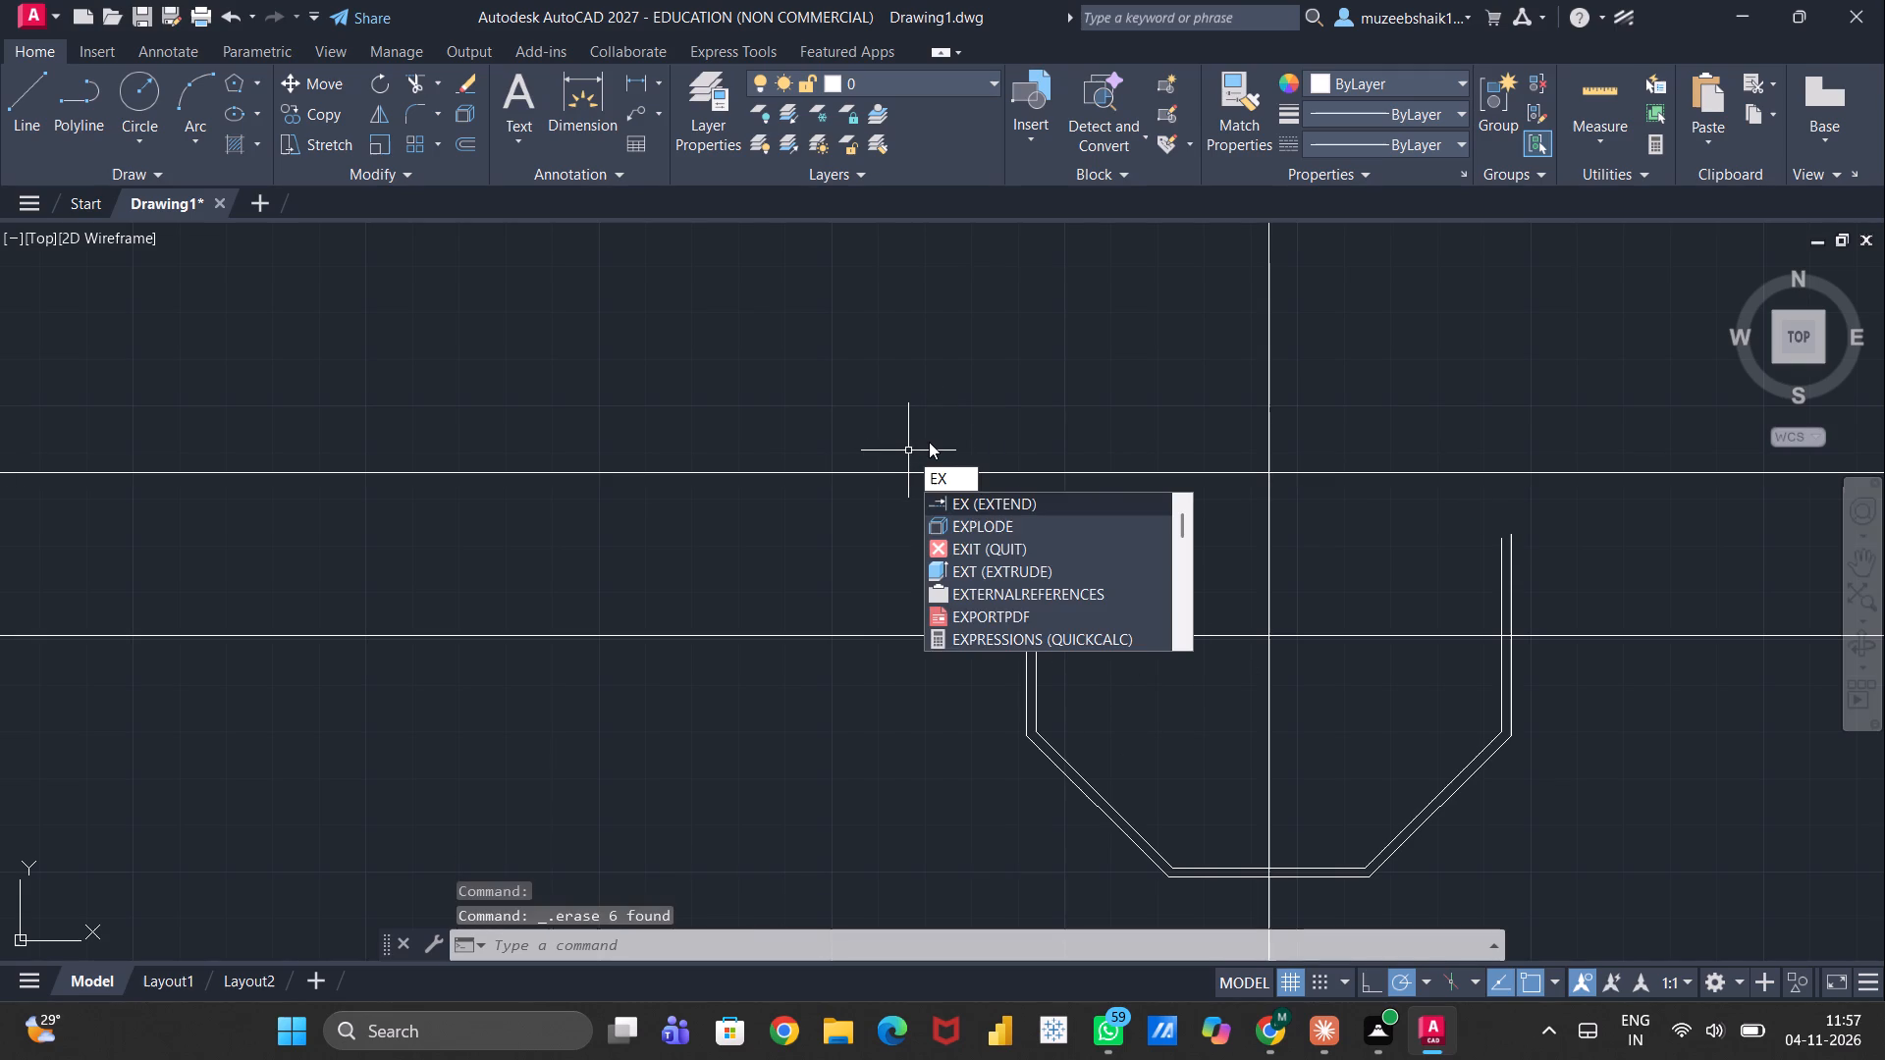
key(Return)
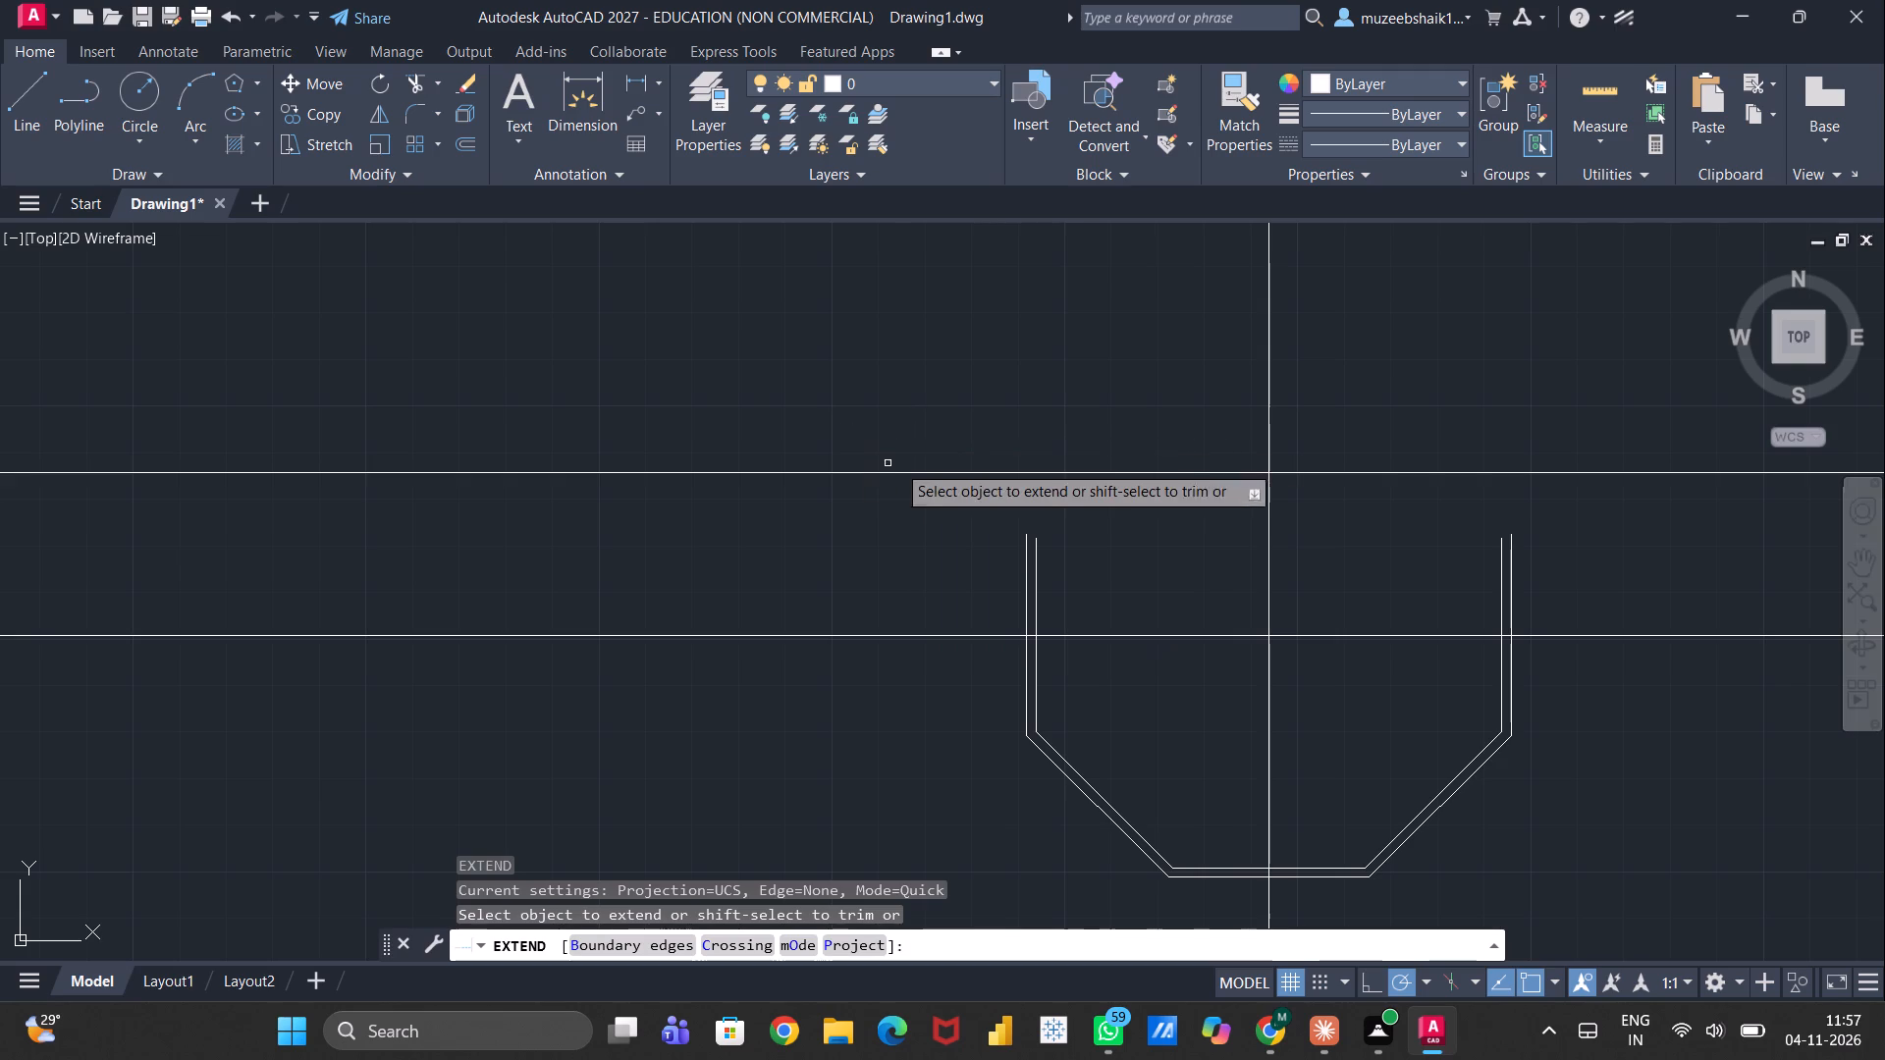
click(986, 474)
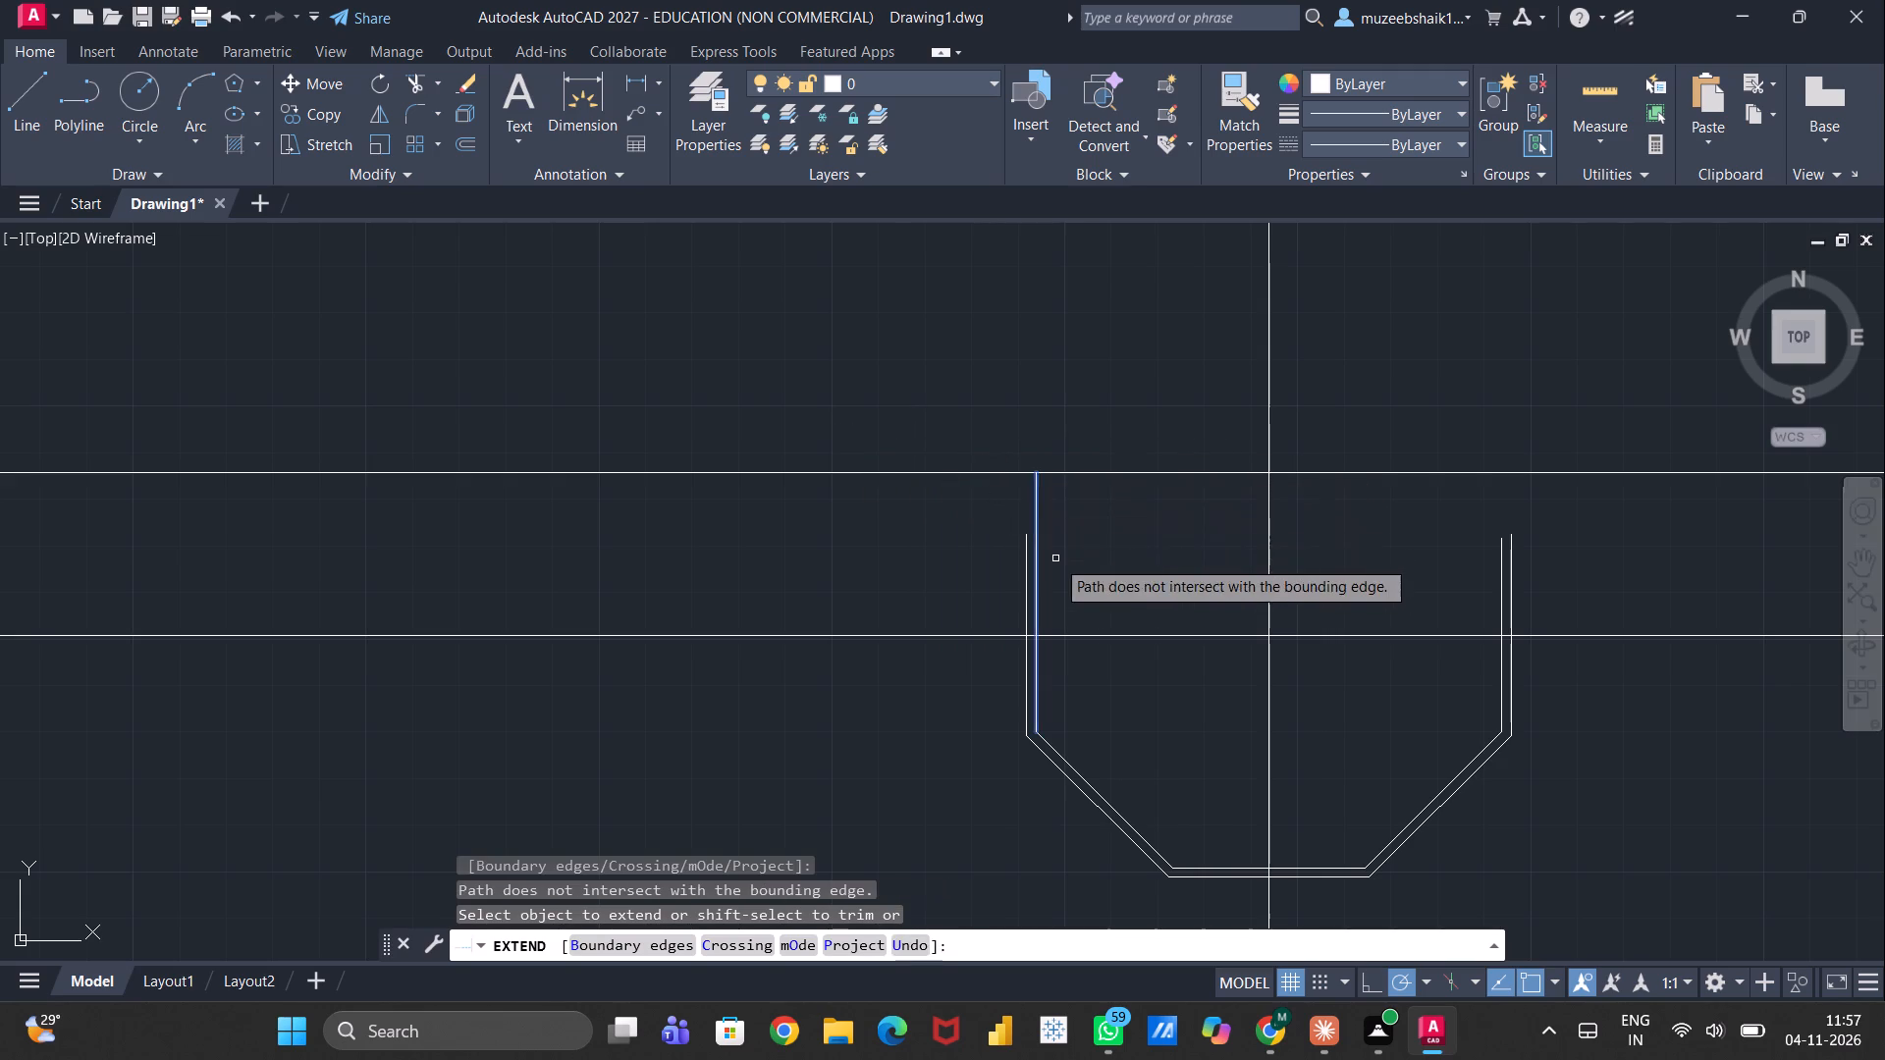
click(1039, 561)
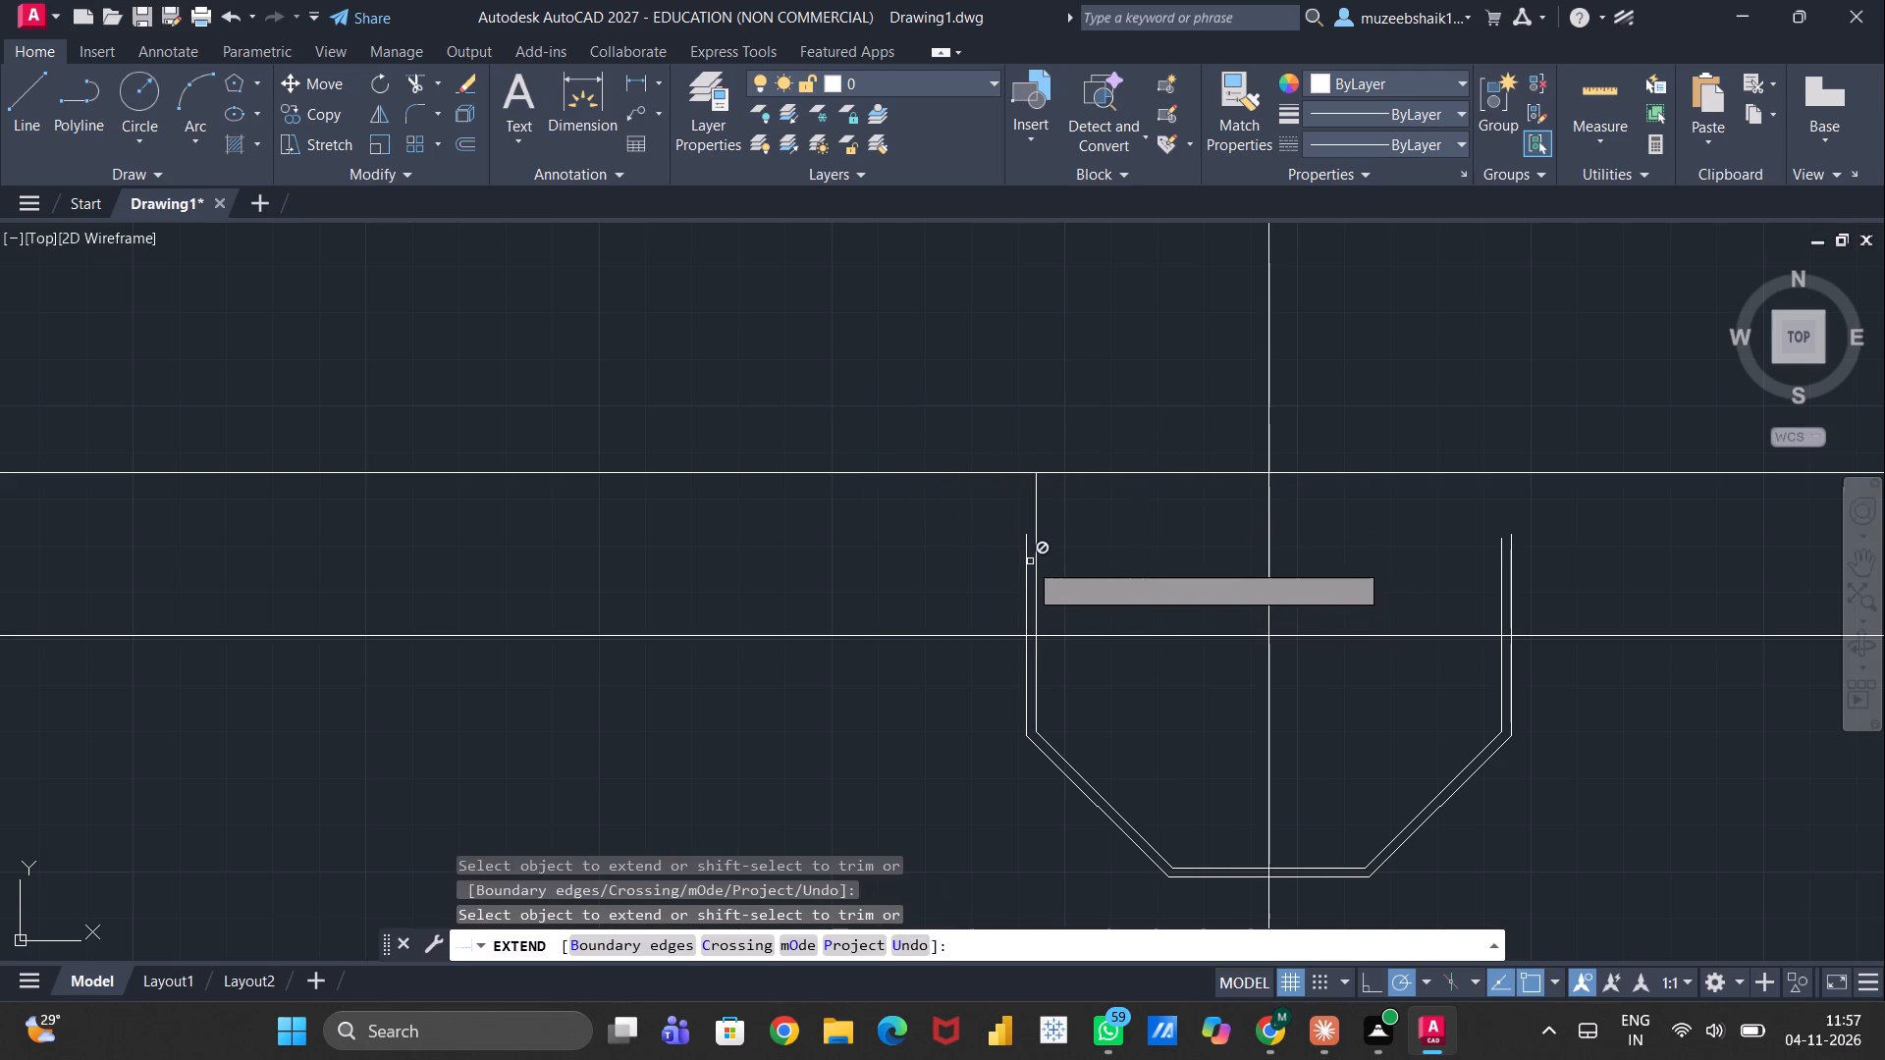
click(1026, 561)
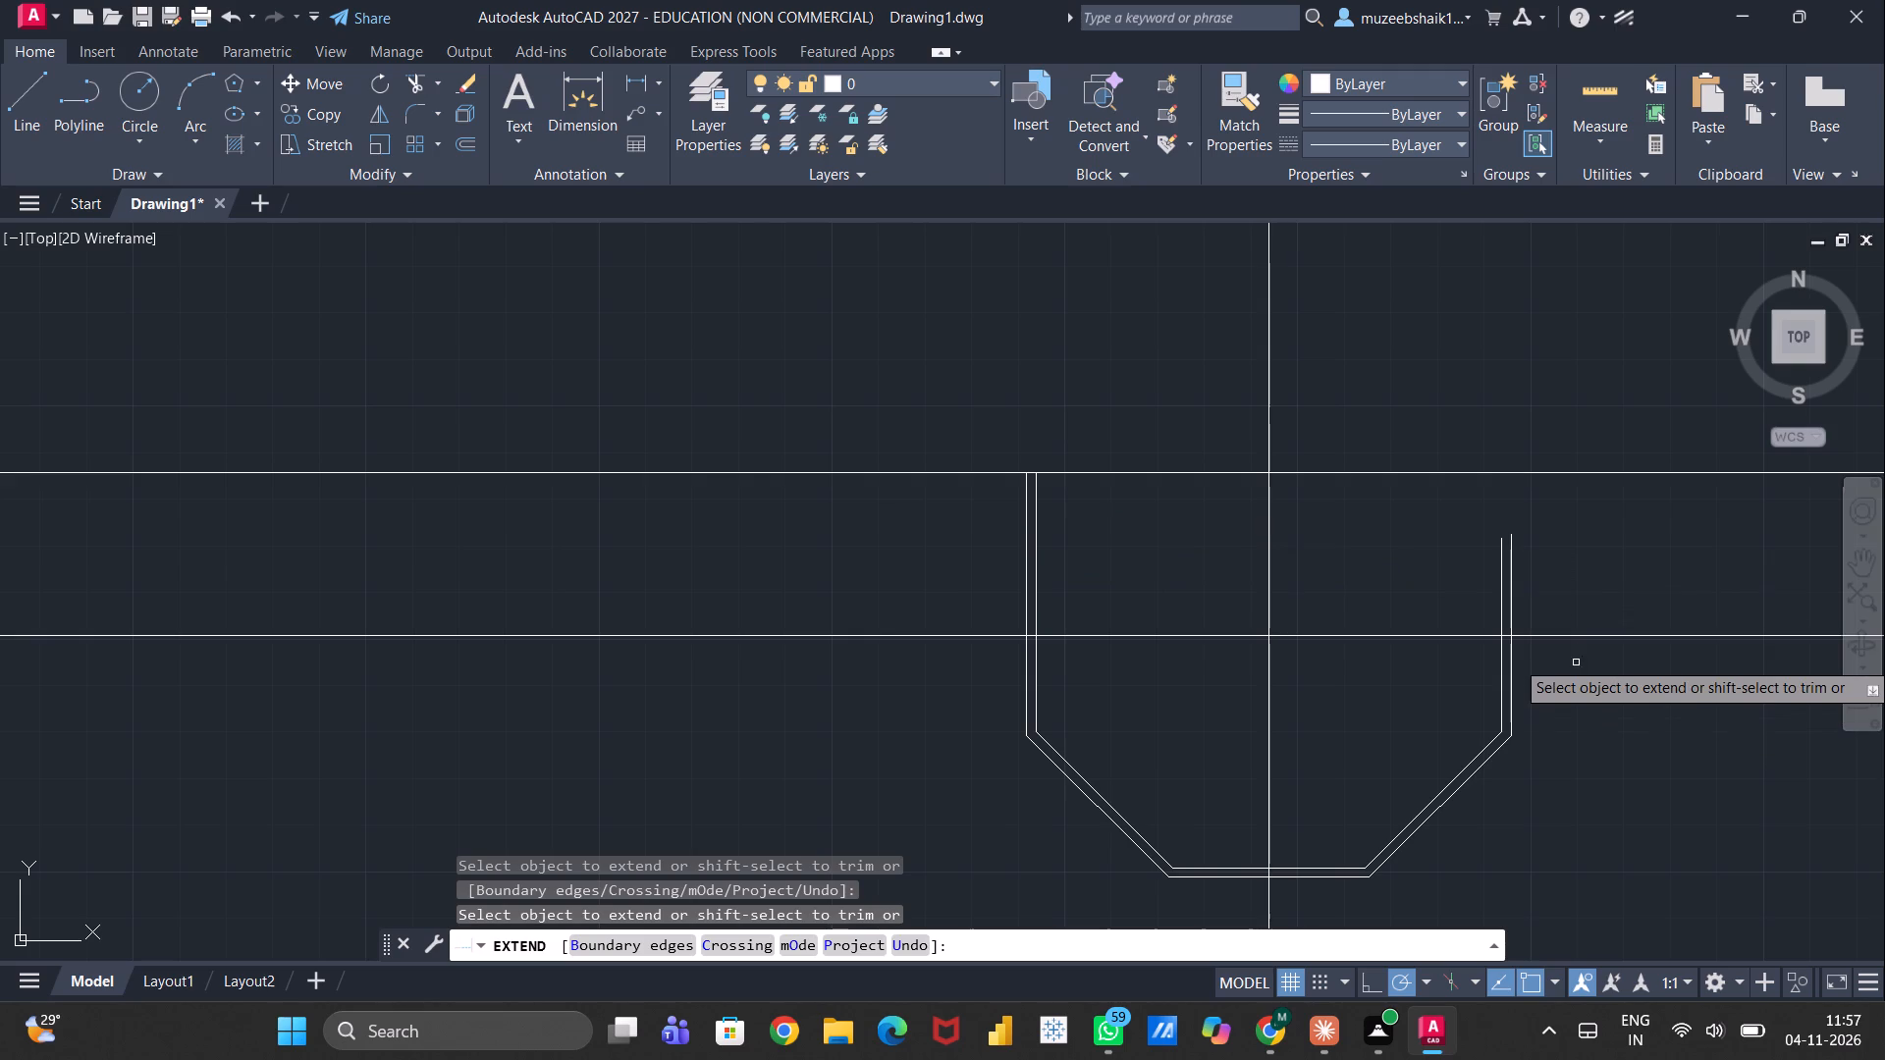
click(1508, 564)
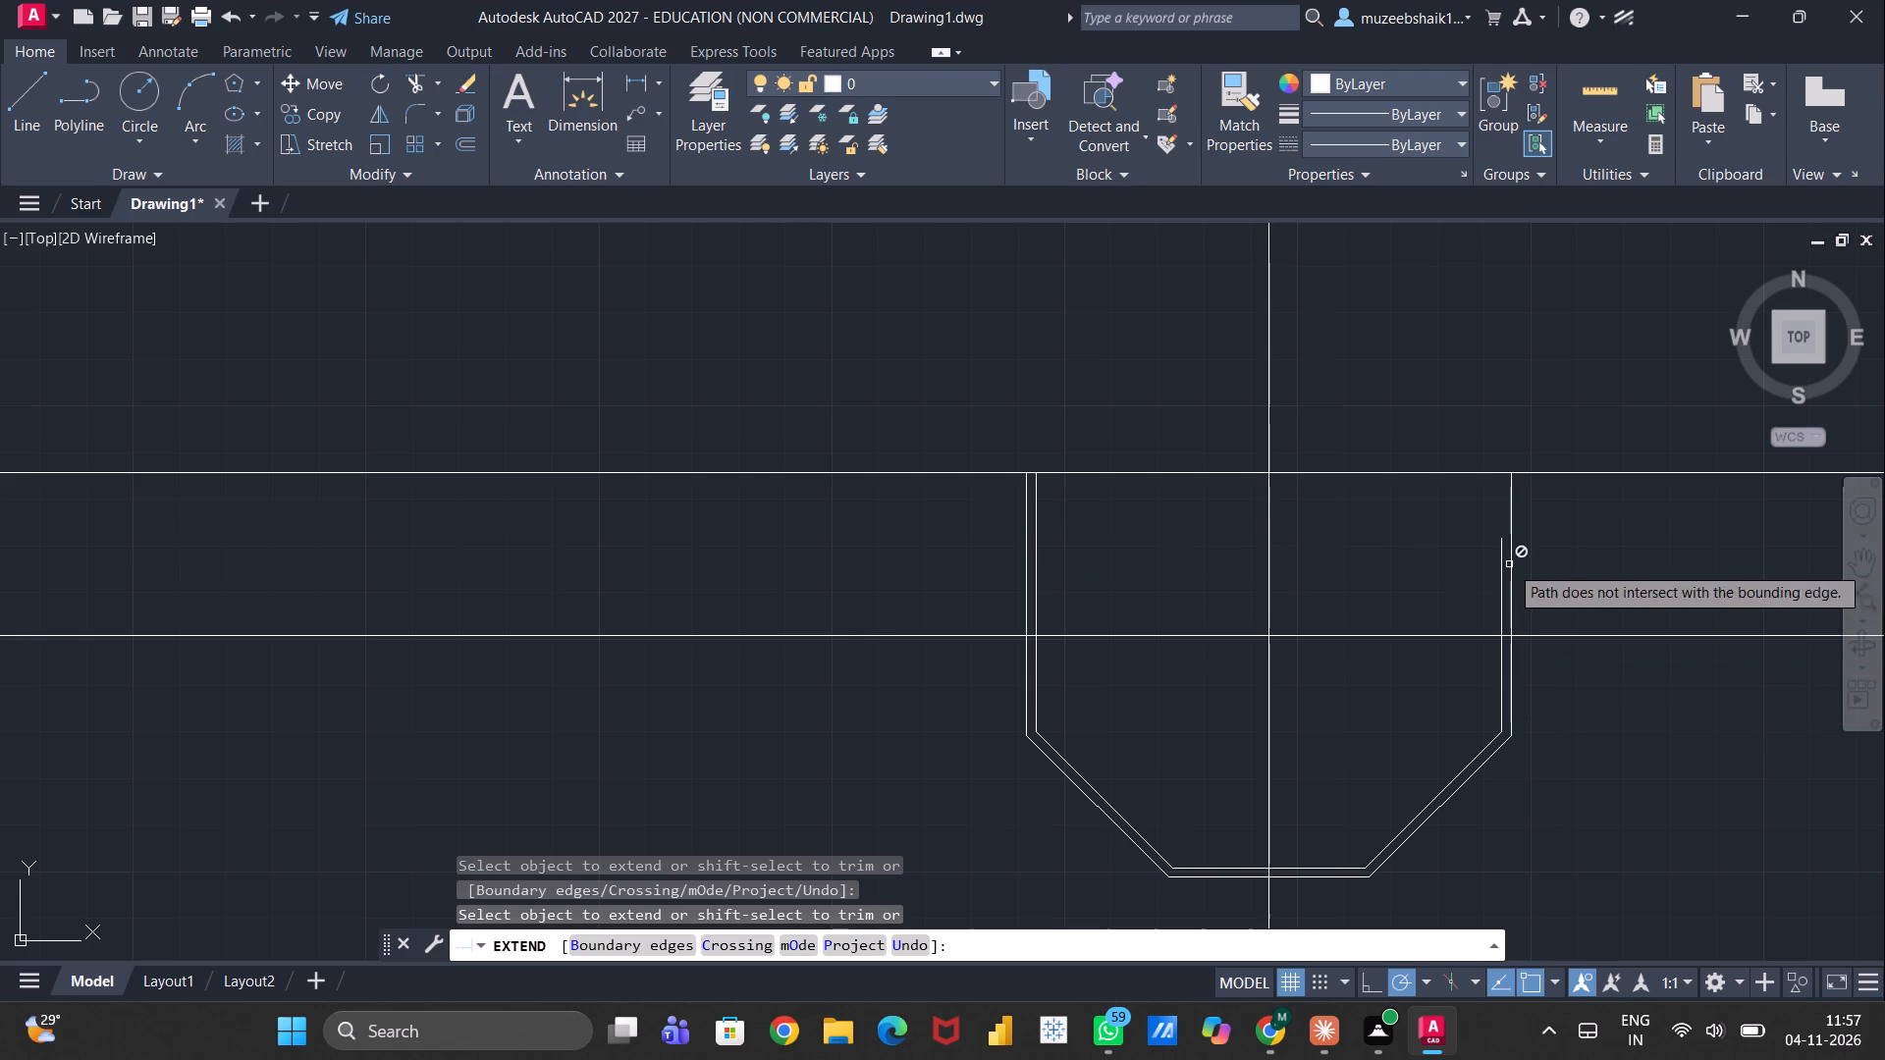
click(1502, 564)
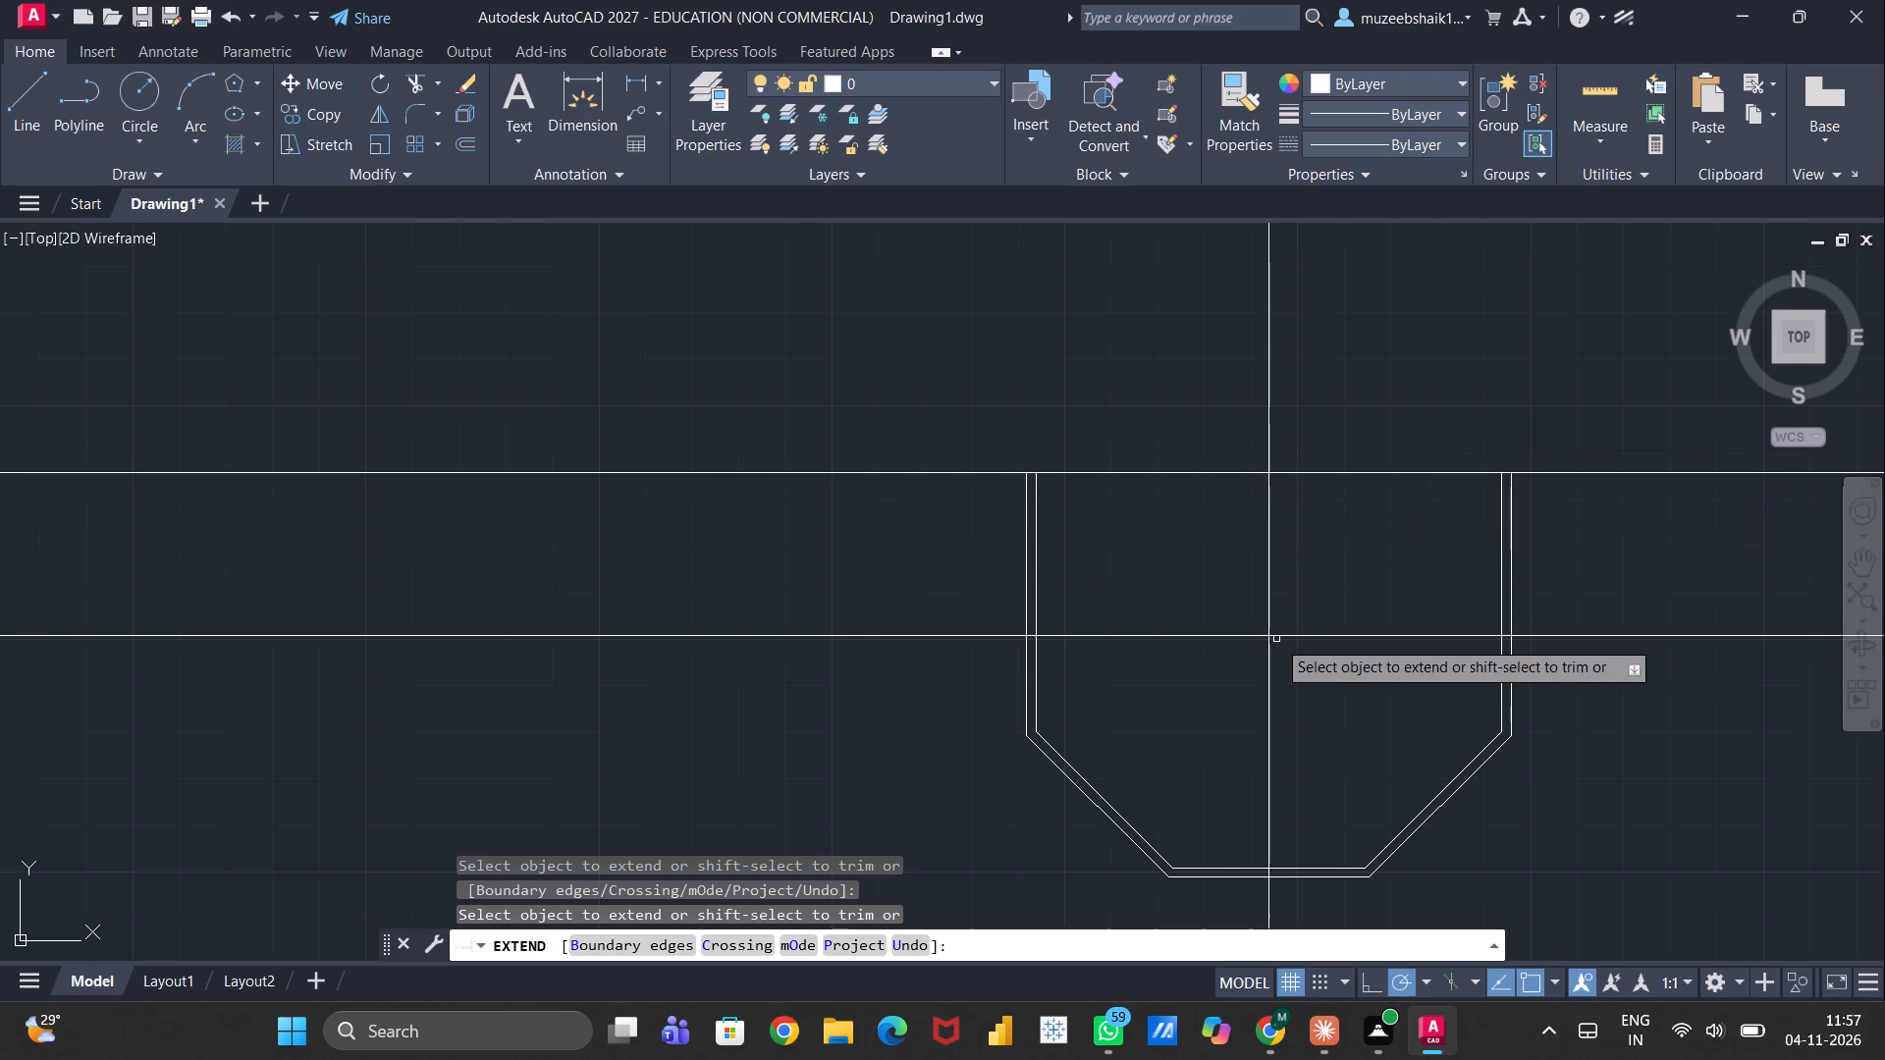
key(Escape)
Offset the vertical centre line to the right by 155/2 units.
scroll(1380, 541, down, 1)
middle_drag(1385, 544, 1377, 547)
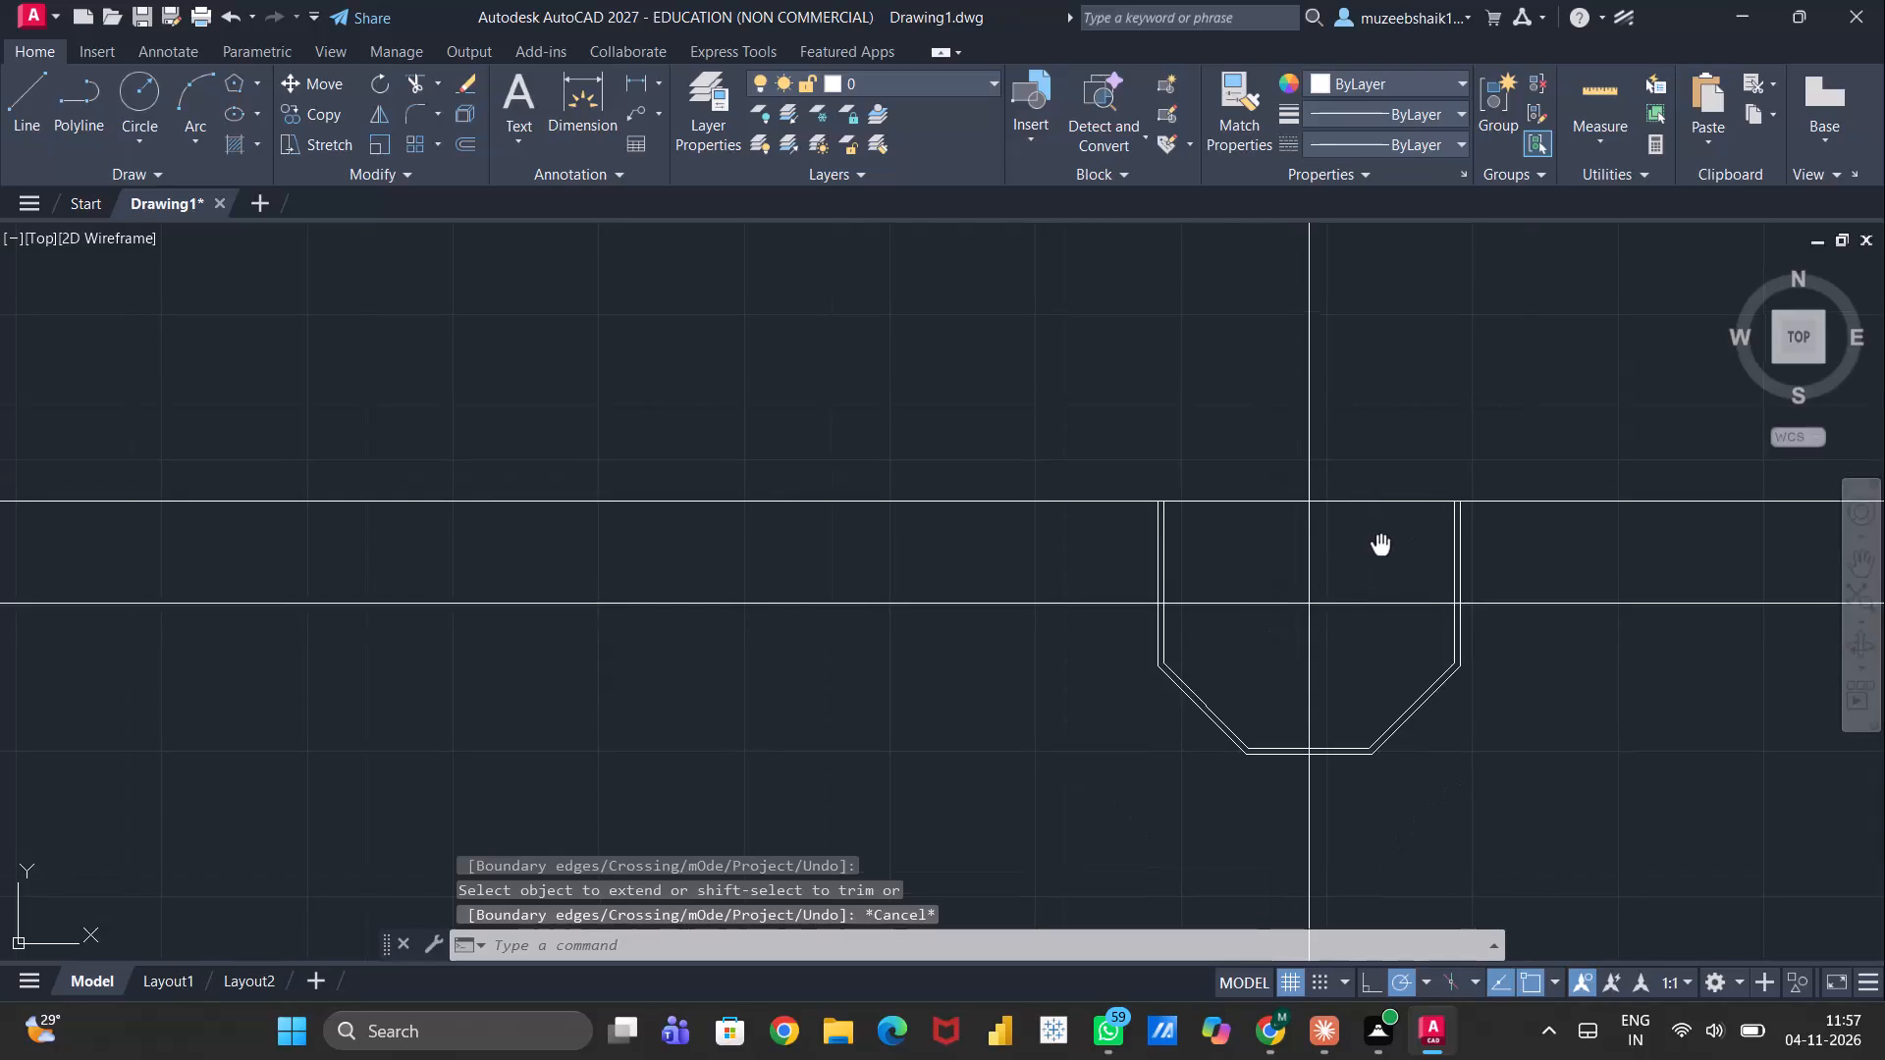
middle_drag(1377, 547, 1015, 474)
scroll(1015, 474, down, 1)
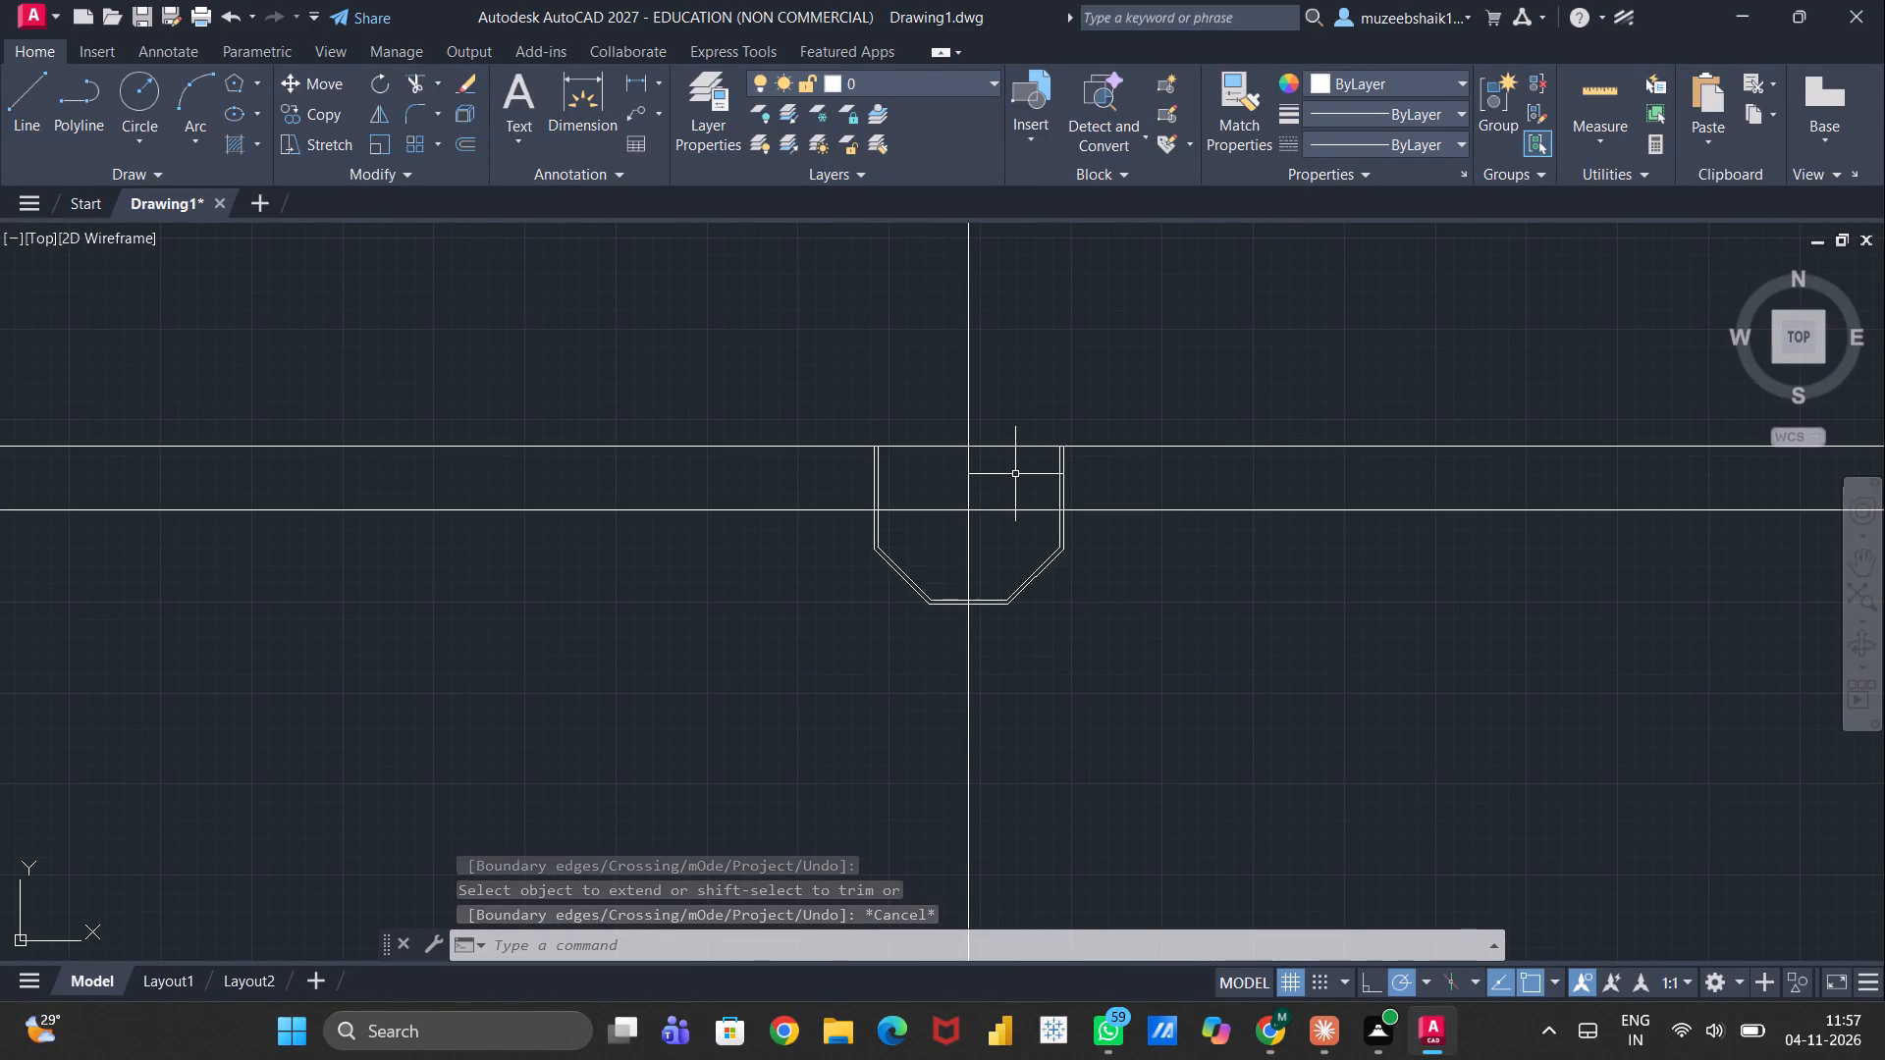
scroll(1015, 474, up, 2)
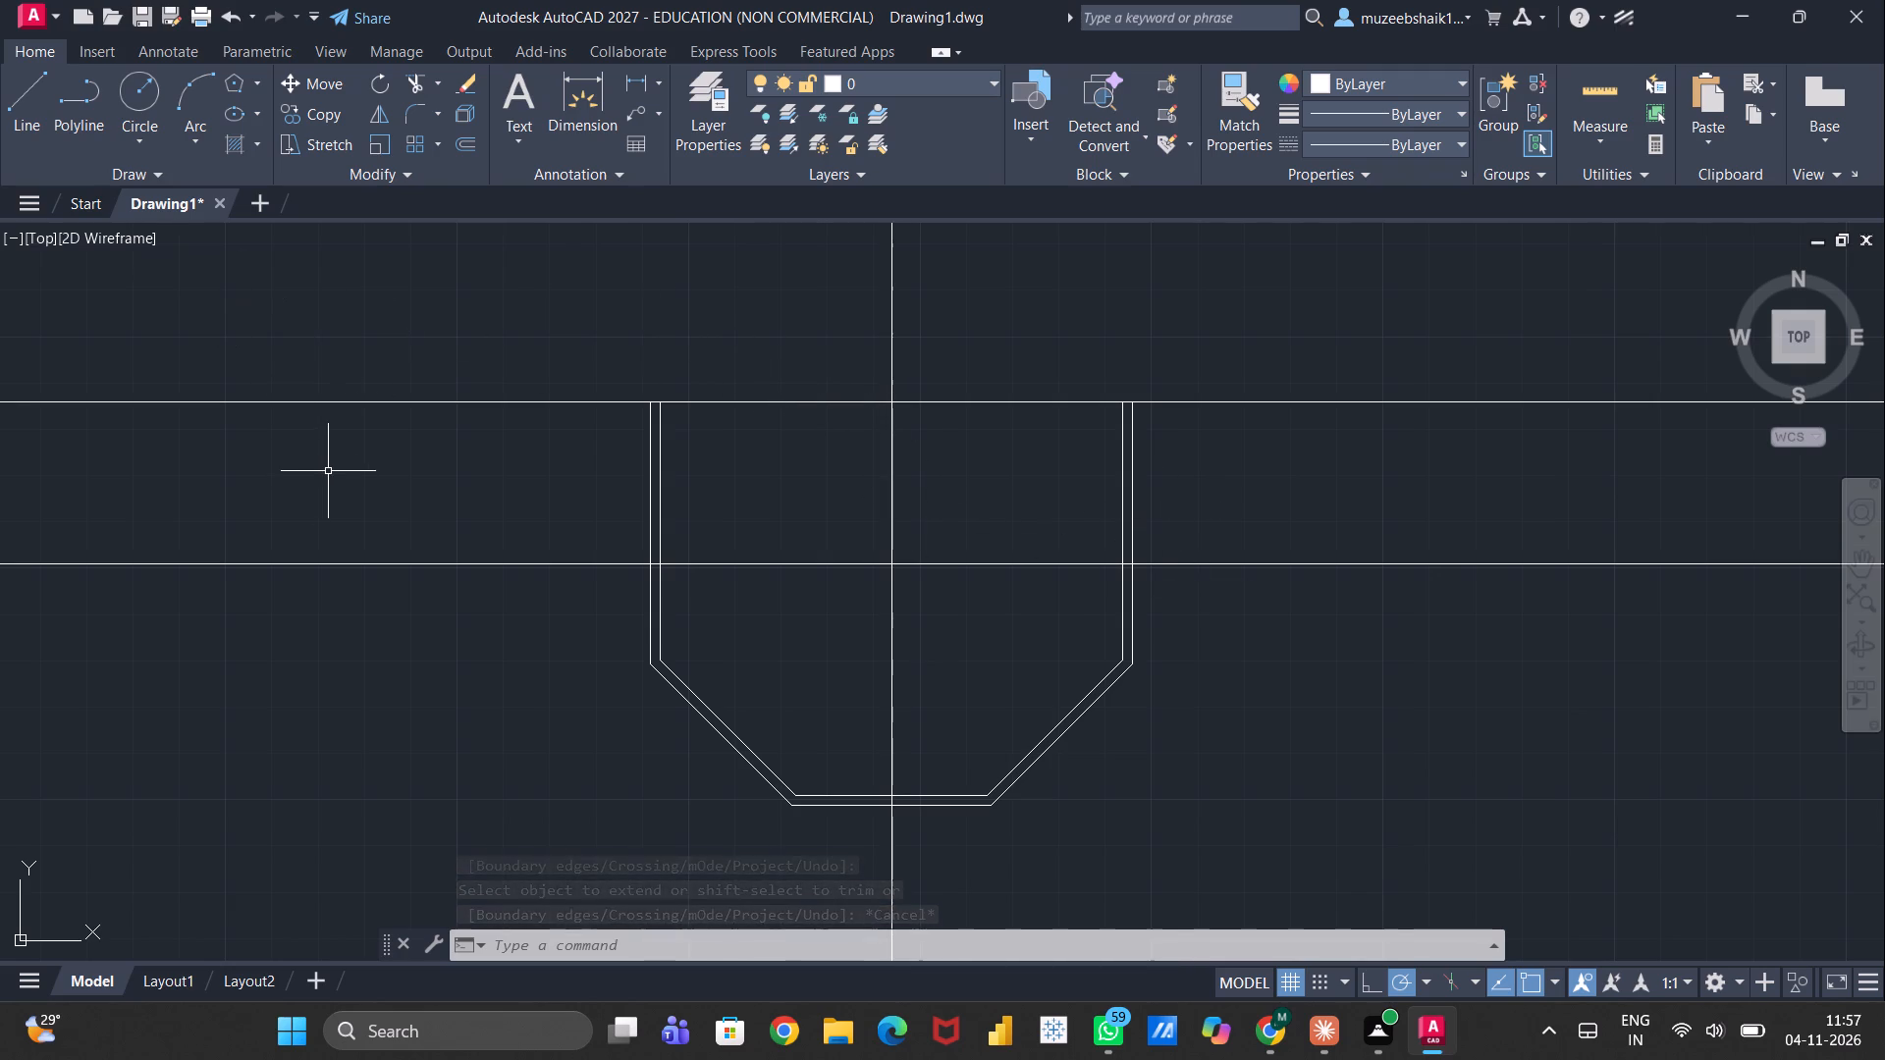
key(o)
key(Return)
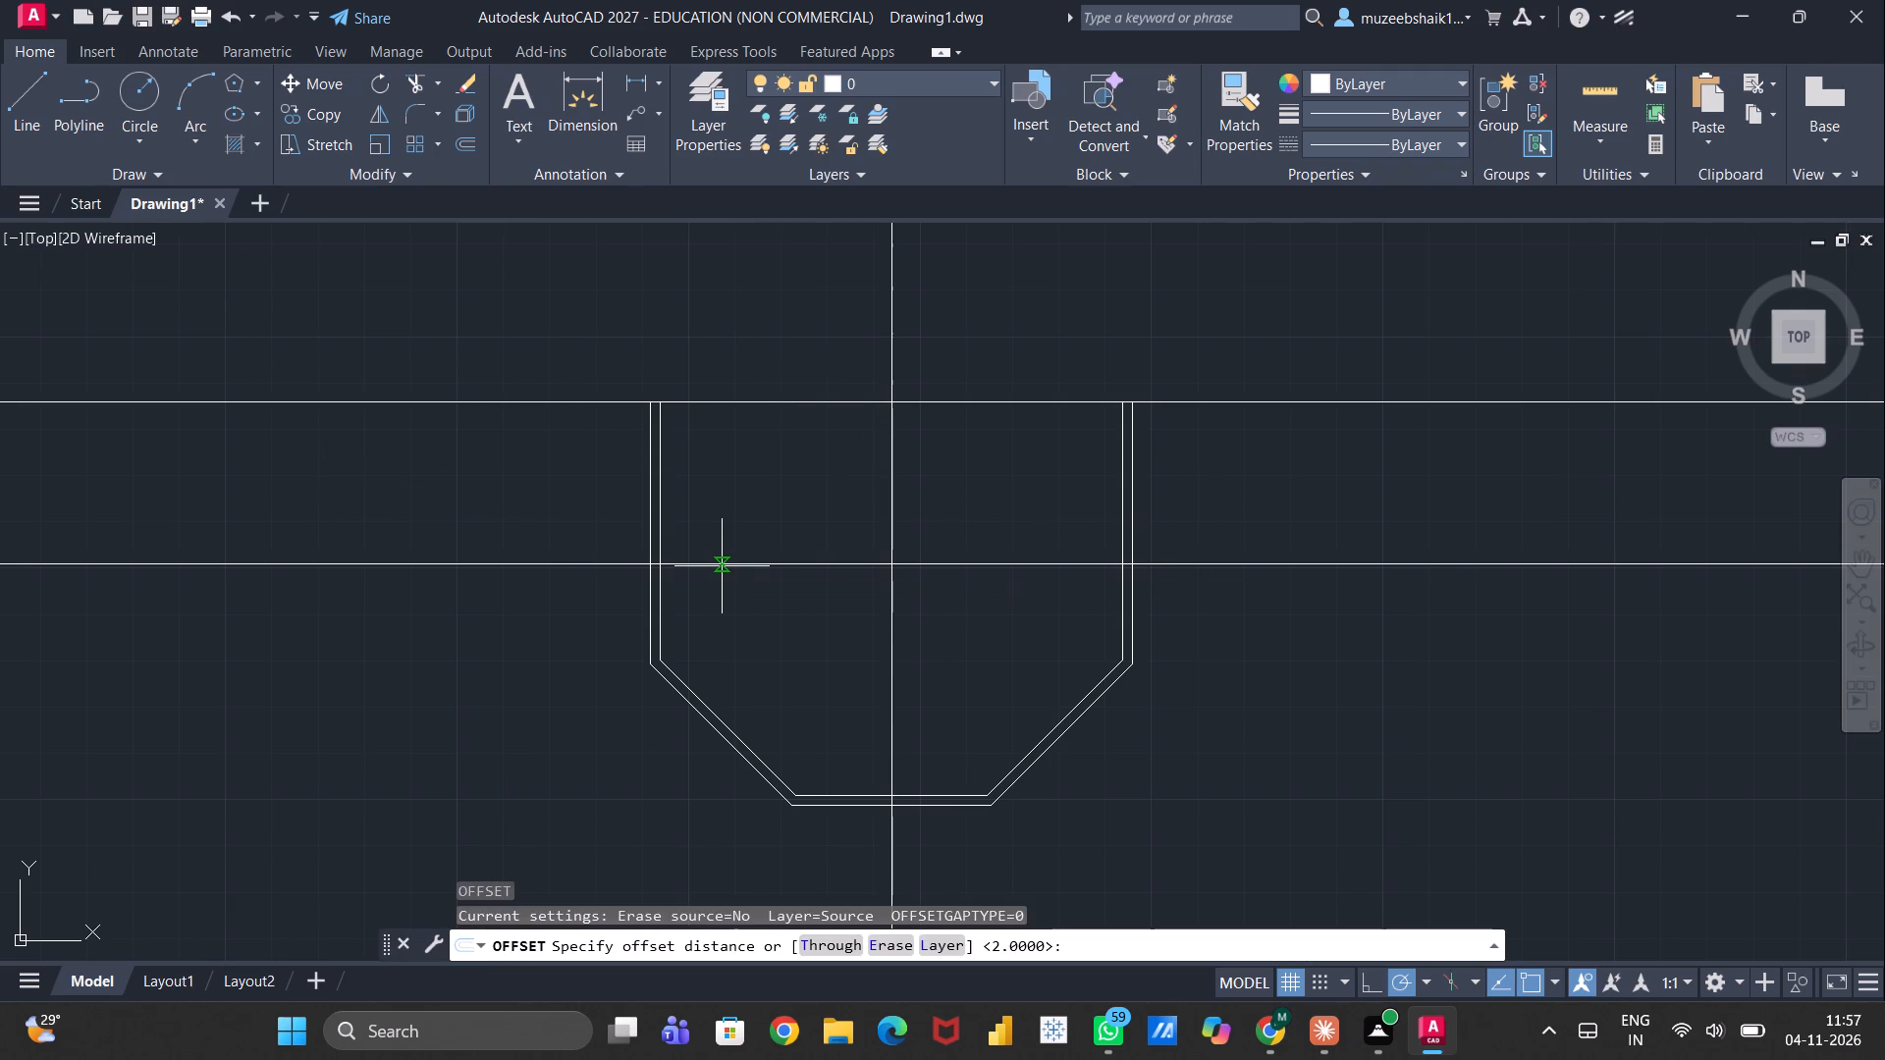
text(155)
text(/2)
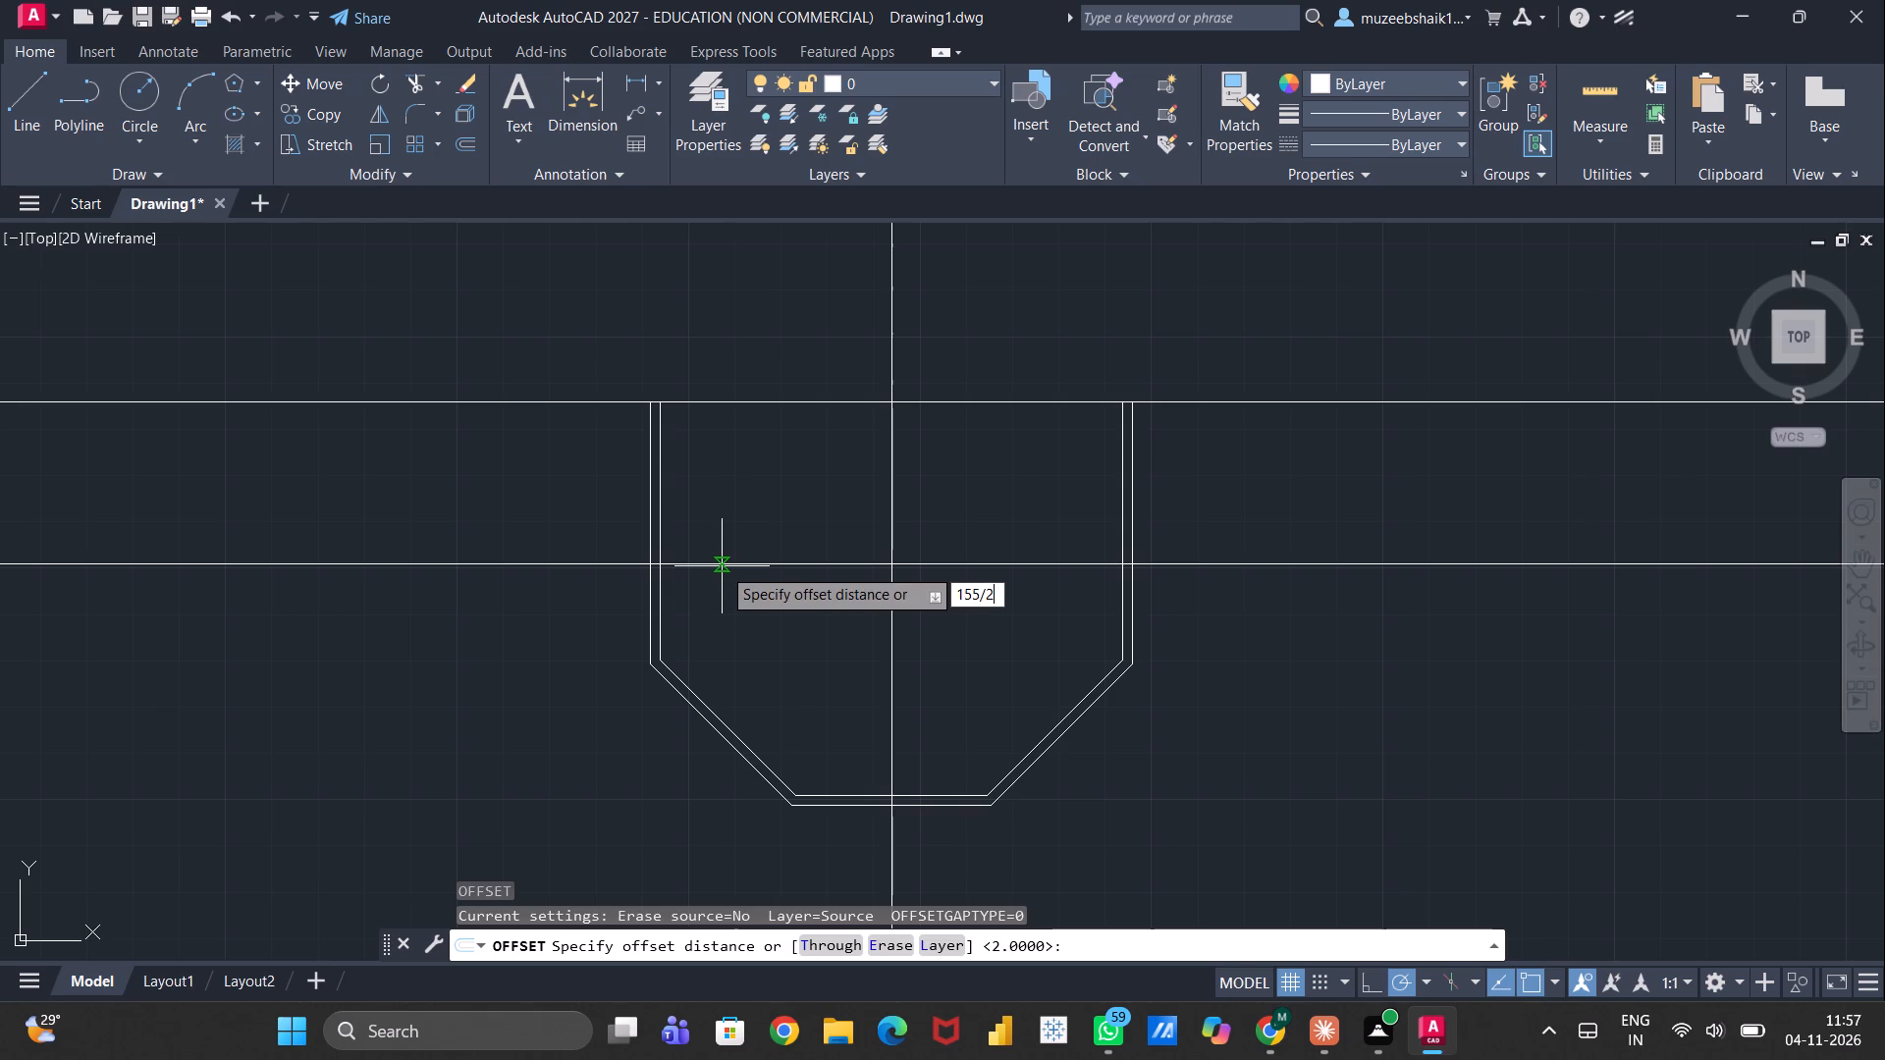
key(Return)
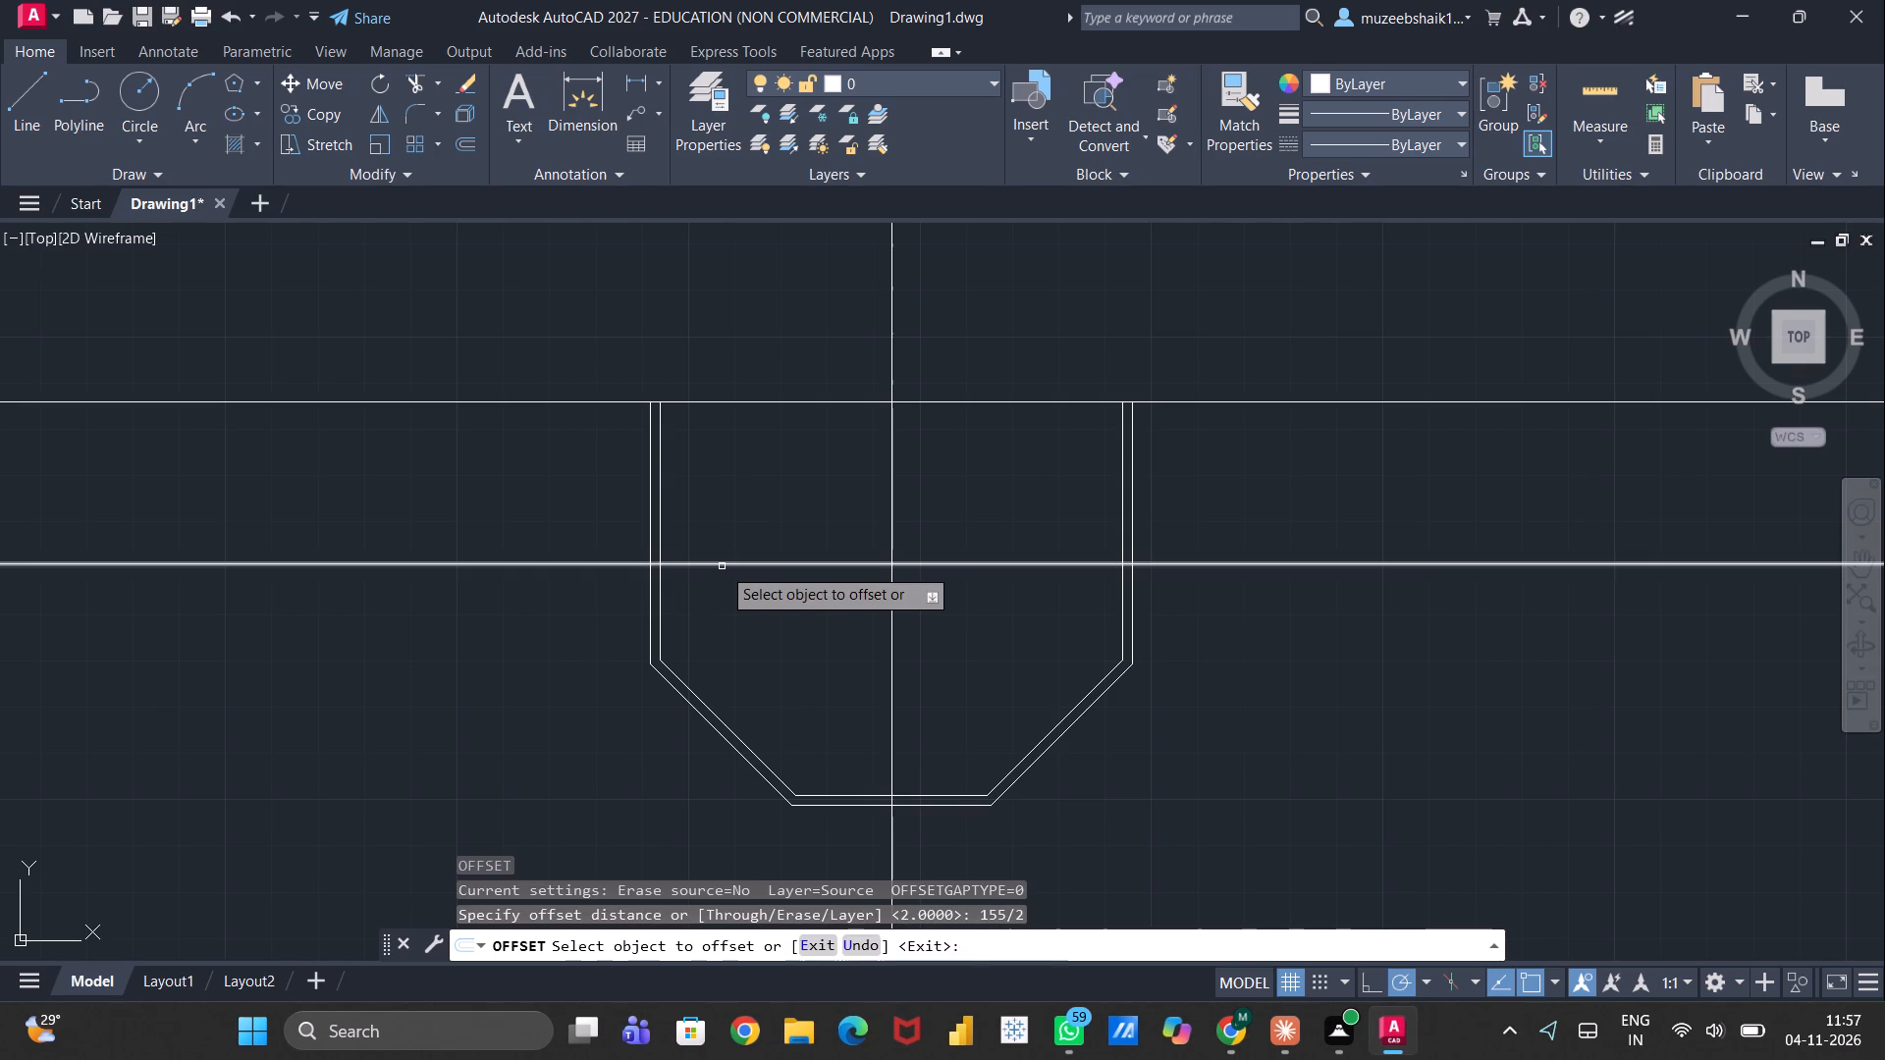
click(891, 748)
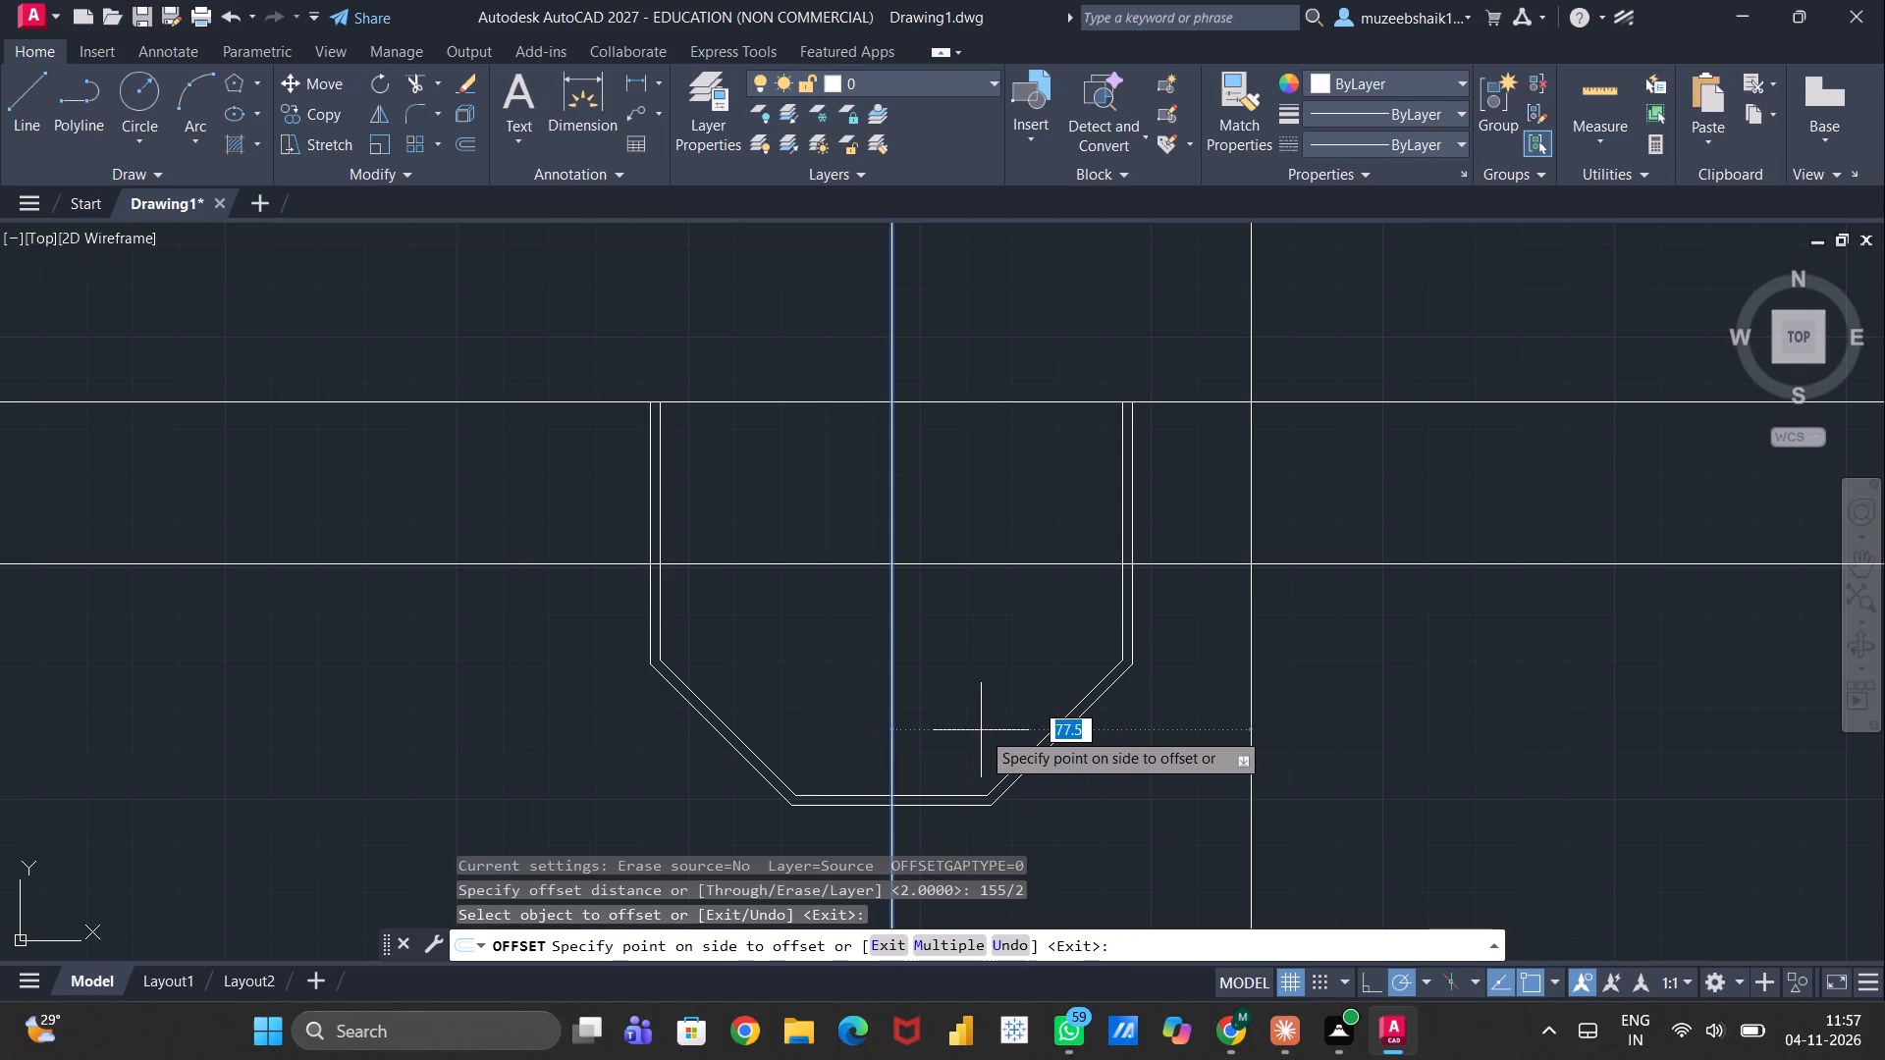
click(1050, 653)
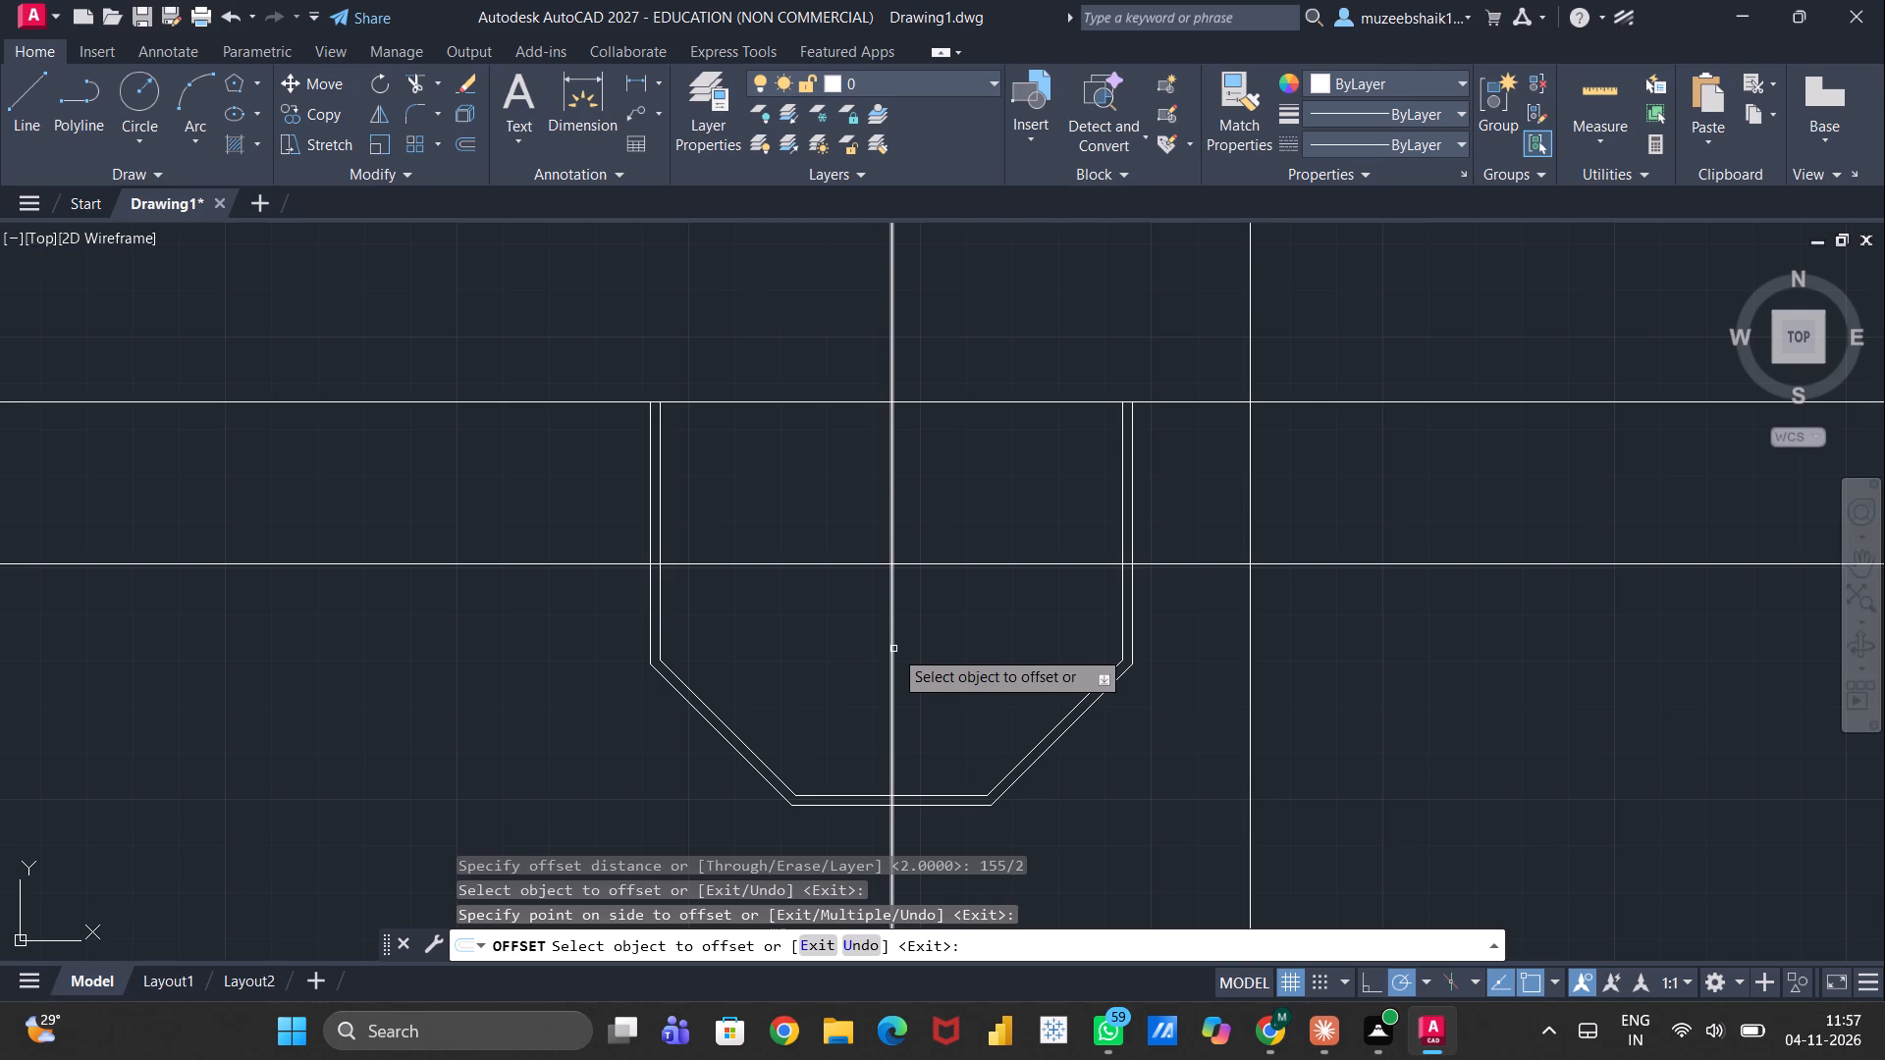
Offset the vertical centre line to the right again, by 310/2 units.
click(890, 652)
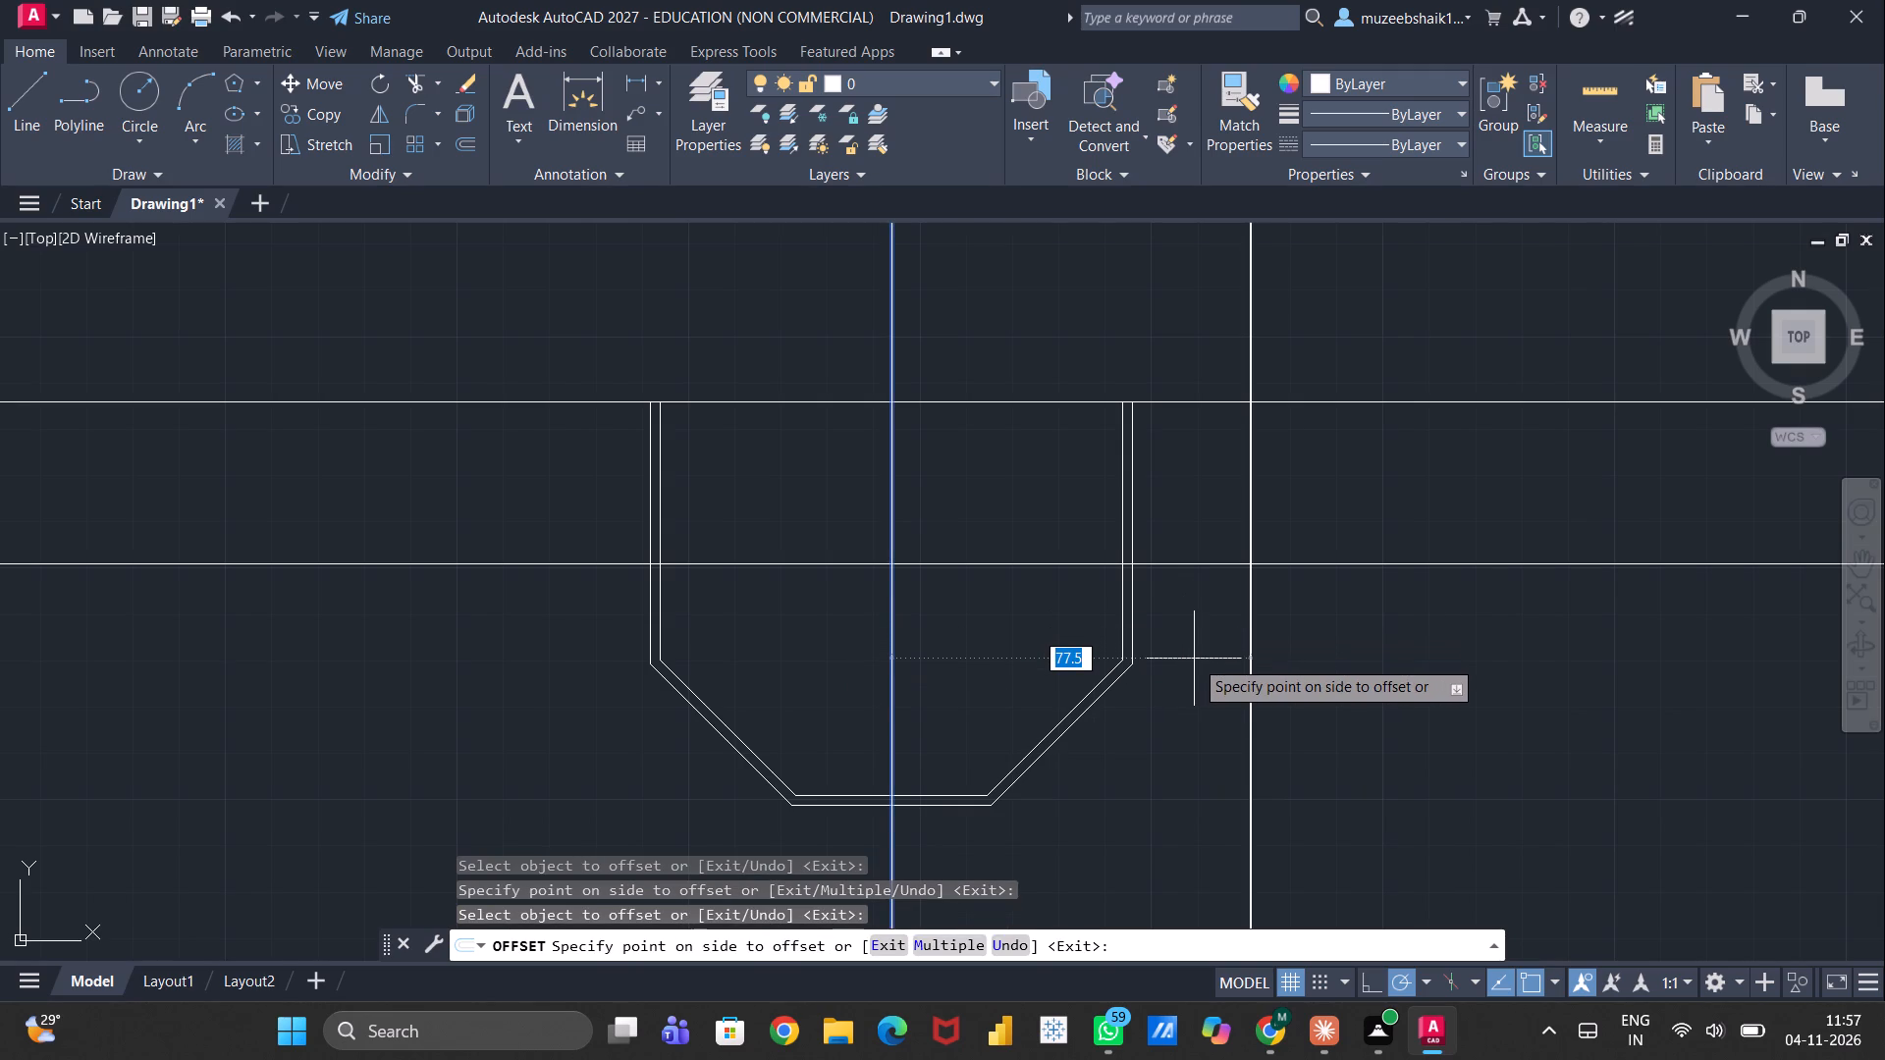
text(31)
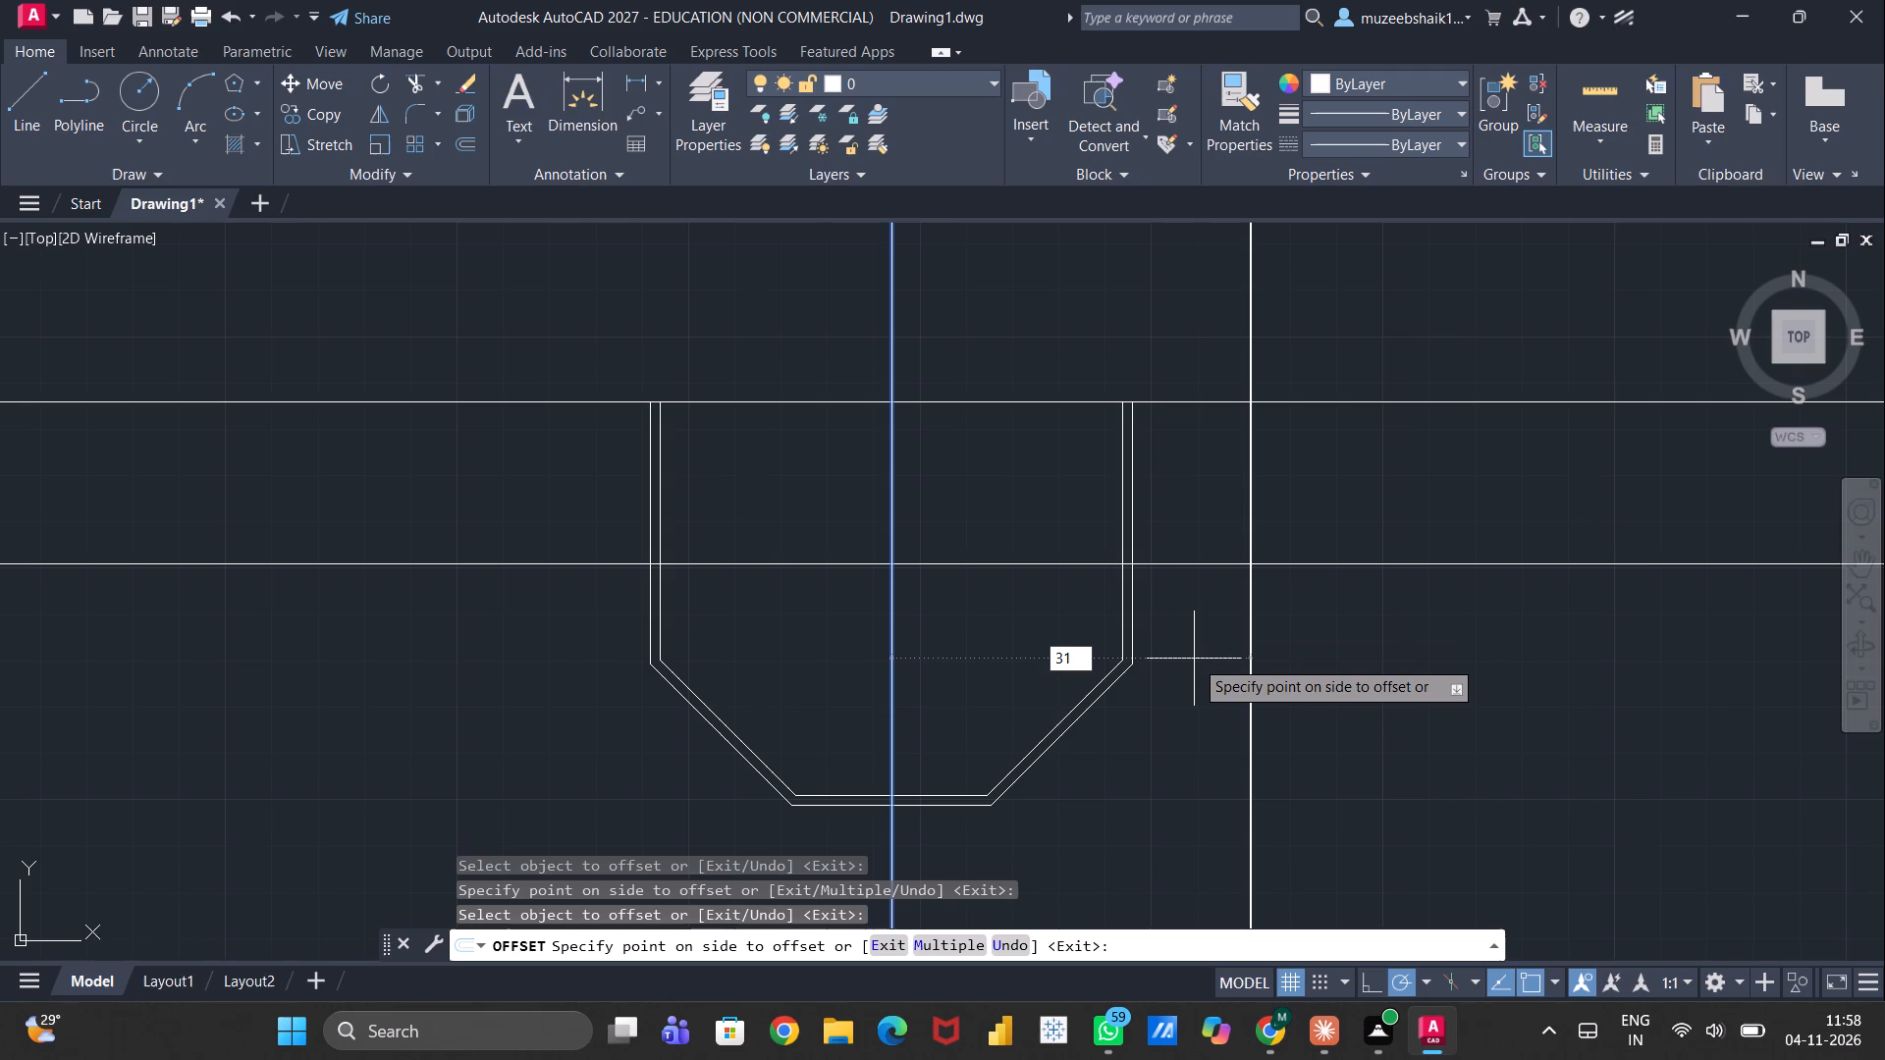
key(0)
text(/2)
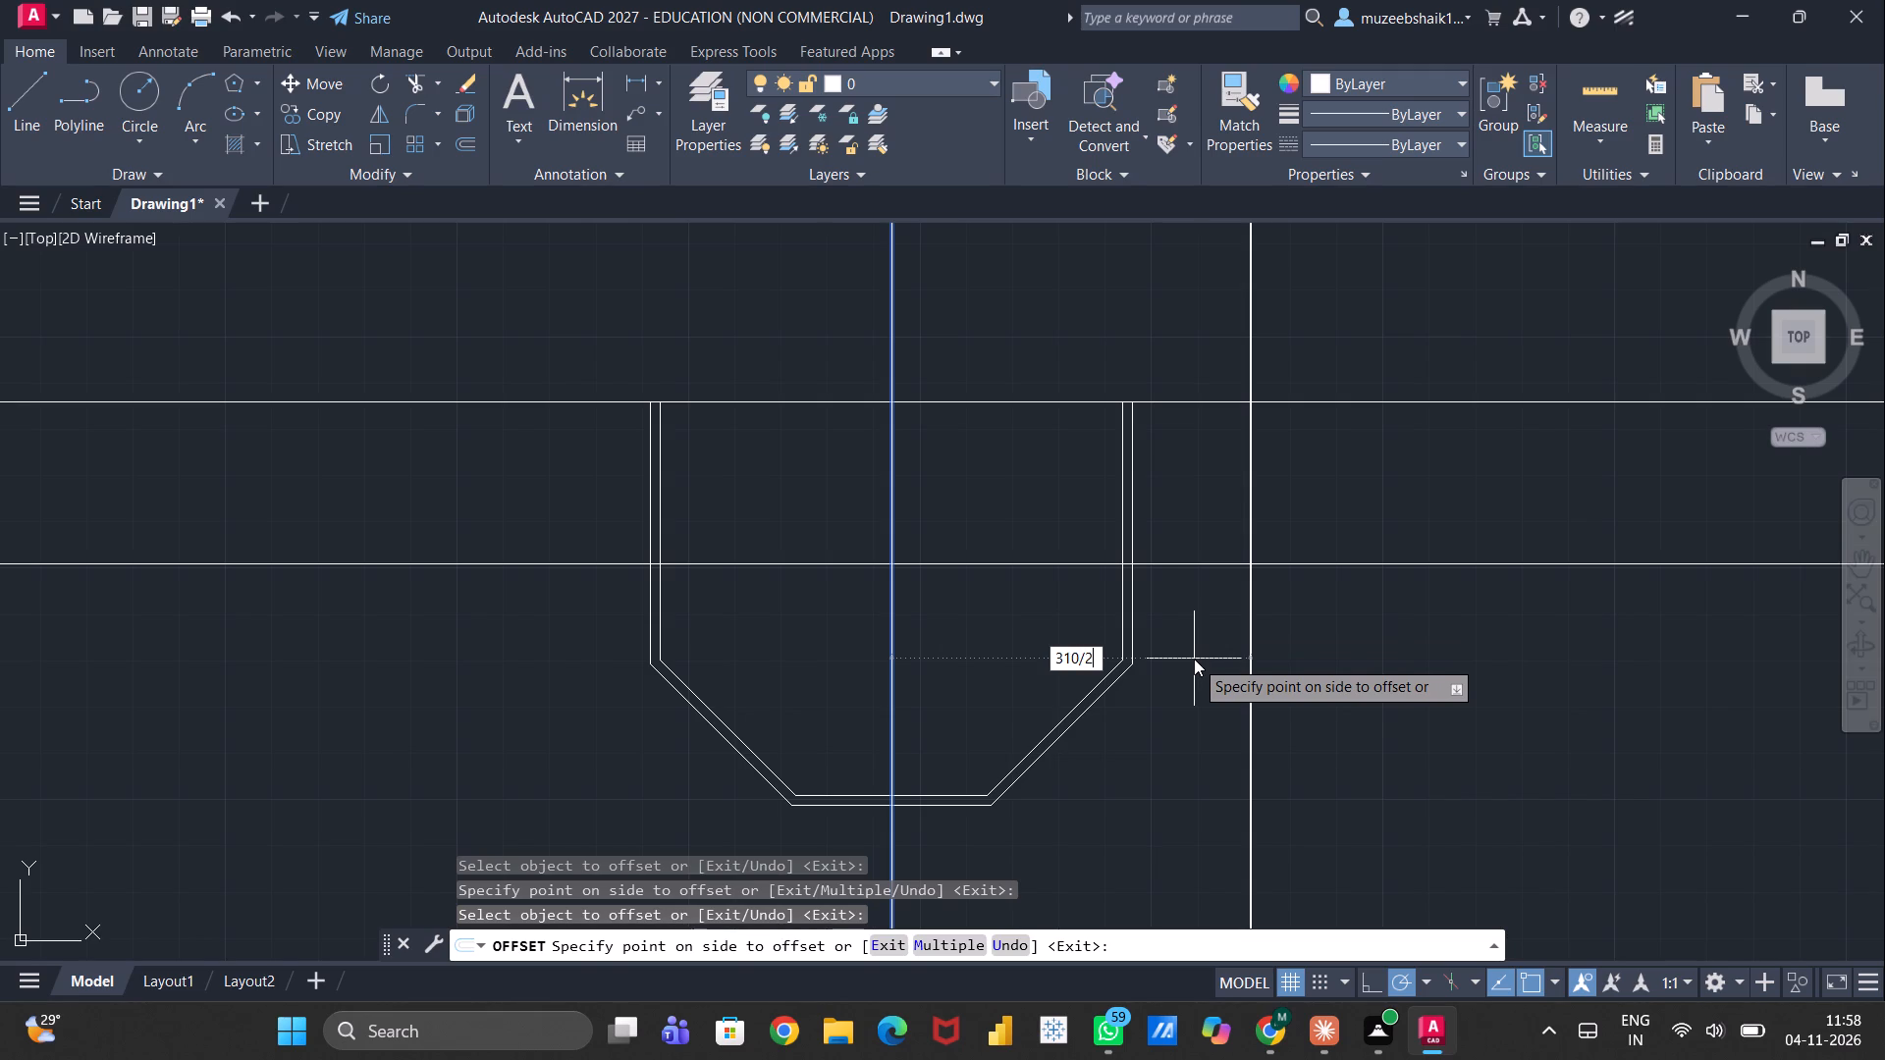
key(Return)
Offset the rightmost vertical line a further 40 units to the right and end the Offset command.
scroll(1194, 659, down, 3)
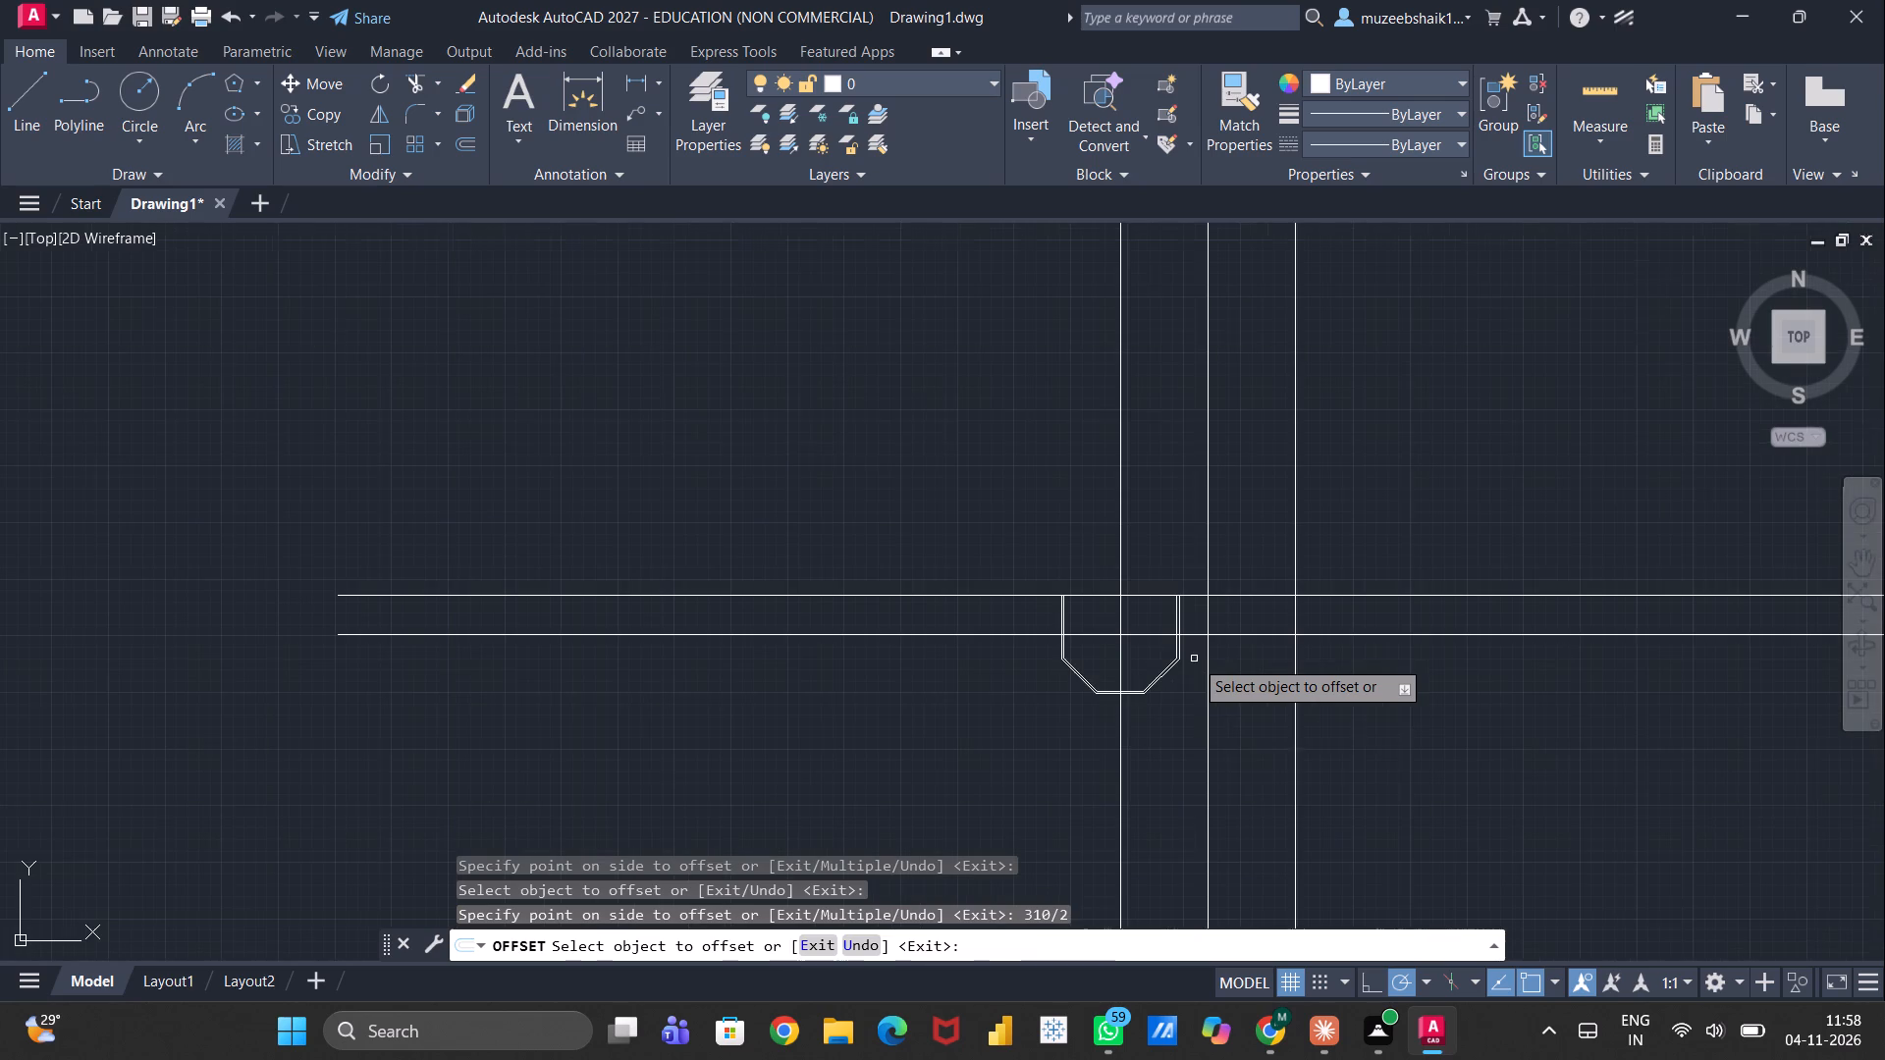
scroll(1186, 717, up, 1)
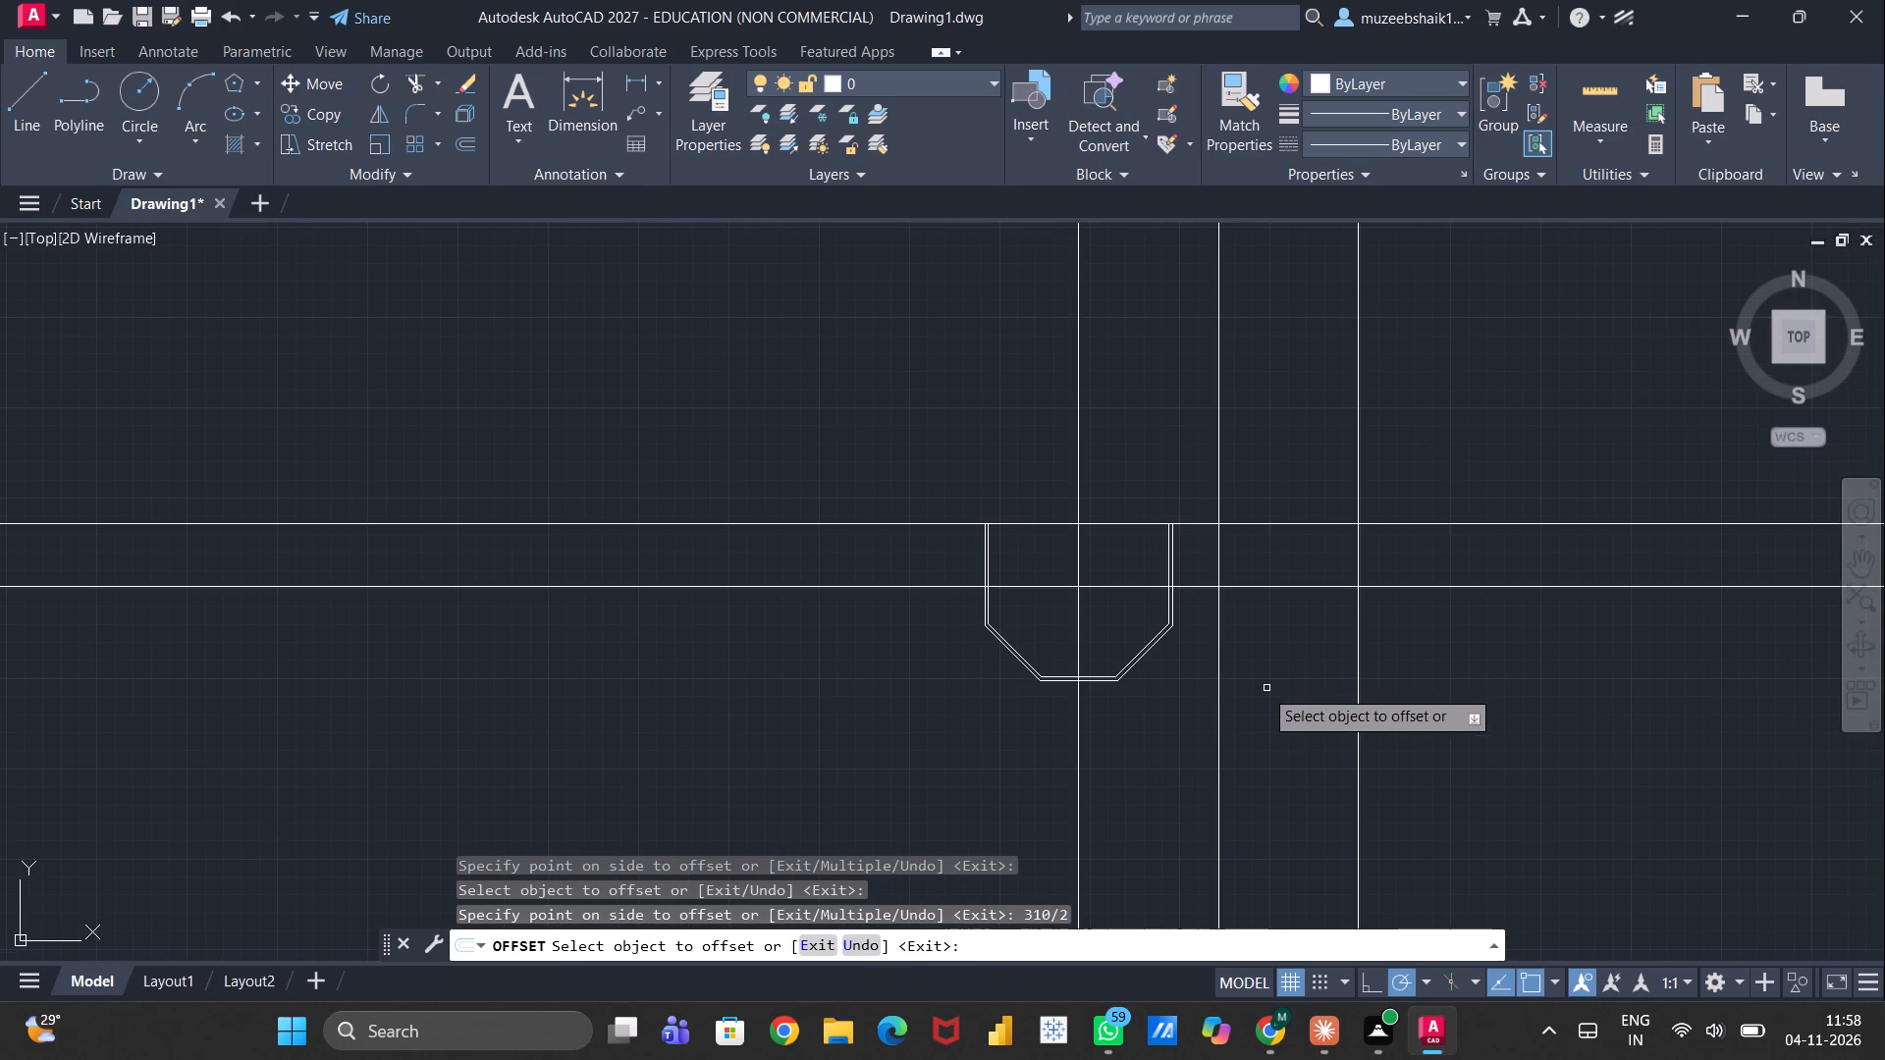
click(1356, 677)
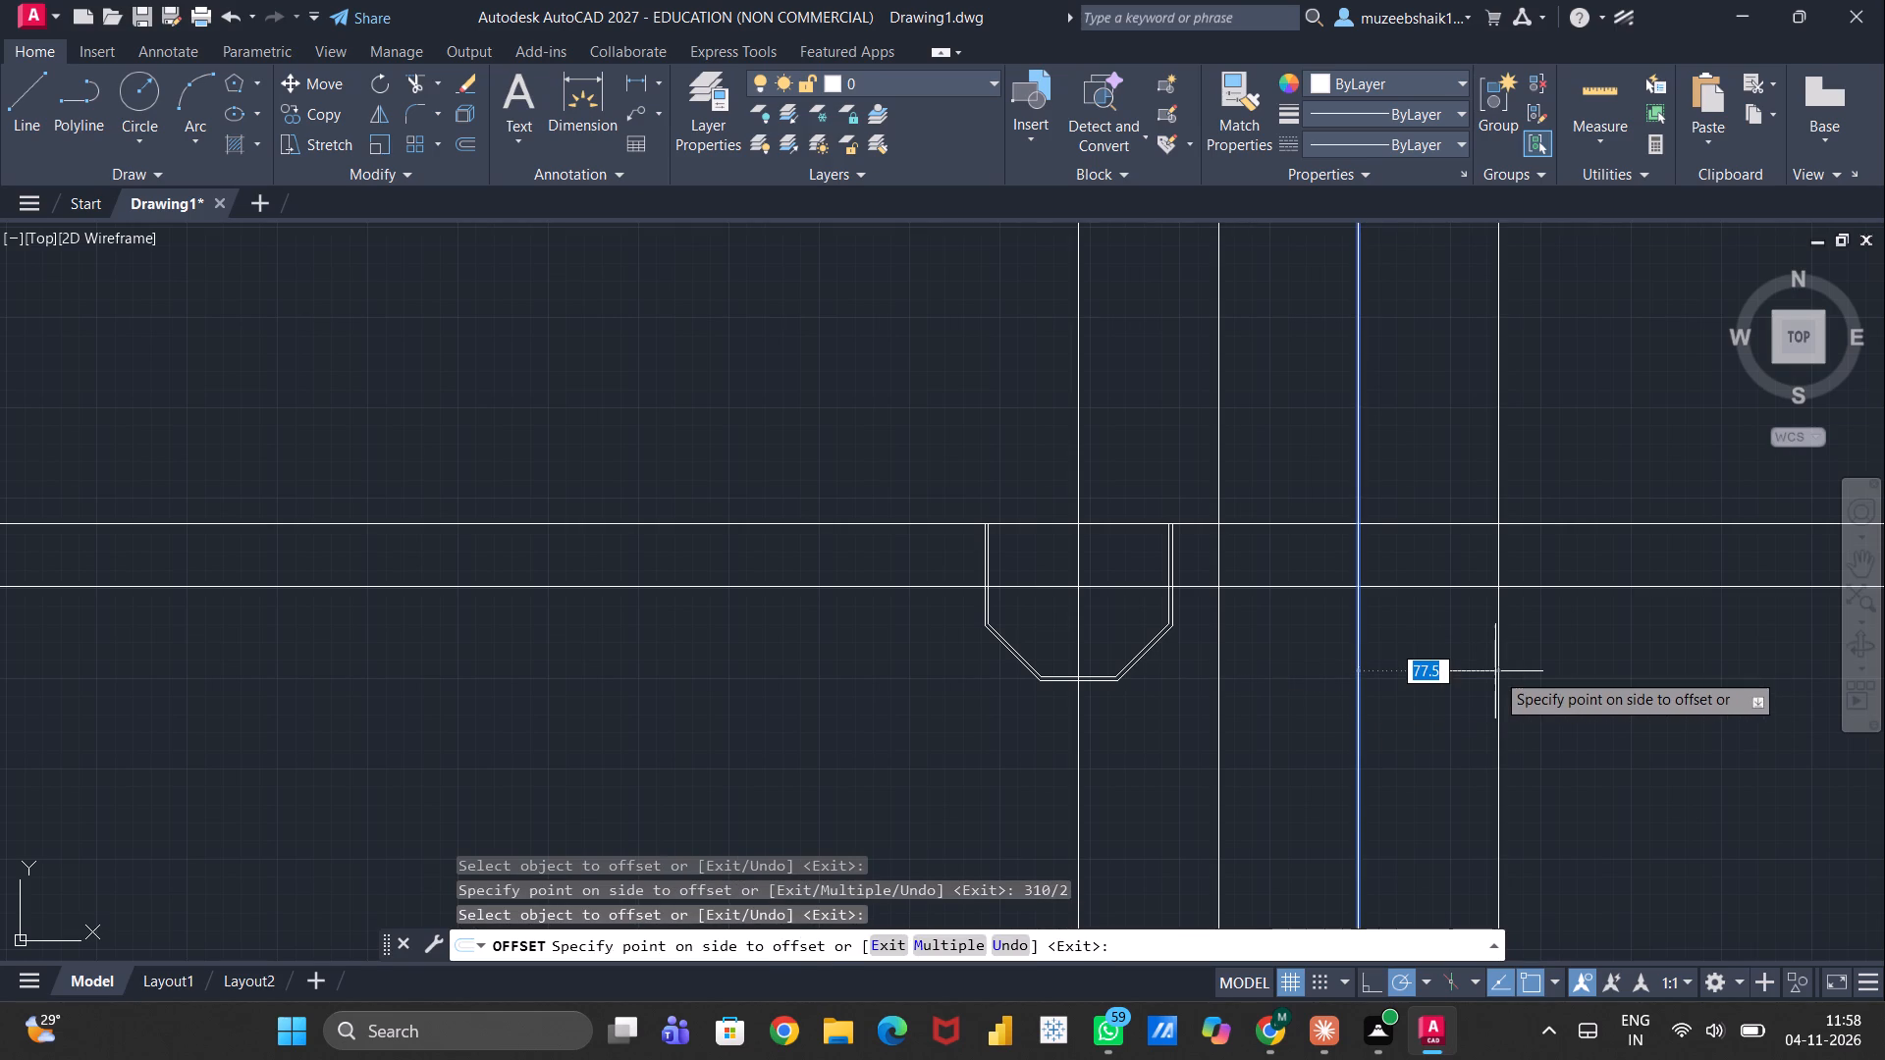
text(40)
key(Return)
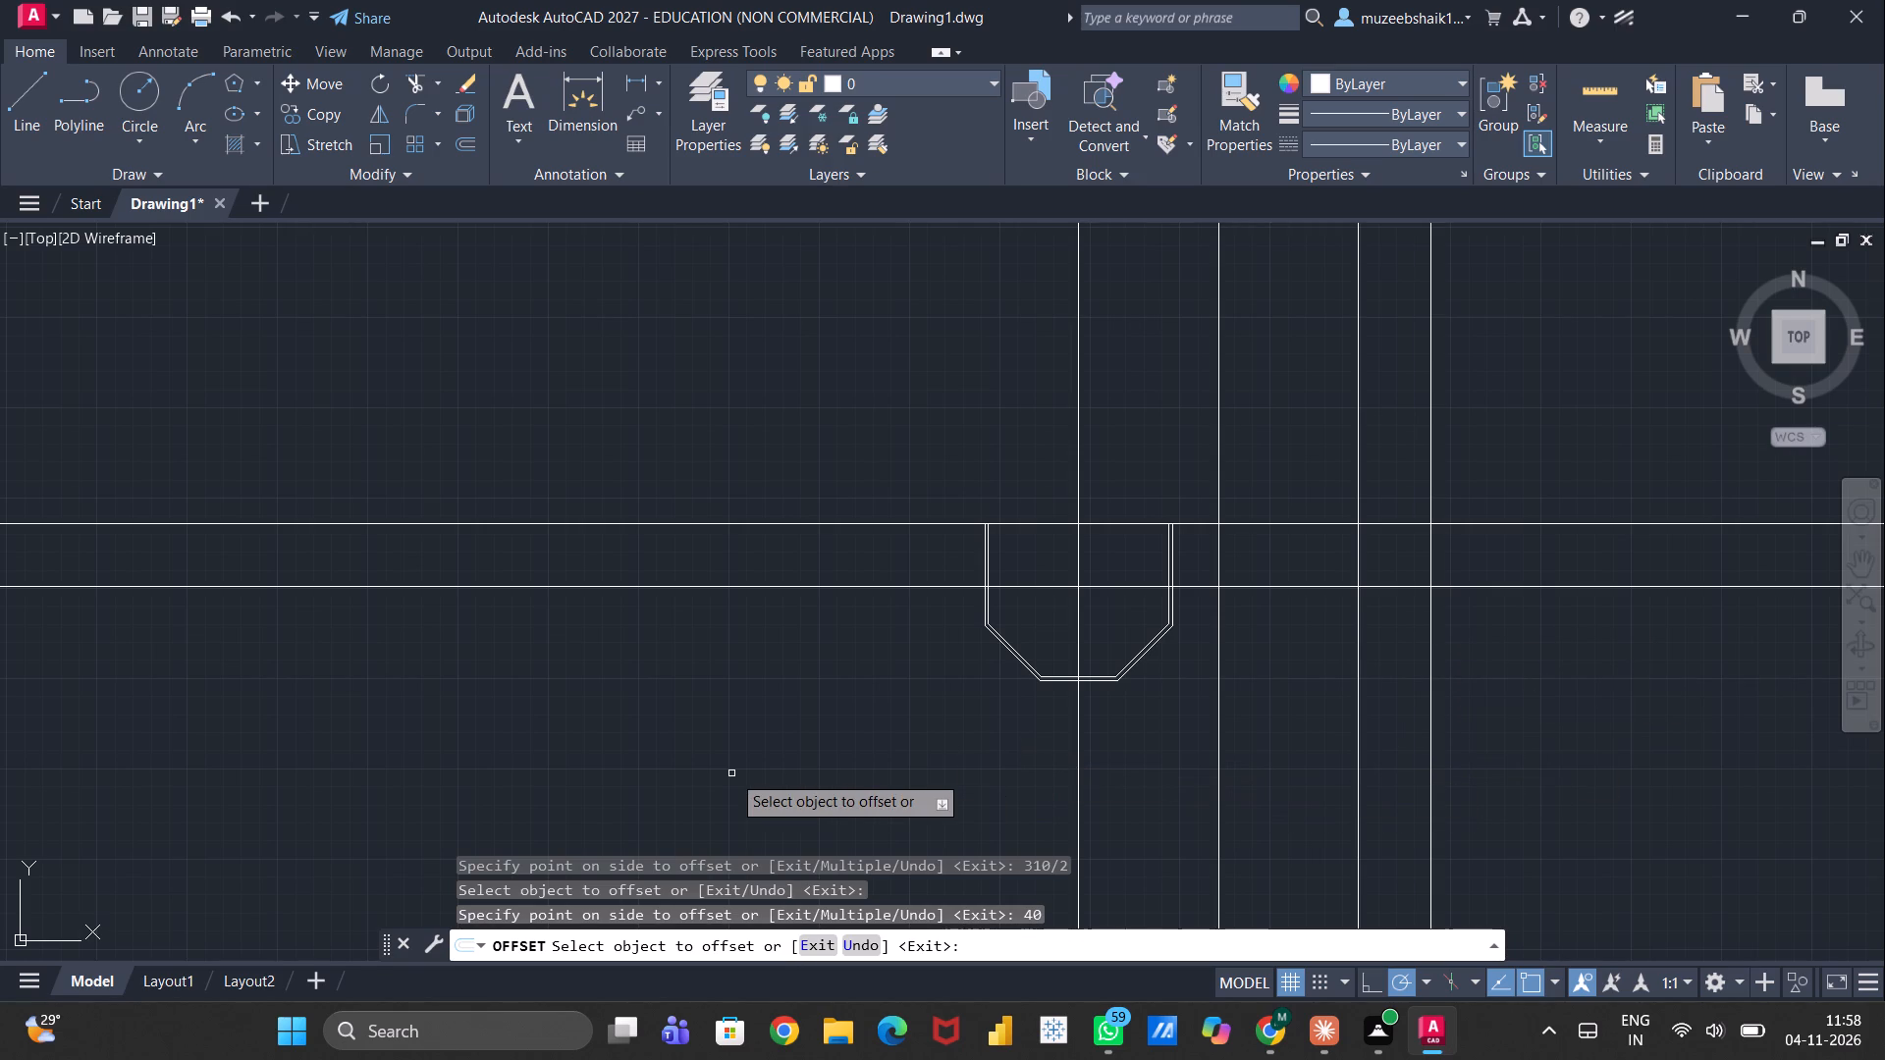
key(o)
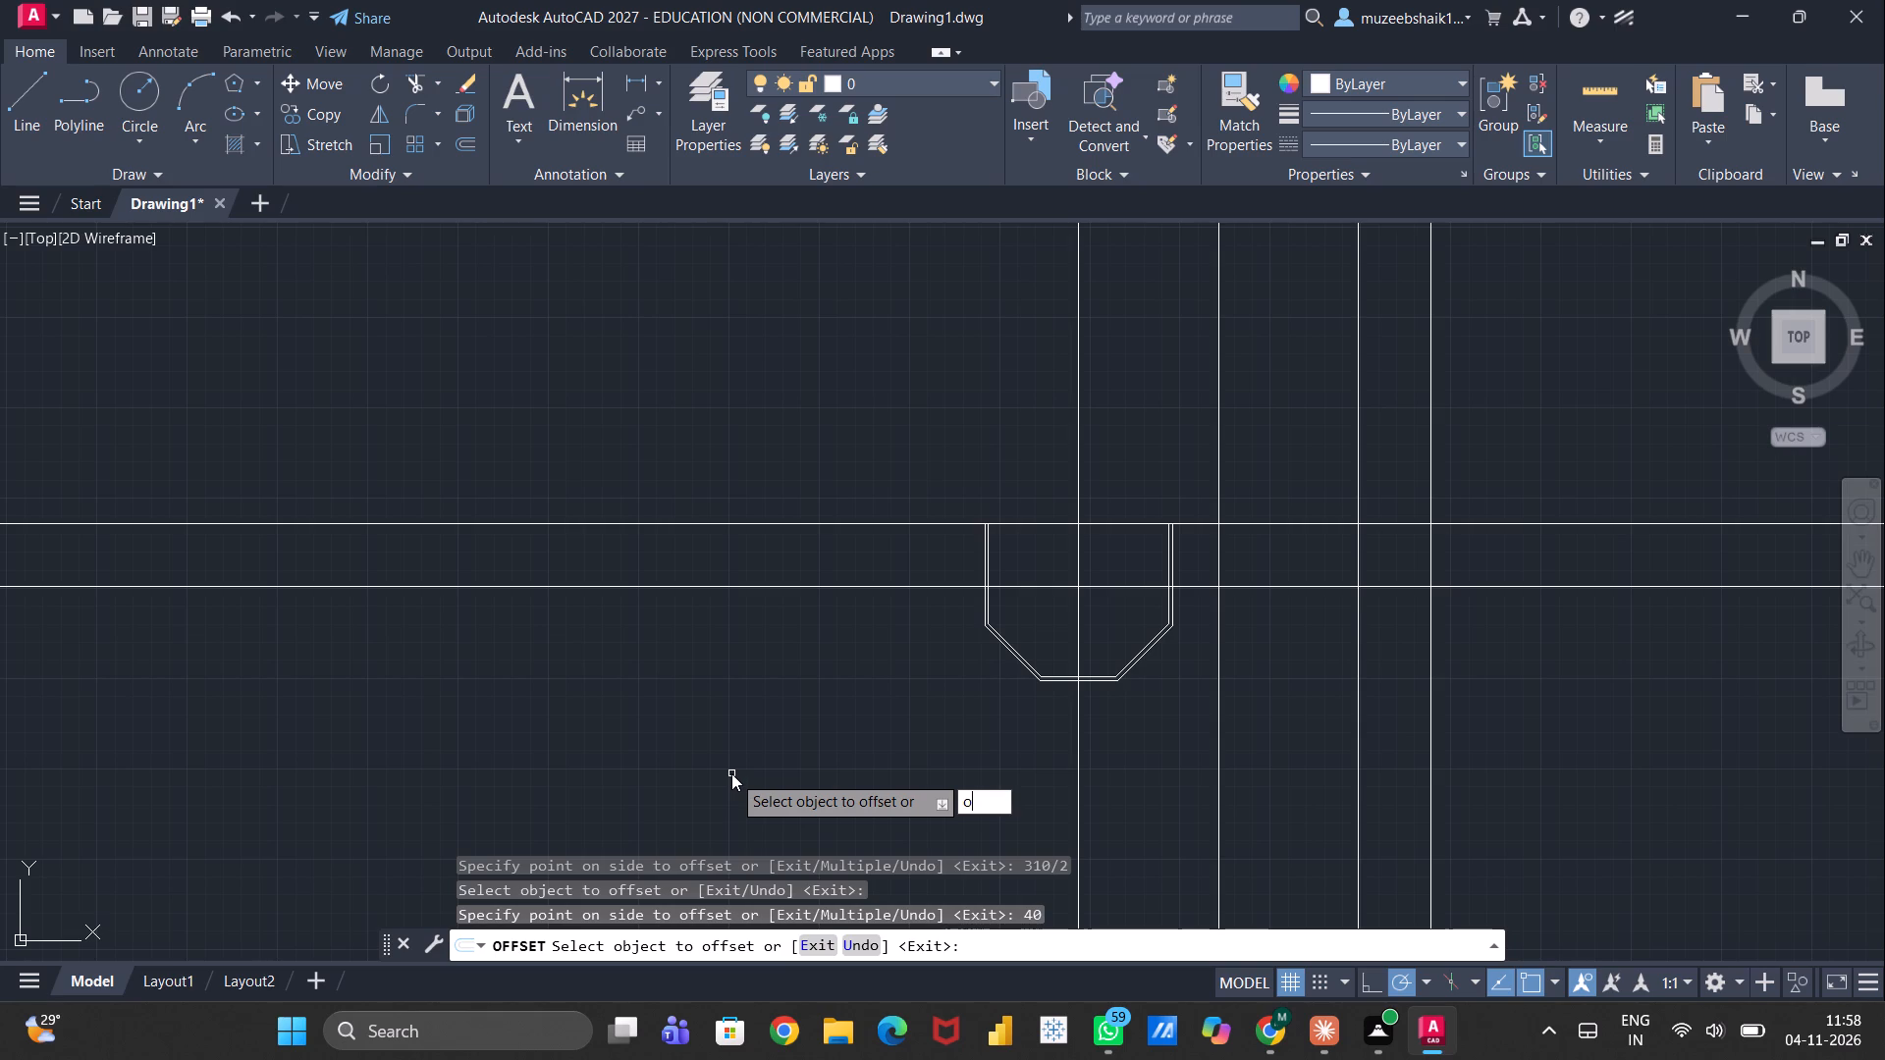
key(Return)
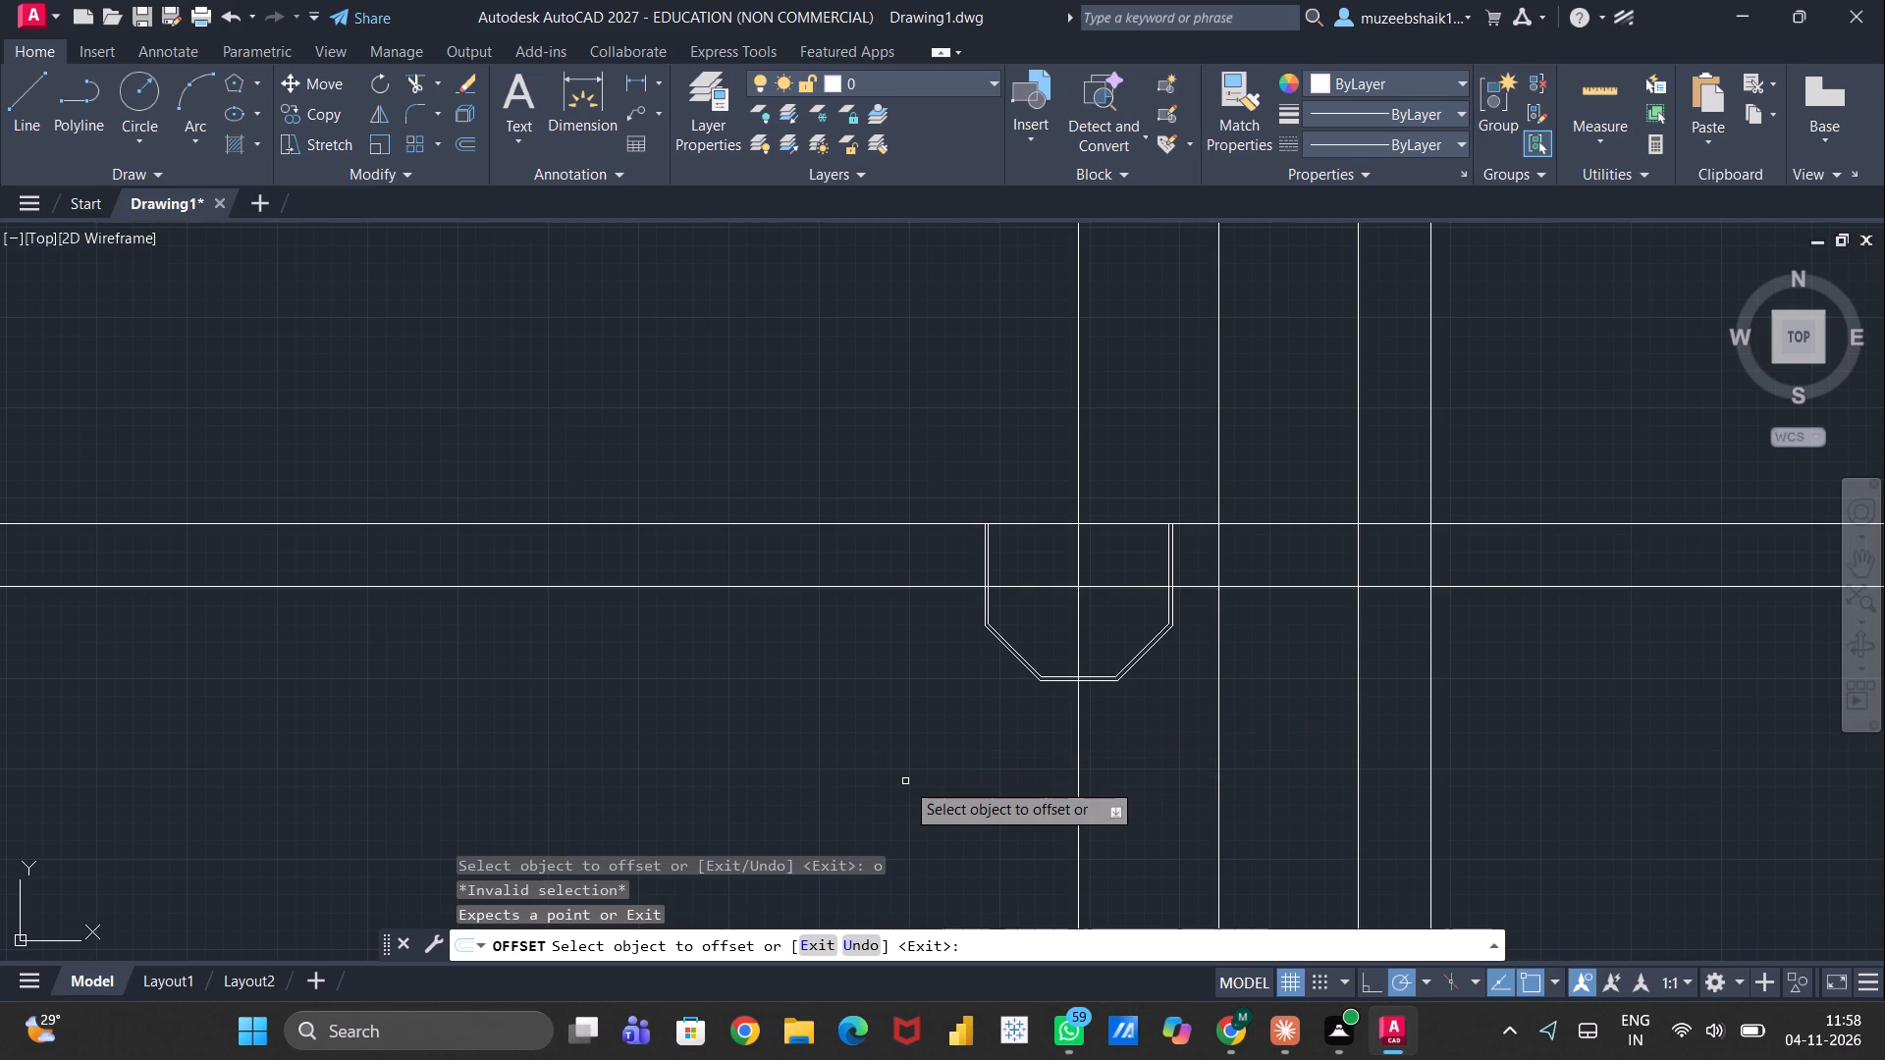
key(Escape)
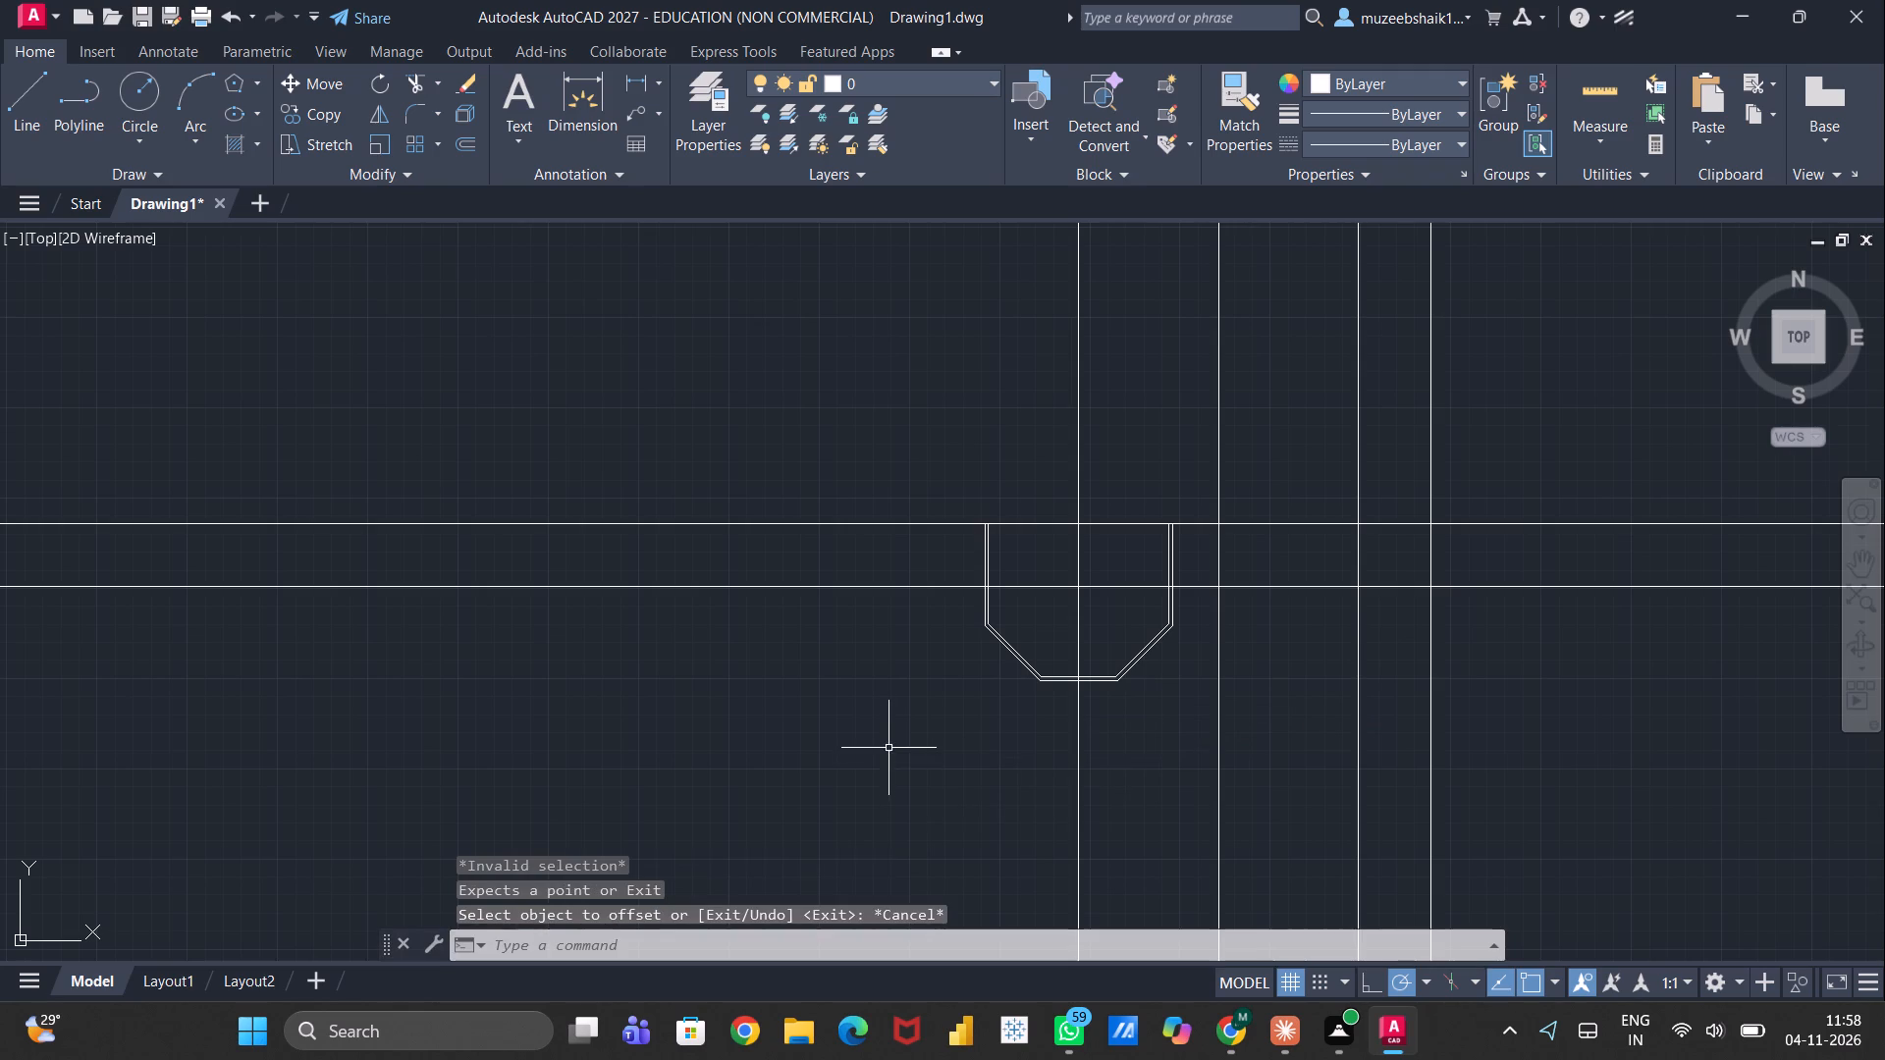
Offset the horizontal centre line 95 units downward, below the octagon profile.
key(o)
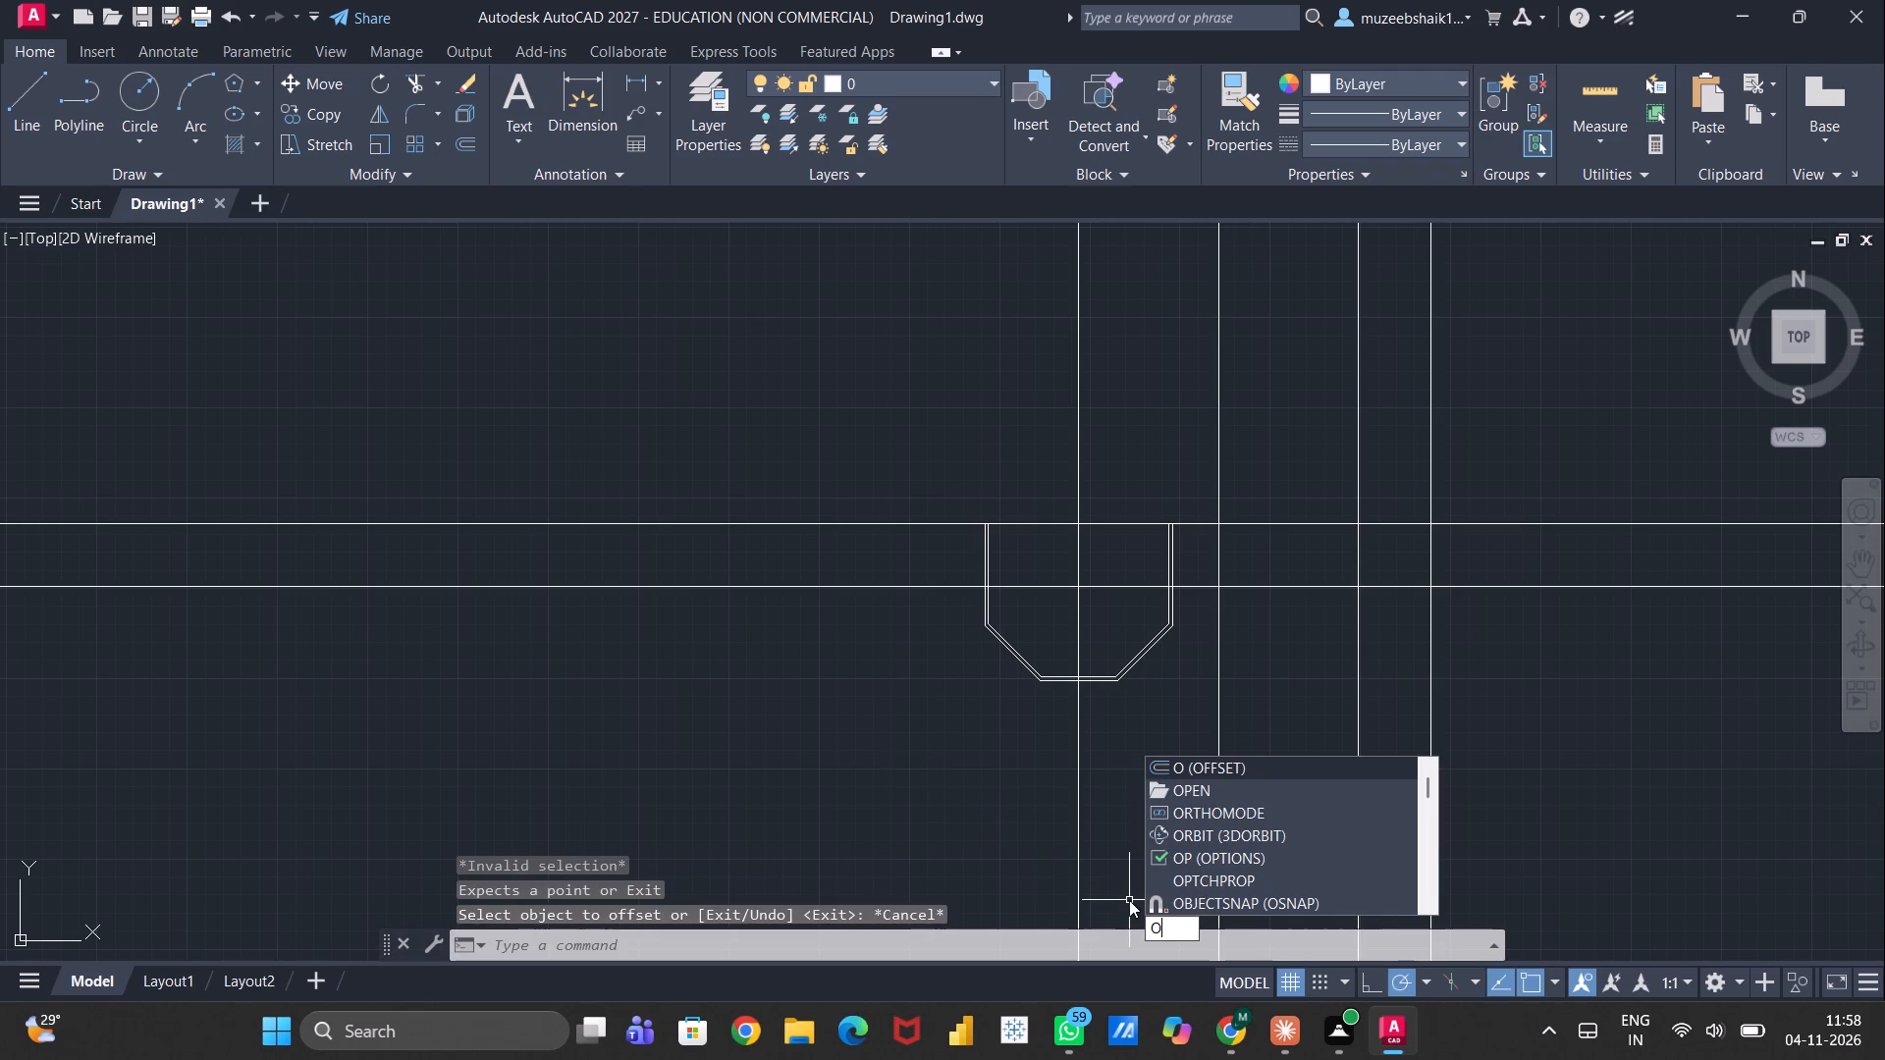
key(Return)
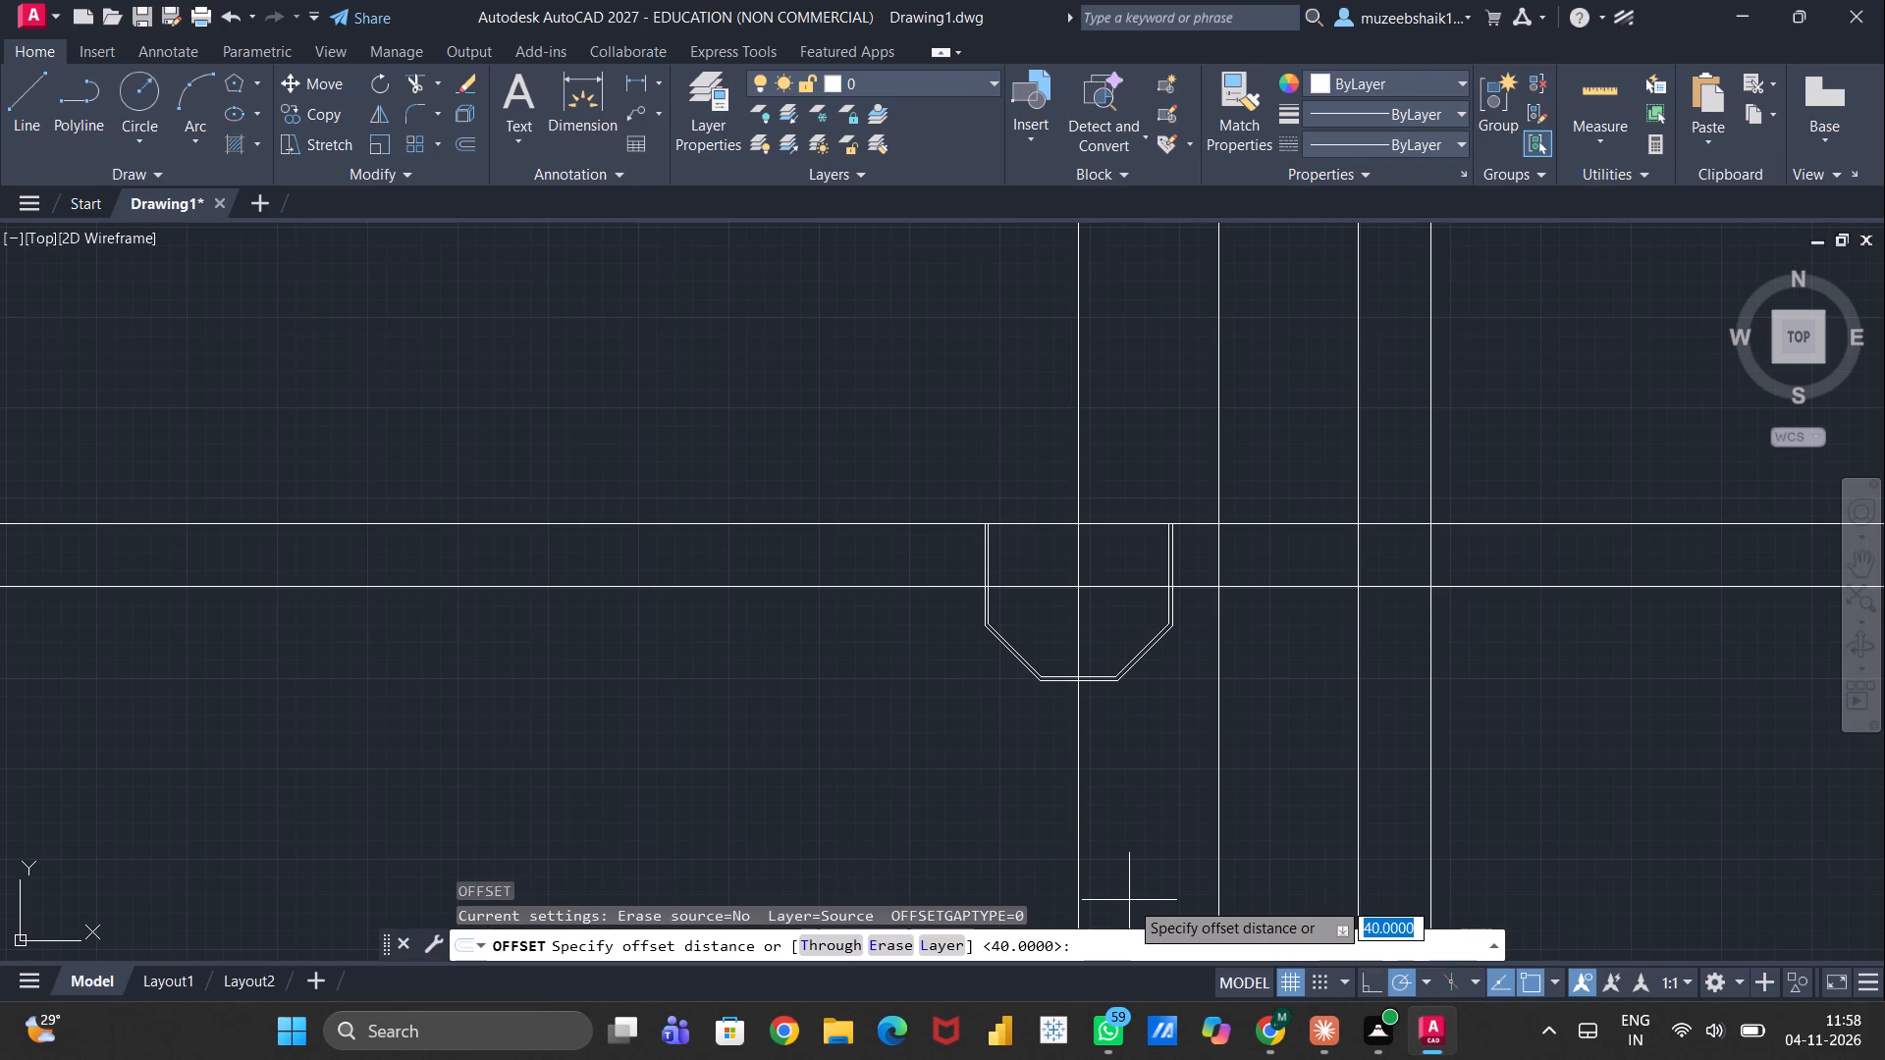
scroll(1140, 876, down, 2)
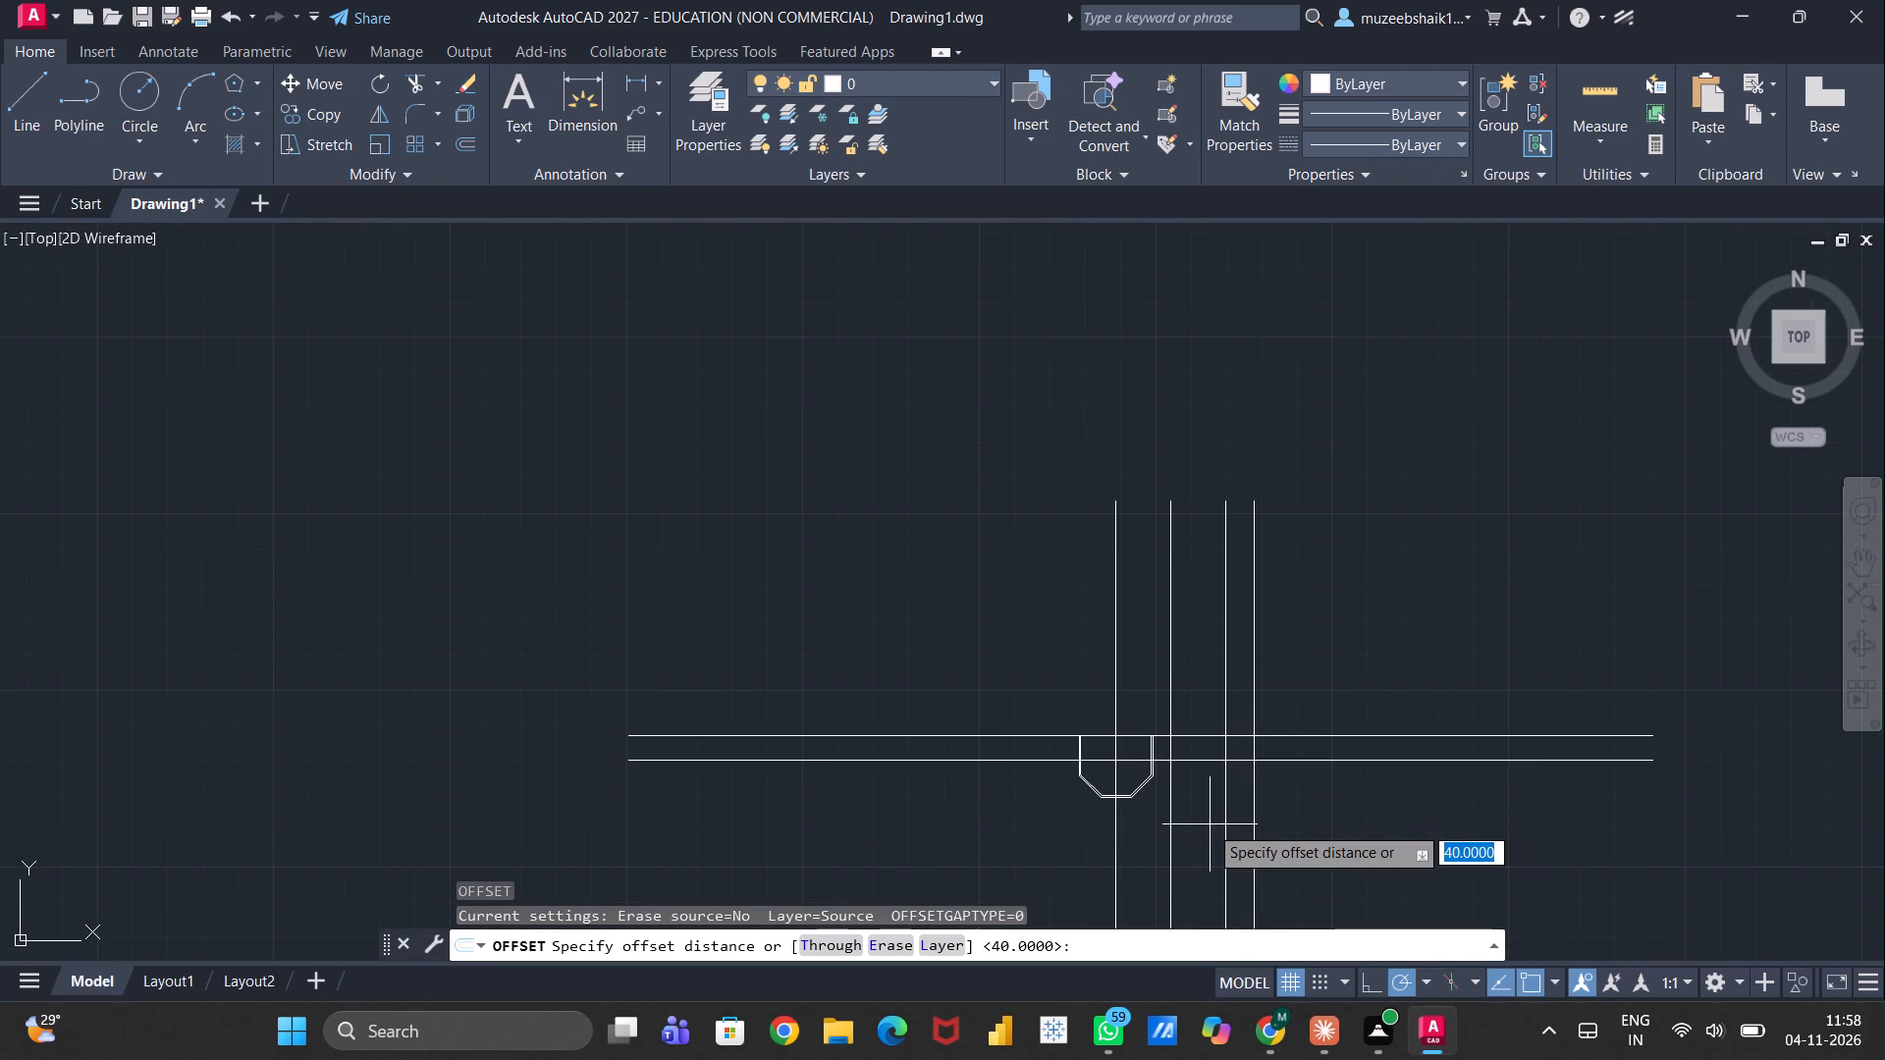
middle_drag(1207, 824, 1251, 520)
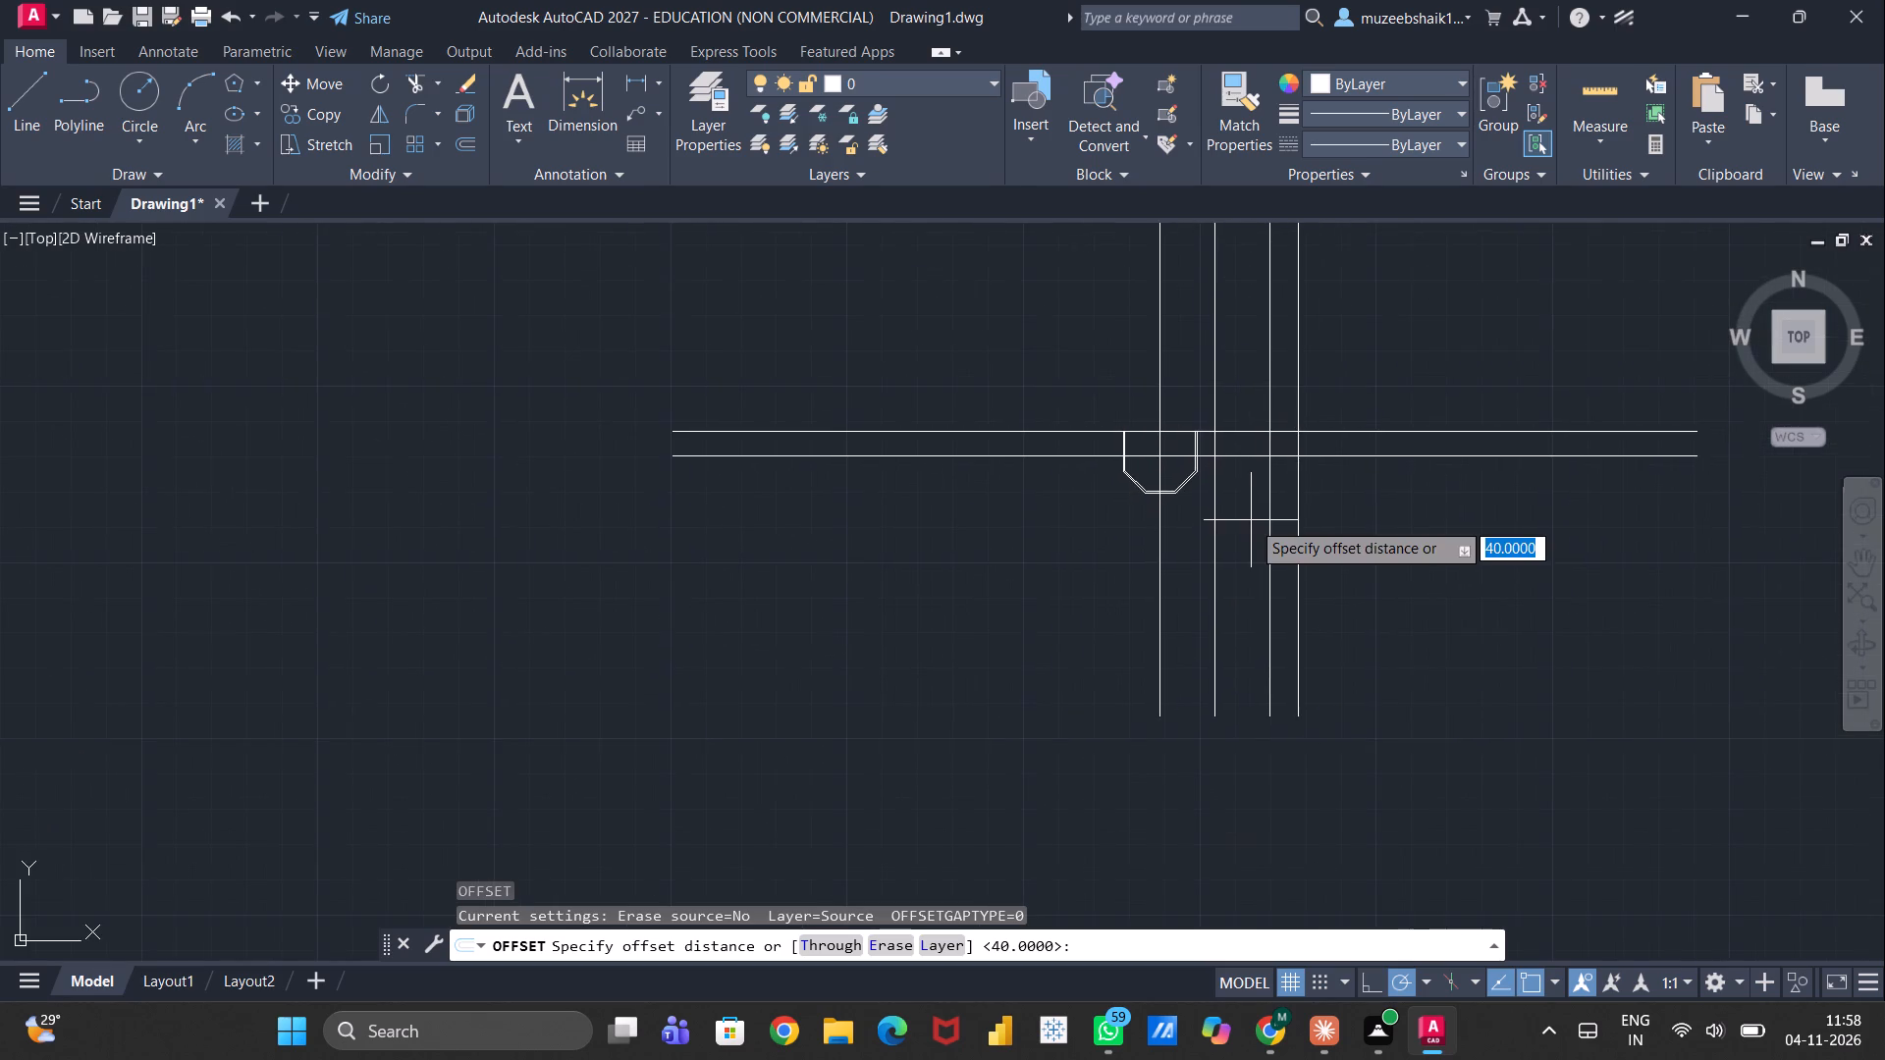
scroll(1240, 508, up, 2)
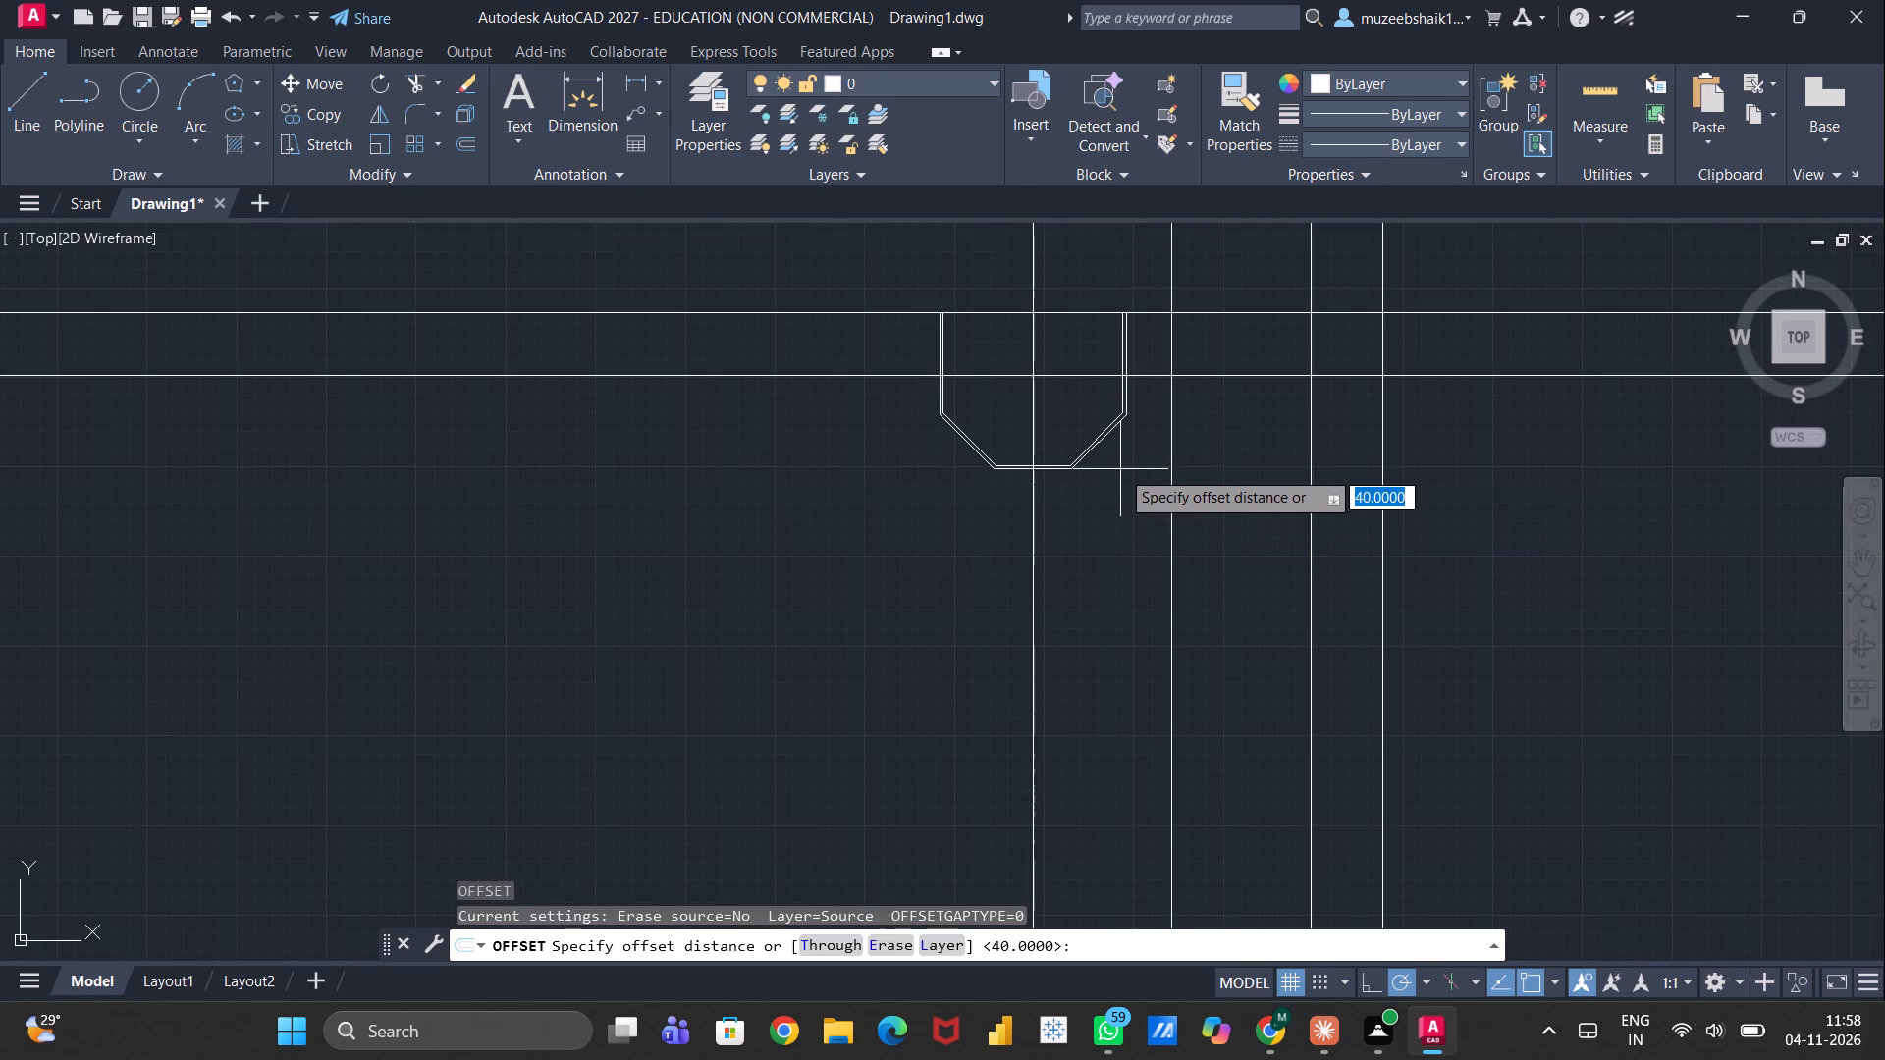
text(95)
key(Return)
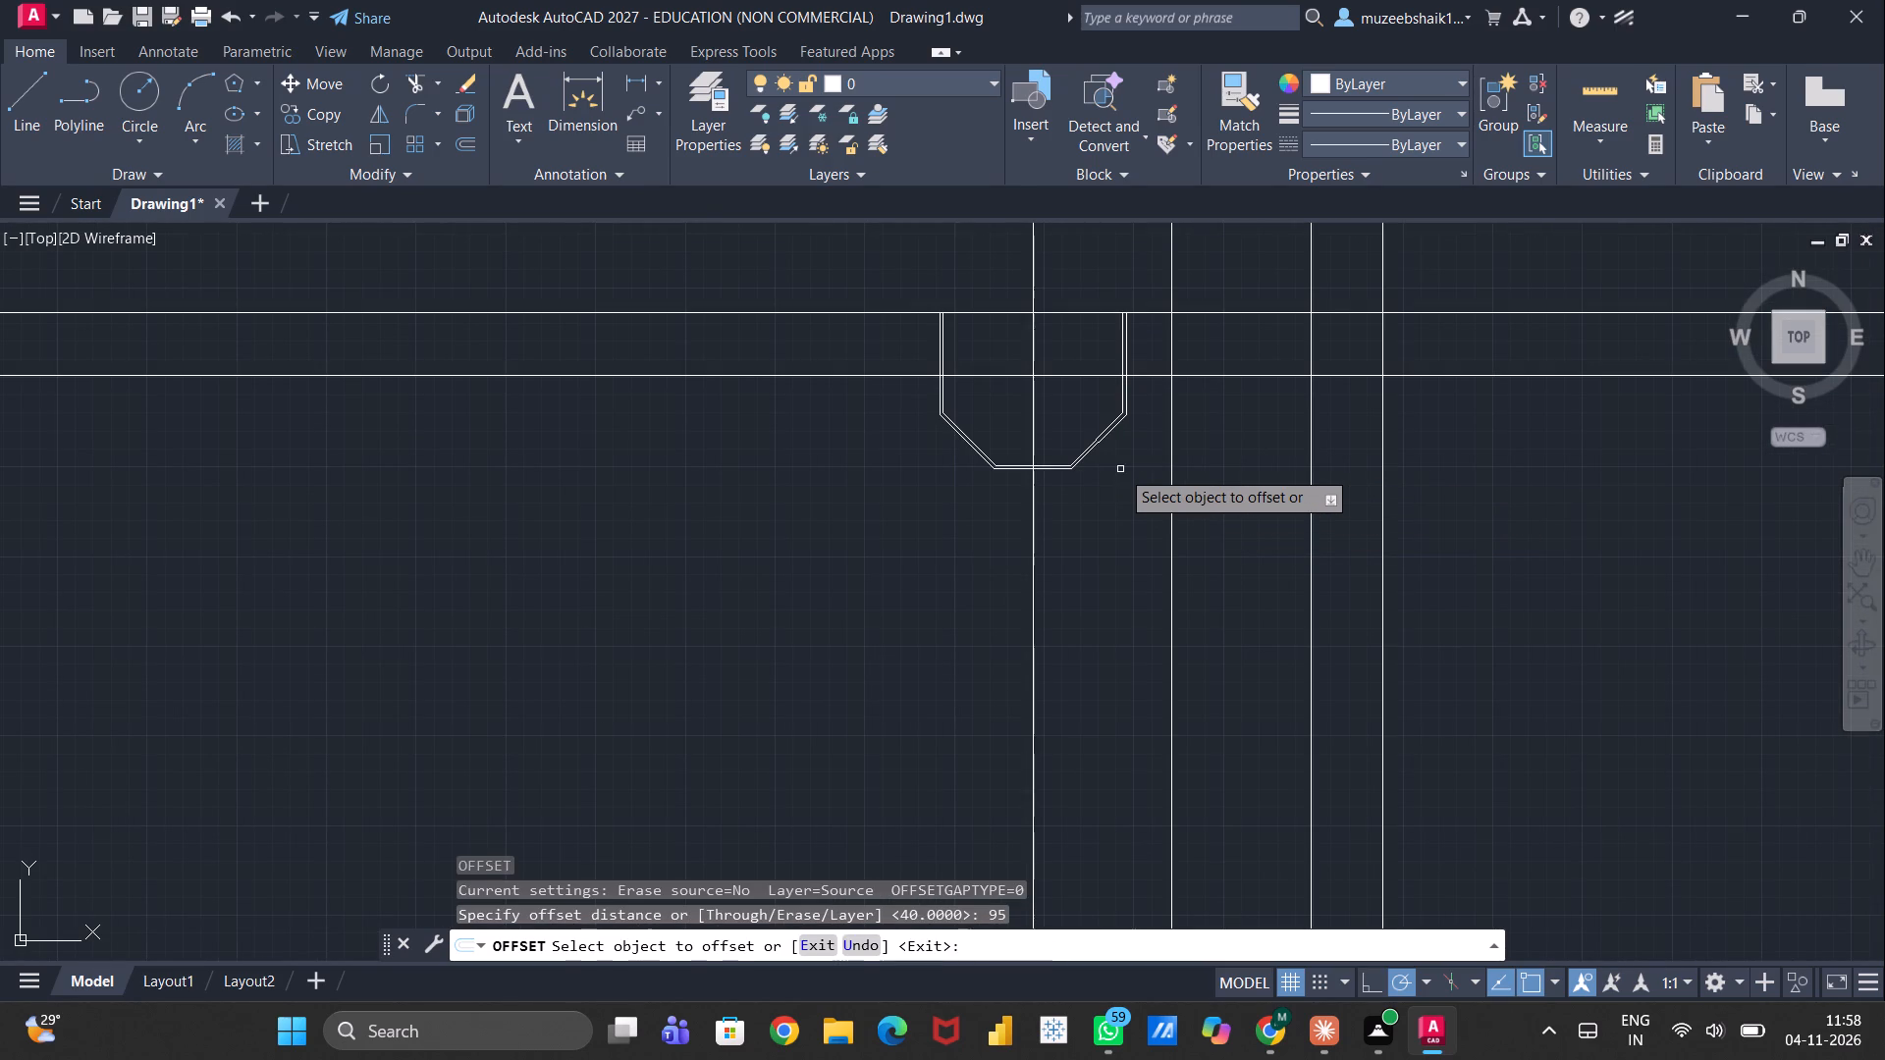
click(1065, 374)
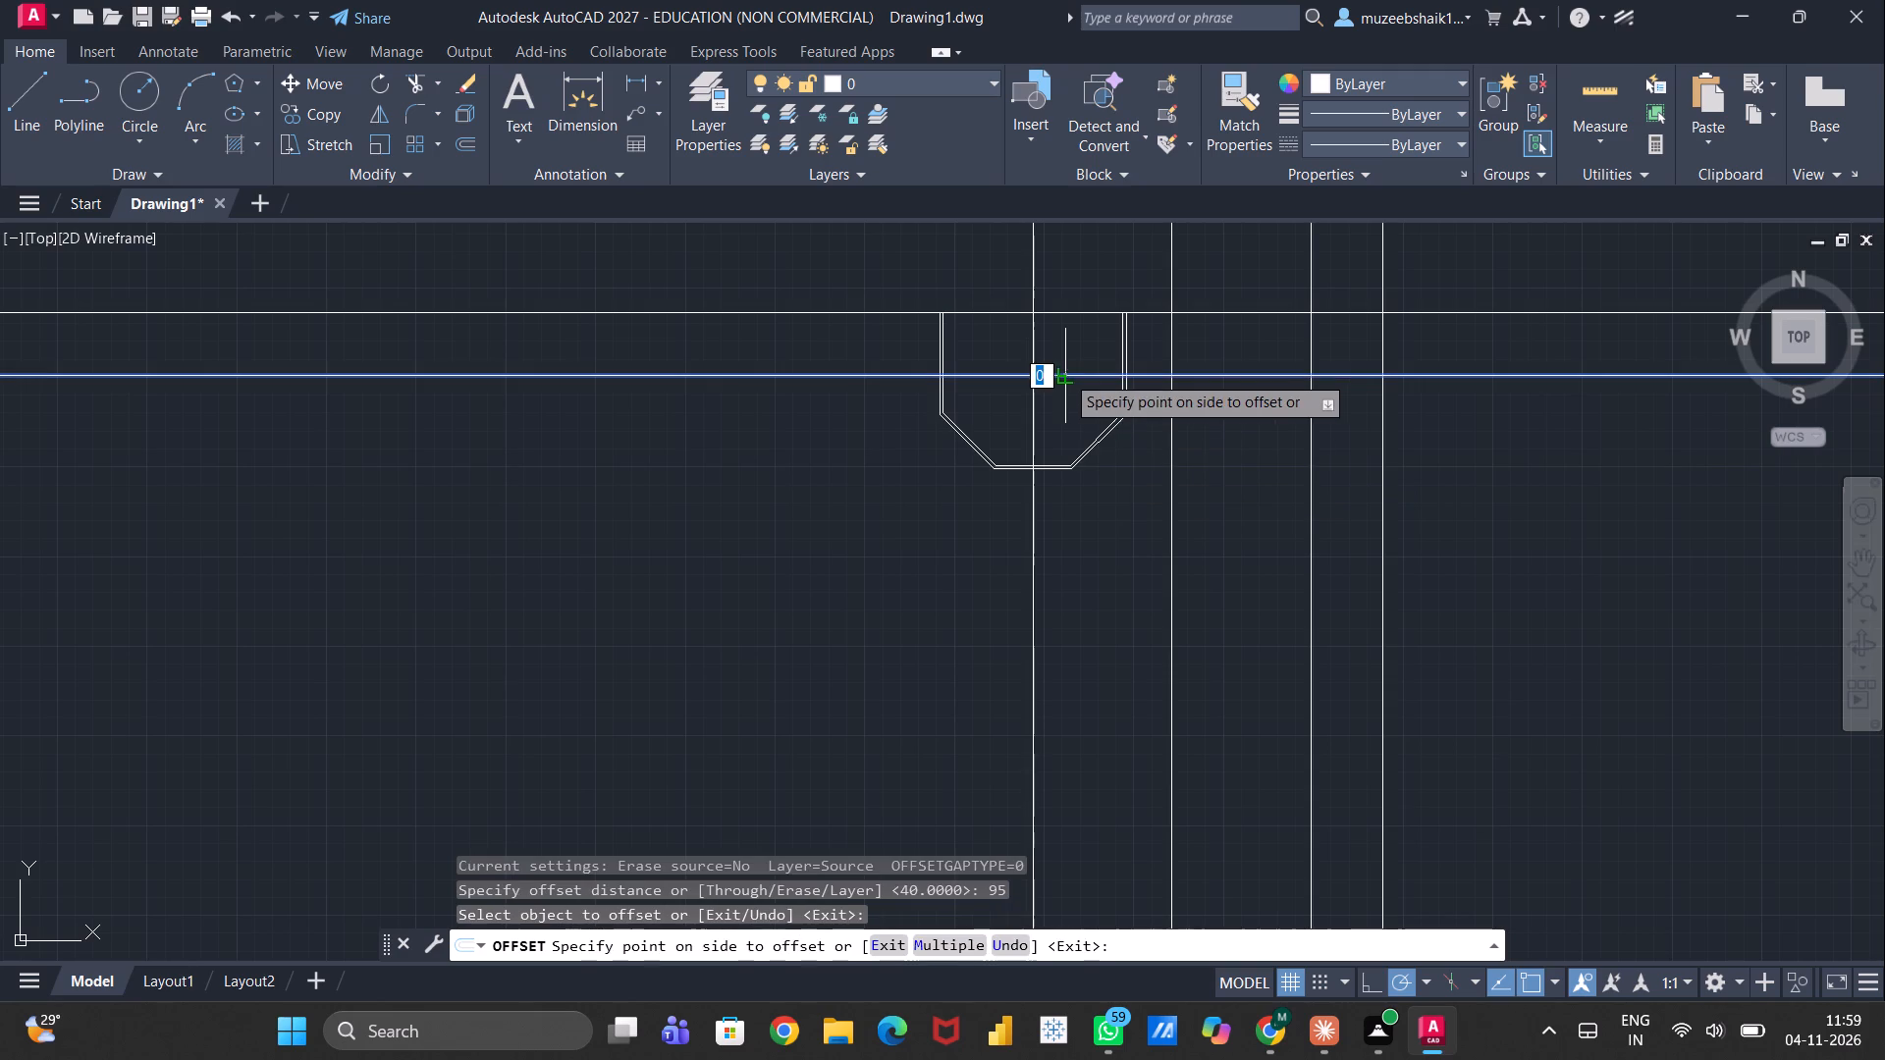
click(1126, 506)
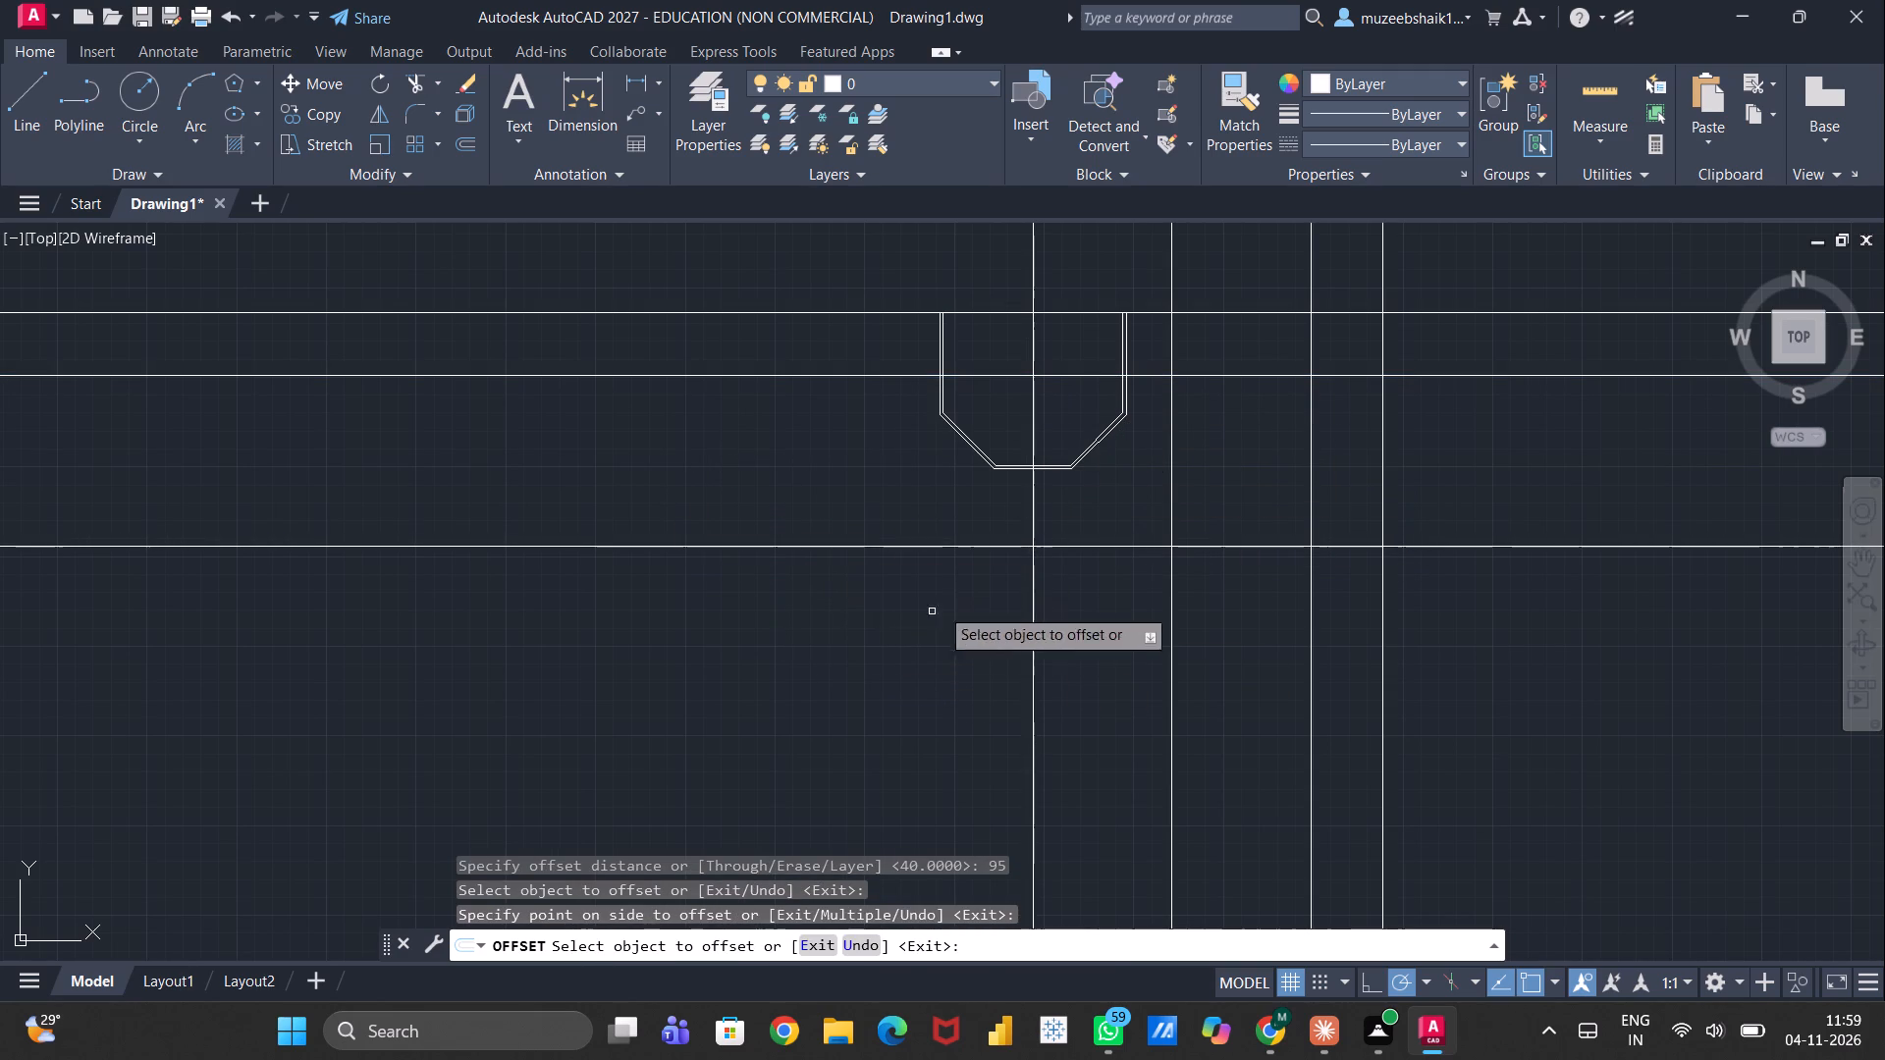
Offset the lowest horizontal line 31 units upward, just below the octagon profile, and end the Offset command.
click(1076, 550)
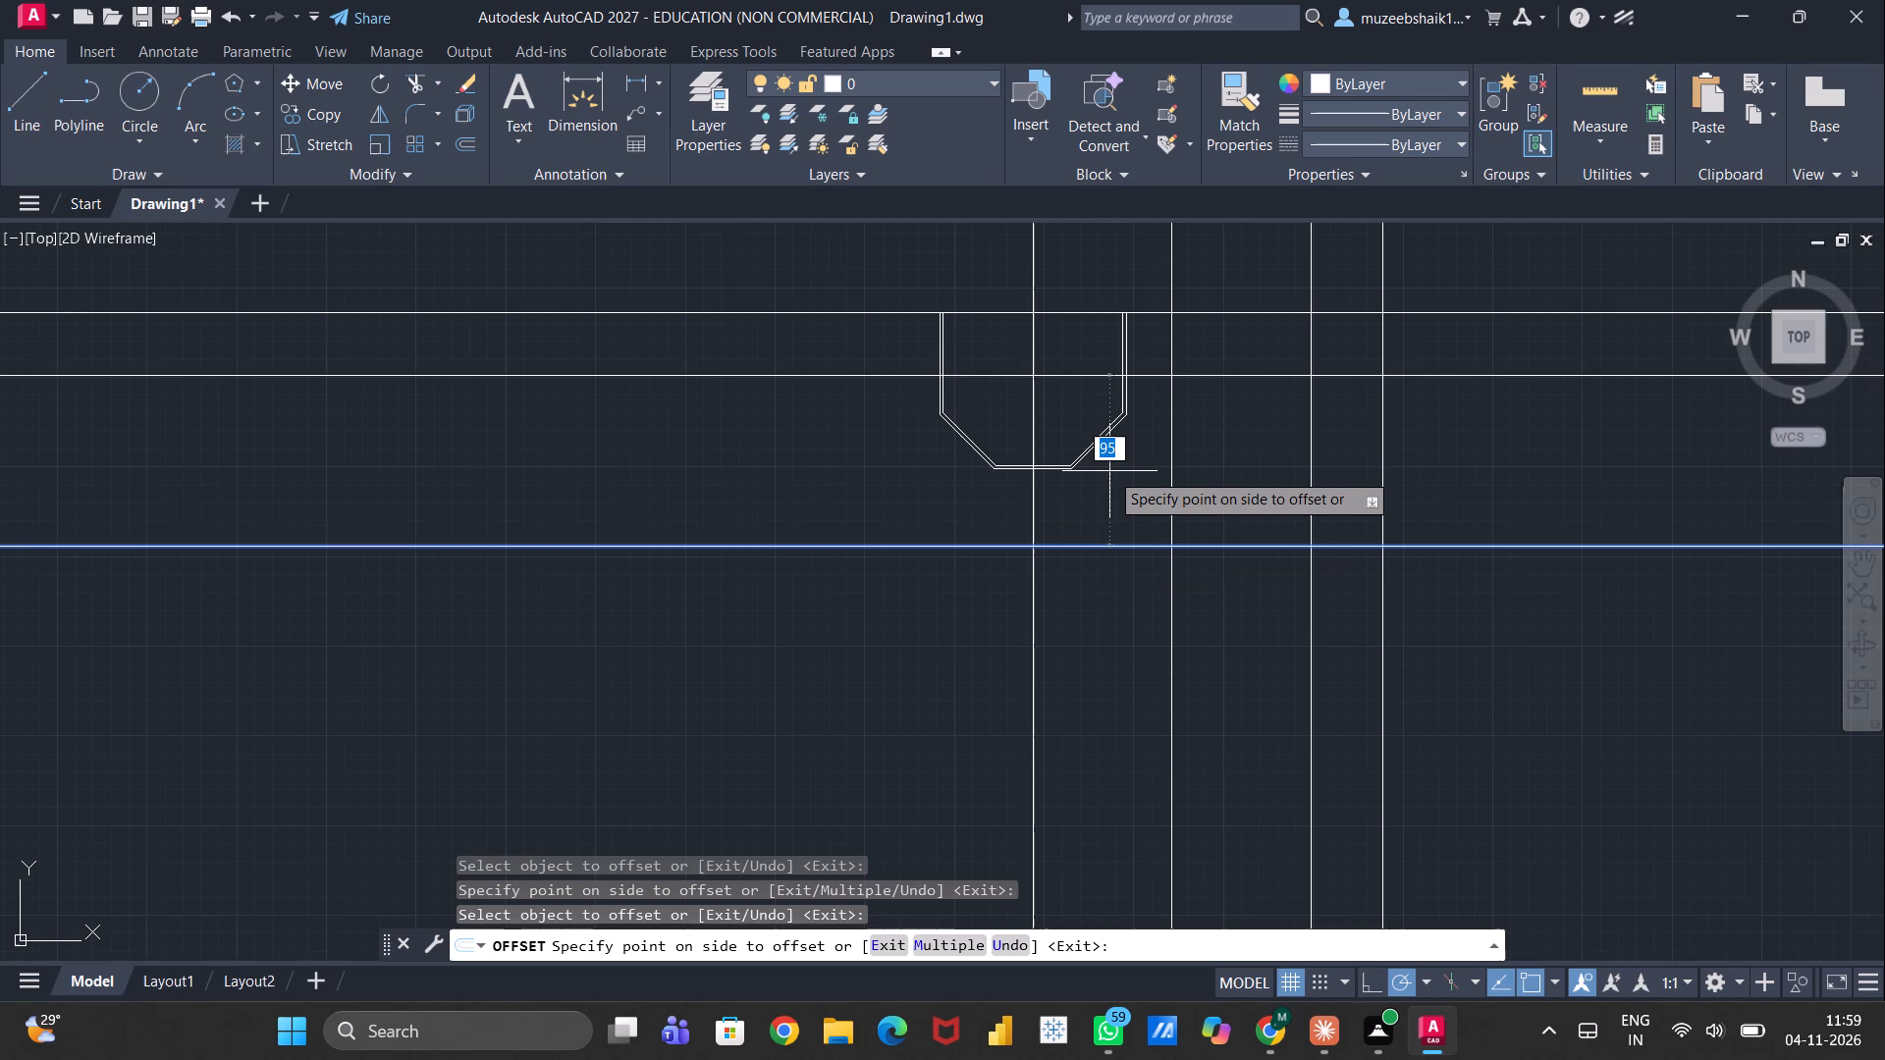
text(31)
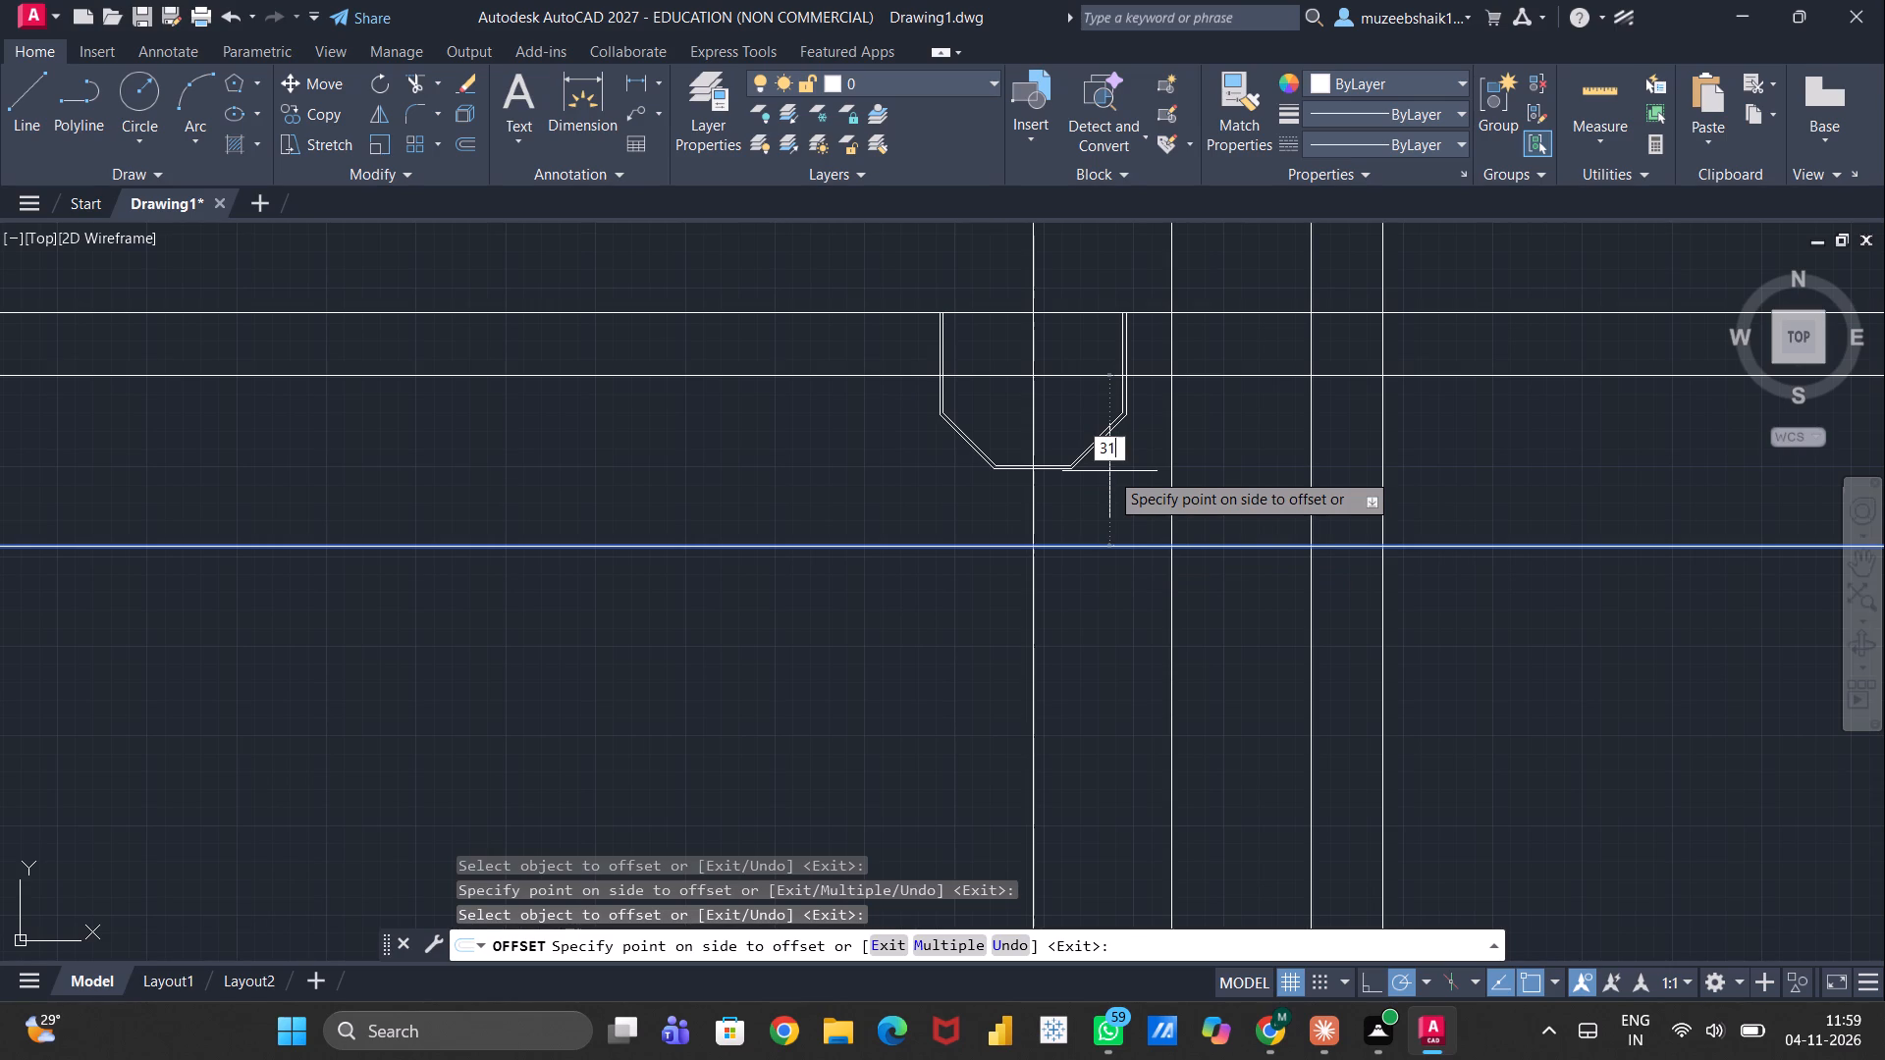
key(Return)
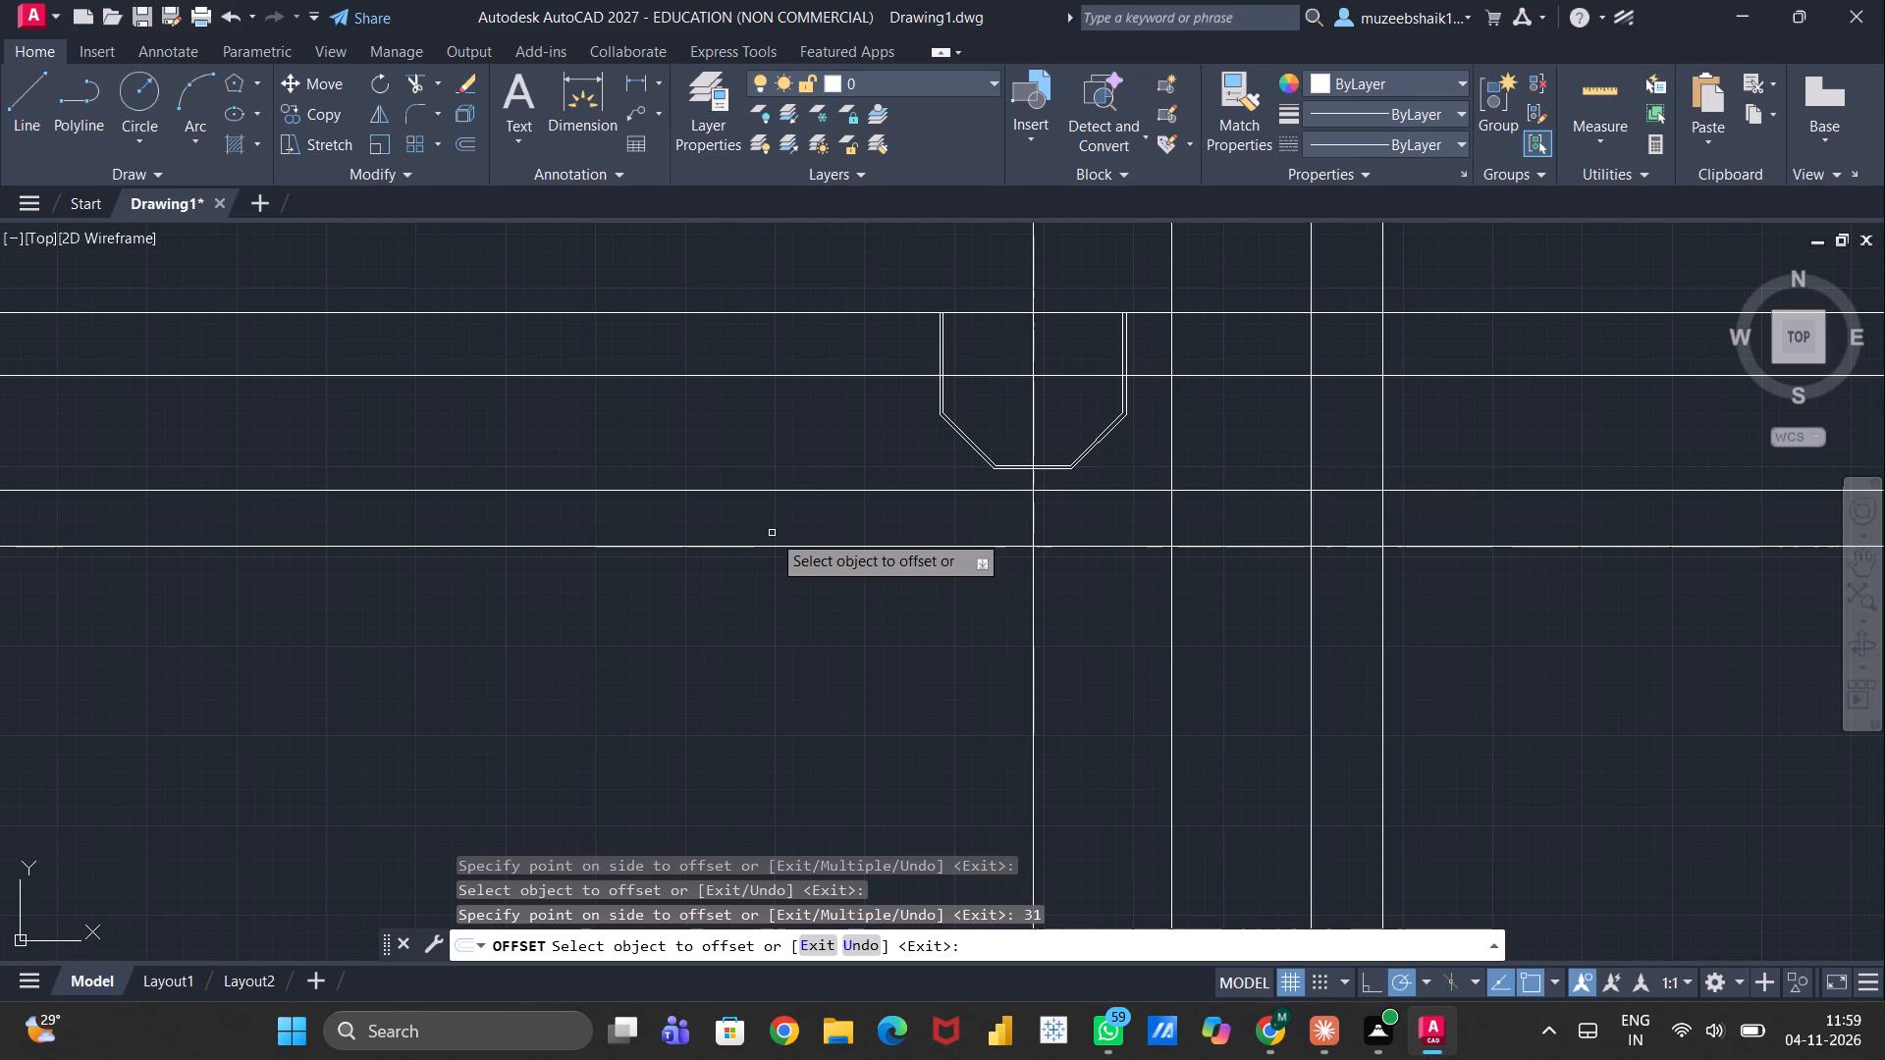
key(Escape)
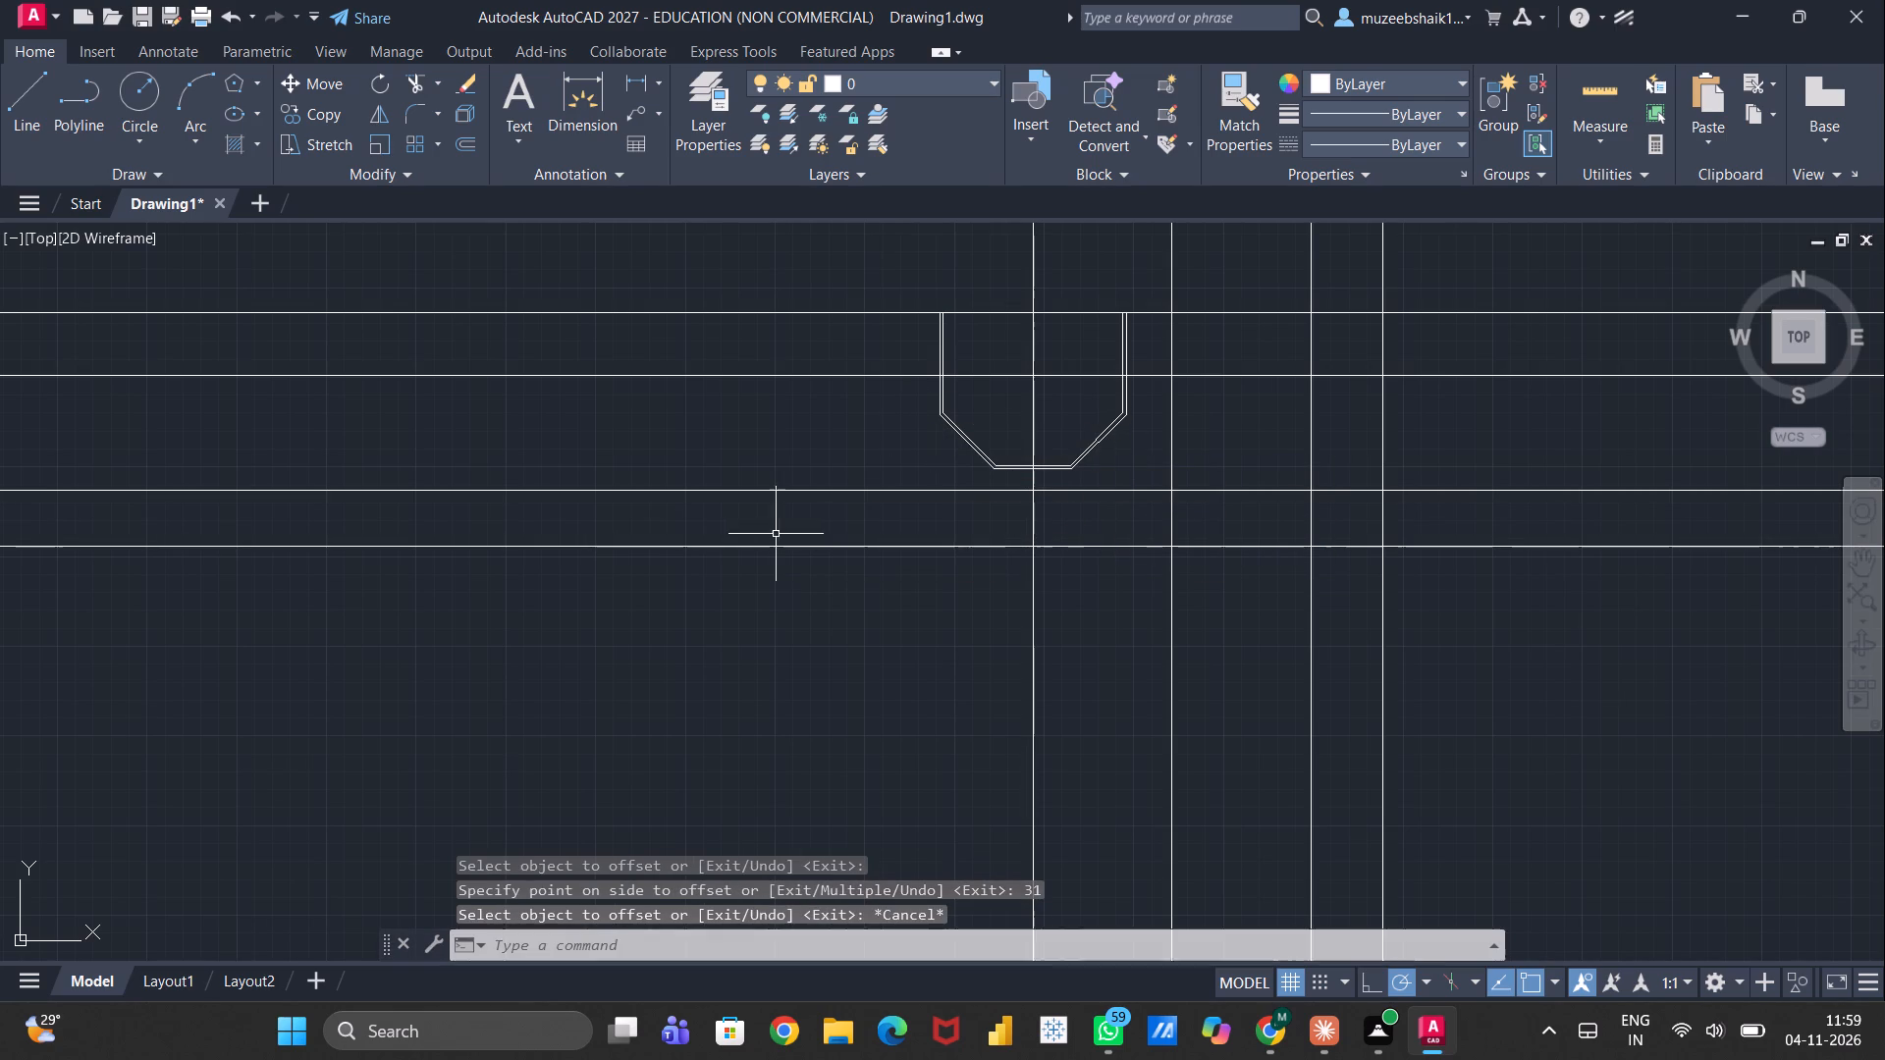
Offset the first vertical line right of the vertical centre line 32 units to the right and end the Offset command.
middle_drag(1123, 447, 1018, 589)
scroll(1022, 577, up, 1)
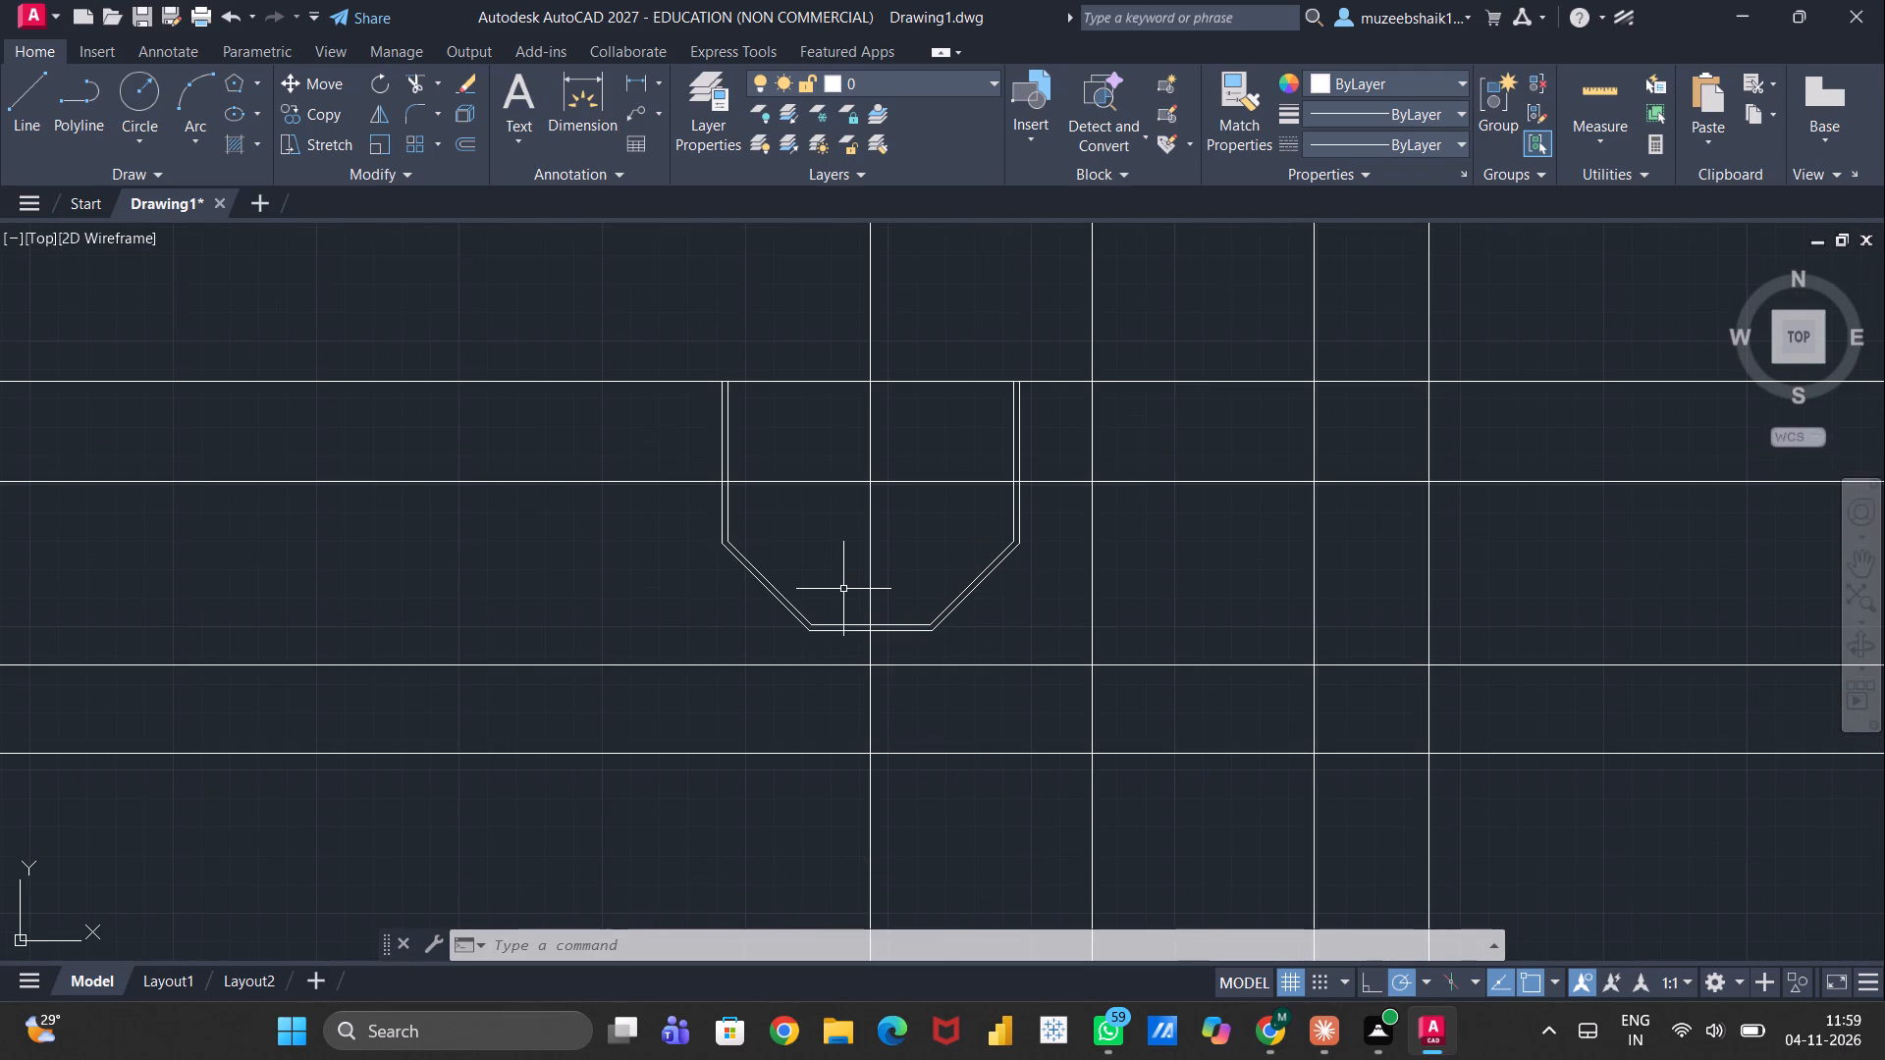
scroll(841, 586, down, 1)
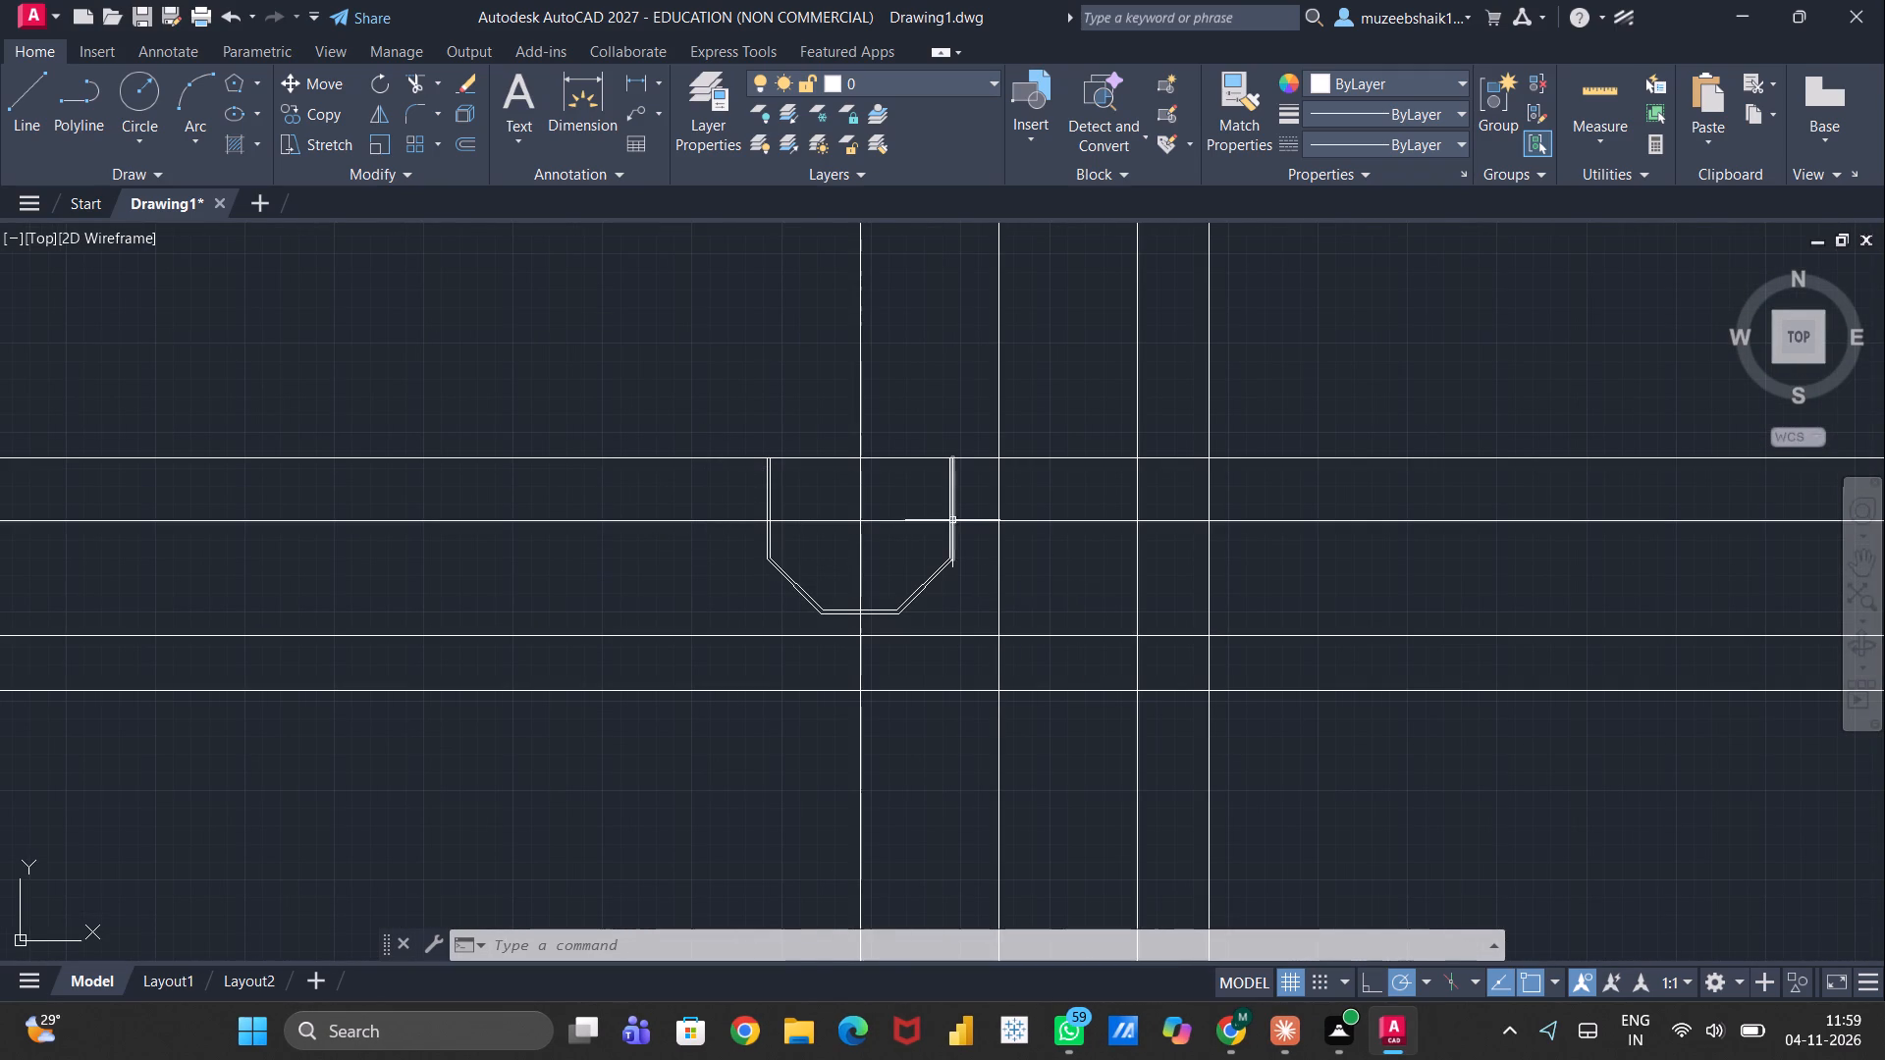
key(o)
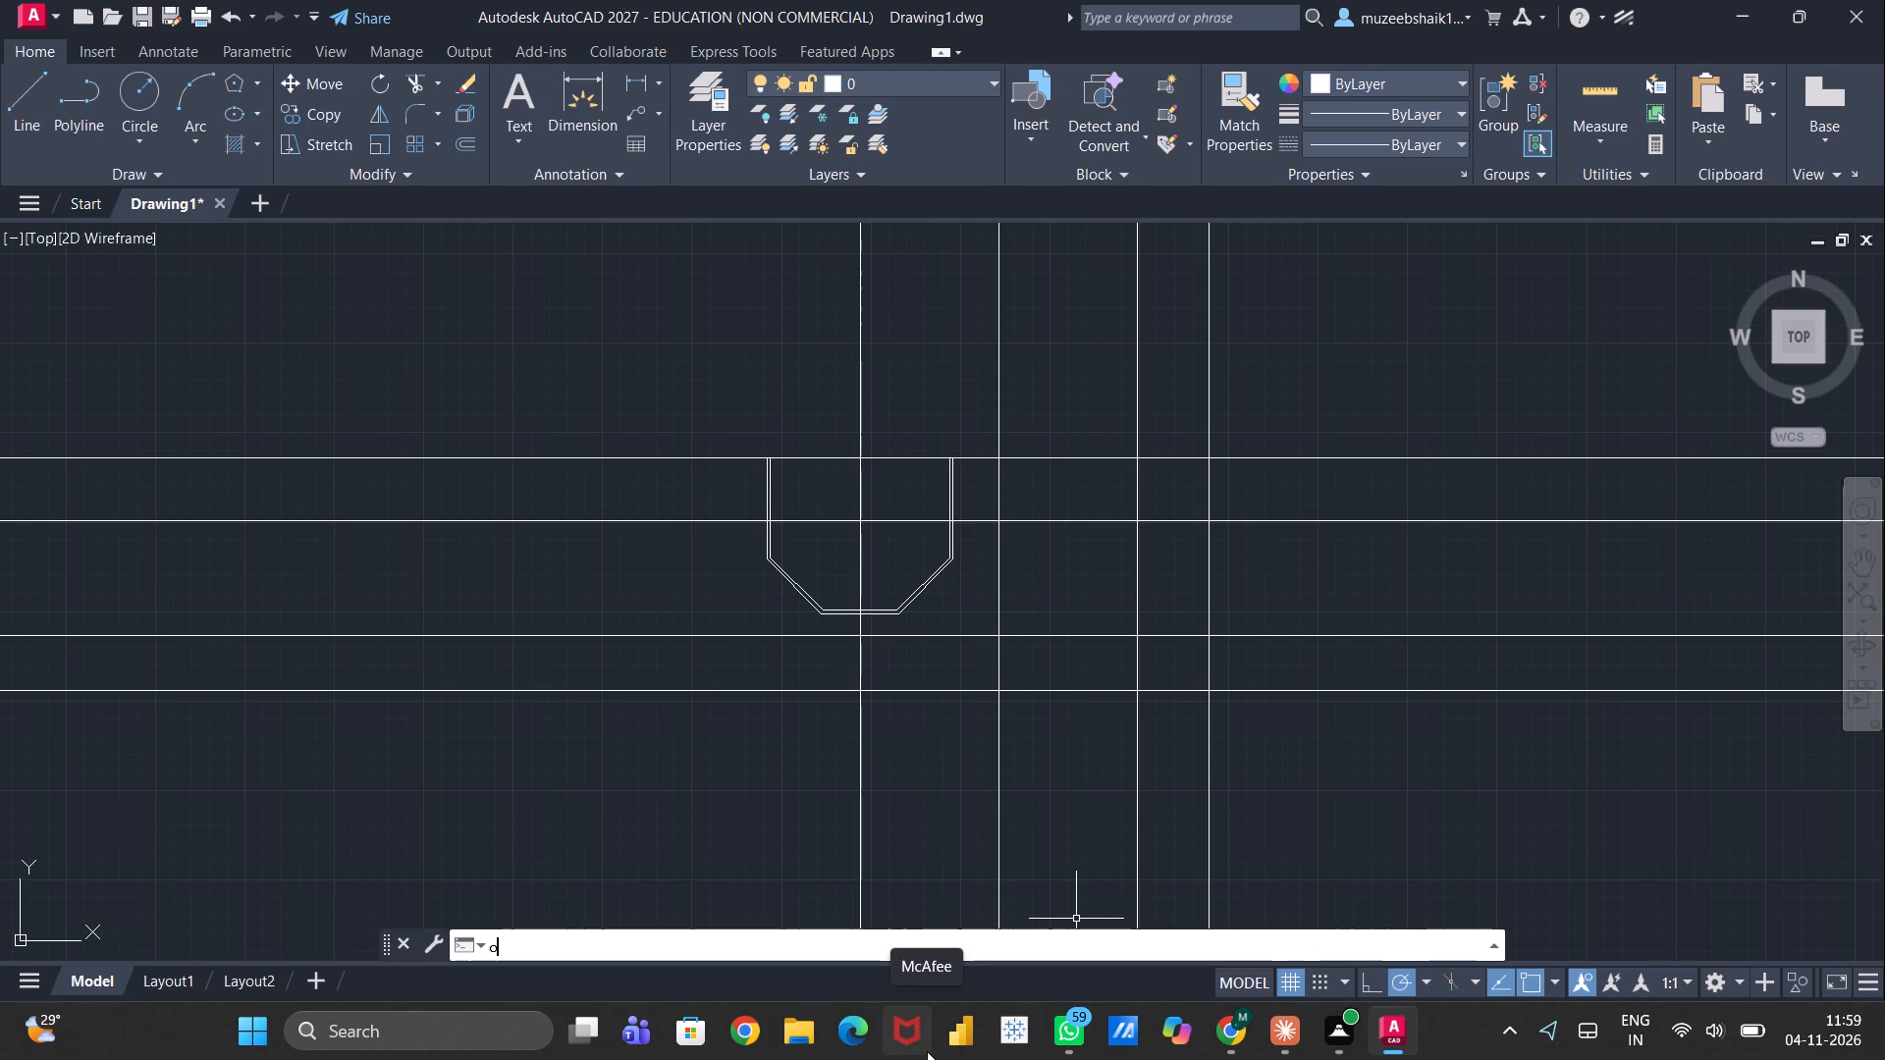
key(Return)
text(32)
key(Return)
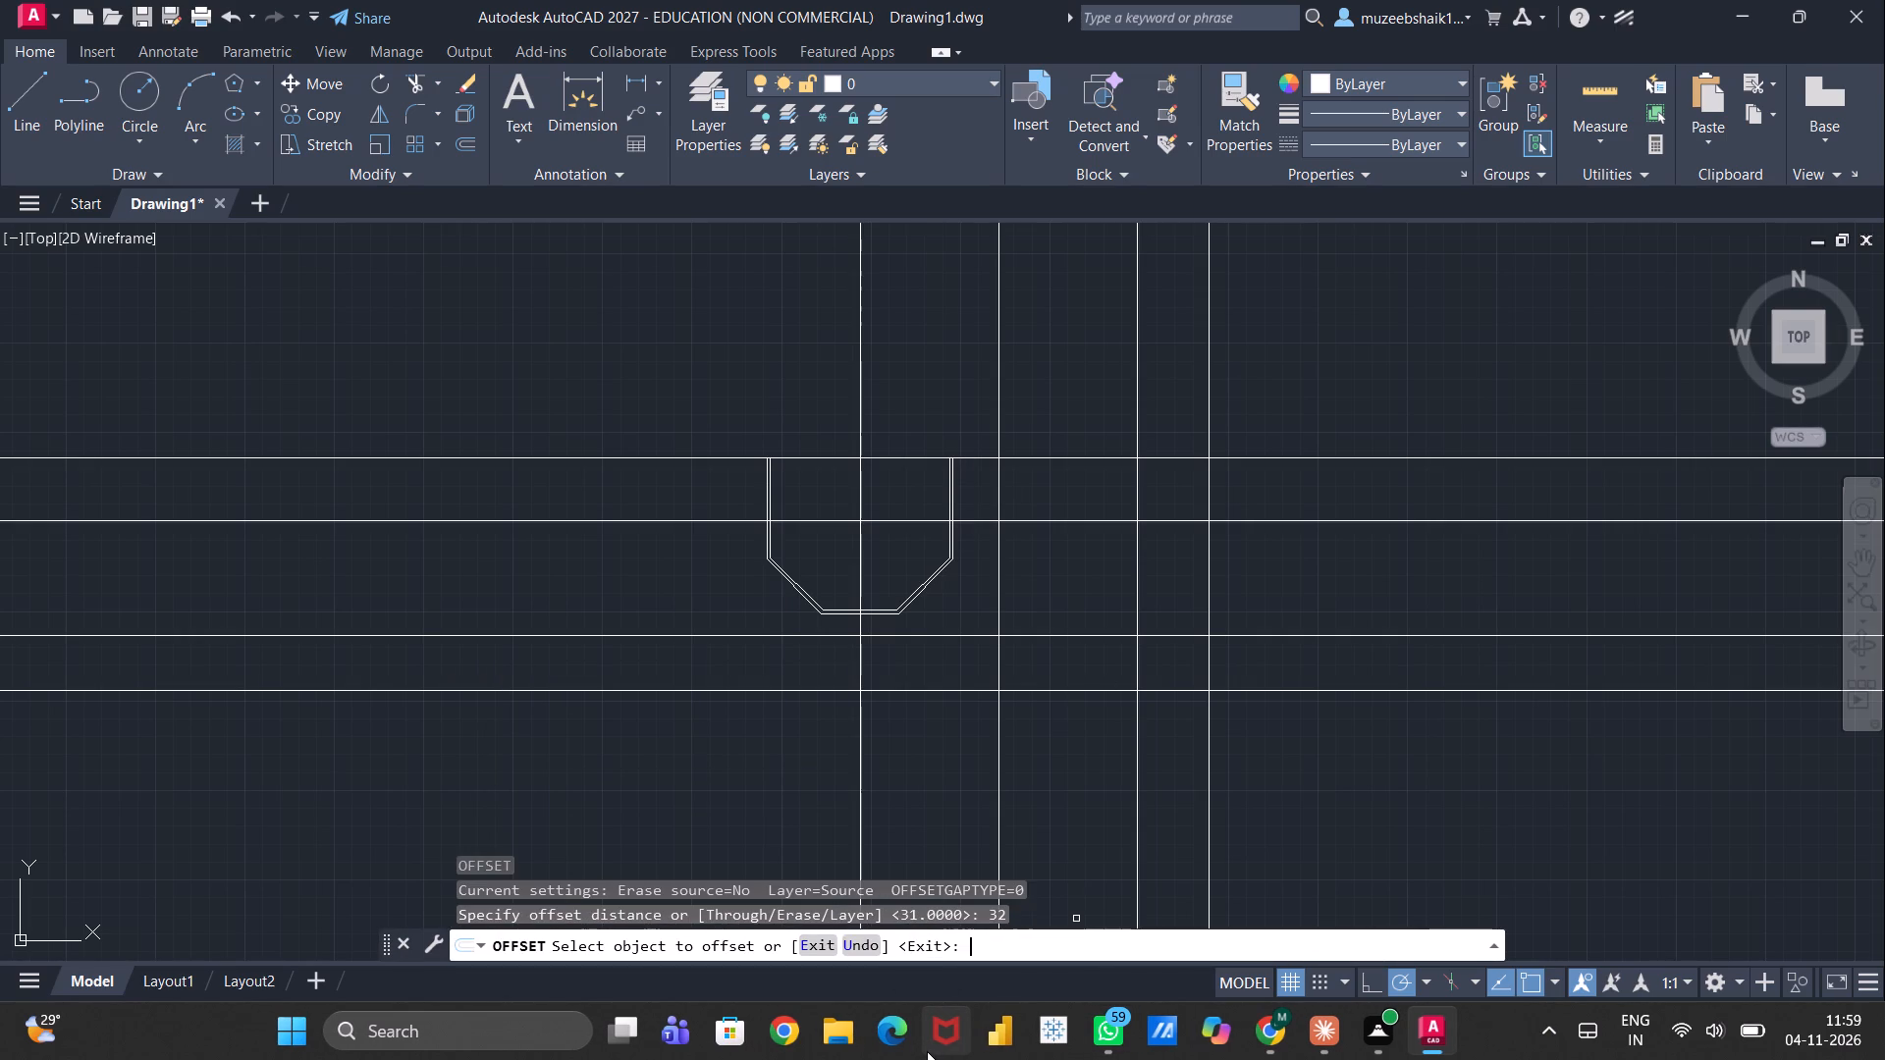
scroll(1307, 456, down, 1)
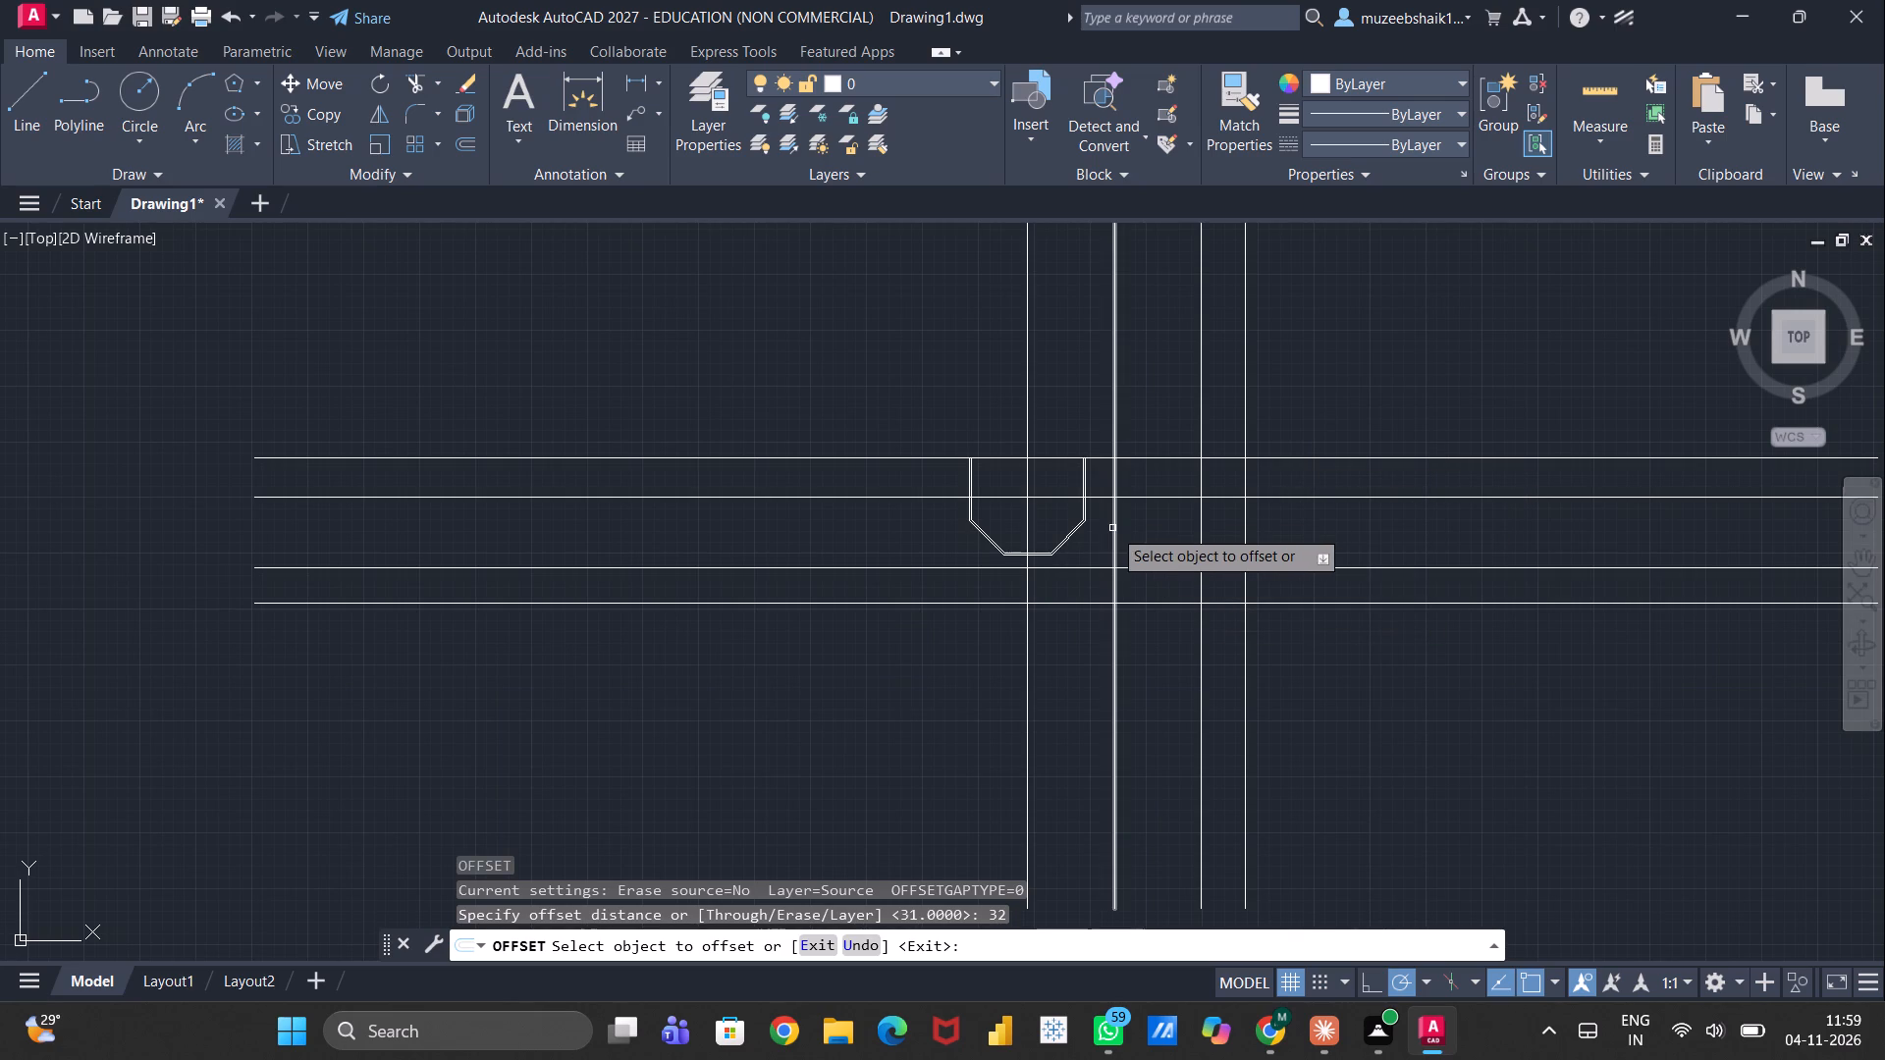
click(1112, 528)
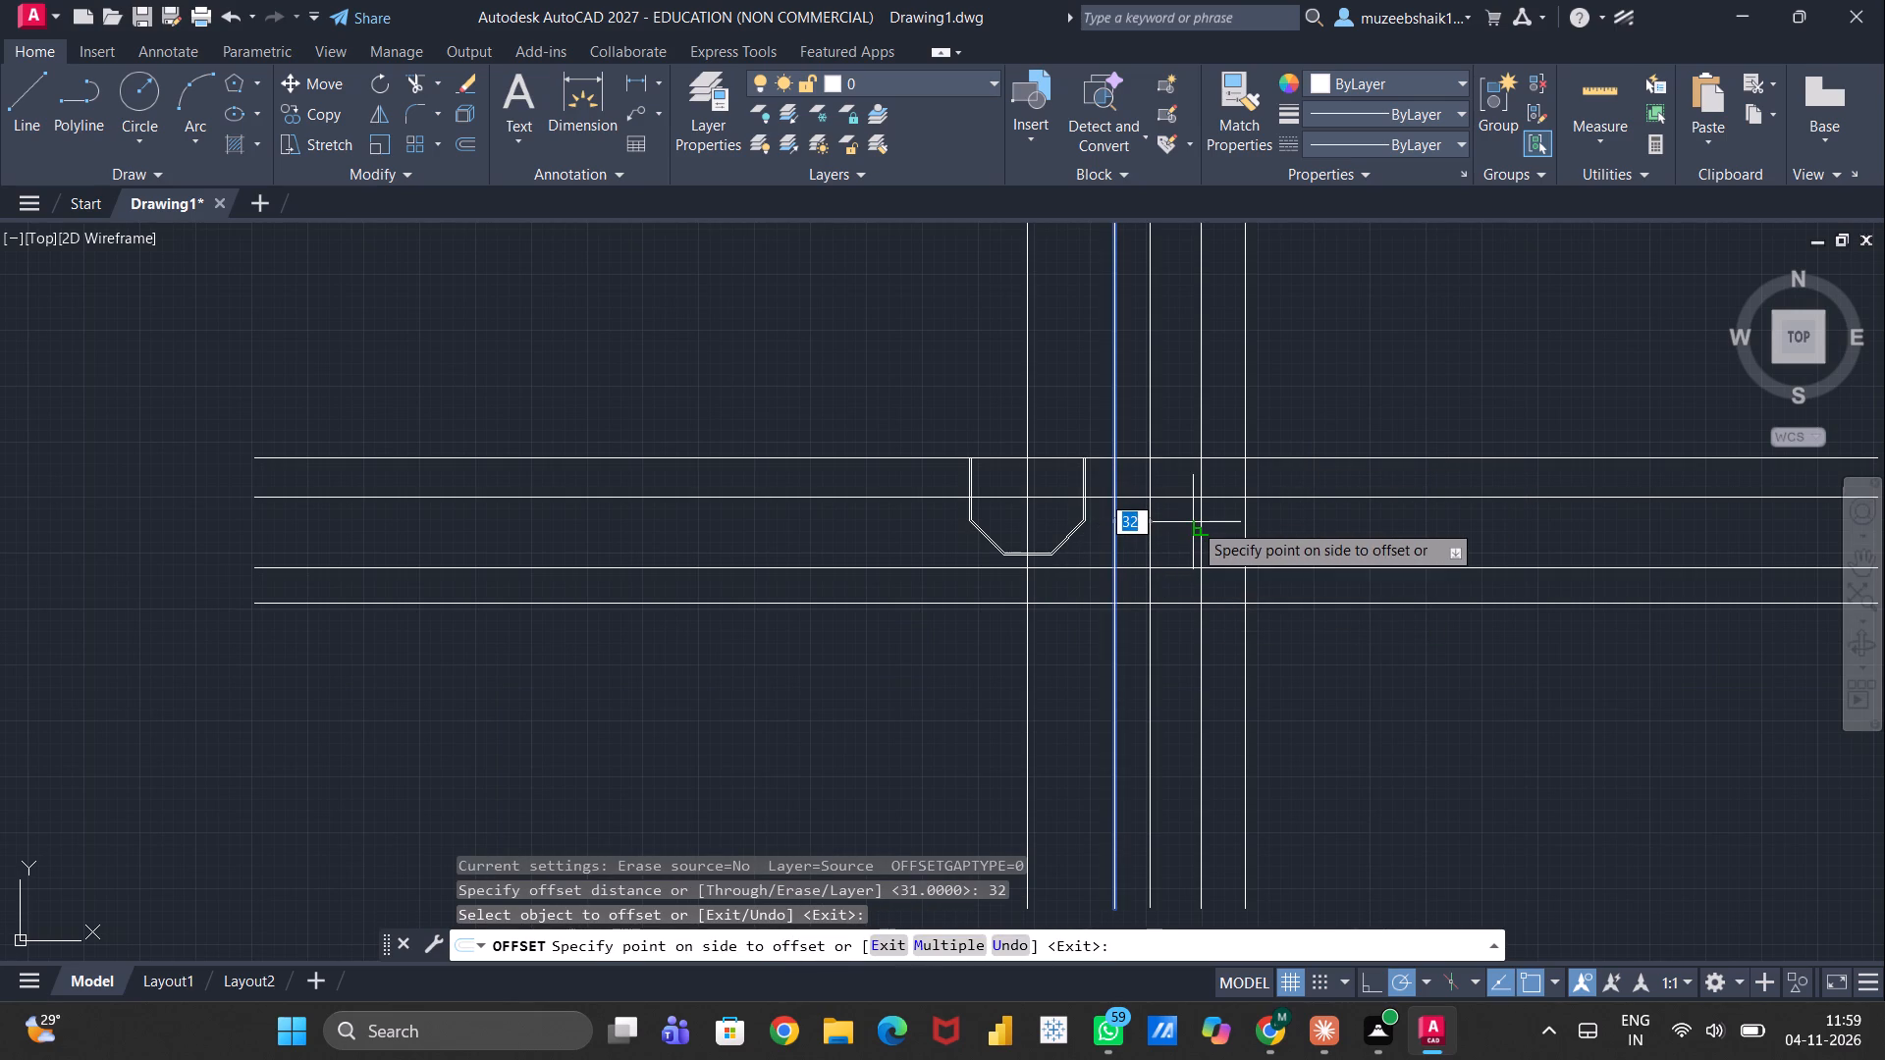
click(1182, 522)
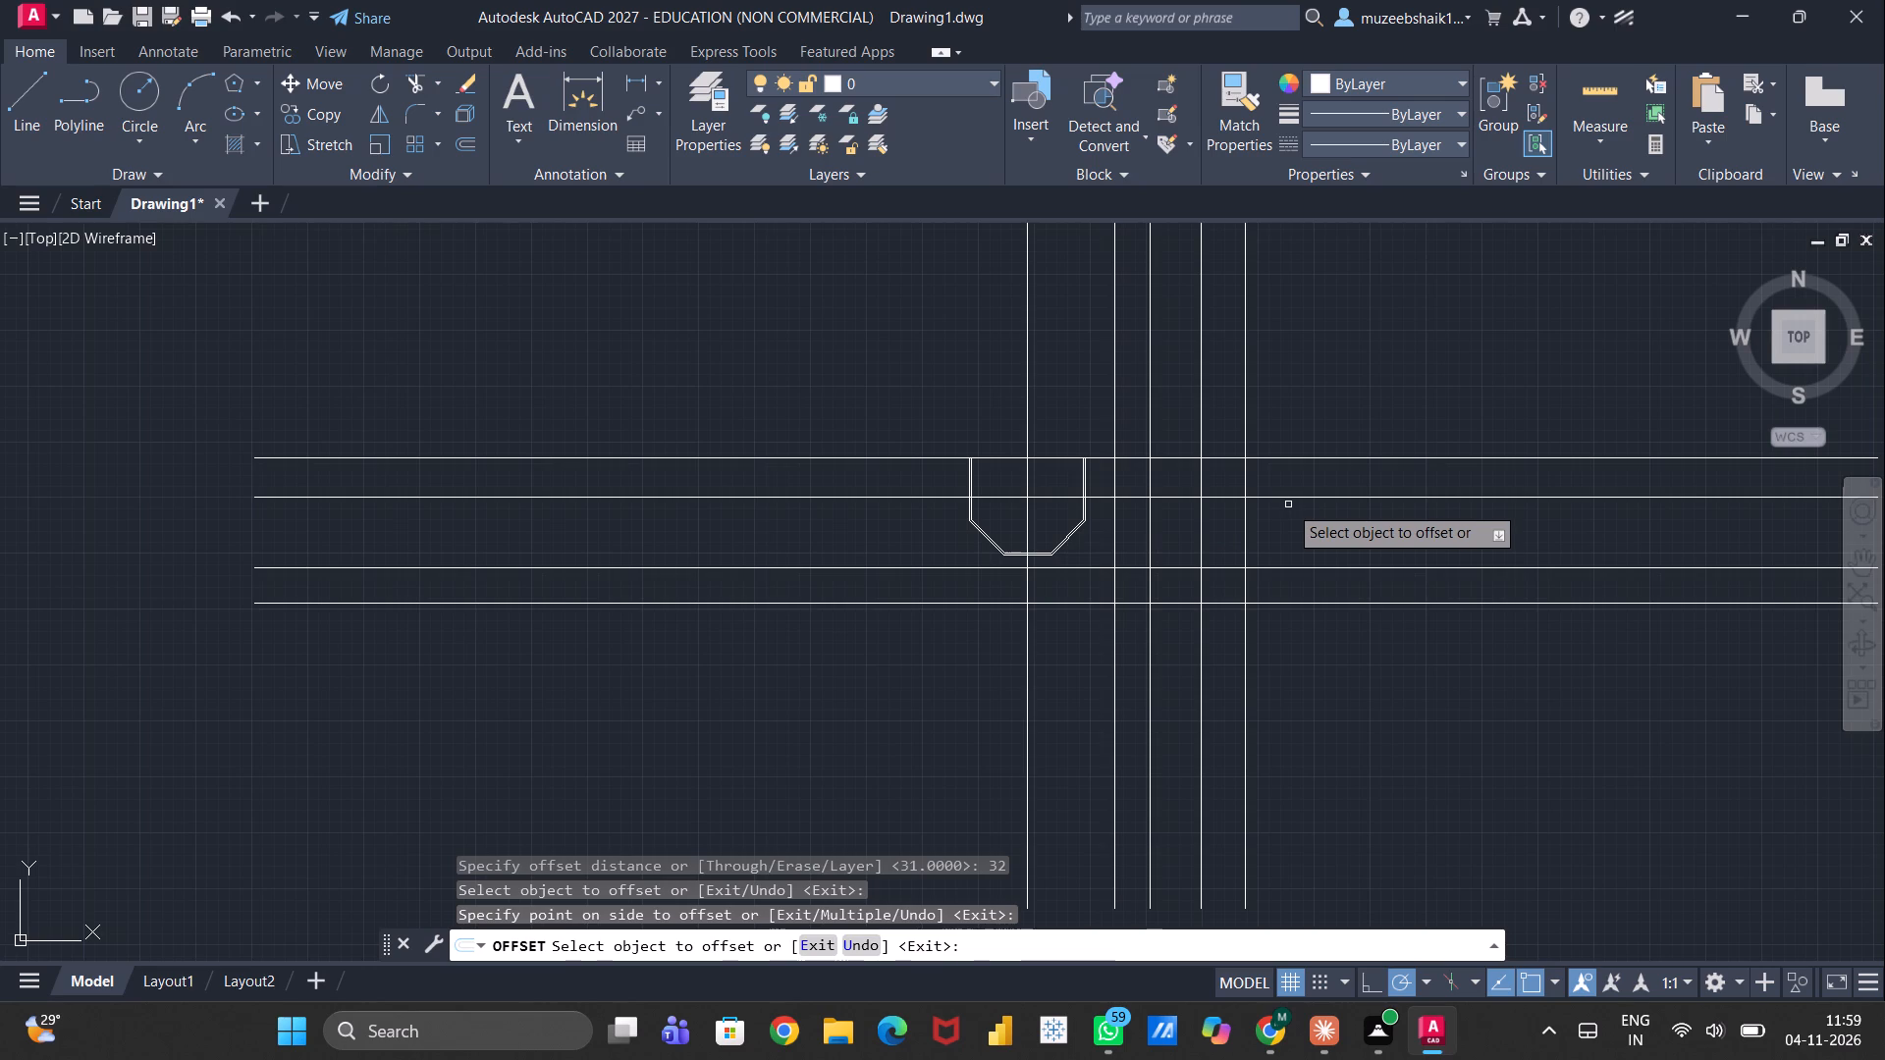
text(tr)
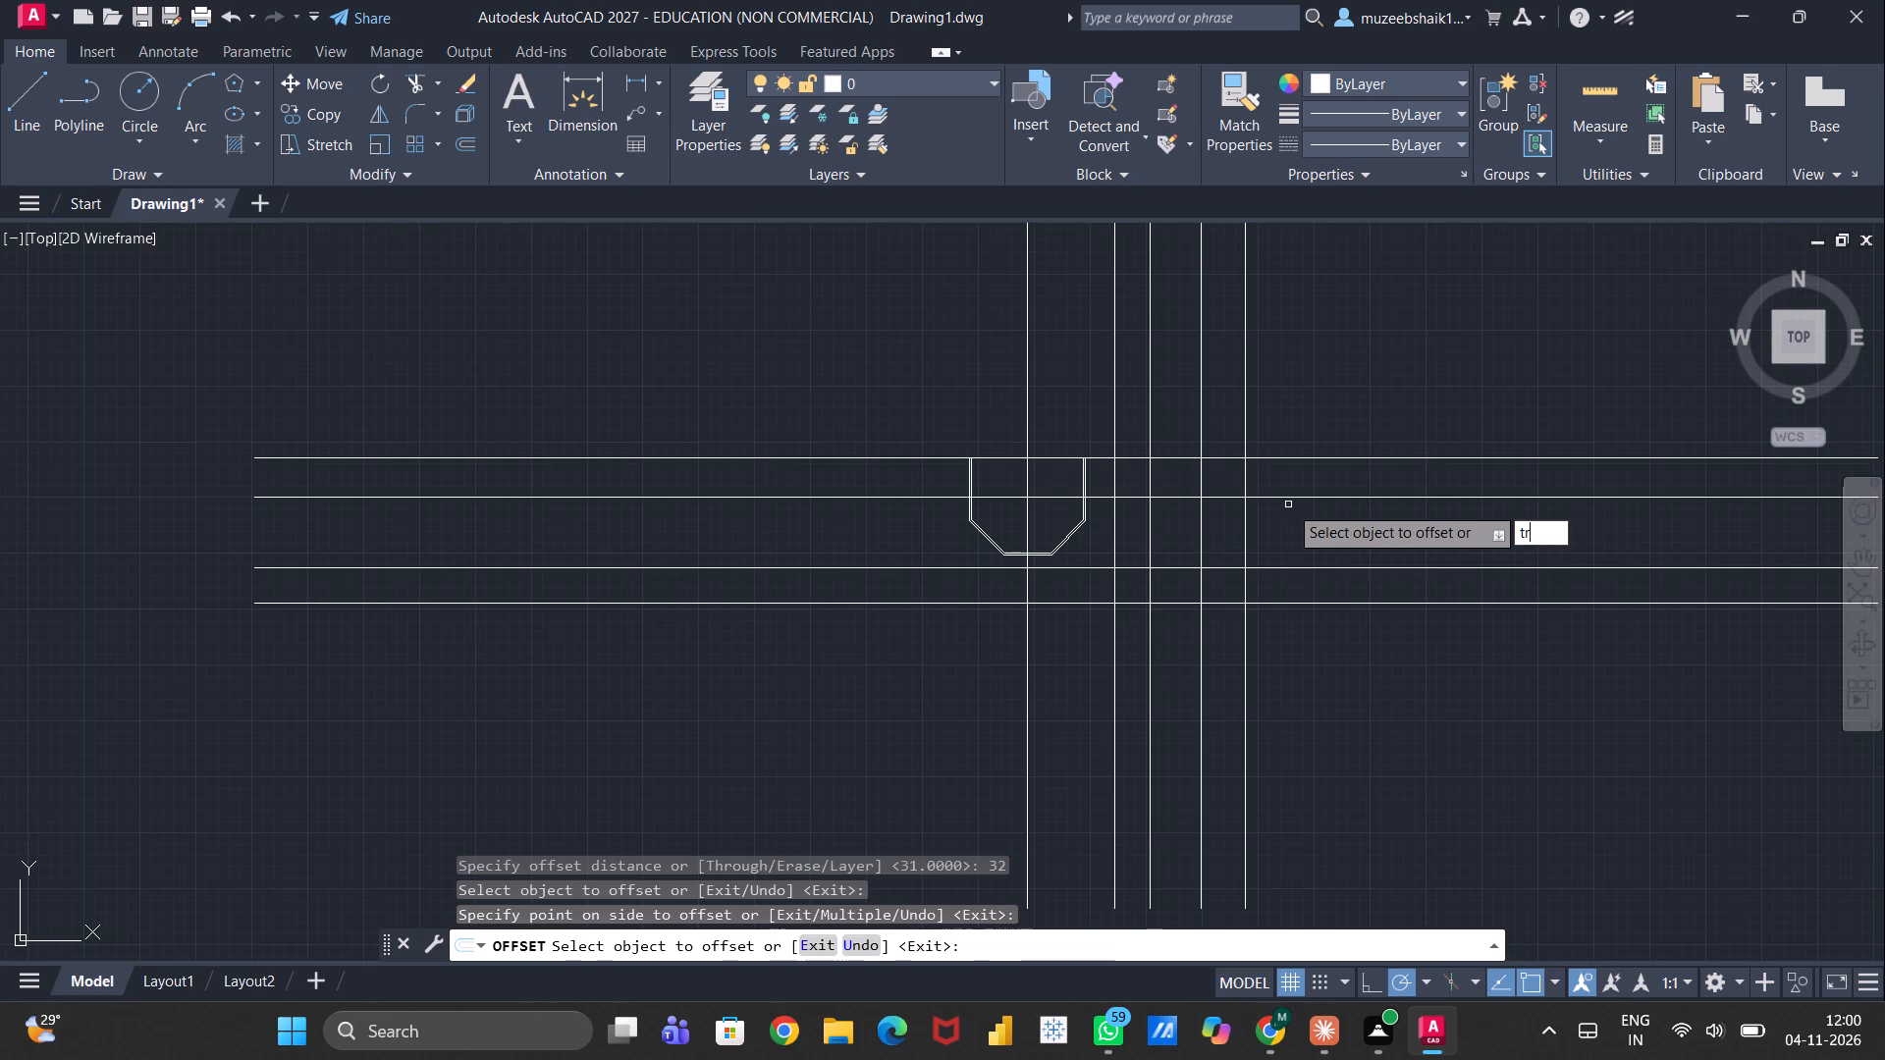
key(Return)
key(Escape)
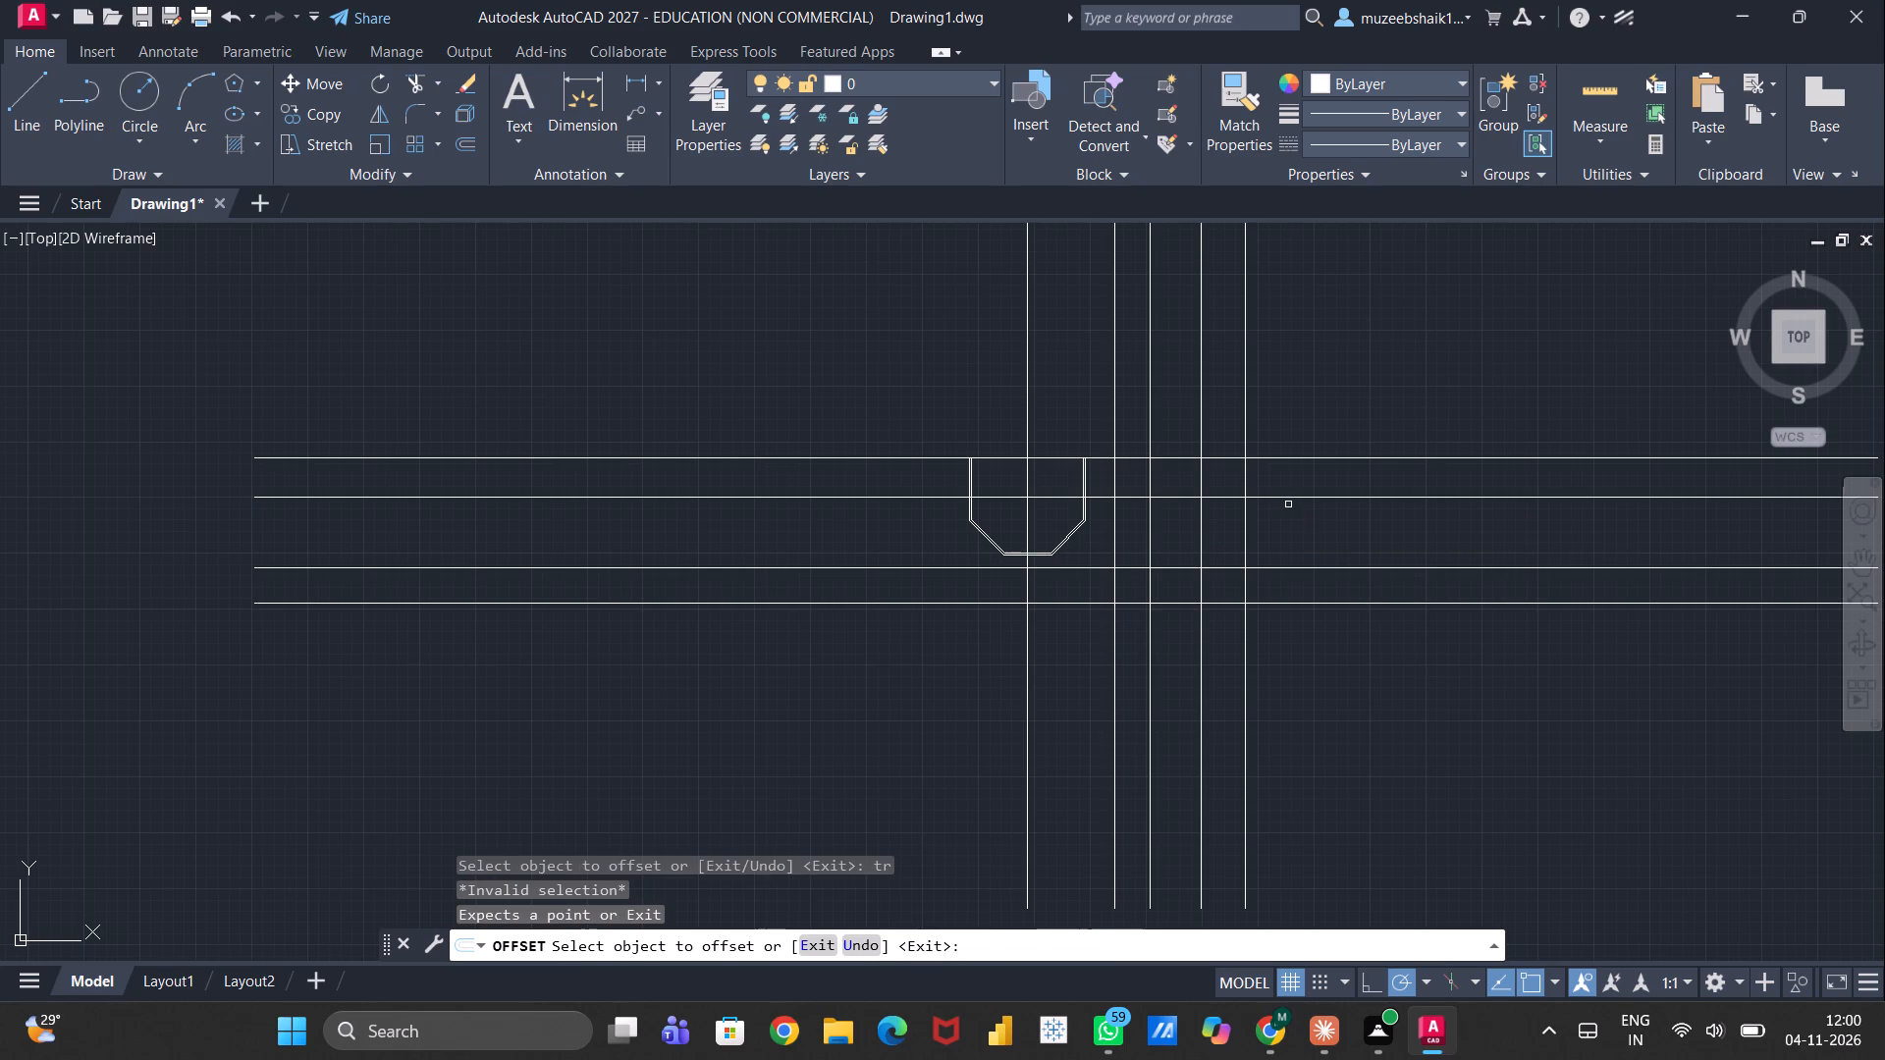
Trim the four vertical lines right of the octagon profile where they extend above the top horizontal line.
text(tr)
key(Return)
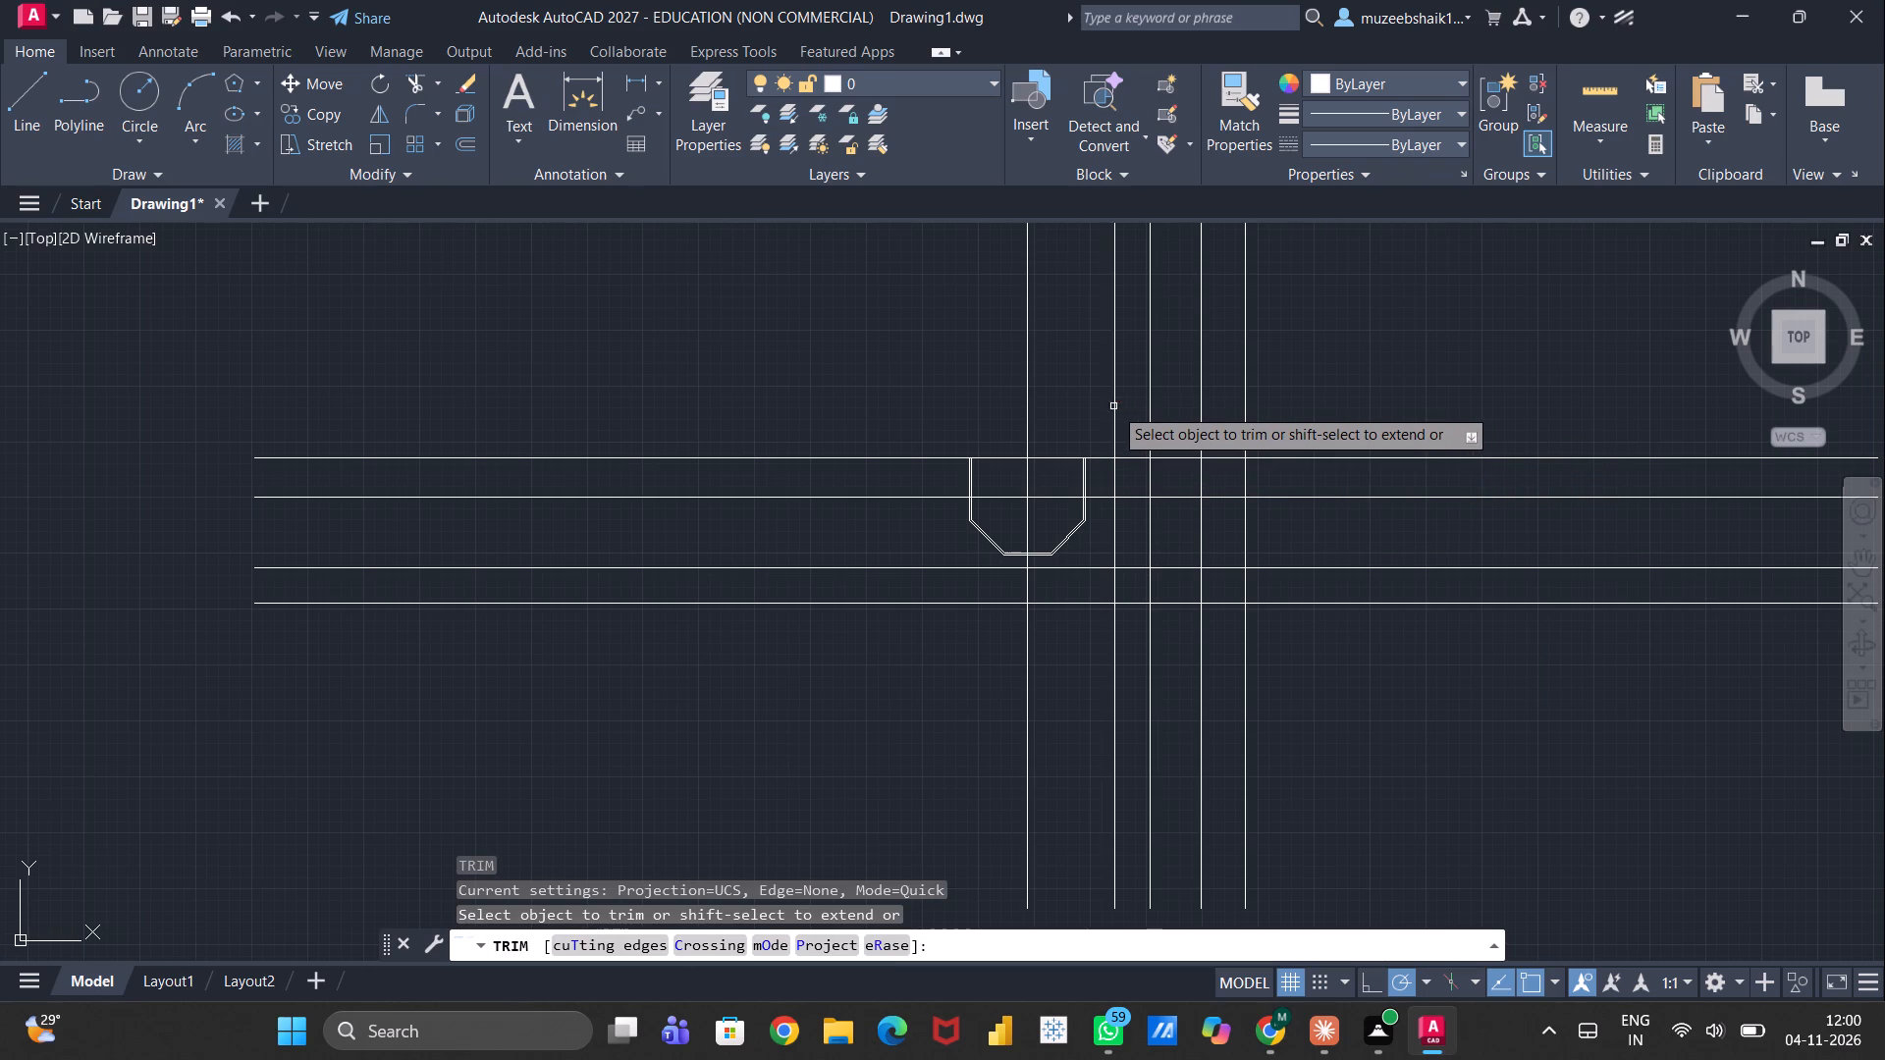
drag(1078, 406, 1195, 388)
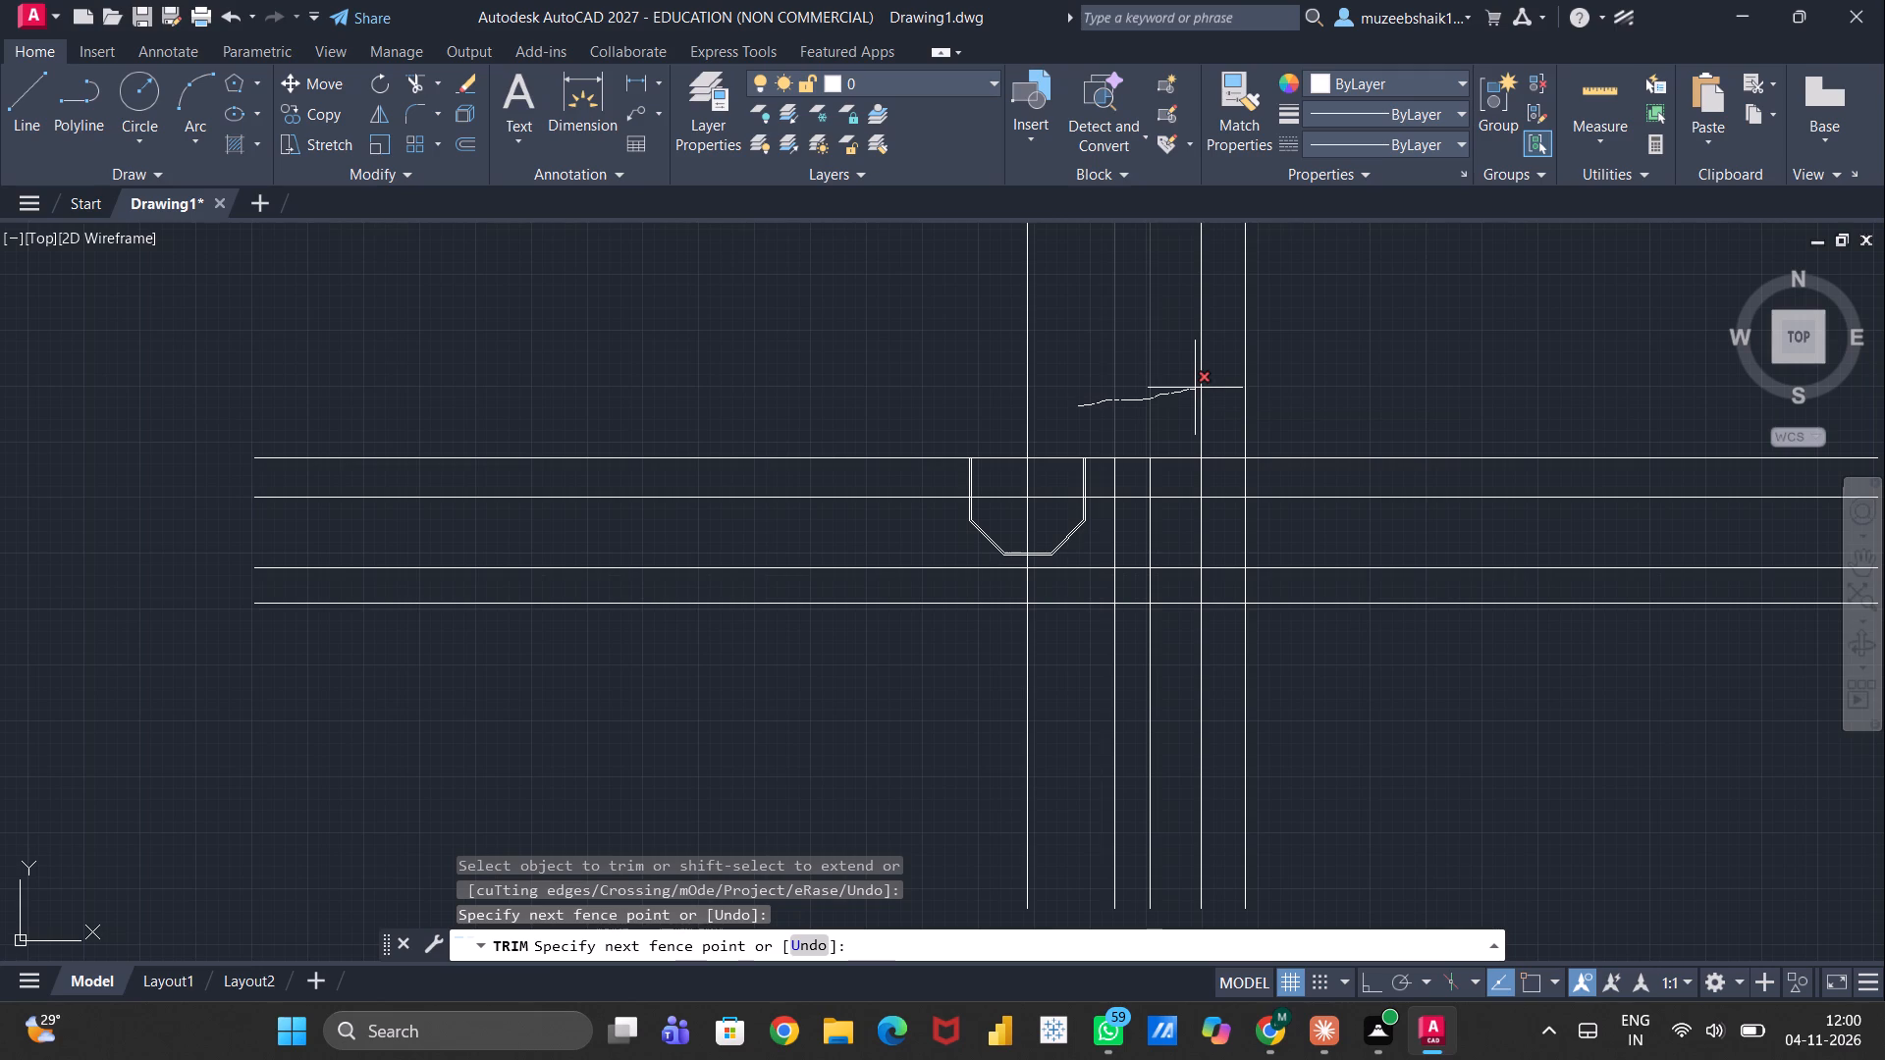
drag(1195, 388, 1226, 381)
drag(1226, 381, 1262, 371)
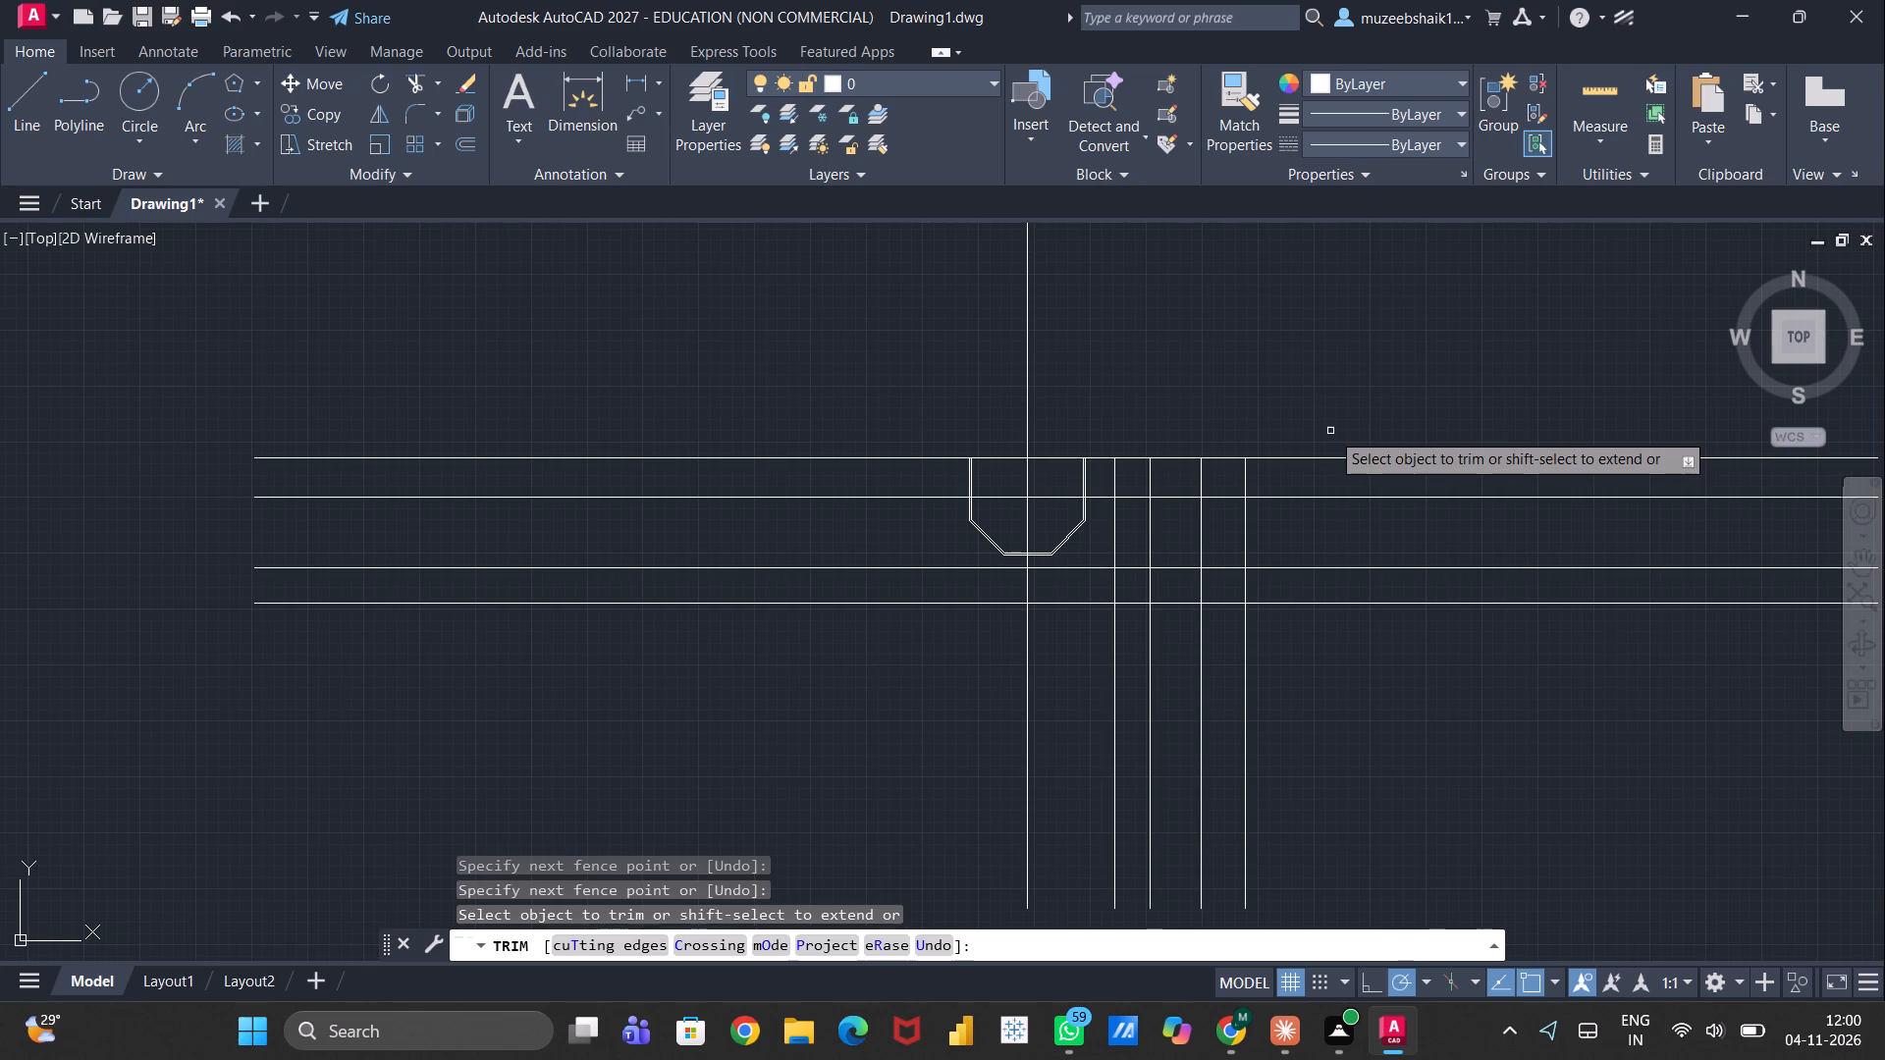
Trim the top line and the two lowest horizontal lines where they extend beyond the rightmost vertical line.
drag(1330, 431, 1333, 463)
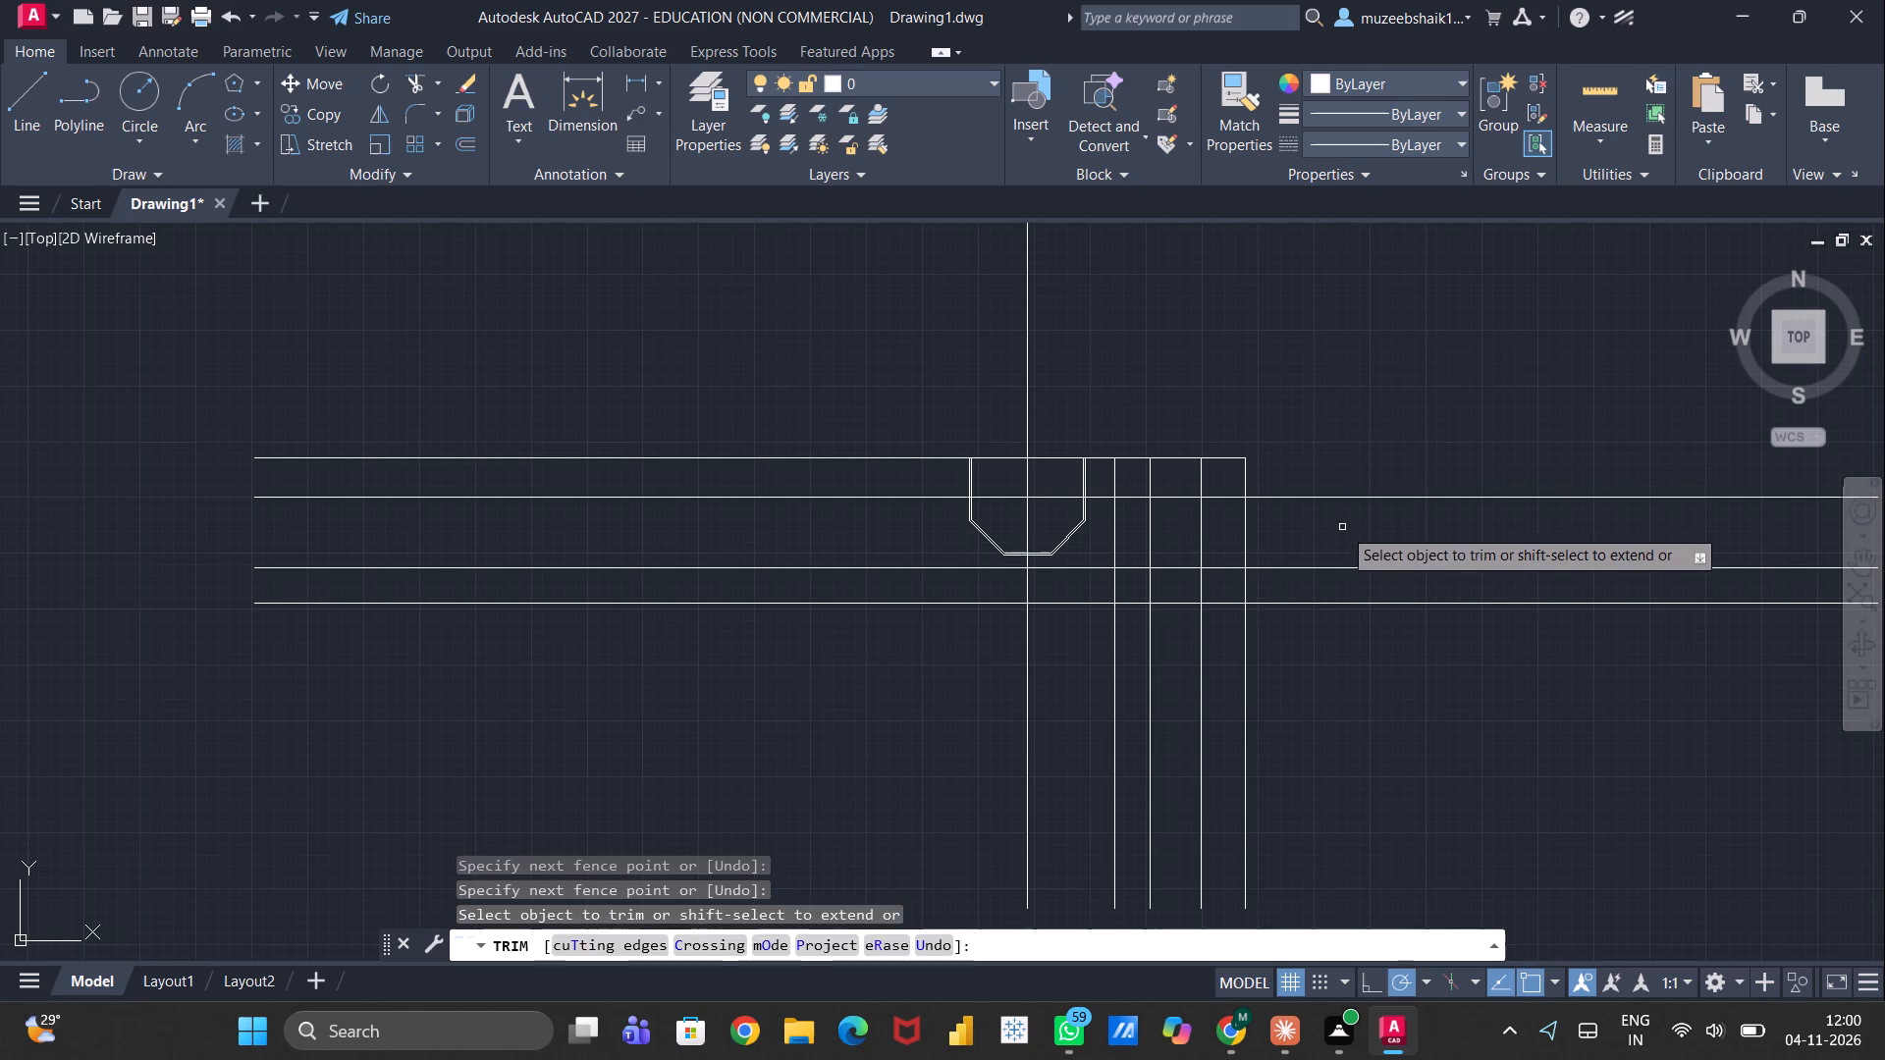
drag(1336, 552, 1336, 575)
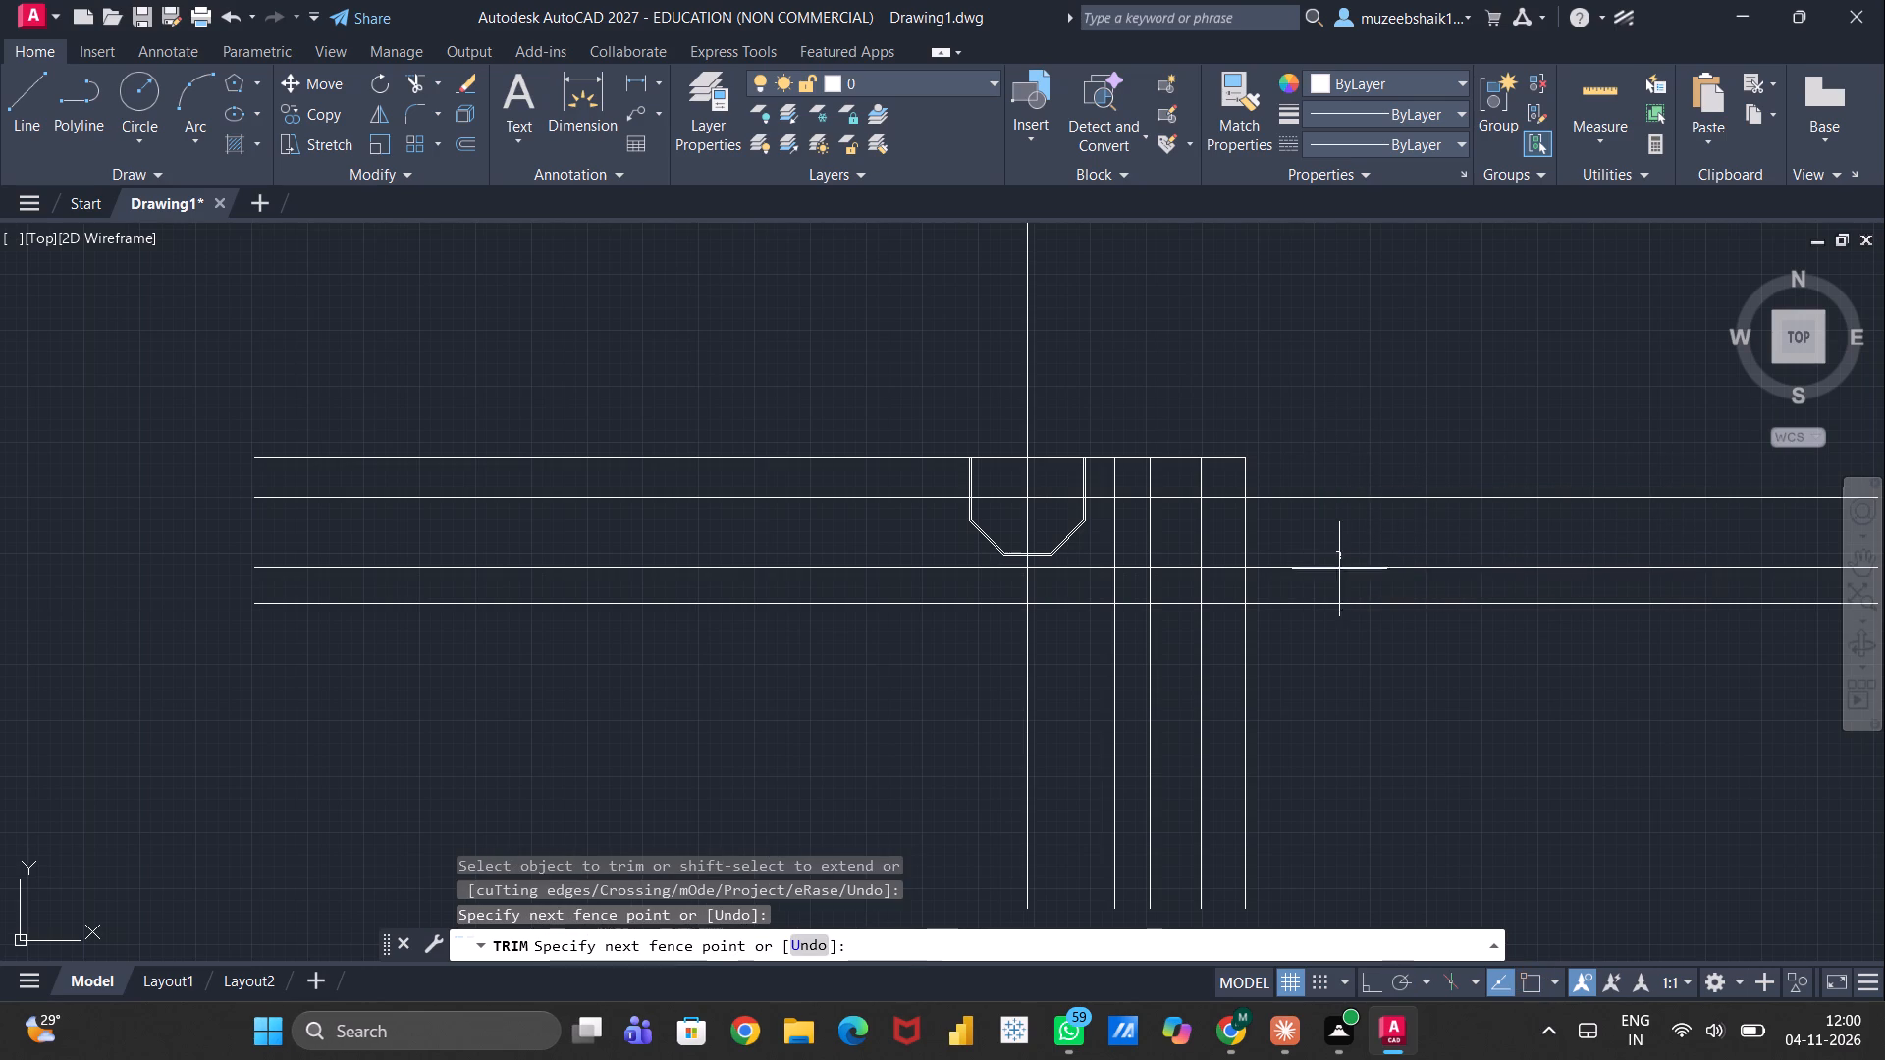
drag(1336, 575, 1328, 659)
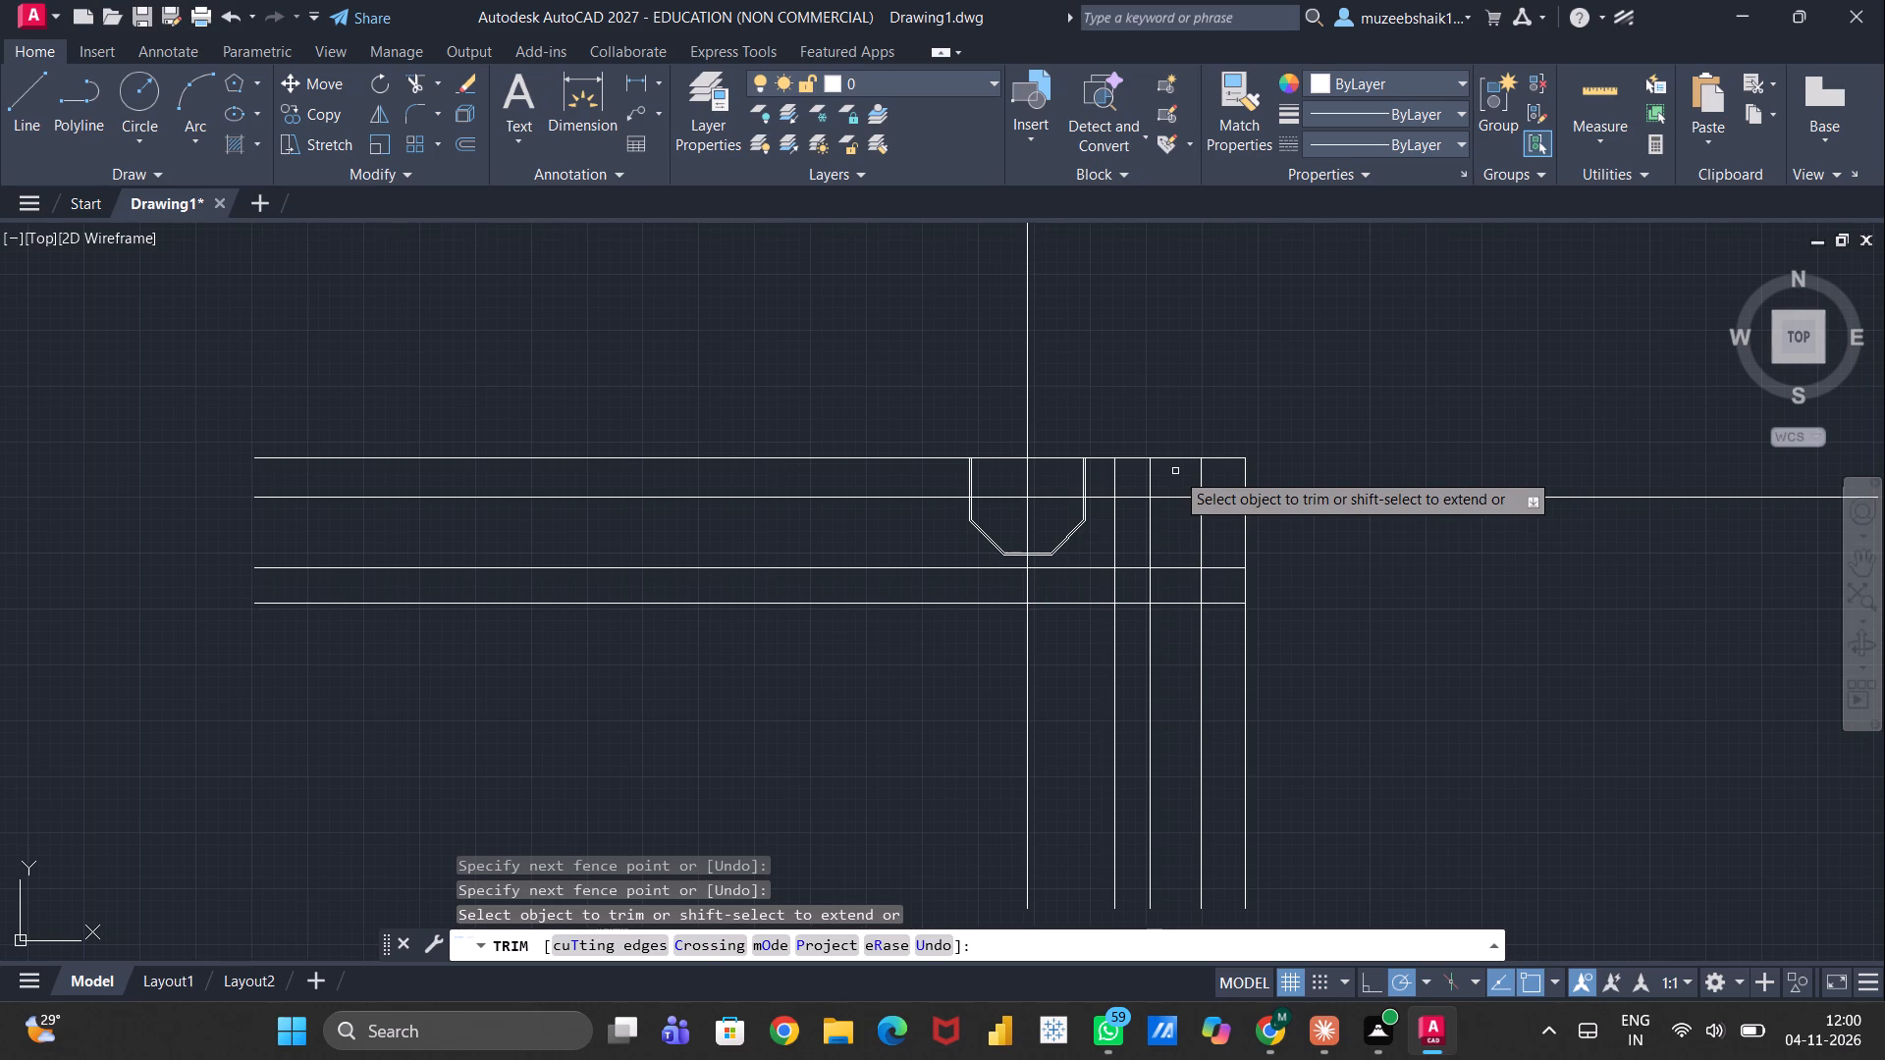
Trim the top line beyond the second offset vertical, and the two outermost verticals above the upper of the two lowest horizontals.
drag(1175, 471, 1189, 435)
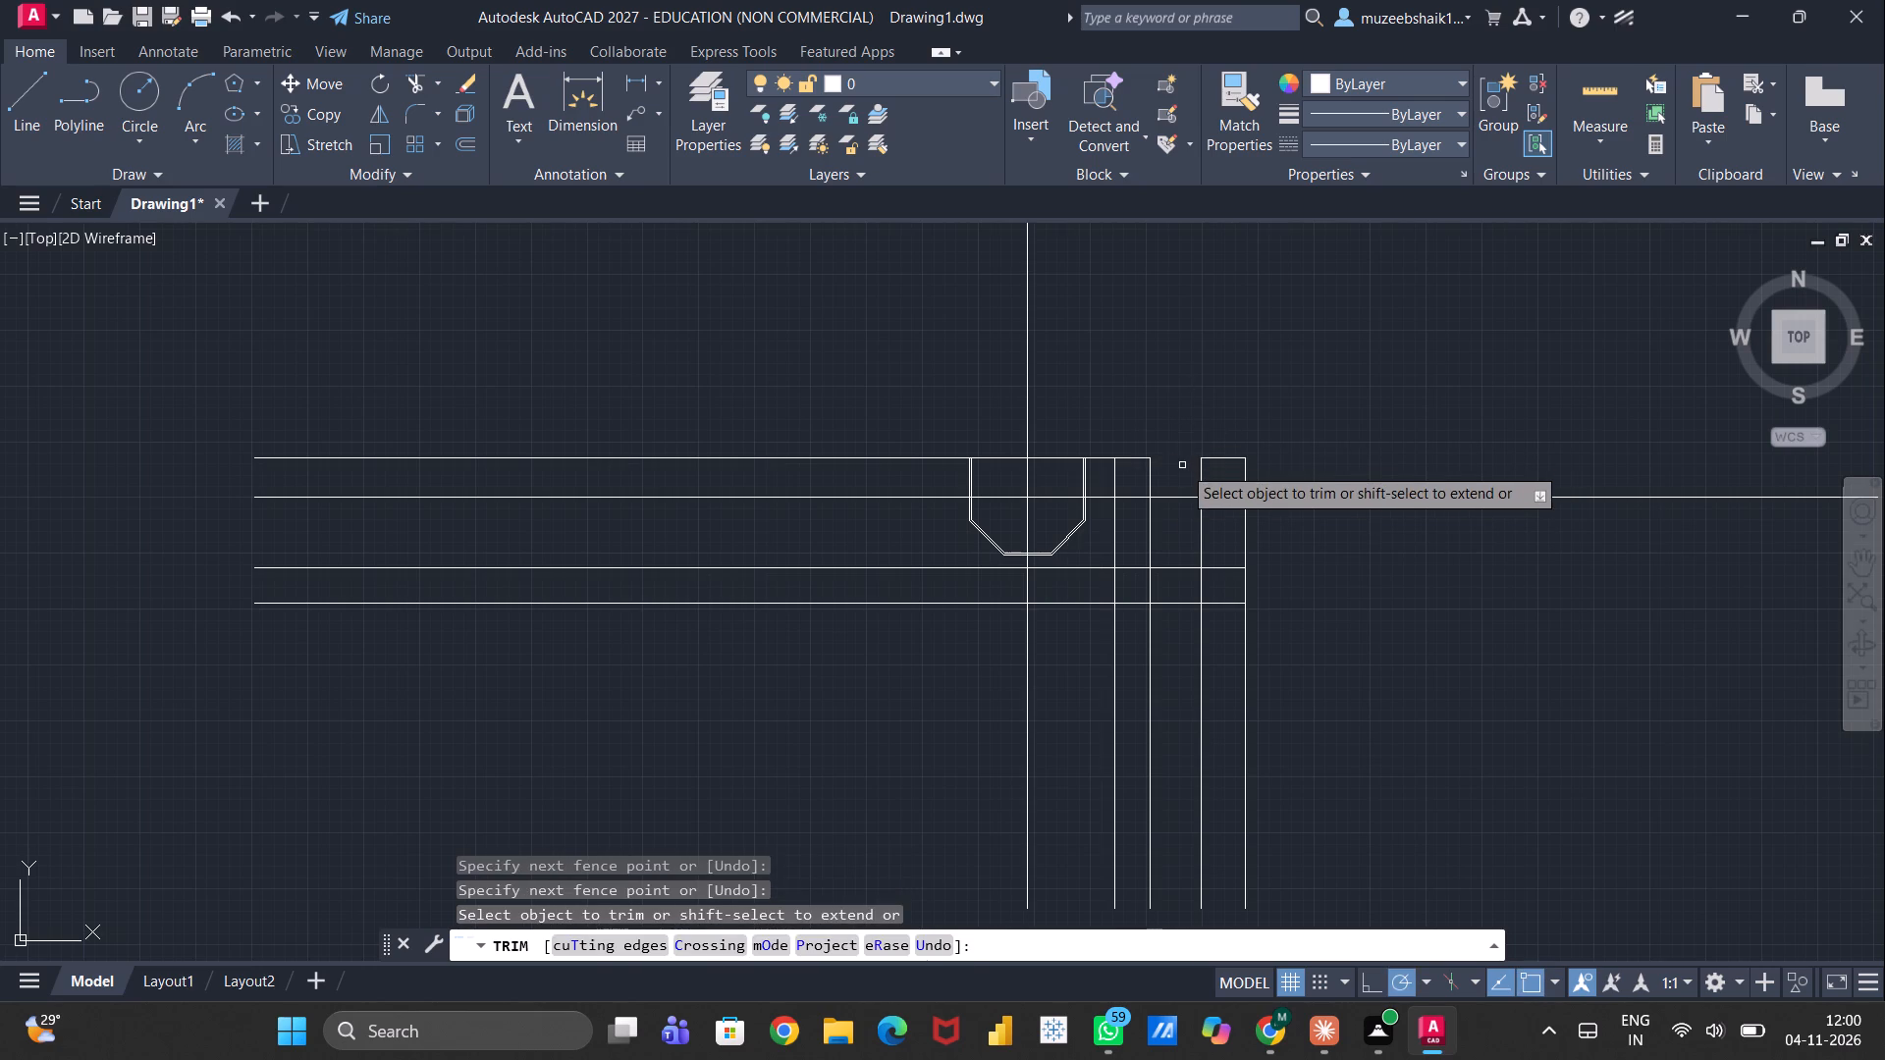
drag(1185, 465, 1237, 456)
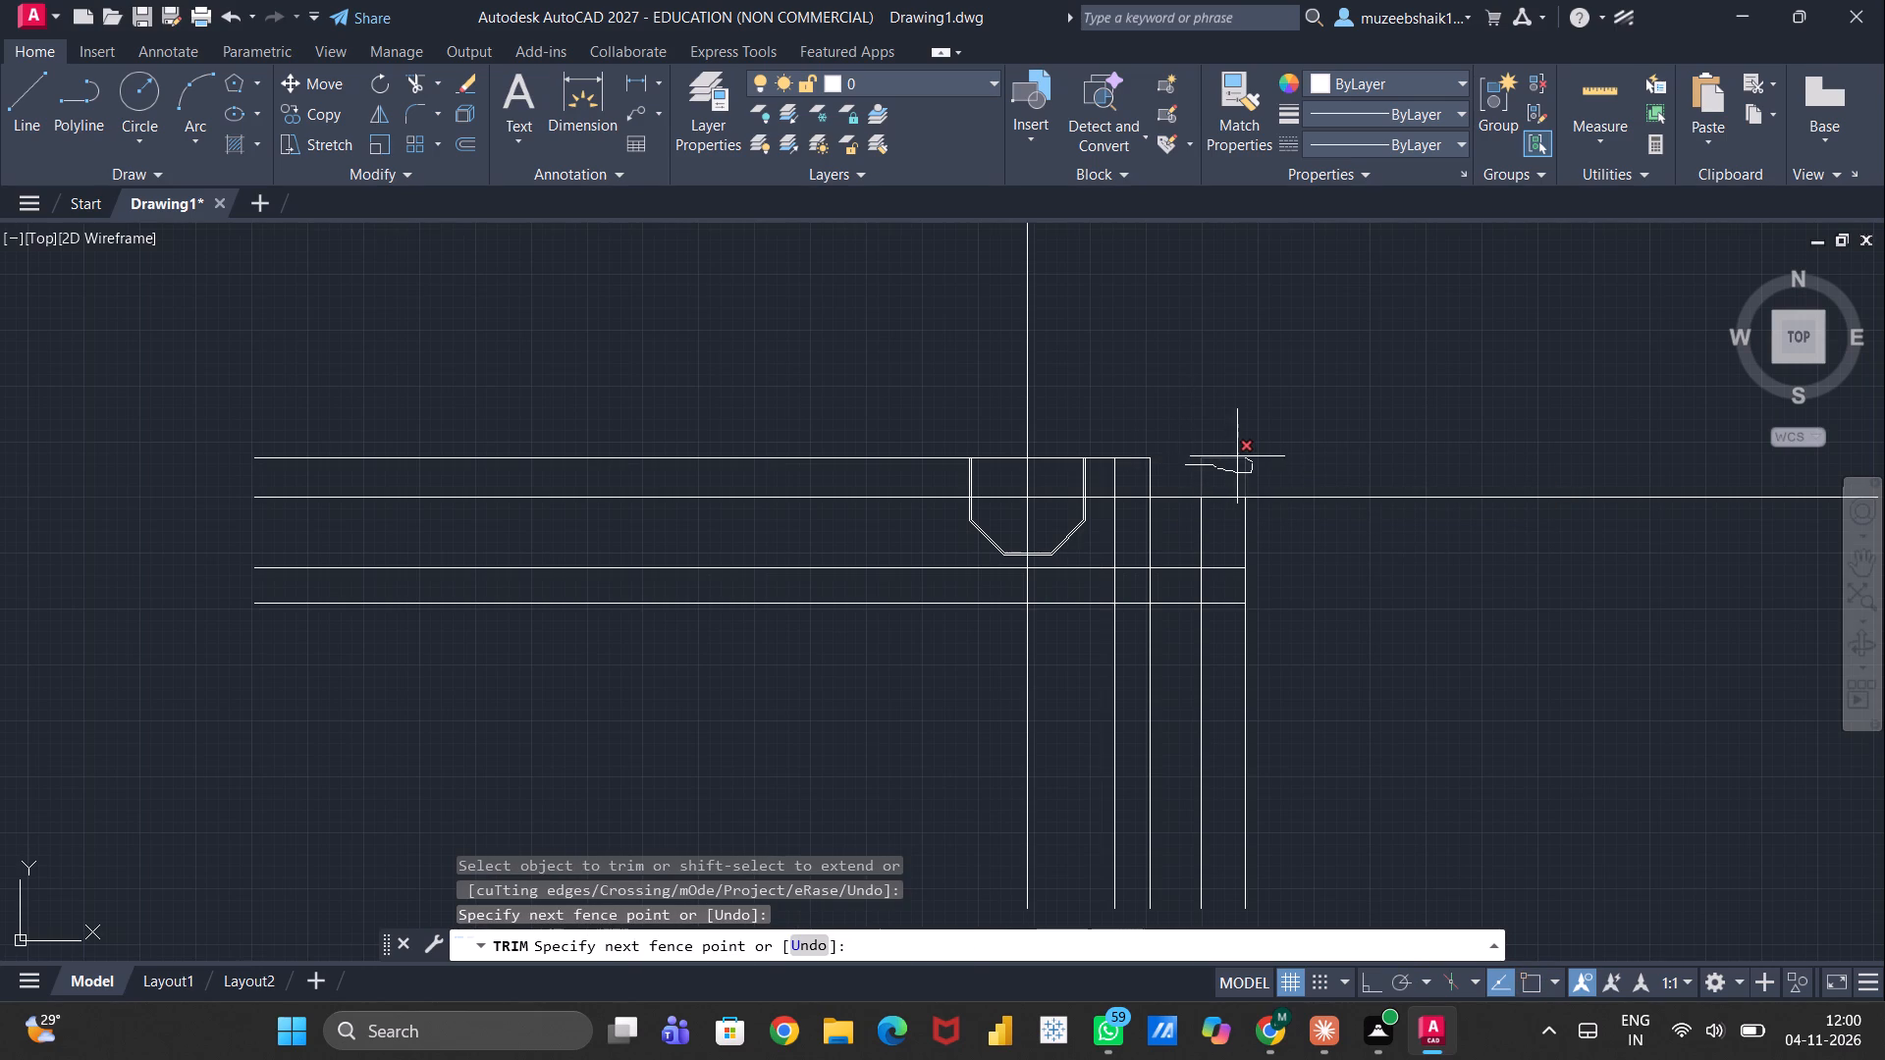
drag(1237, 456, 1235, 456)
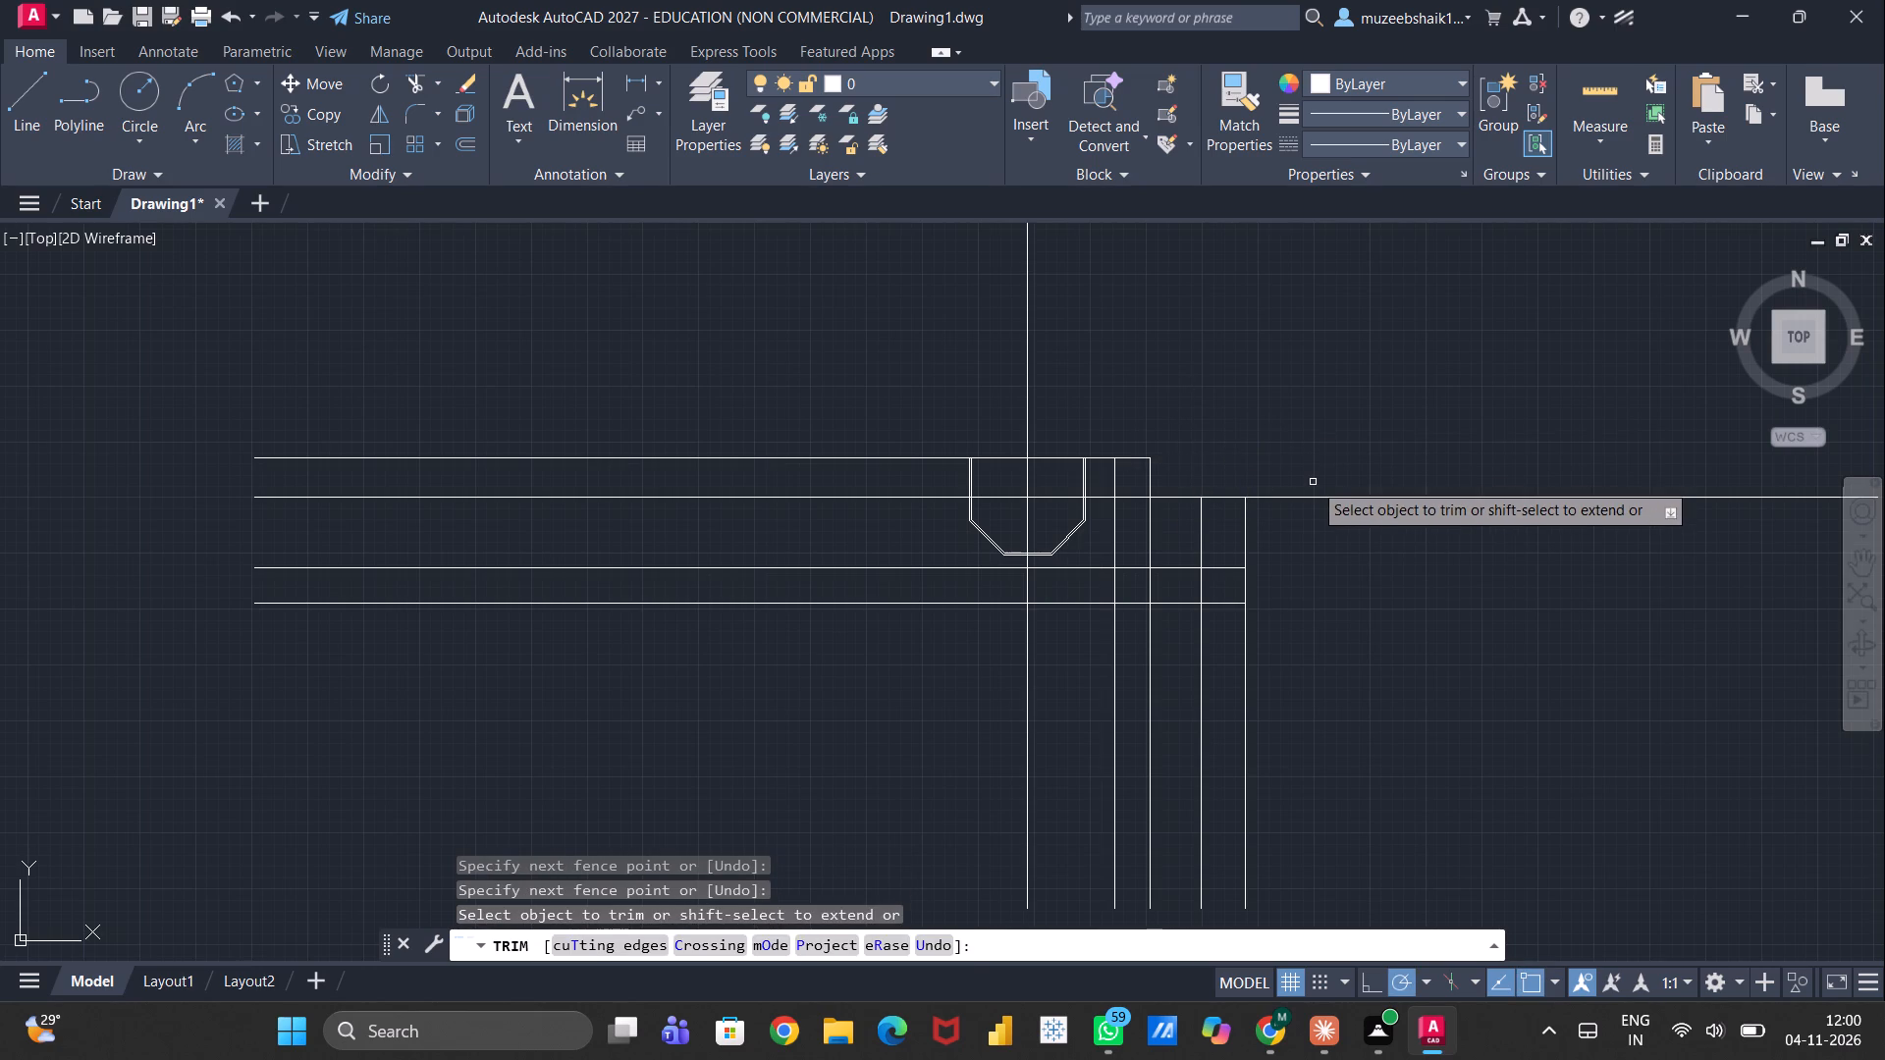
scroll(1287, 548, up, 1)
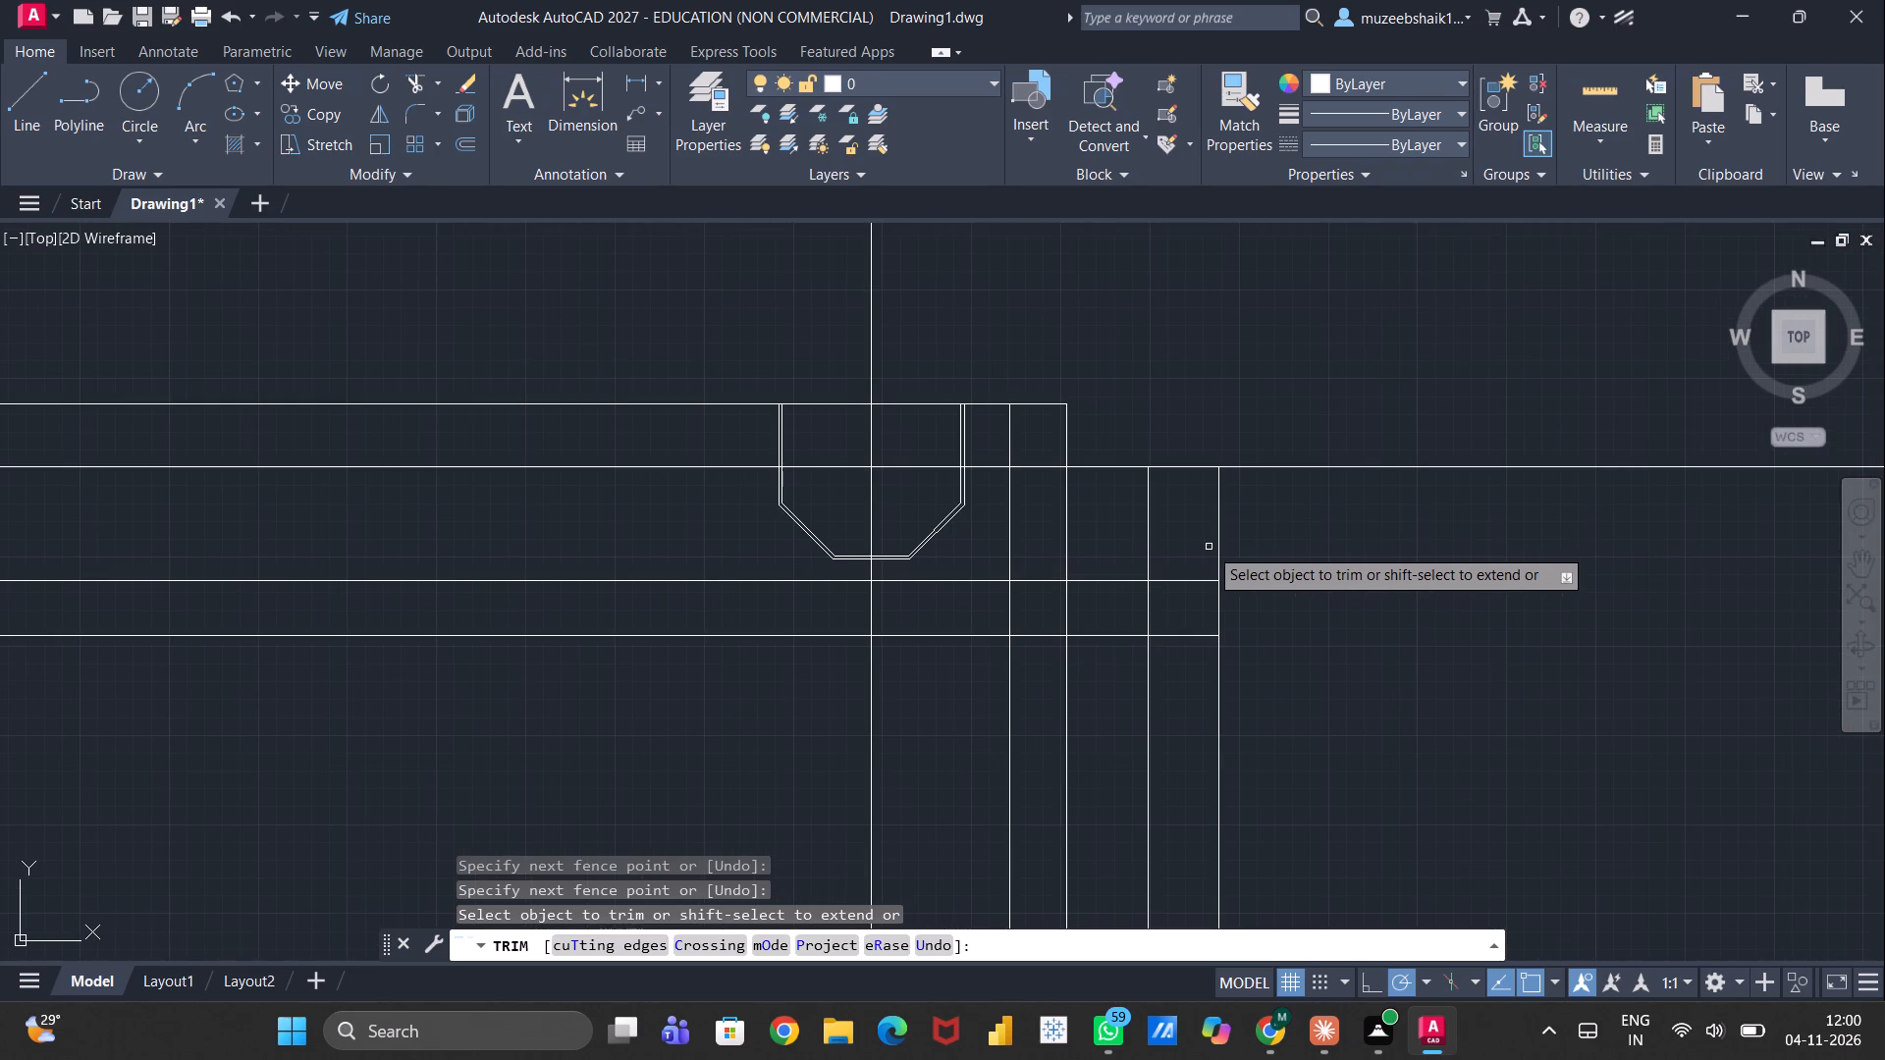
drag(1125, 520, 1254, 517)
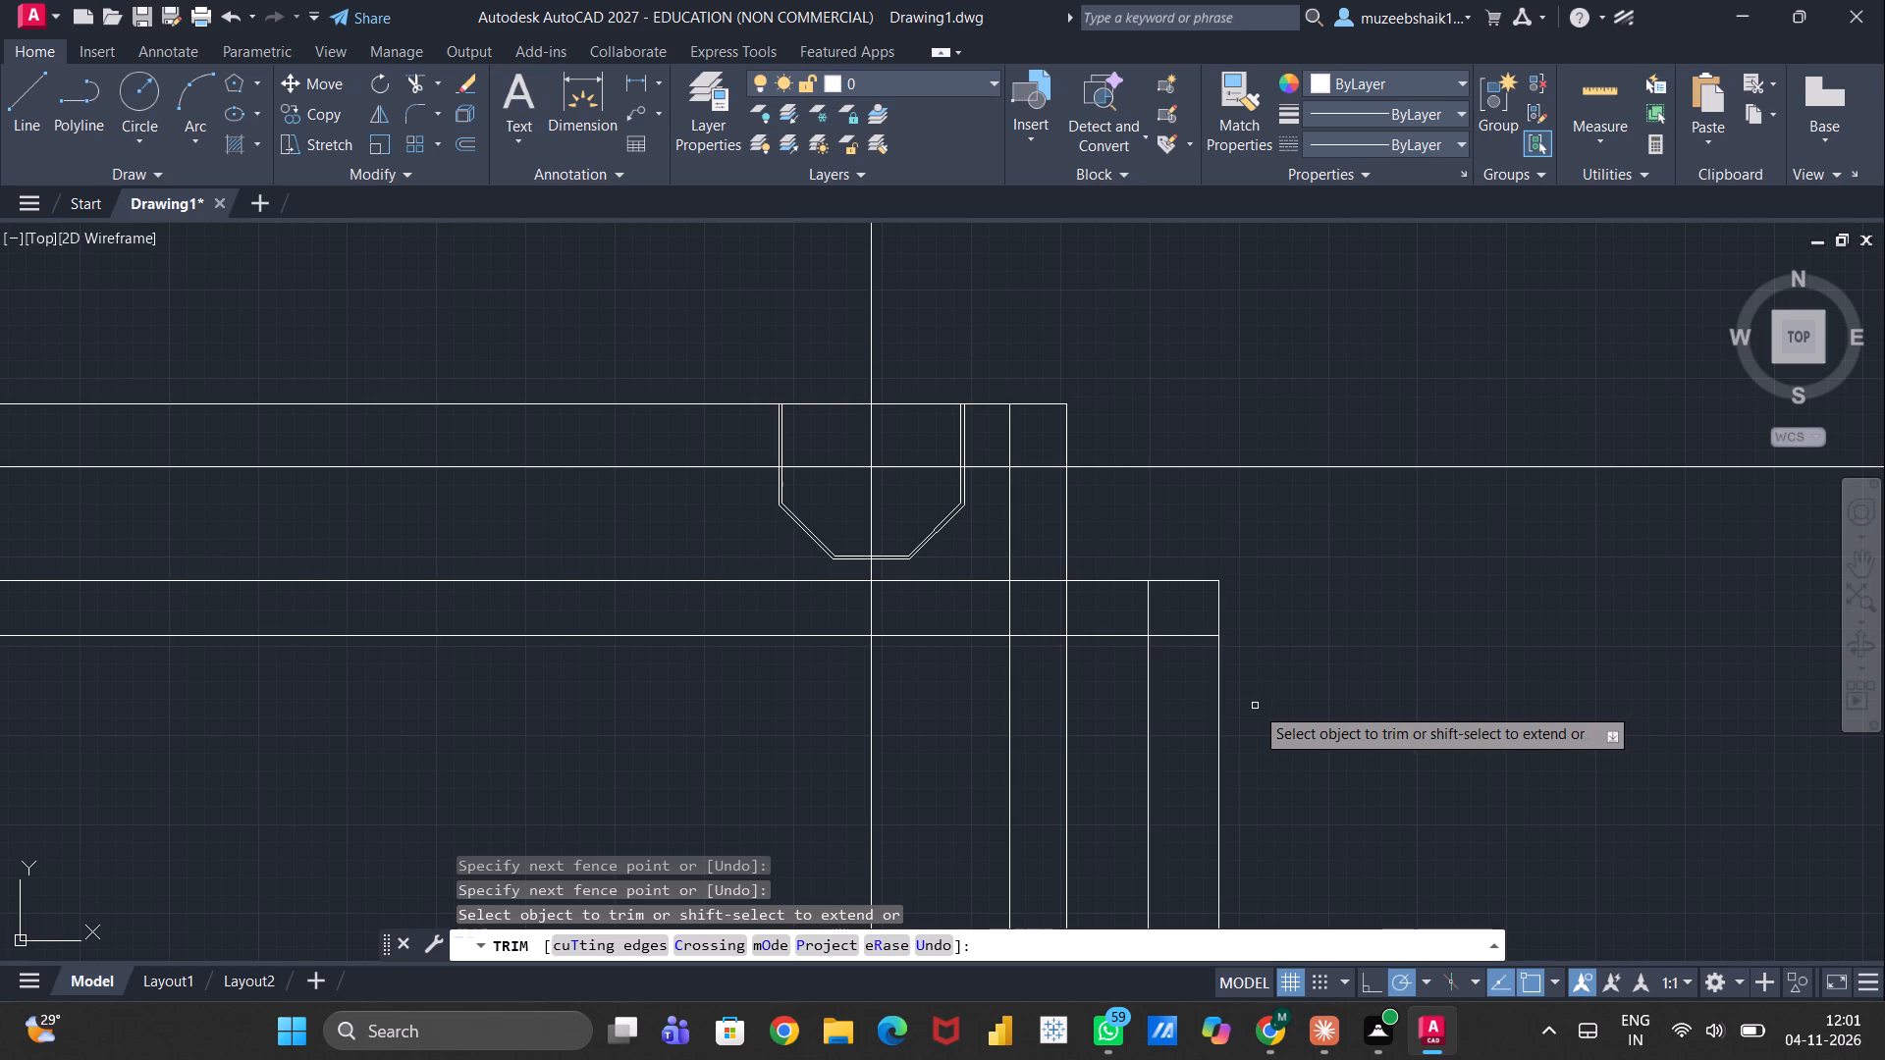
Trim the four offset vertical lines where they extend below the lowest horizontal line.
drag(1255, 706, 1007, 735)
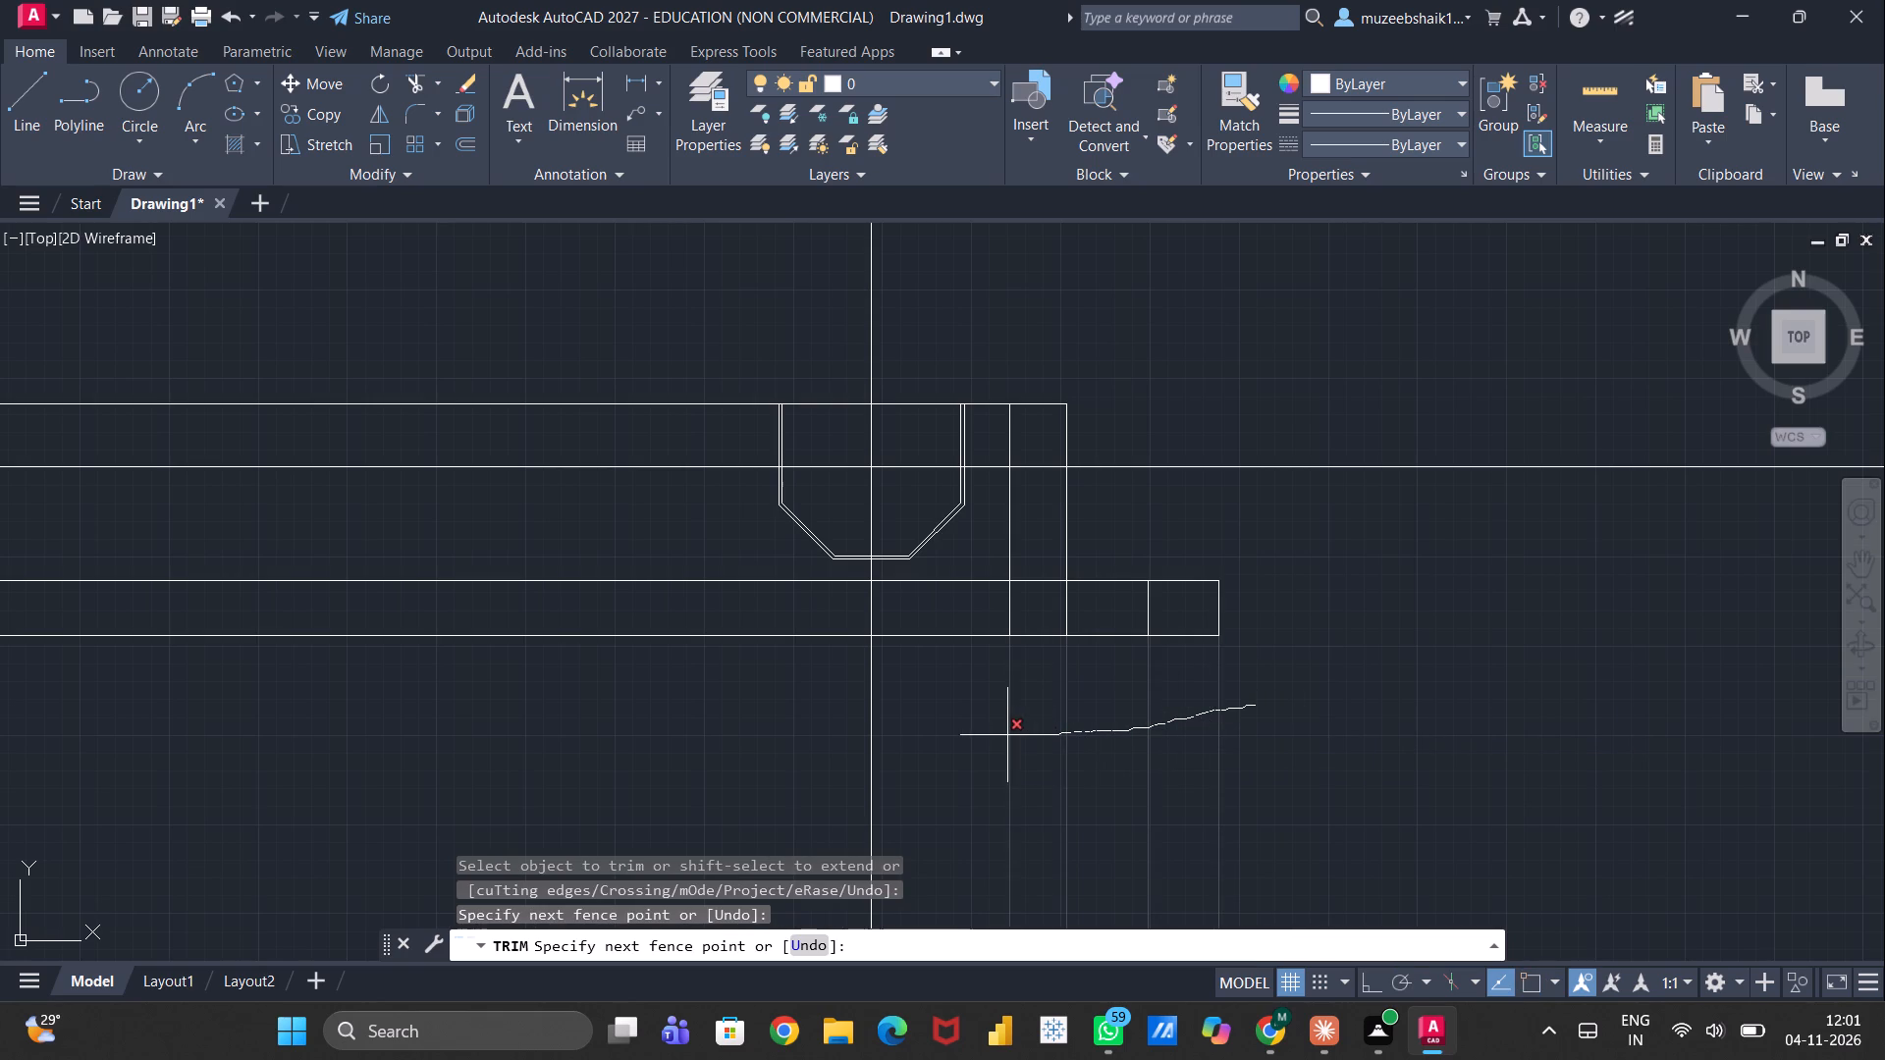
drag(1007, 735, 997, 735)
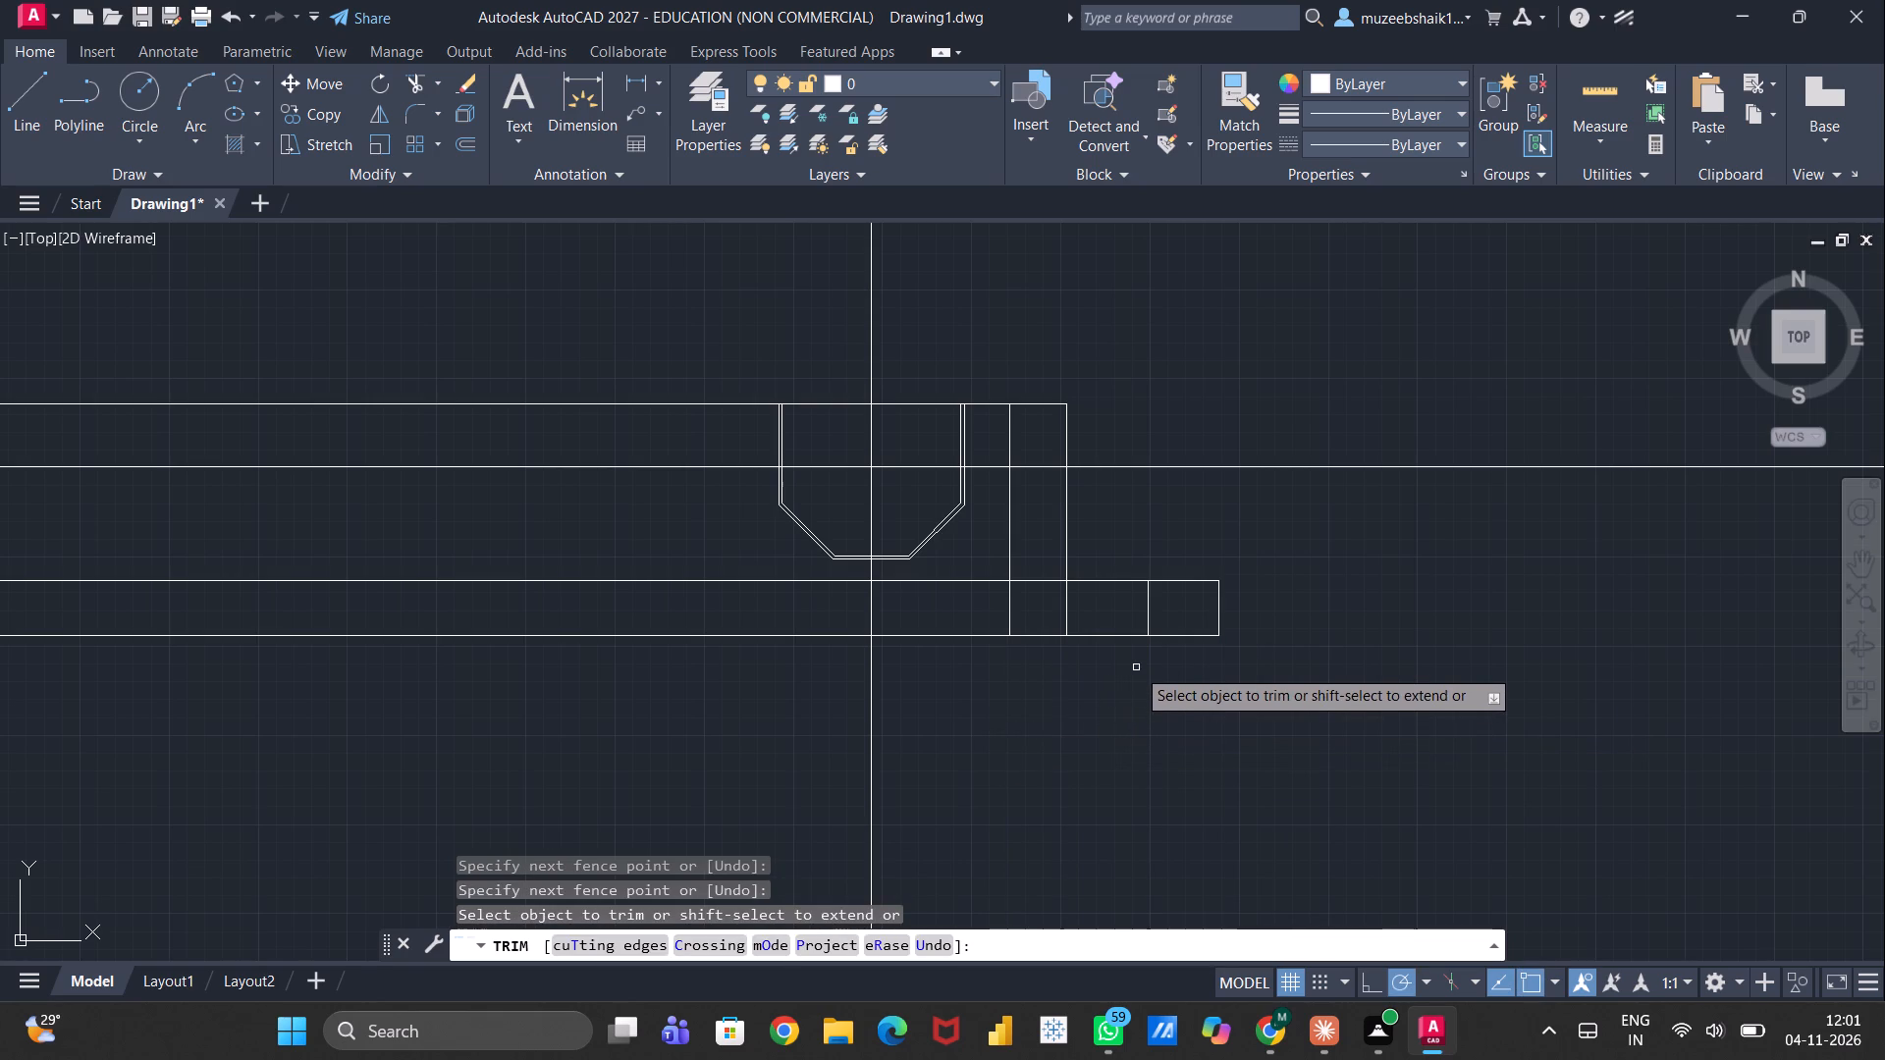
Trim the inner segments at the wall-to-flange corner and the horizontal centre line inside the wall, and end the Trim command.
click(1066, 613)
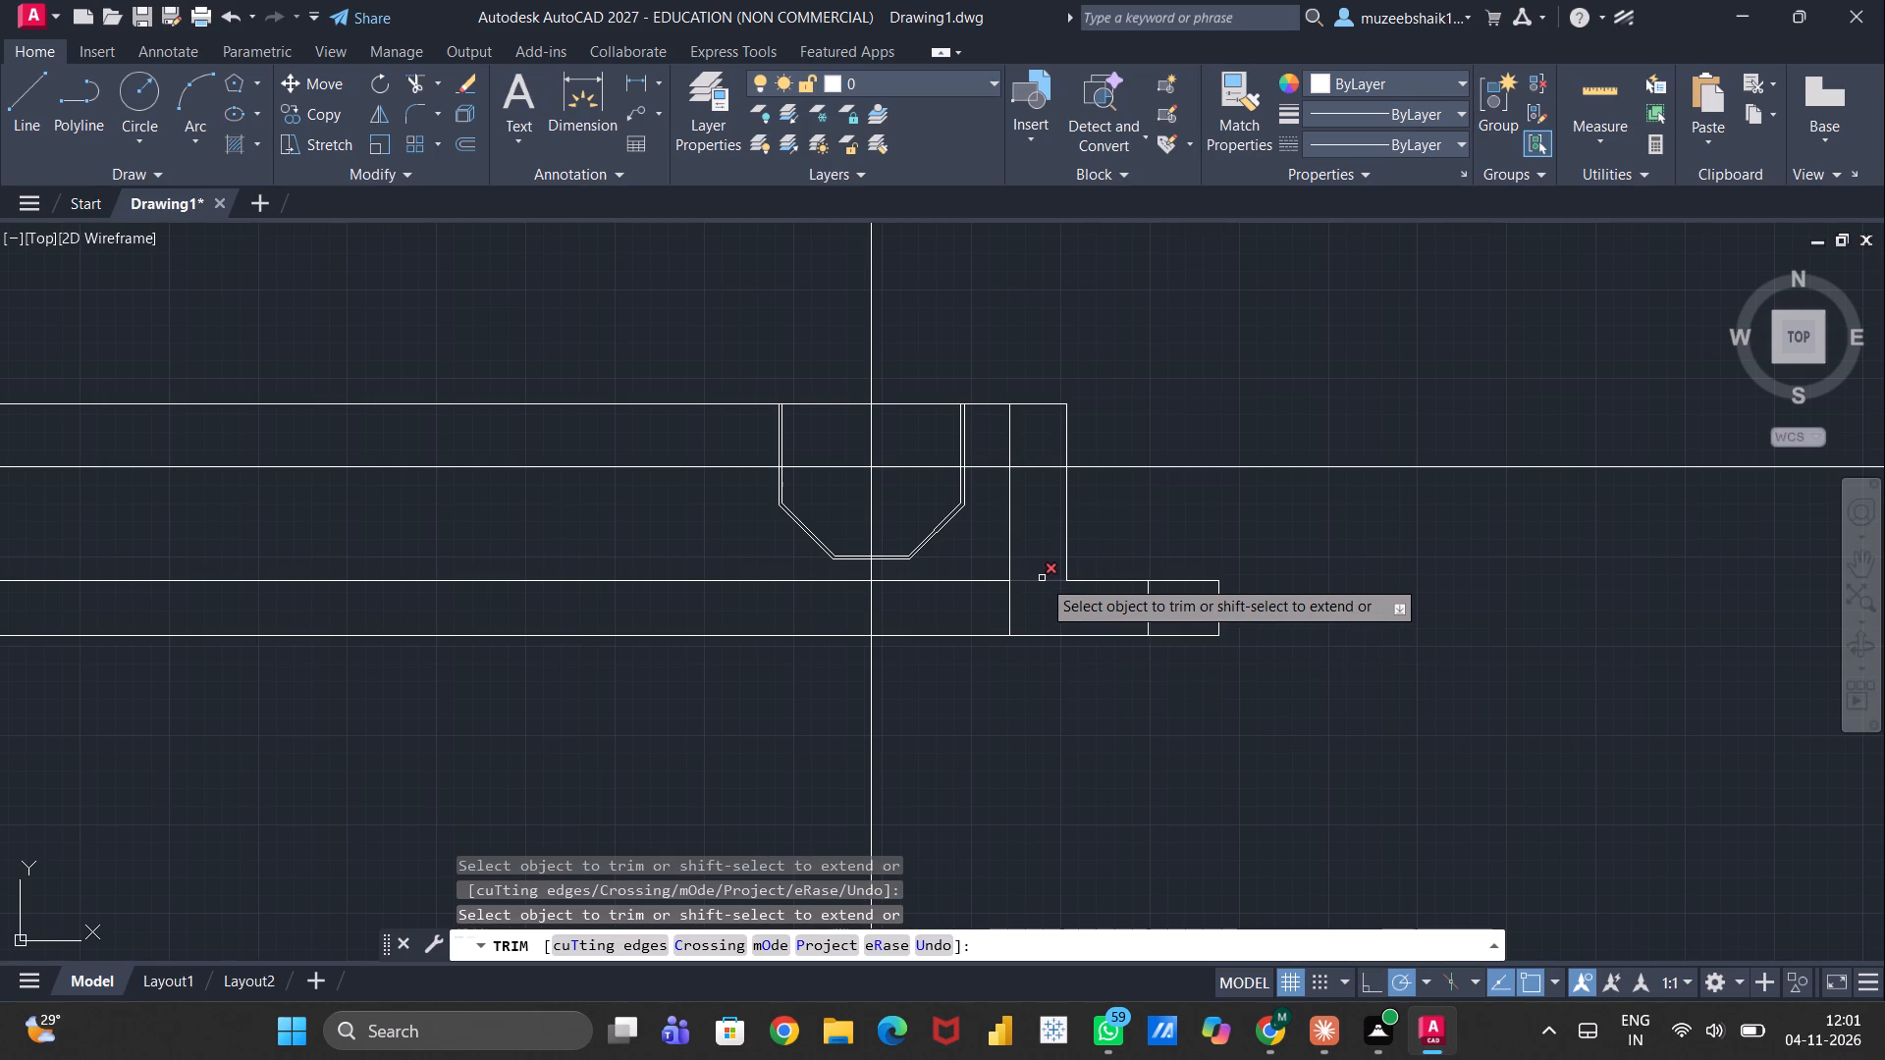
click(1042, 578)
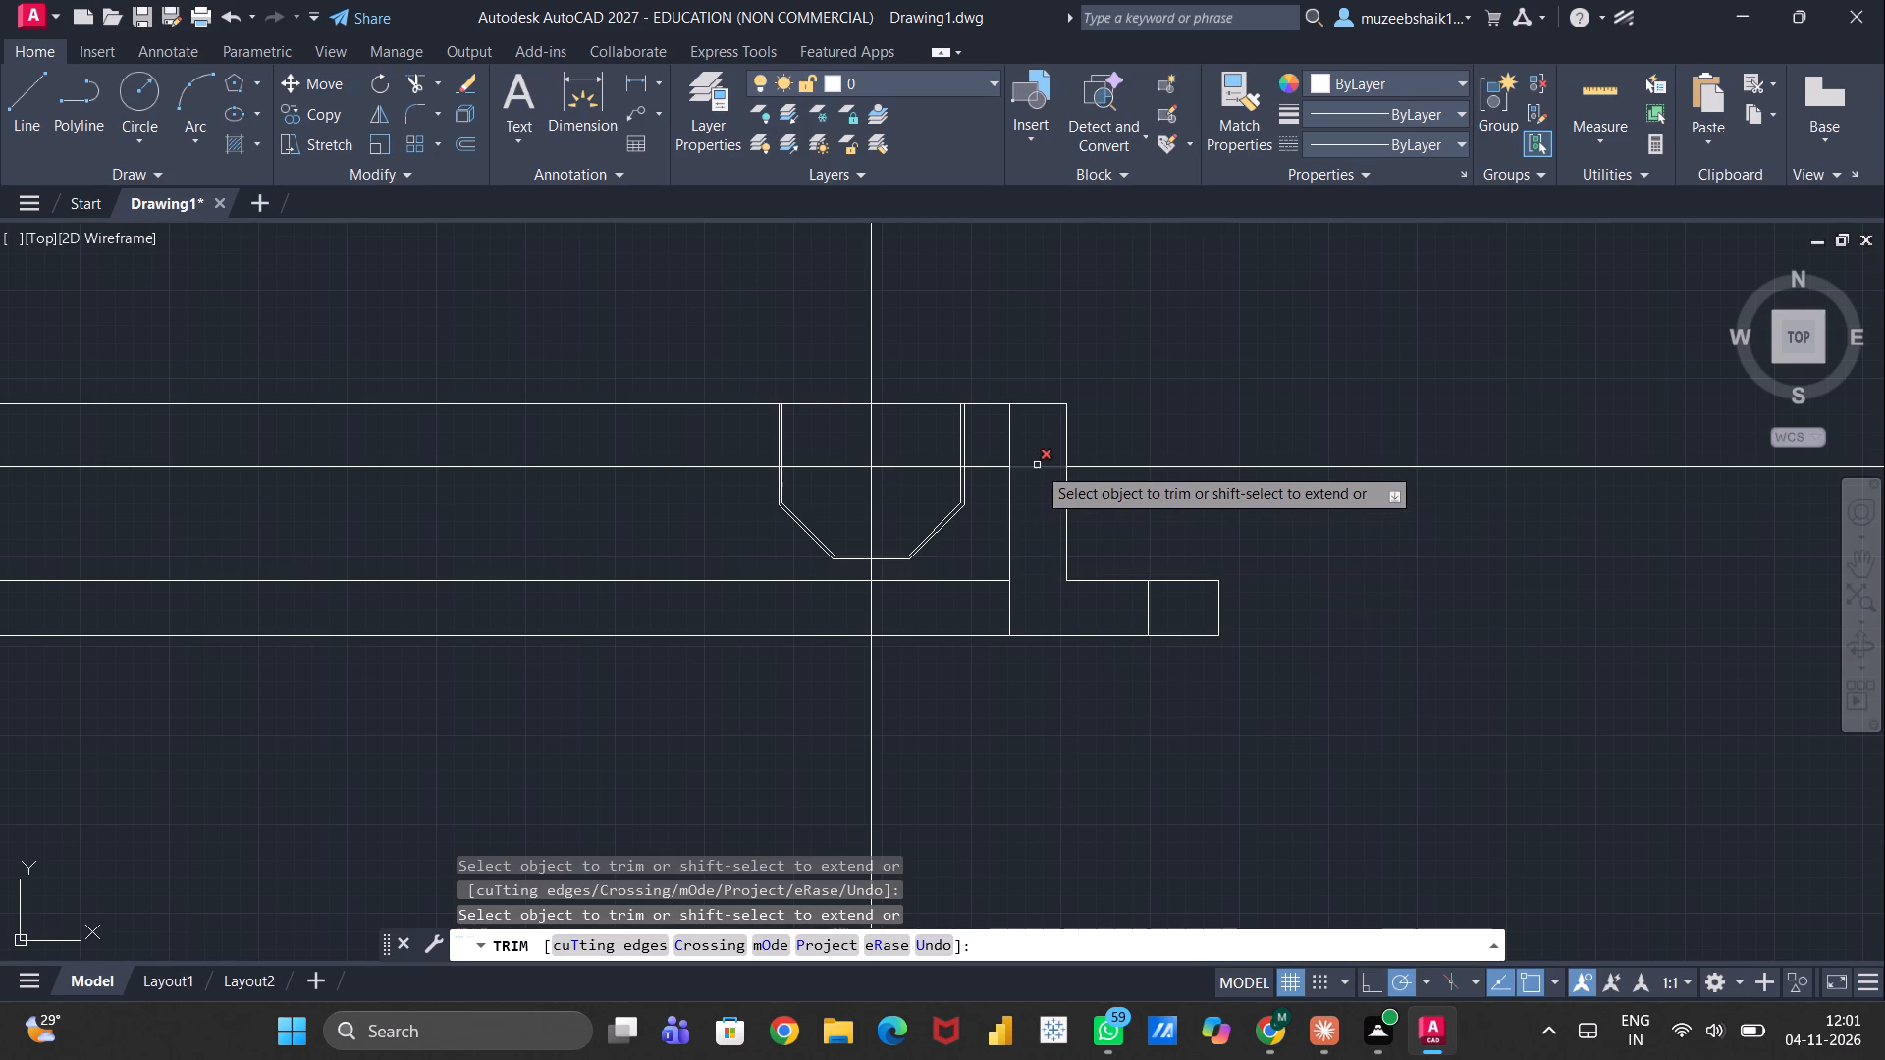
click(1037, 465)
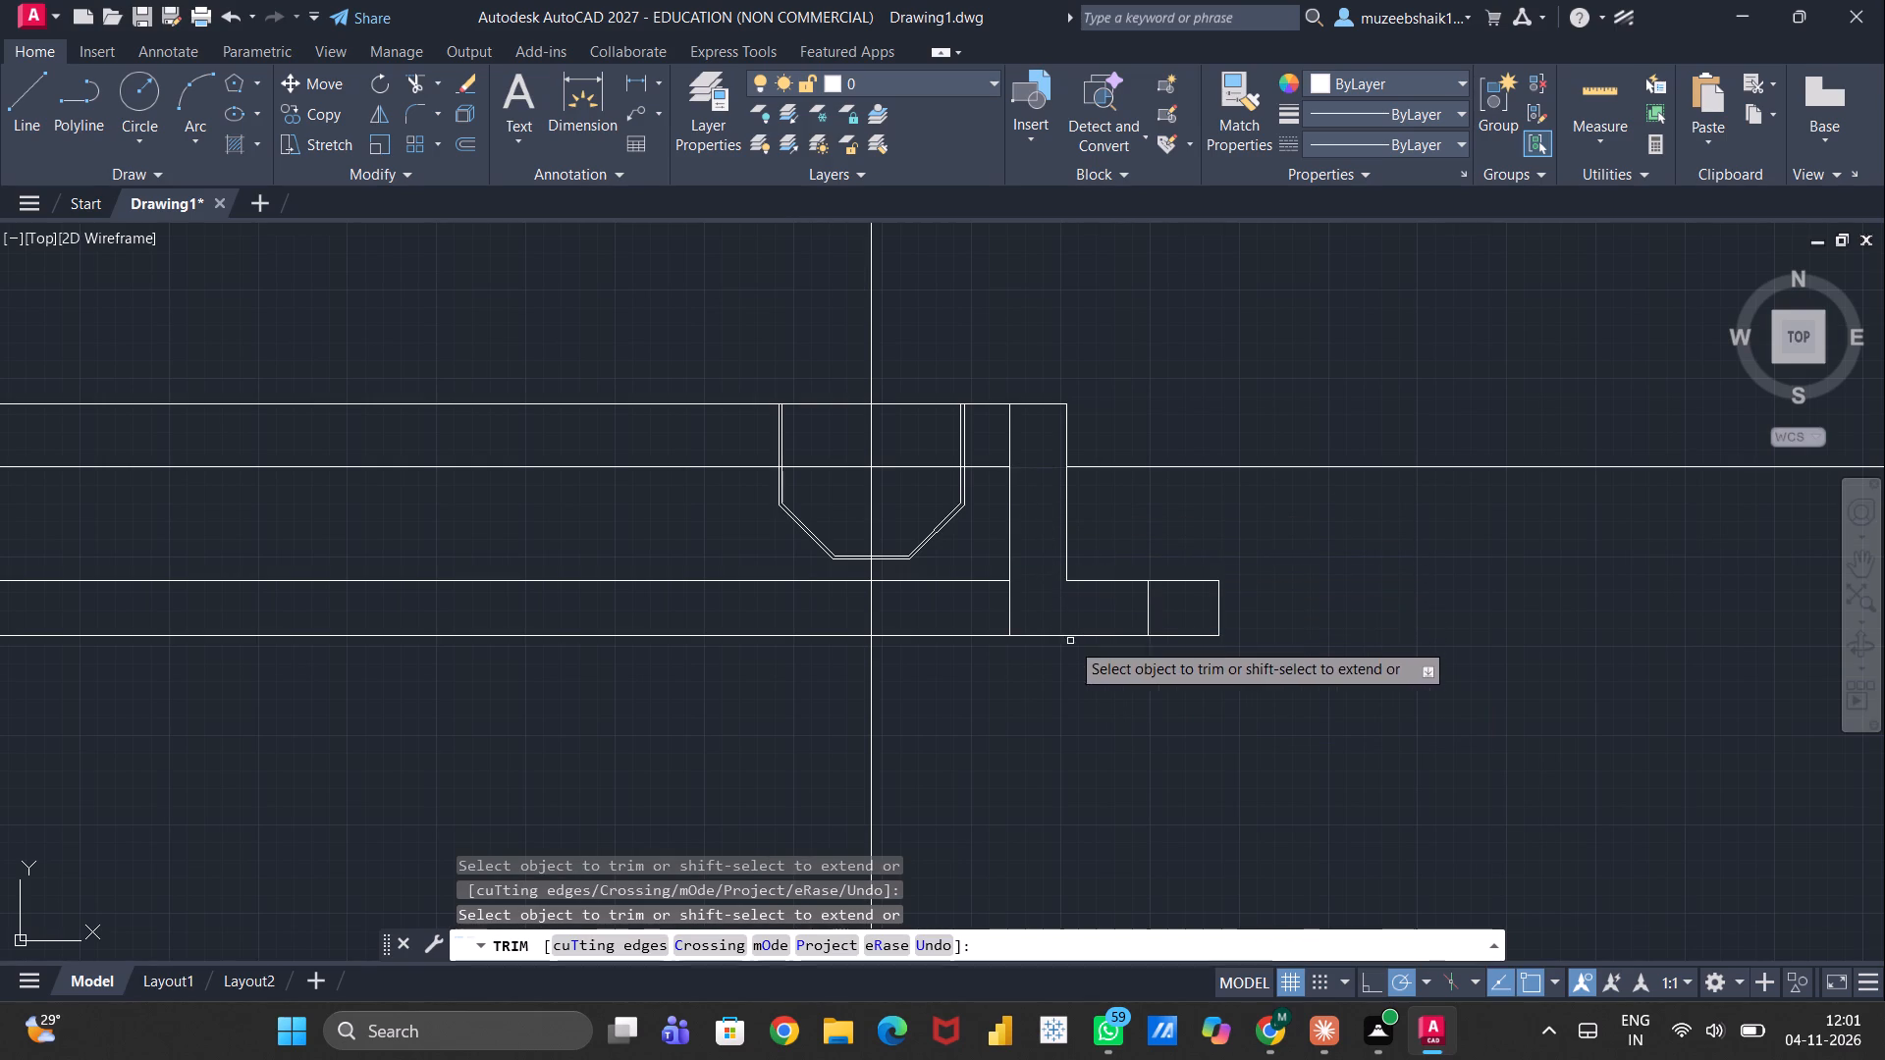
key(Escape)
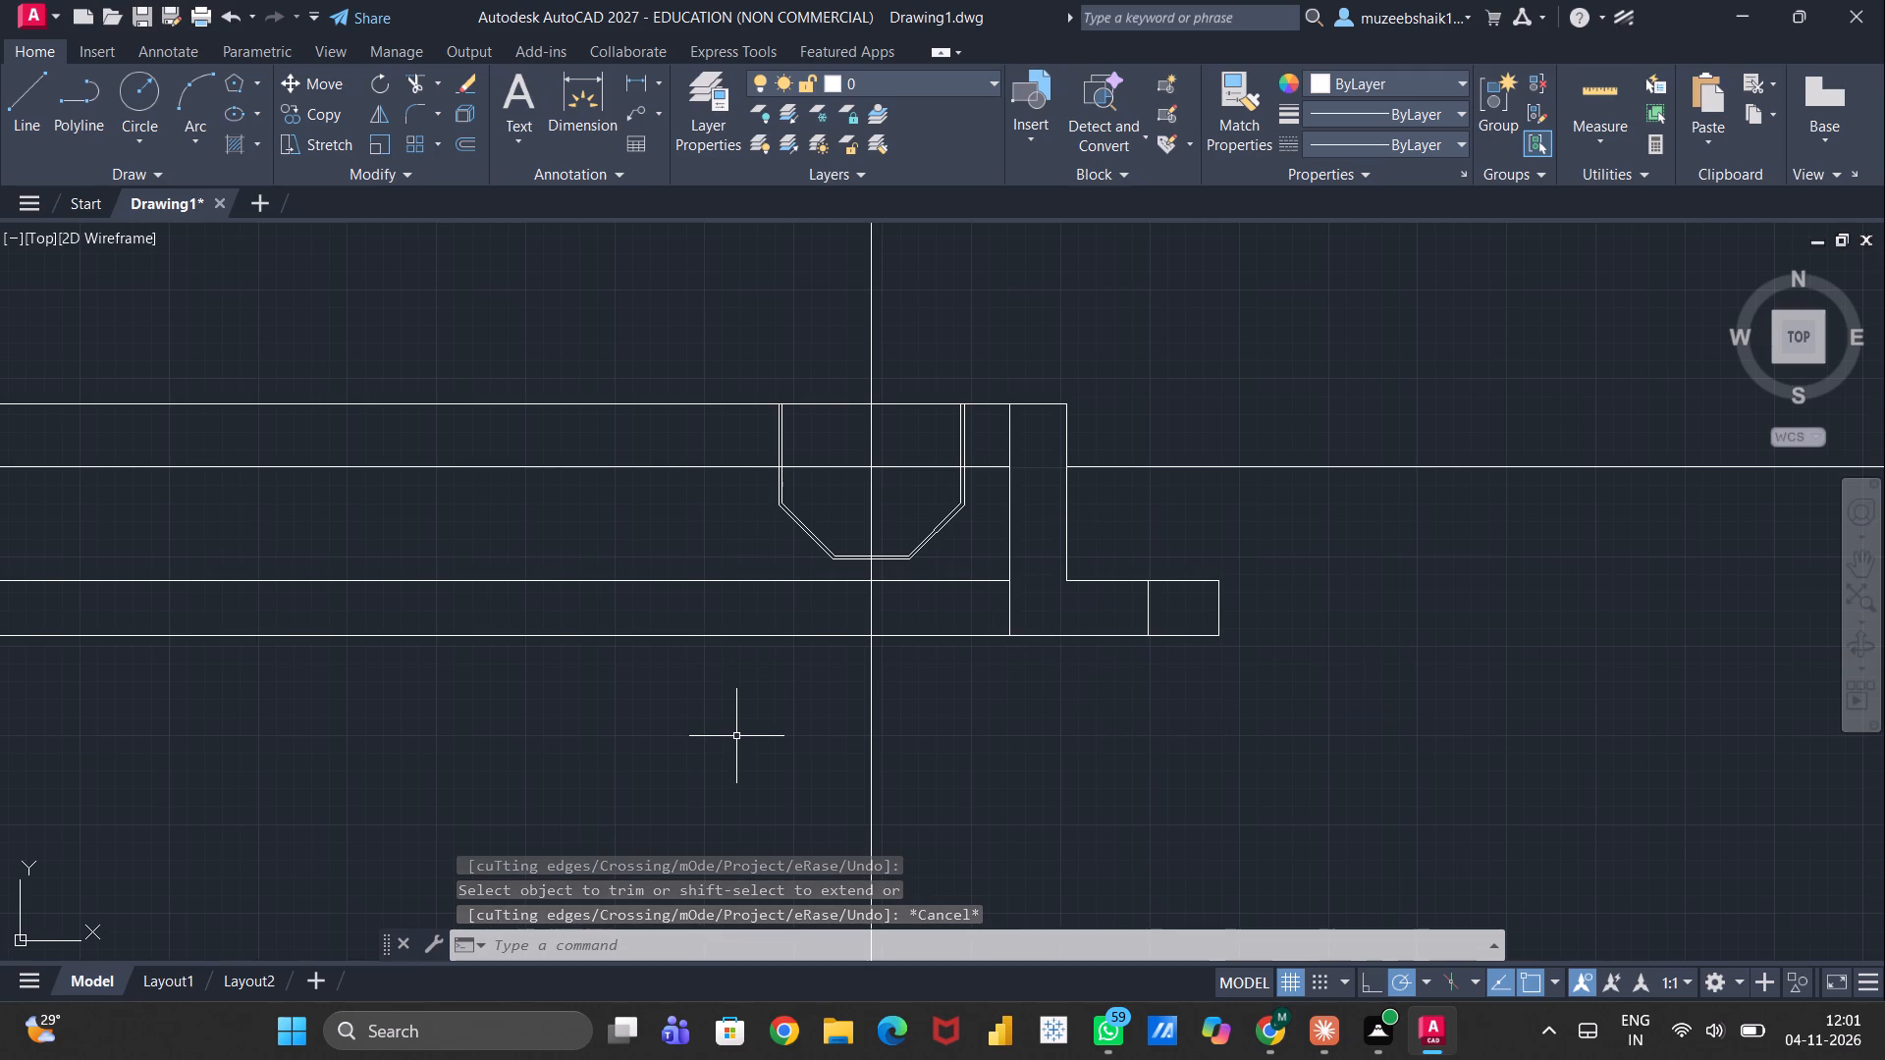
Trim the flange-height horizontal between the centre line and inner wall line, and the horizontal centre line beyond the octagon and outside the wall.
text(tr)
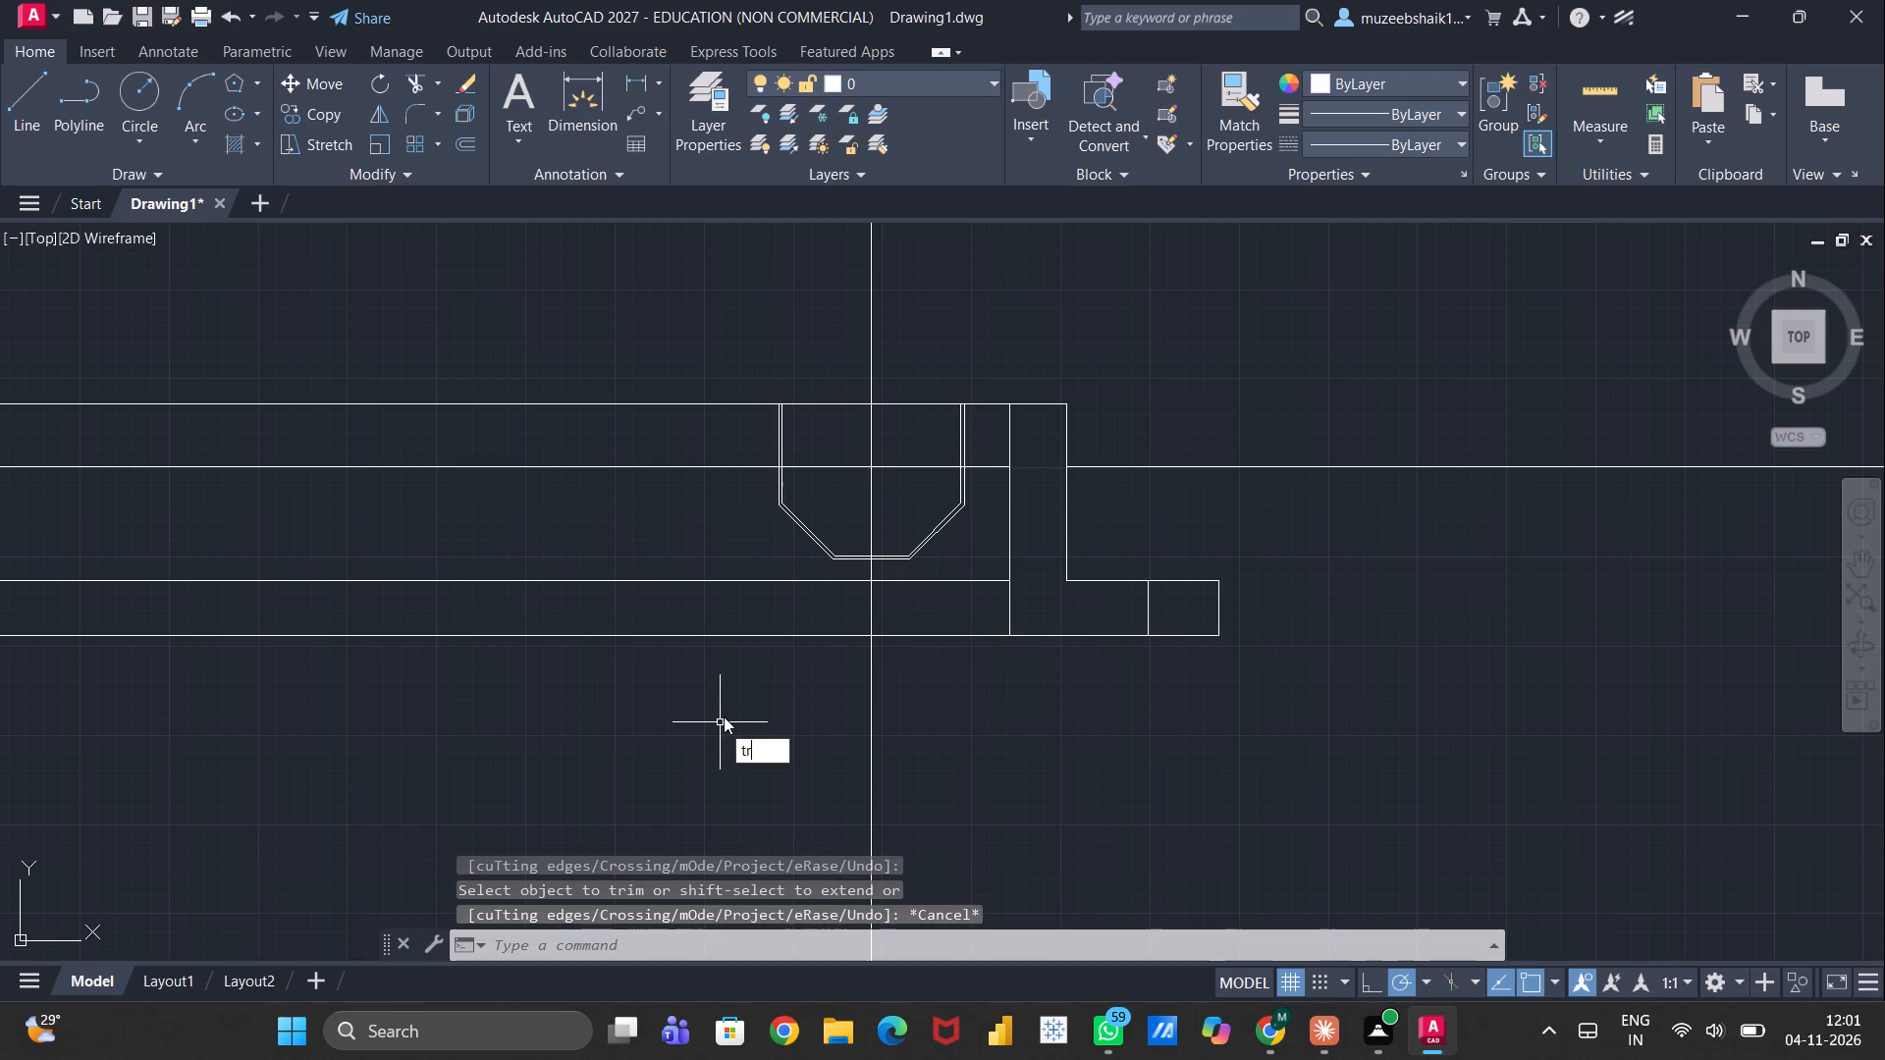
key(Return)
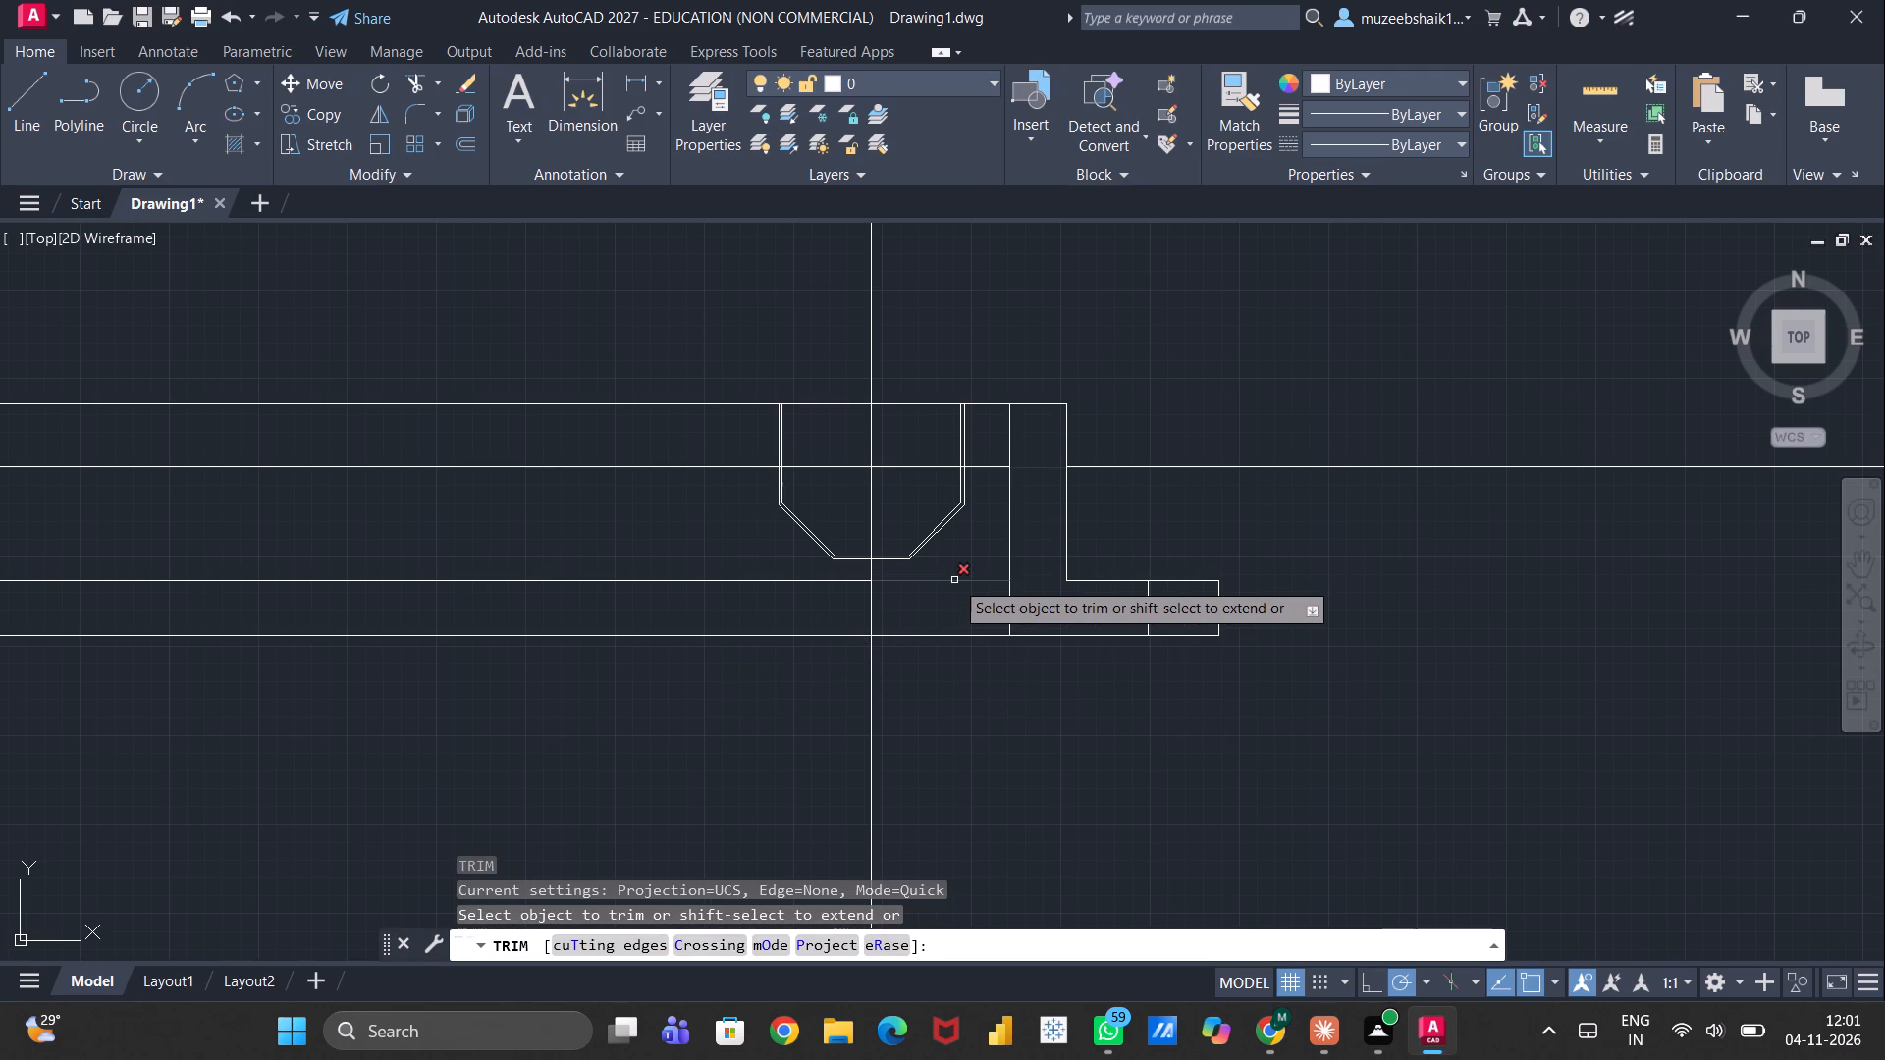
click(956, 580)
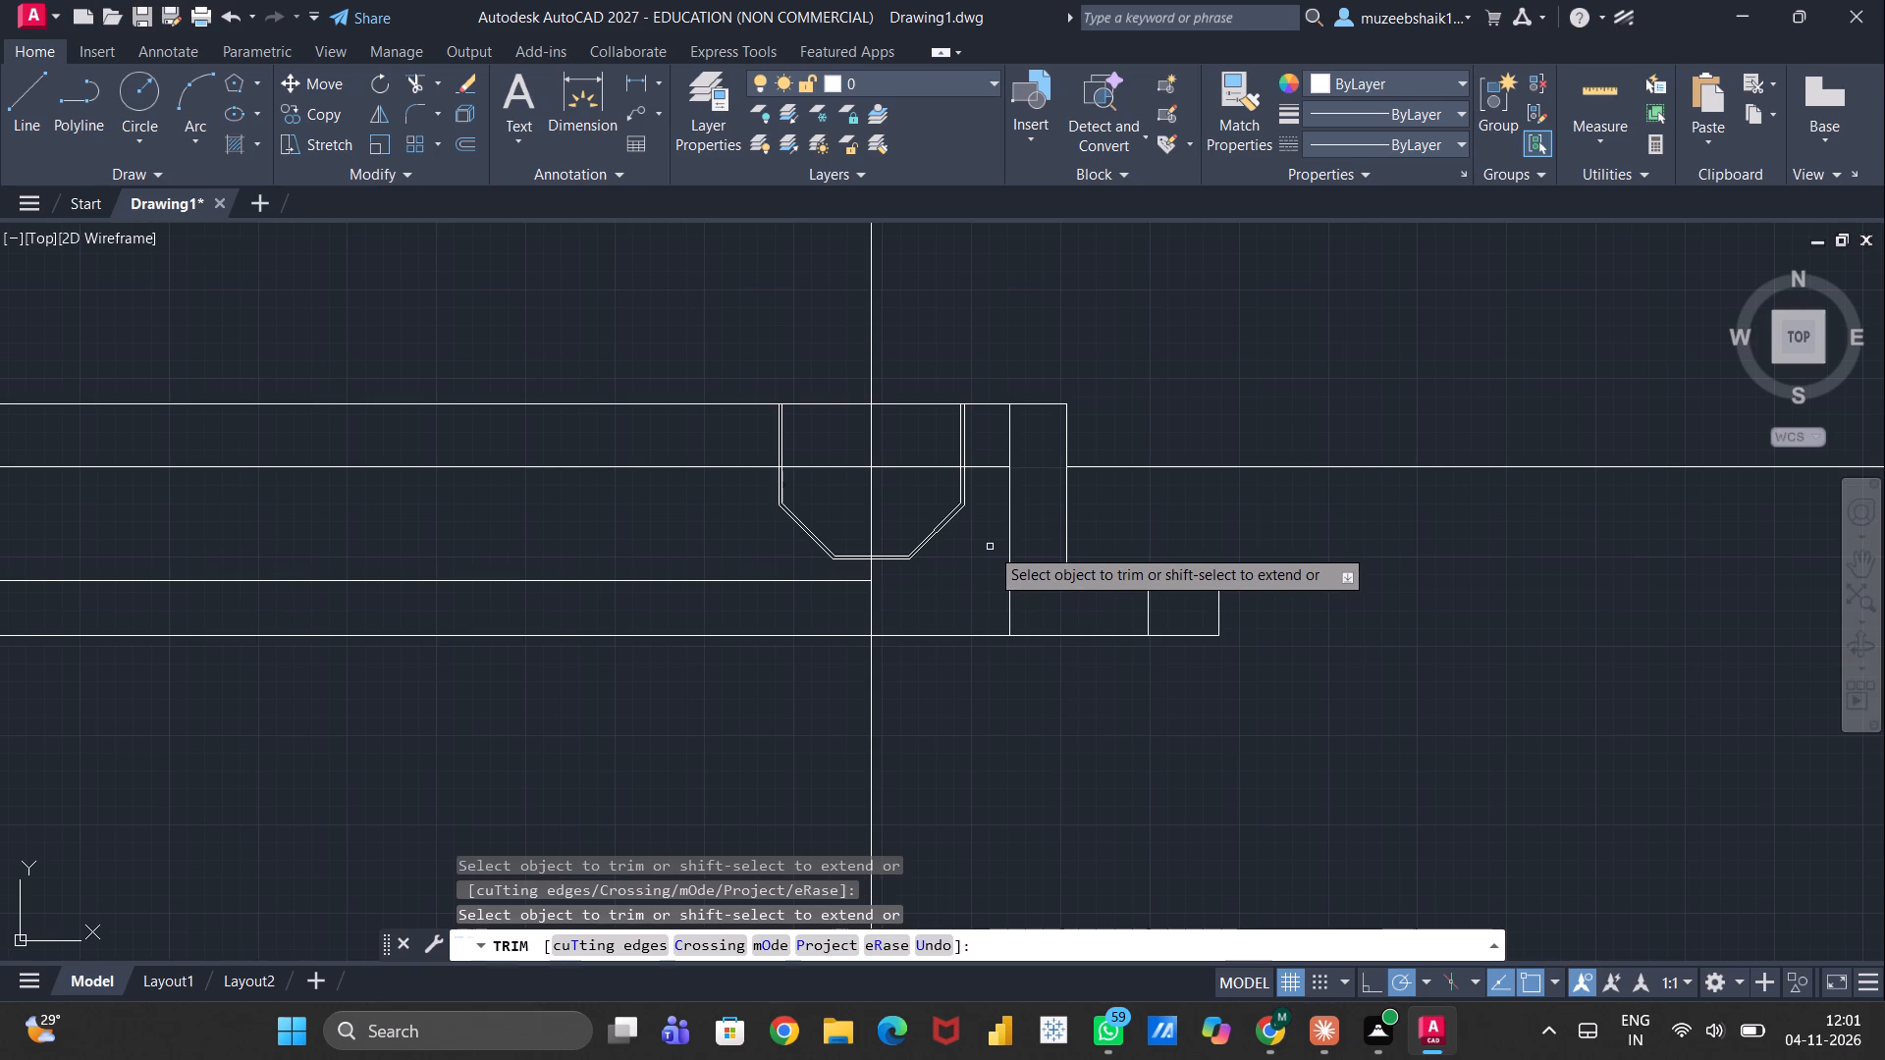
click(1155, 468)
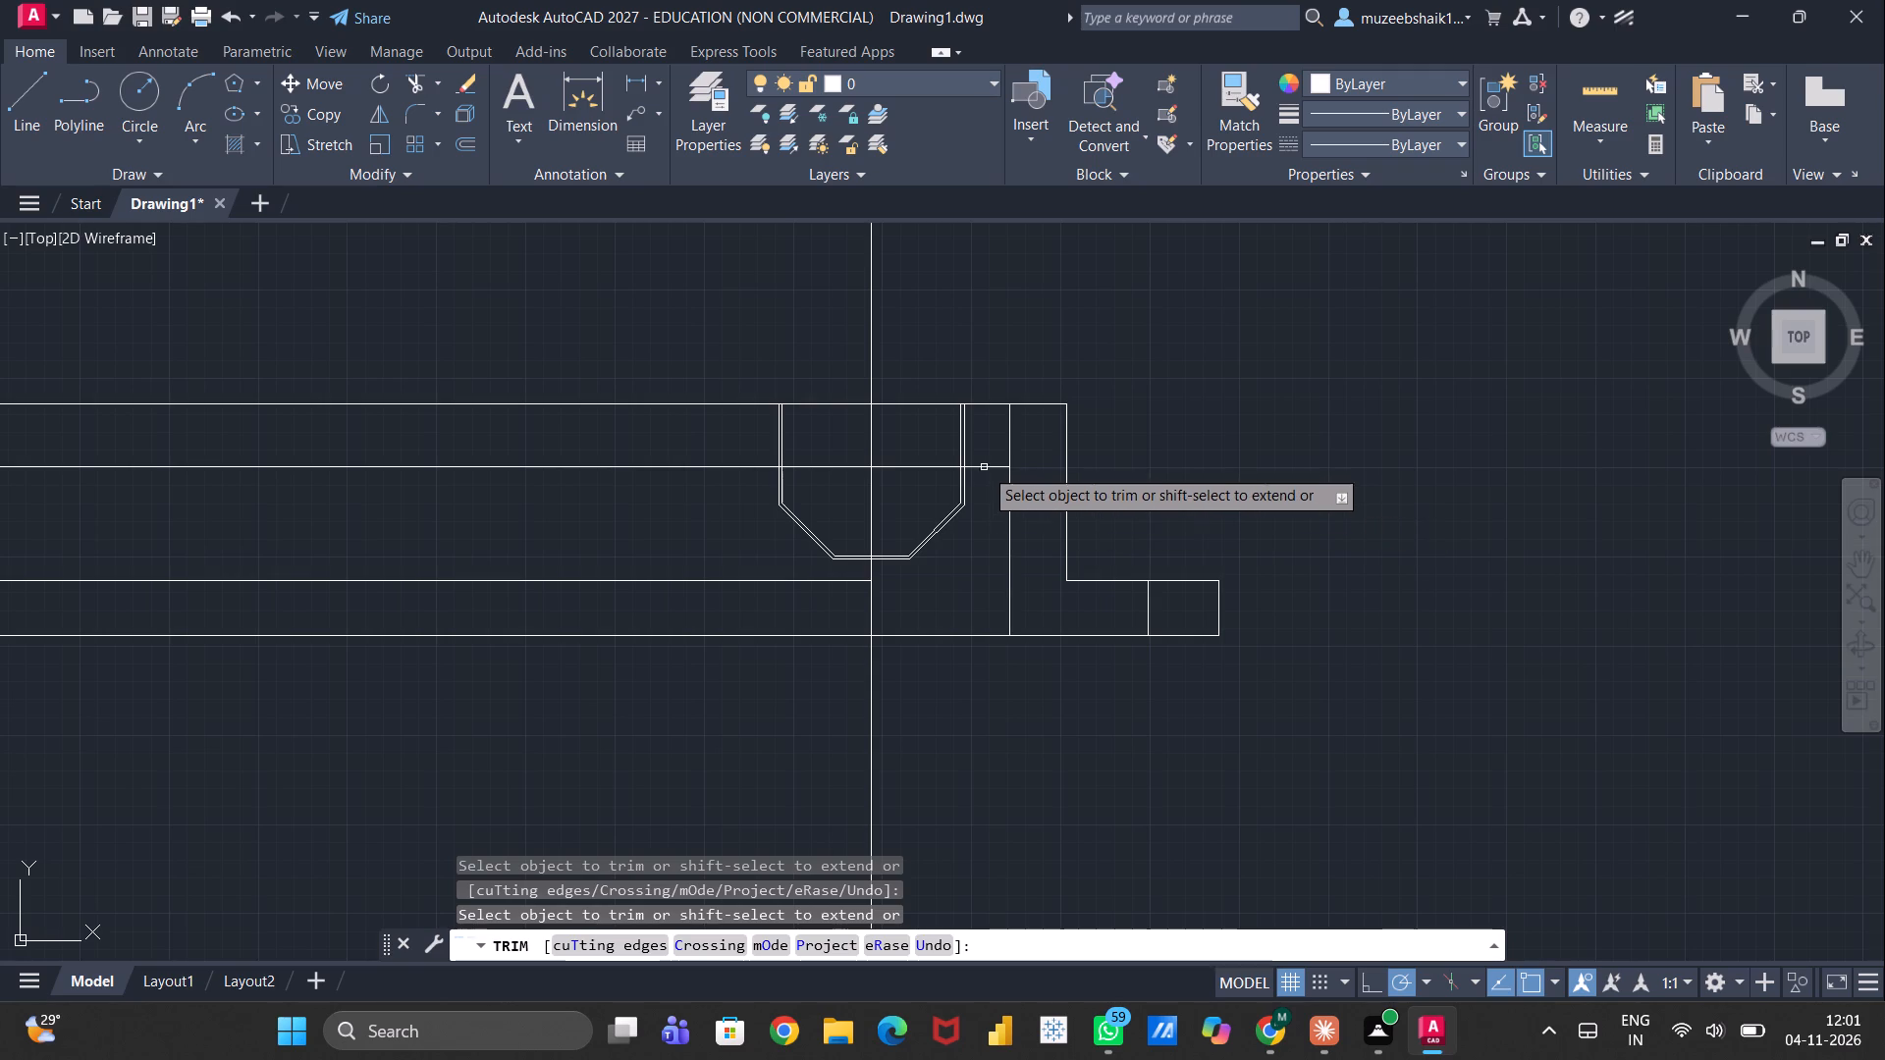
click(986, 464)
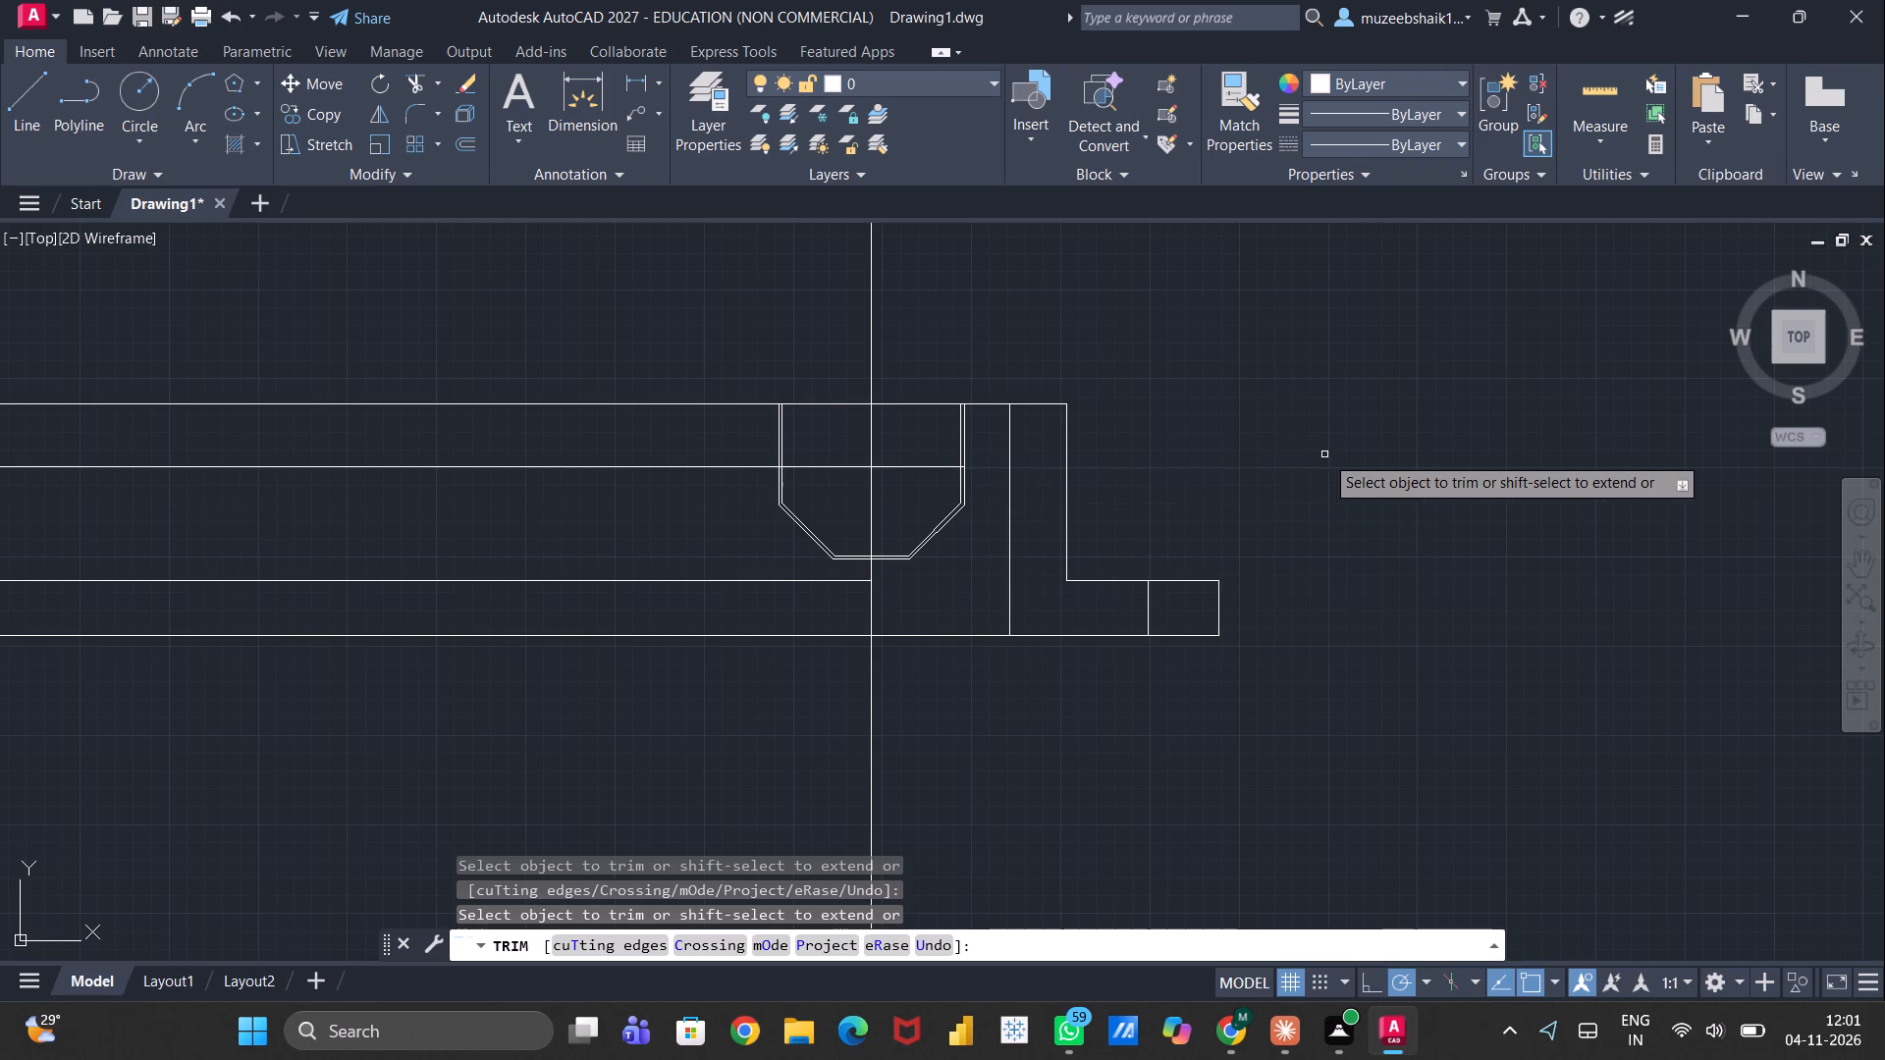
key(Escape)
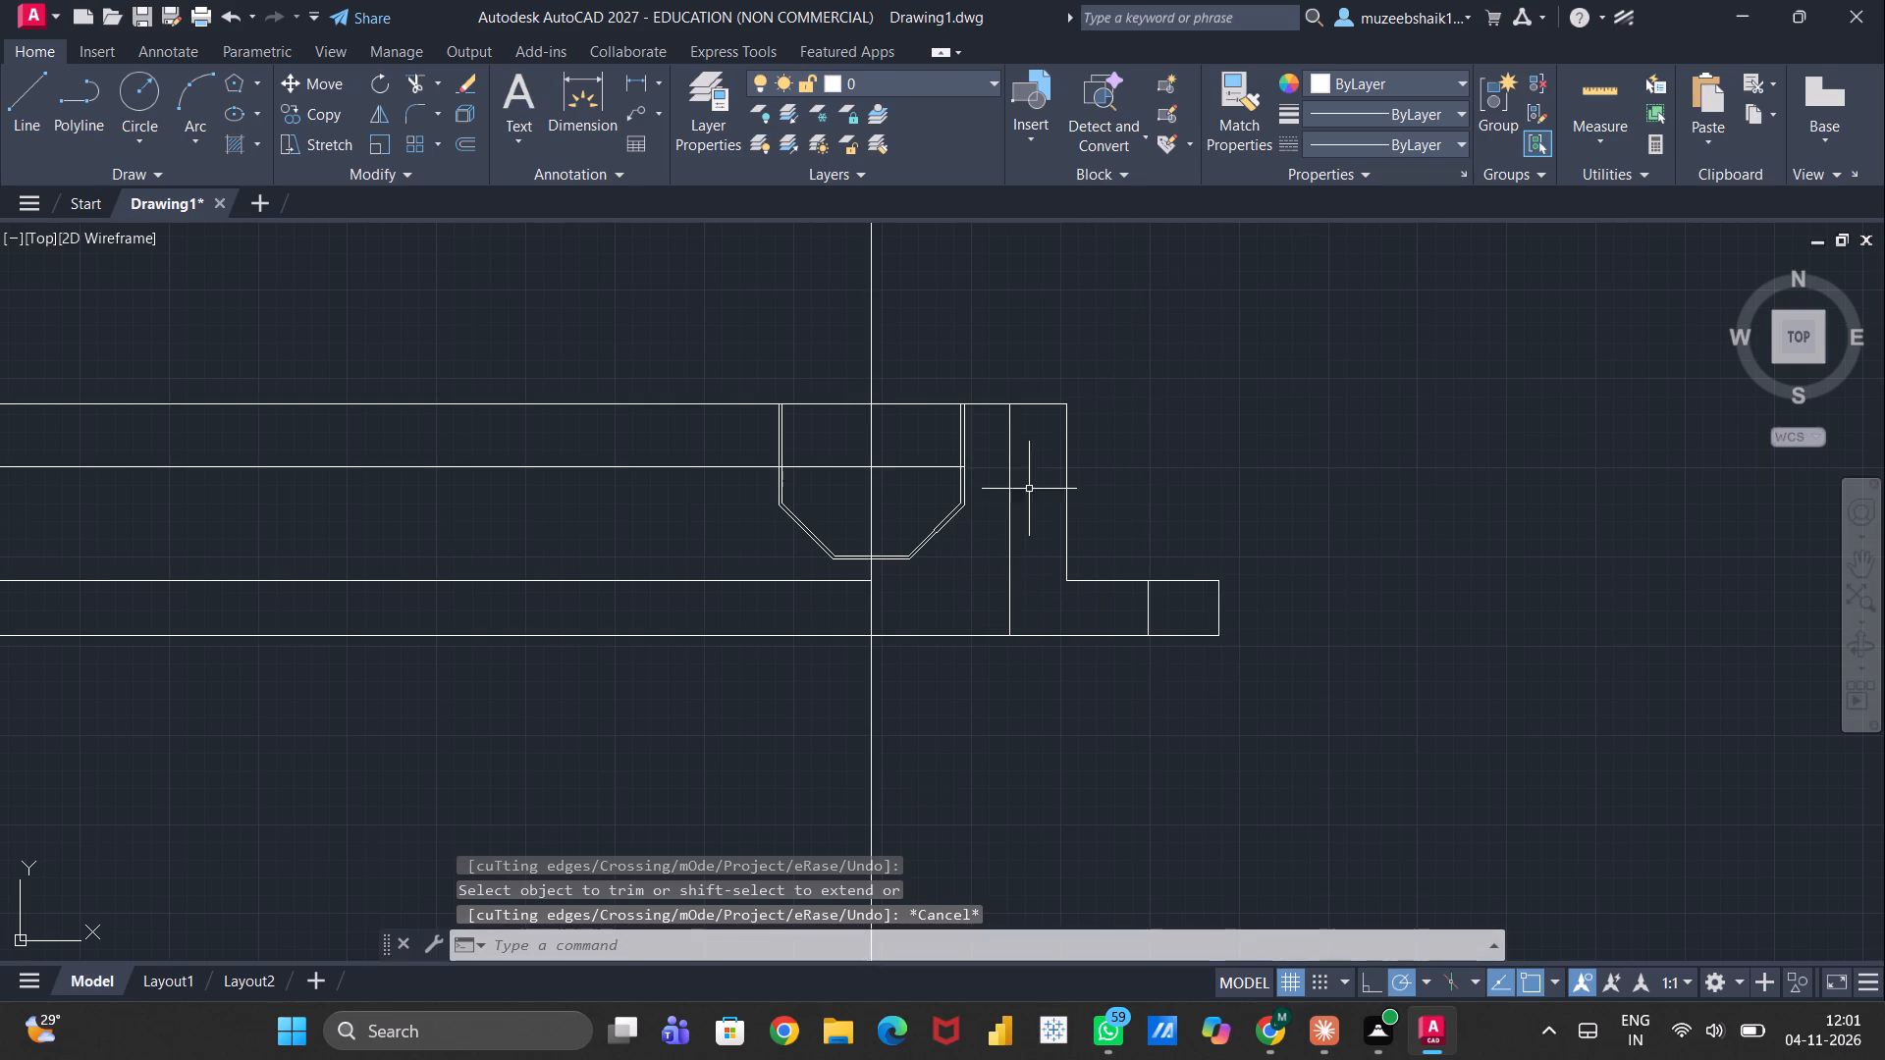
Offset the inner wall's vertical line by 14 to both sides.
key(o)
key(Return)
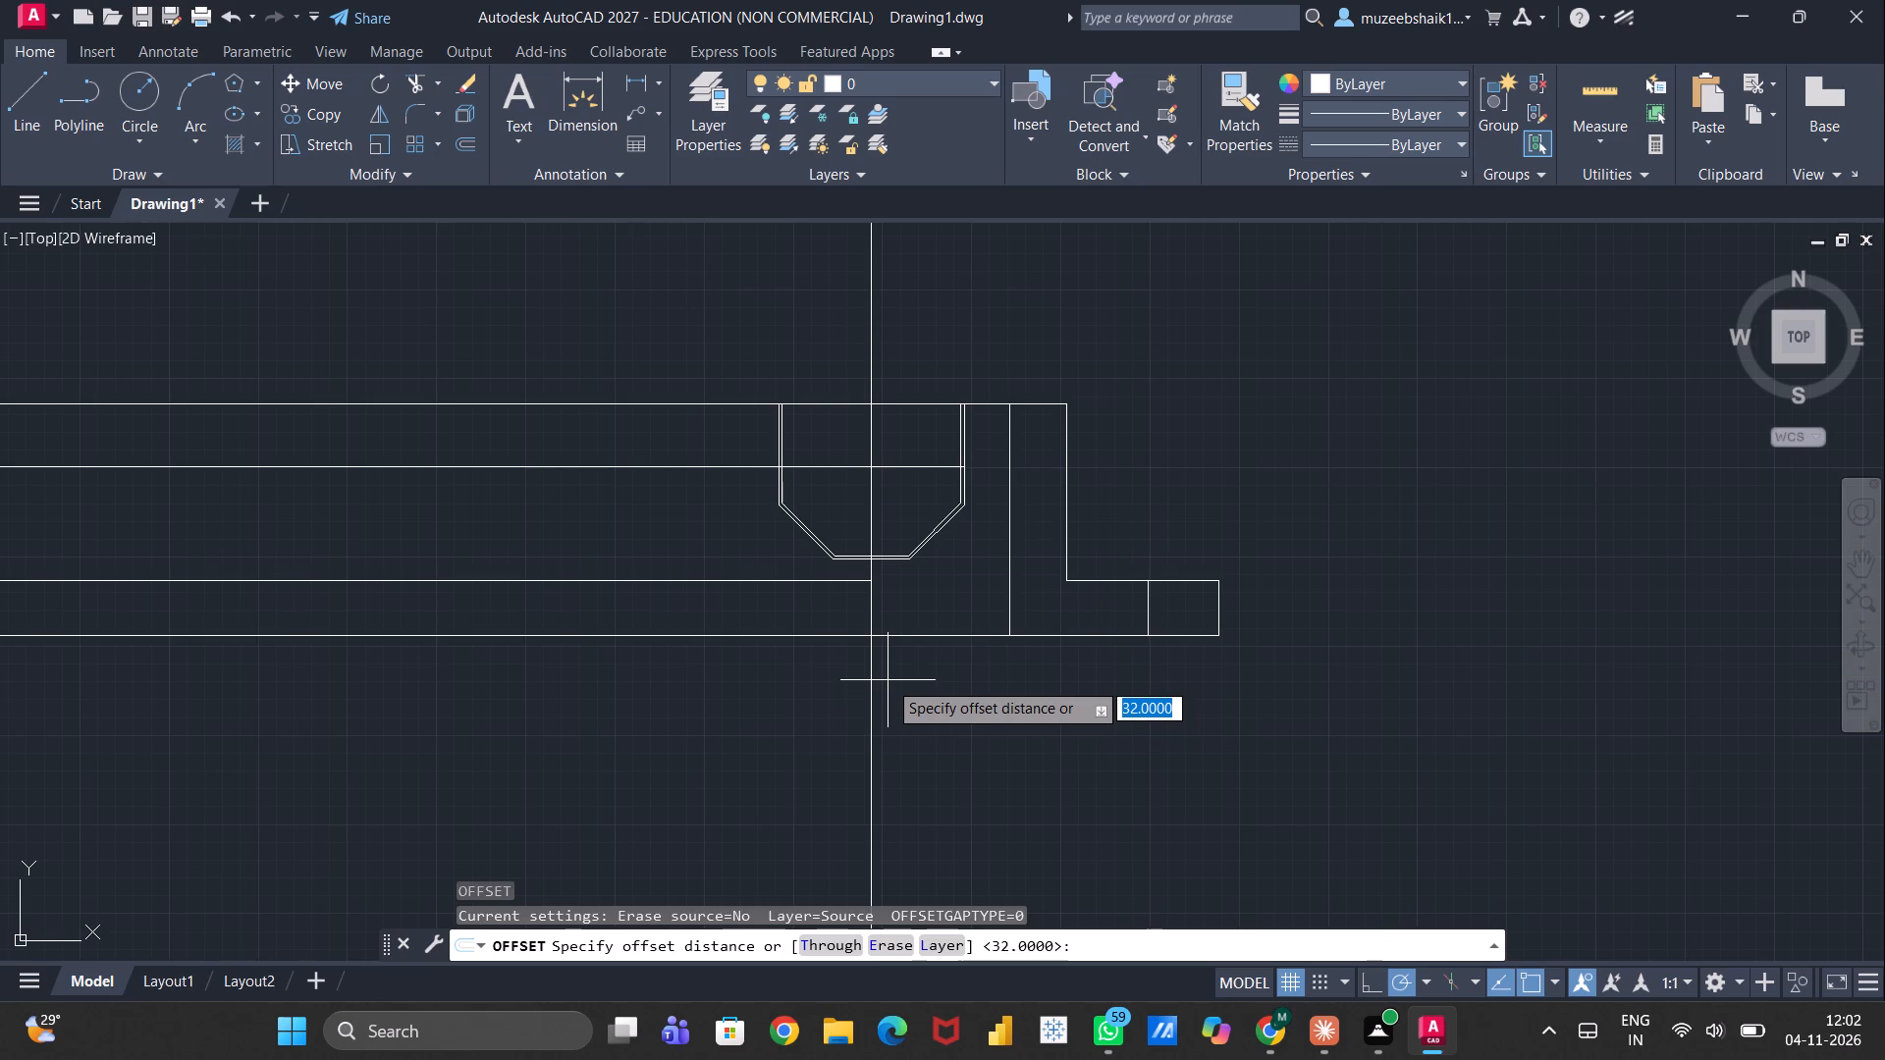
text(14)
key(Return)
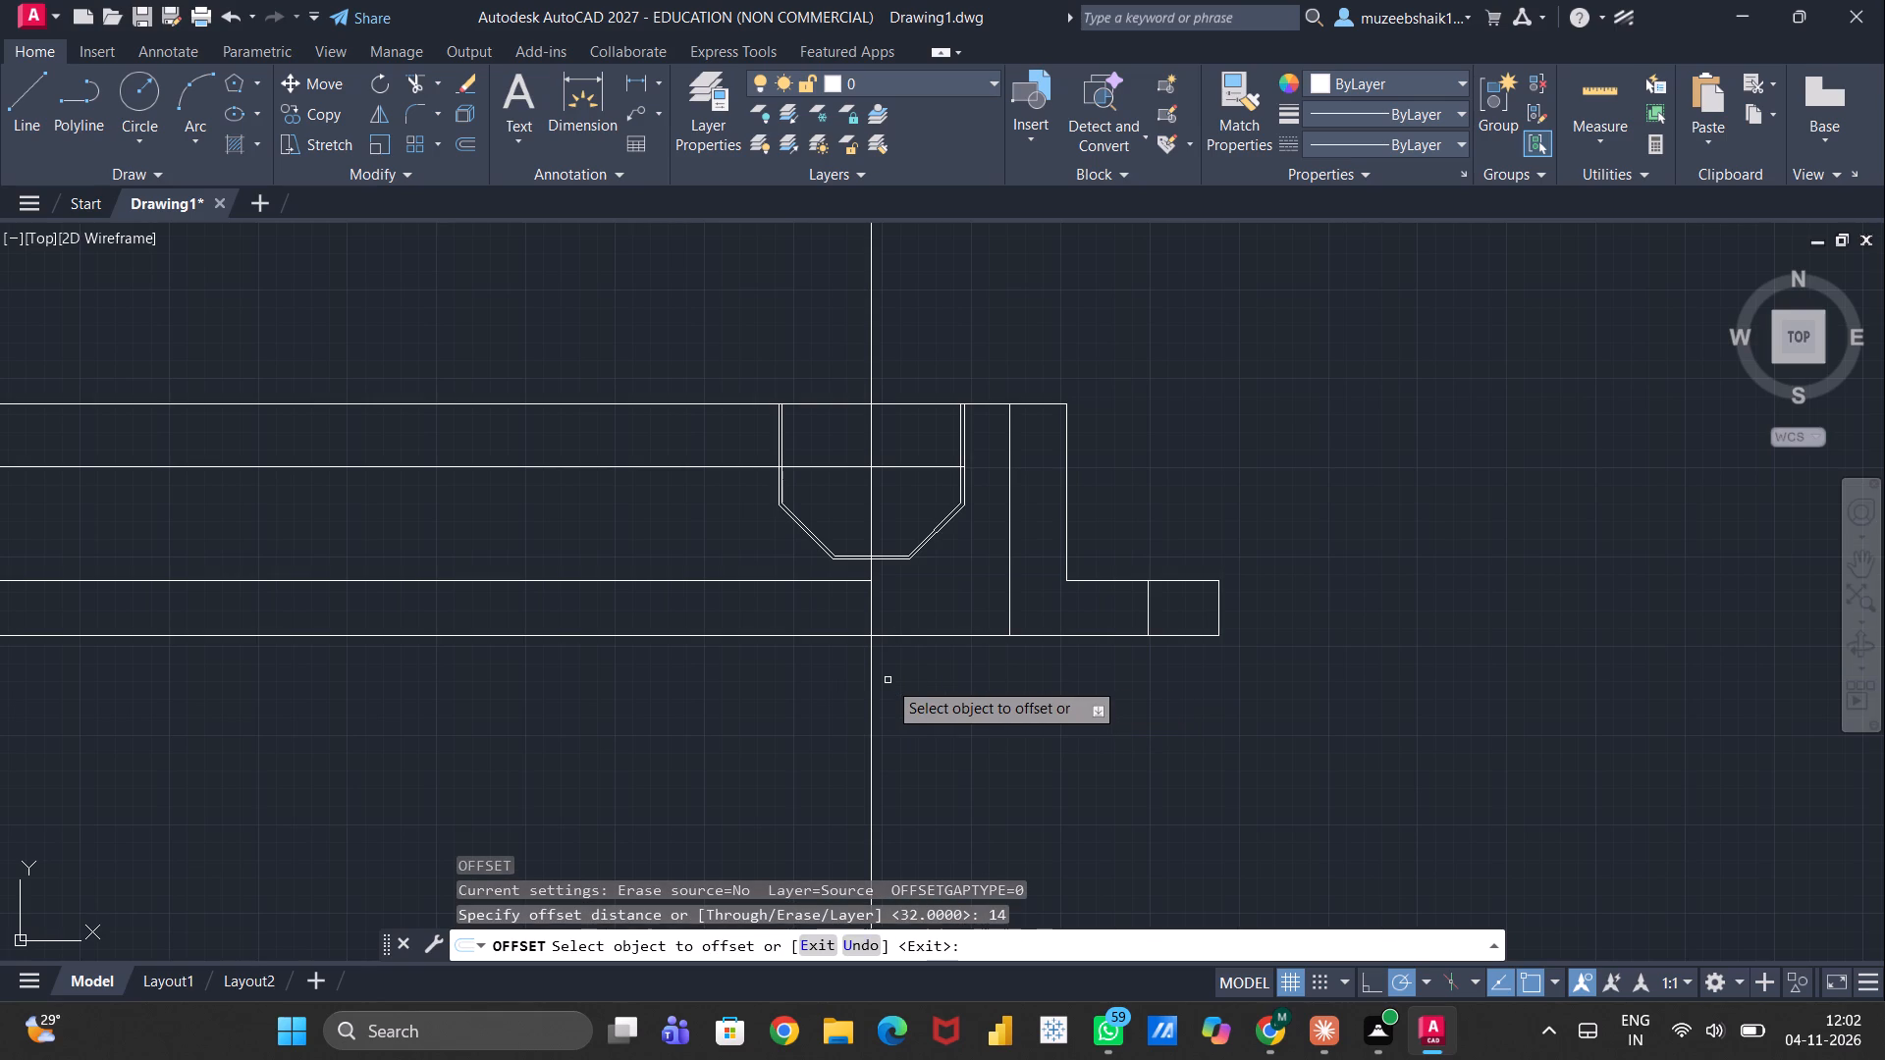
click(1008, 564)
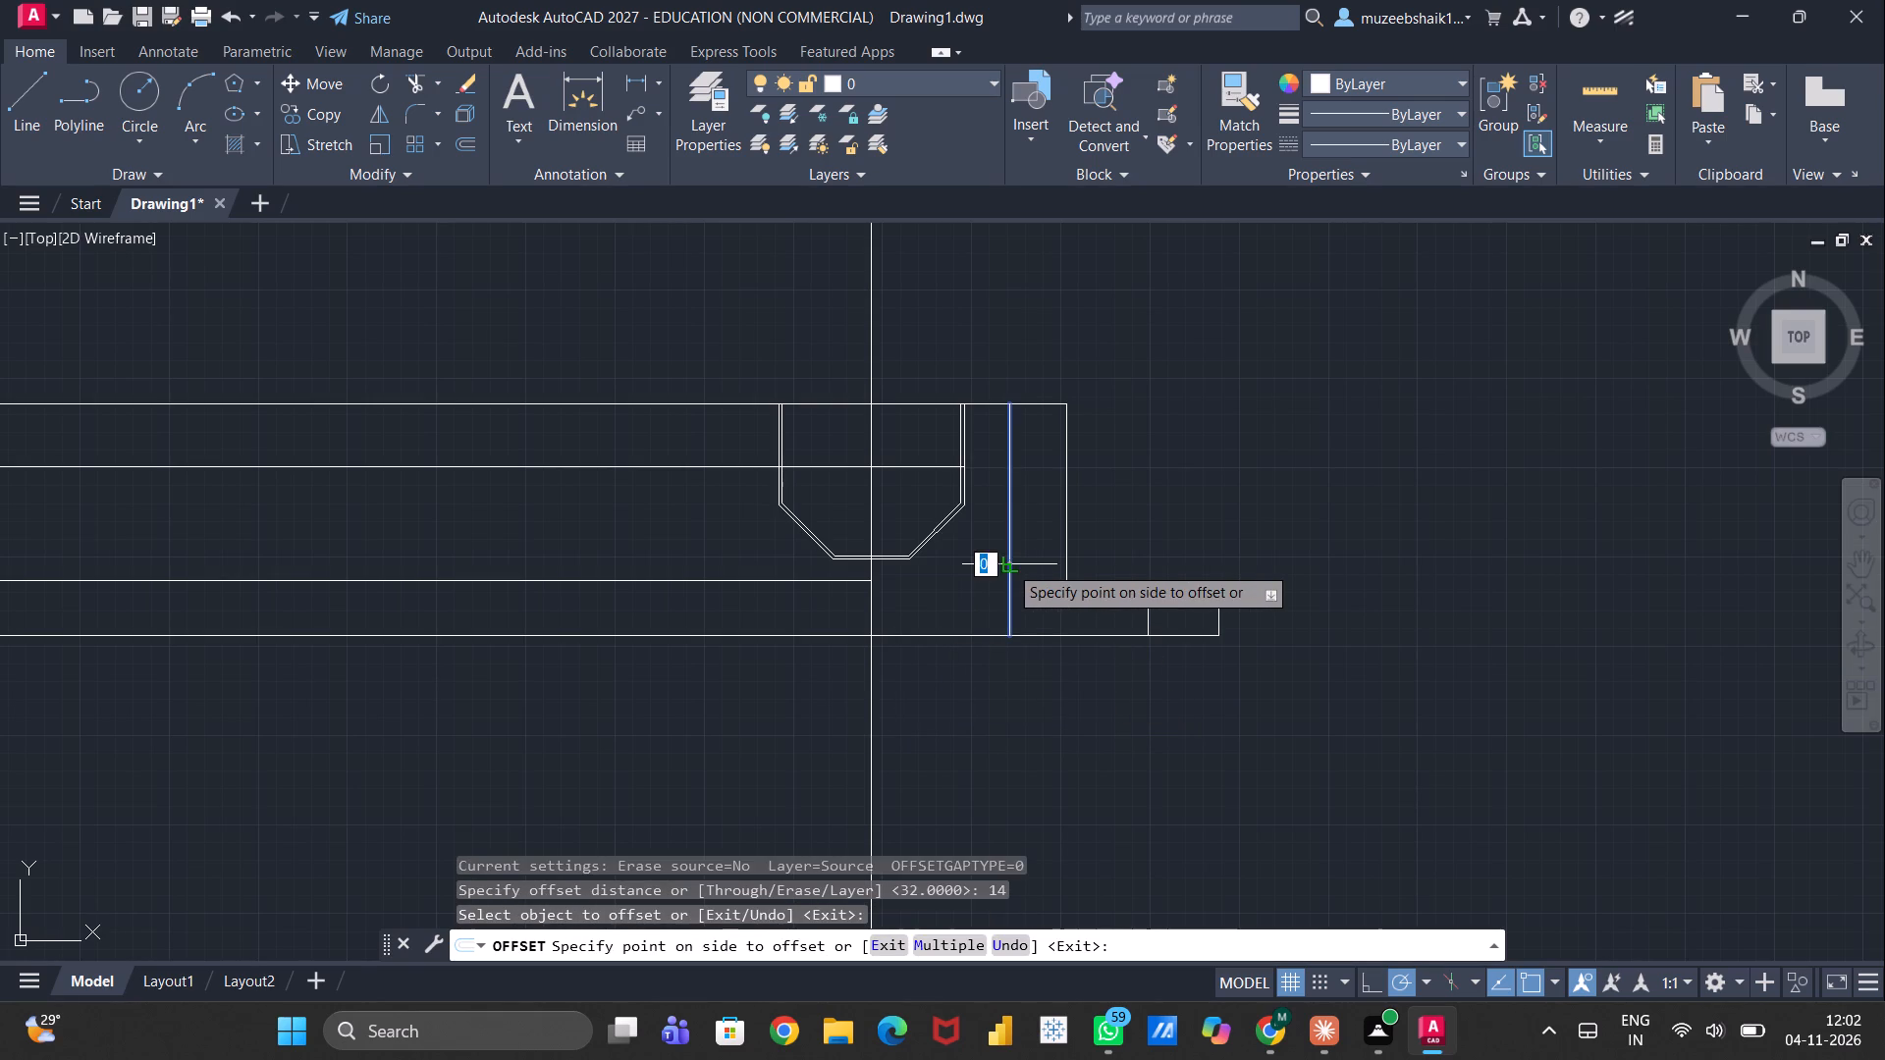
click(1039, 556)
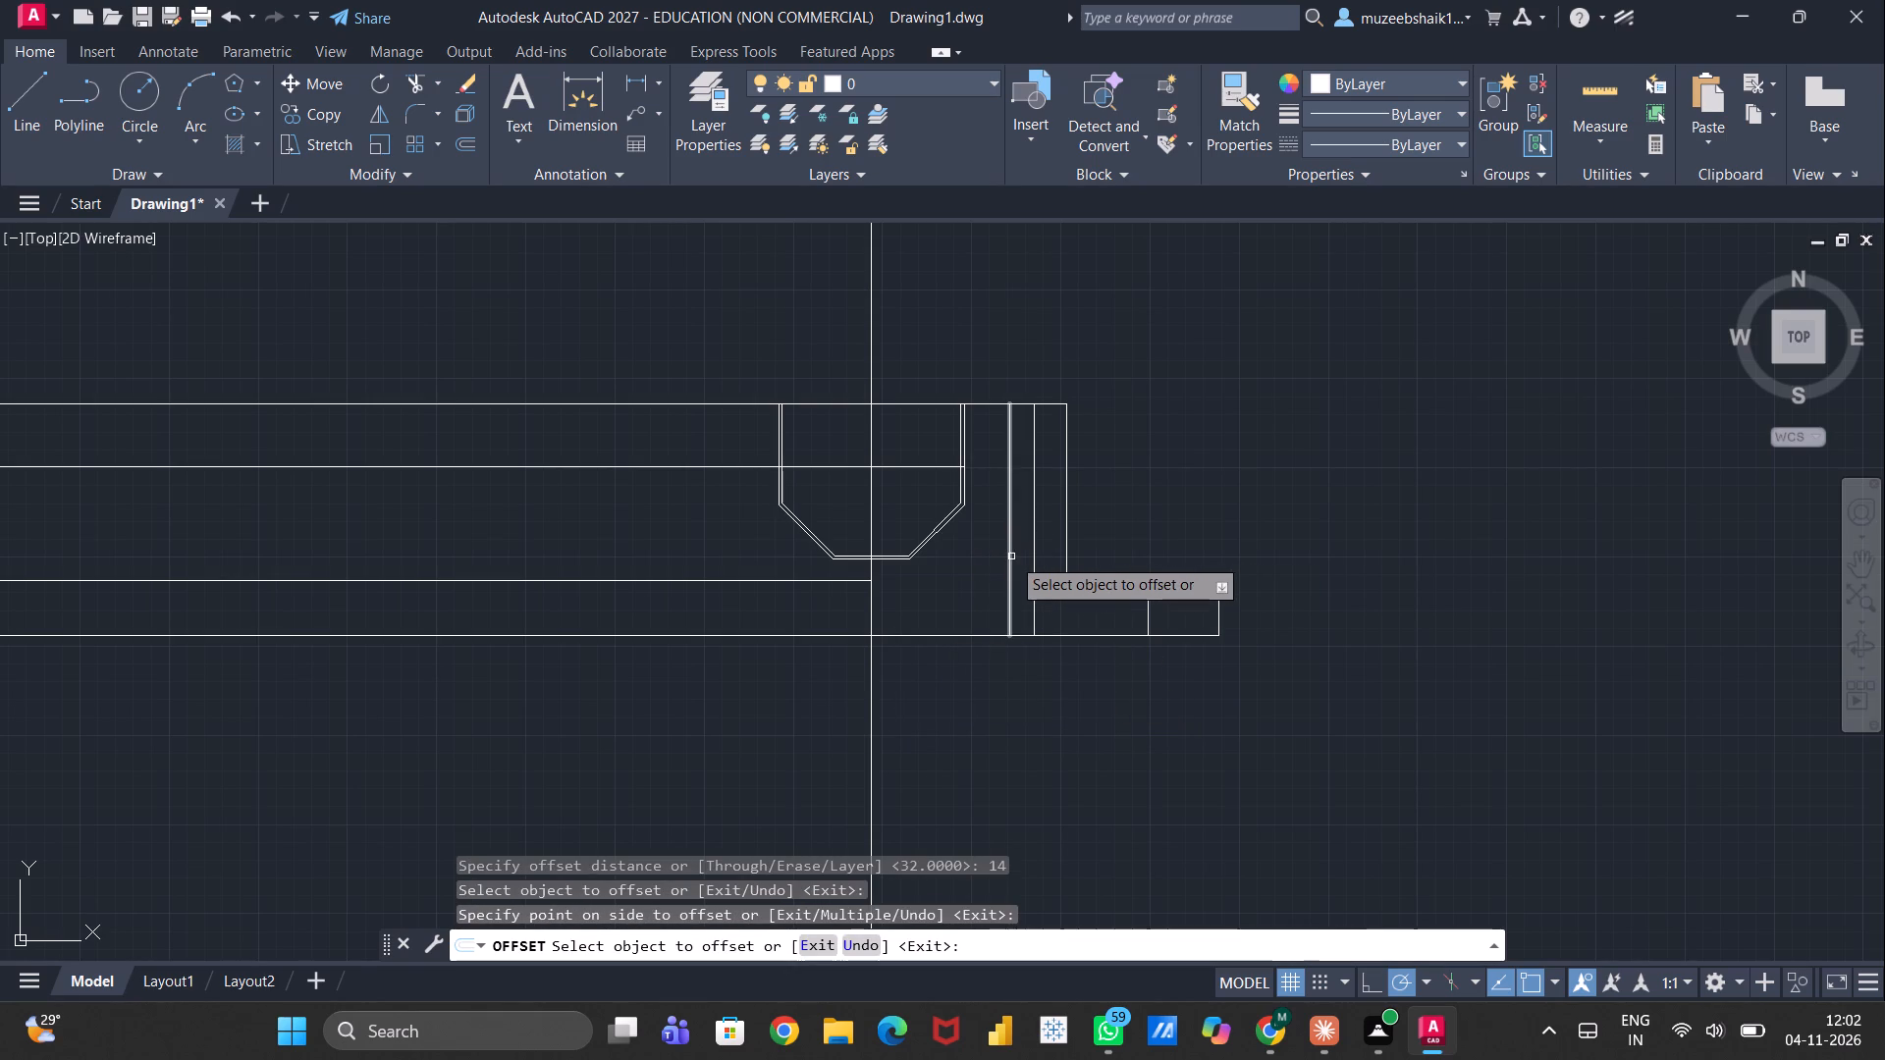
click(1011, 556)
click(966, 556)
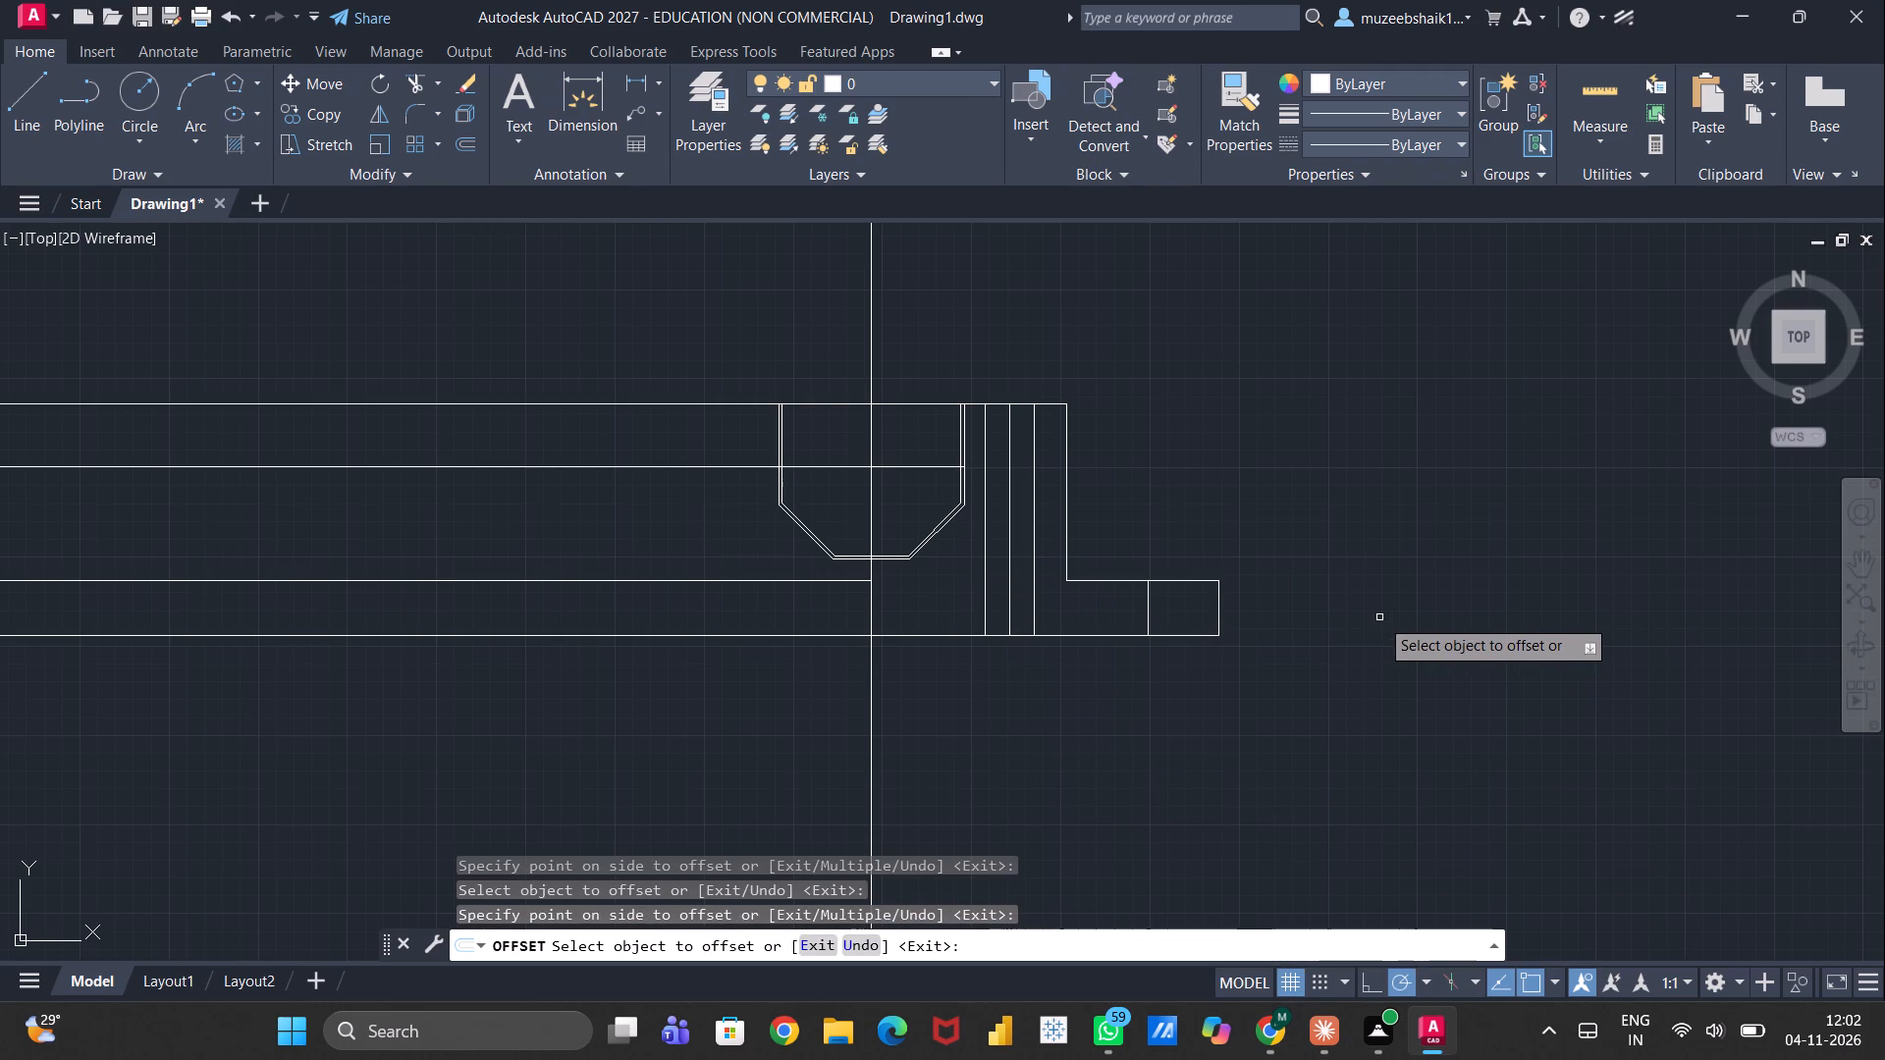
key(Escape)
Offset the lowest horizontal line upward by 3, and offset that new line upward by a further 18.
key(o)
key(Return)
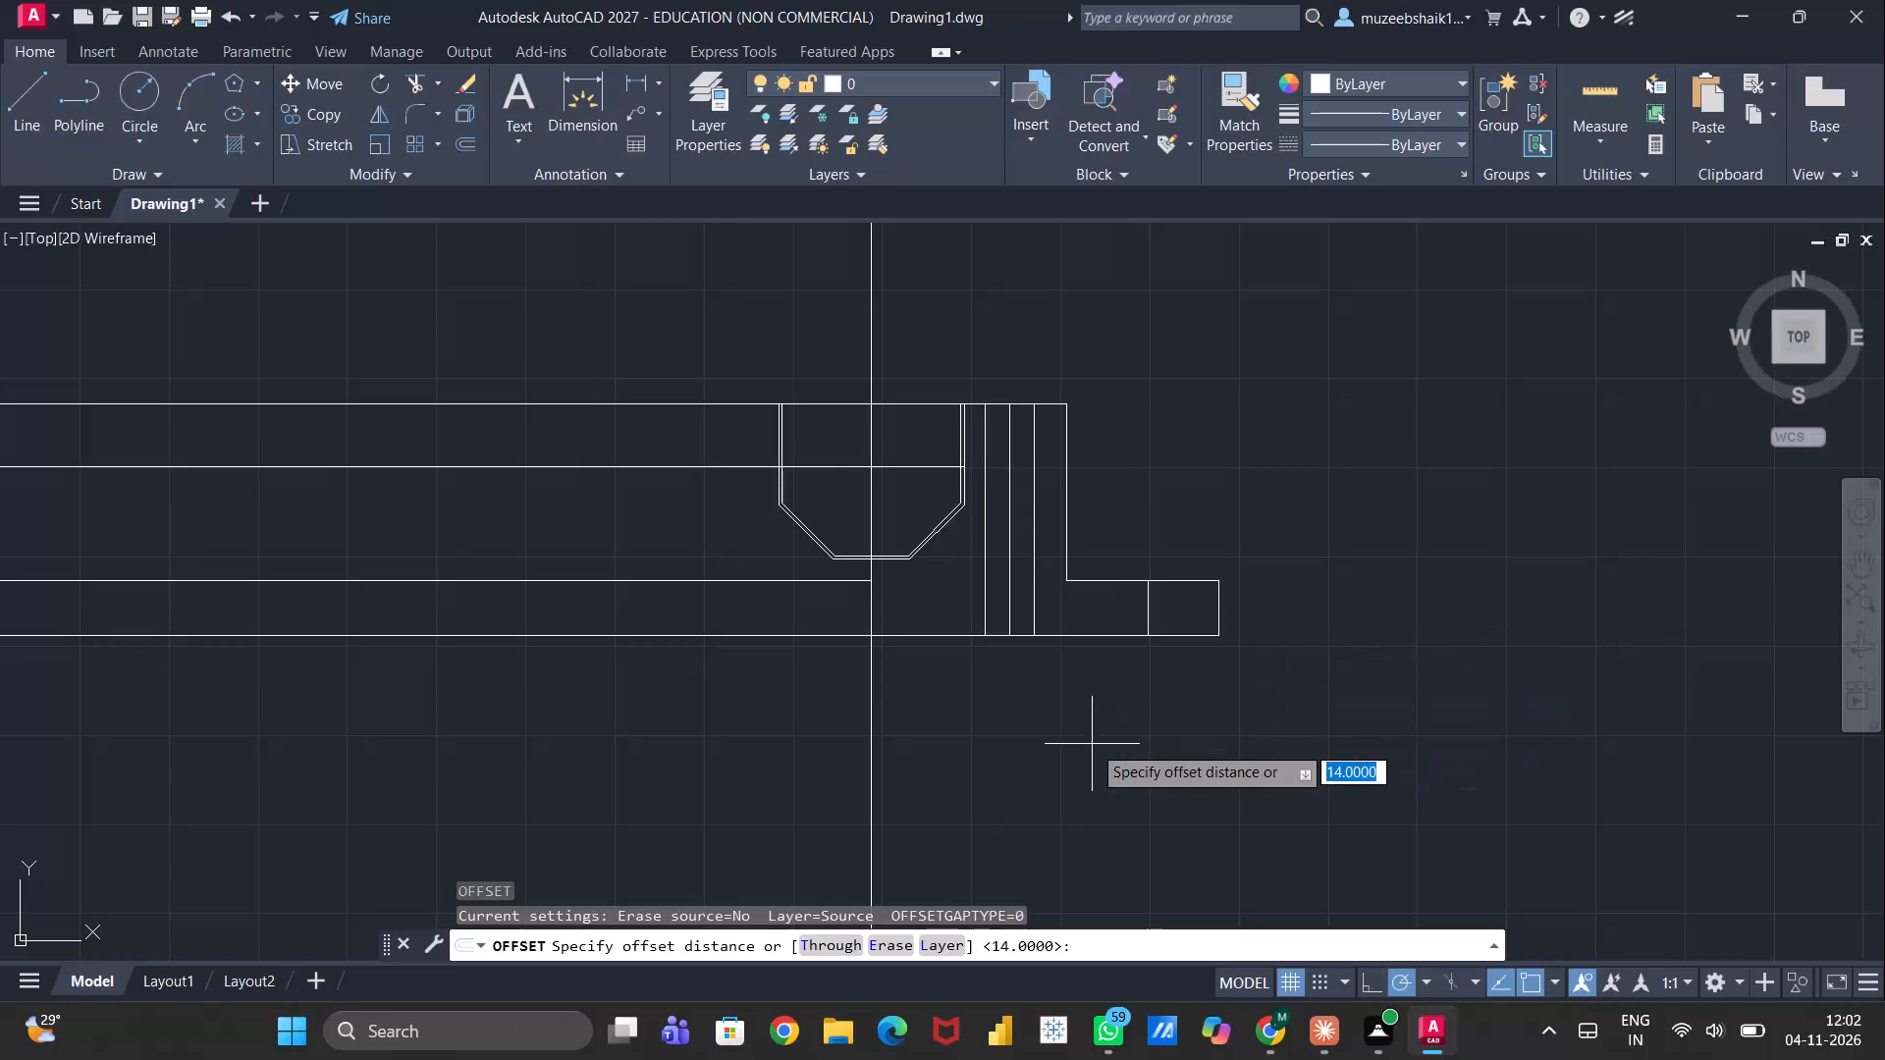
scroll(1046, 667, up, 1)
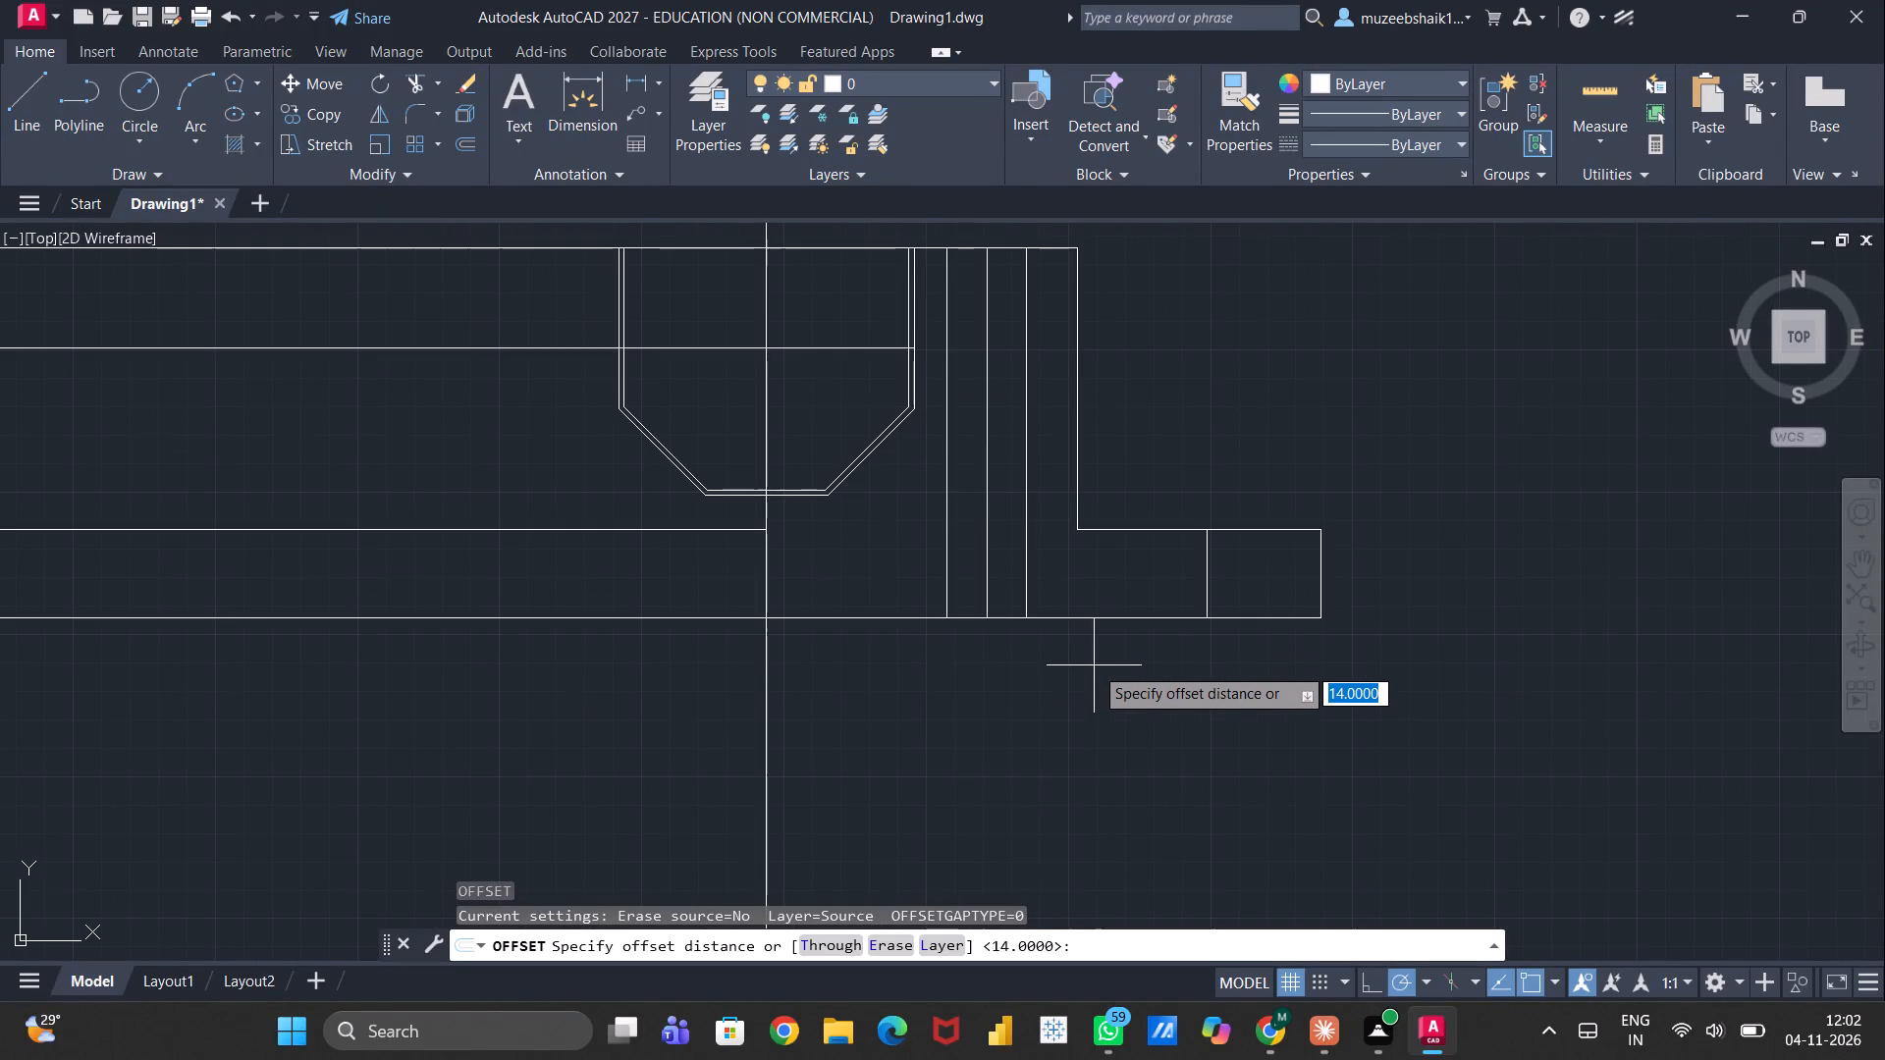
key(3)
key(Return)
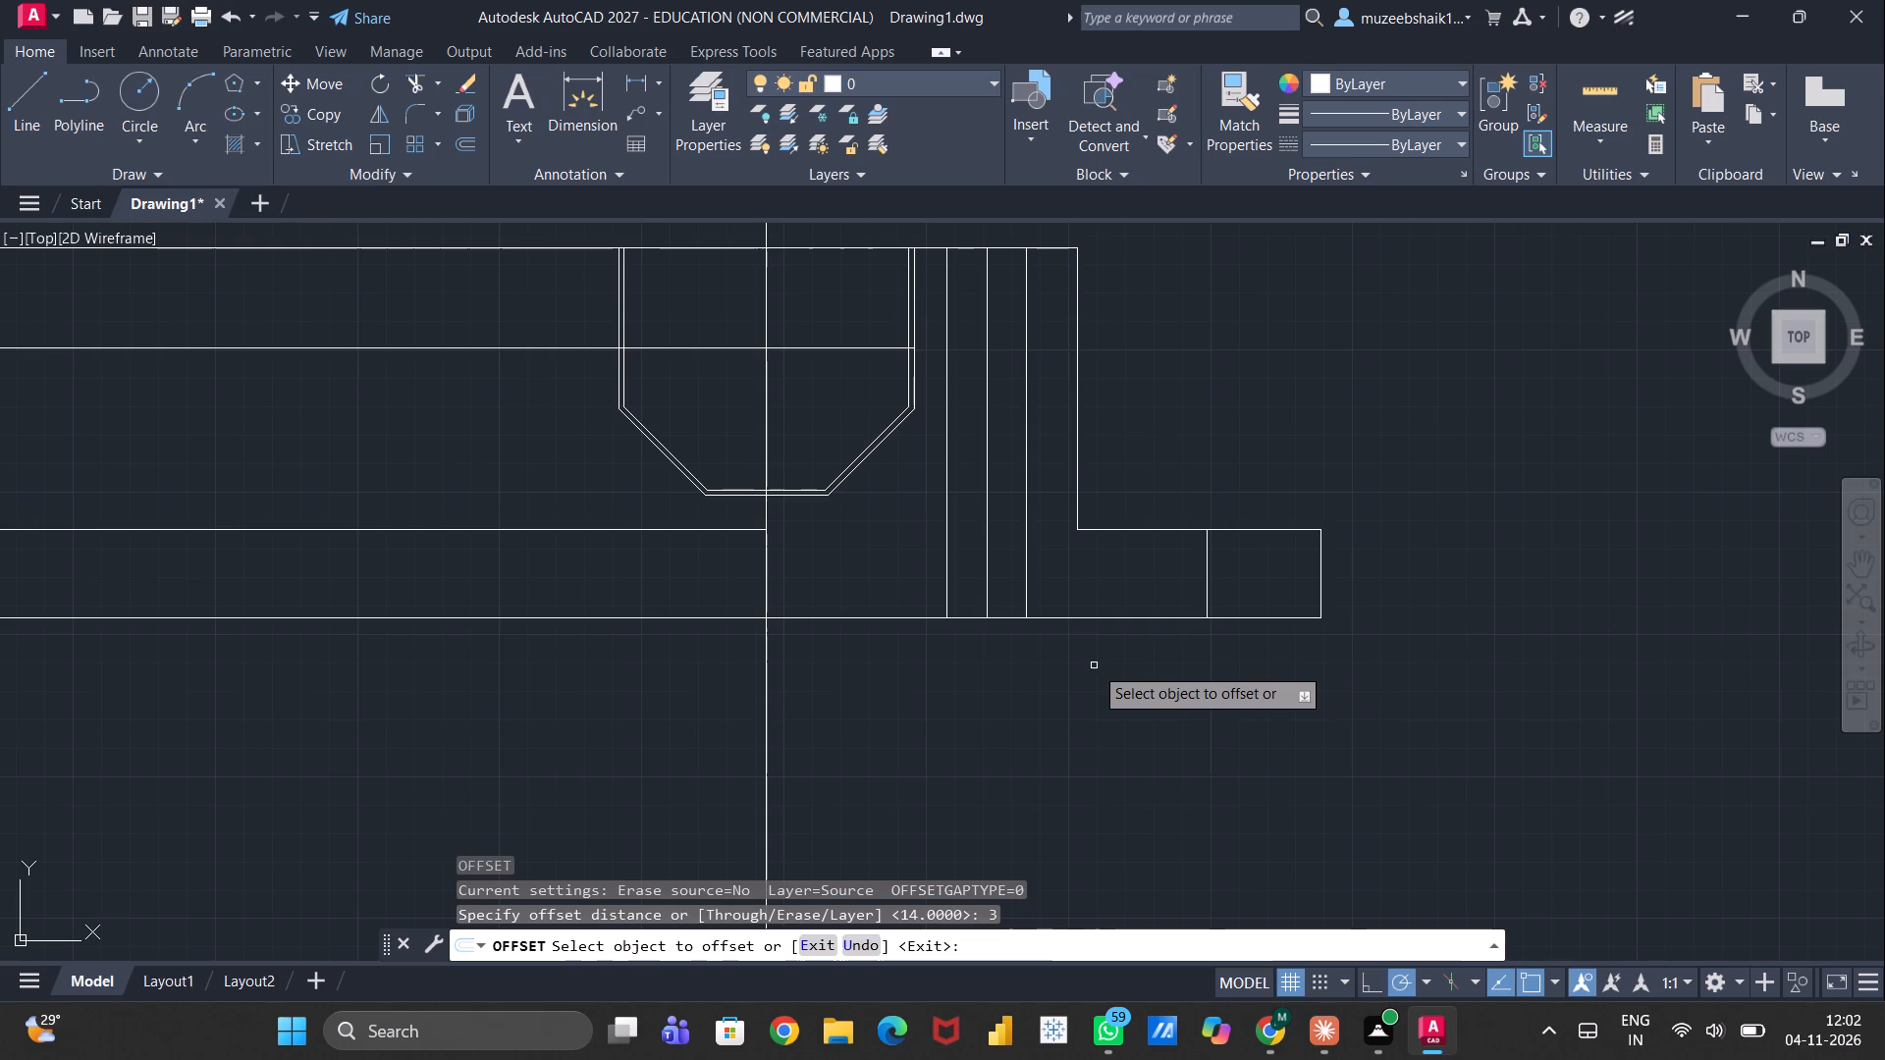
click(1084, 614)
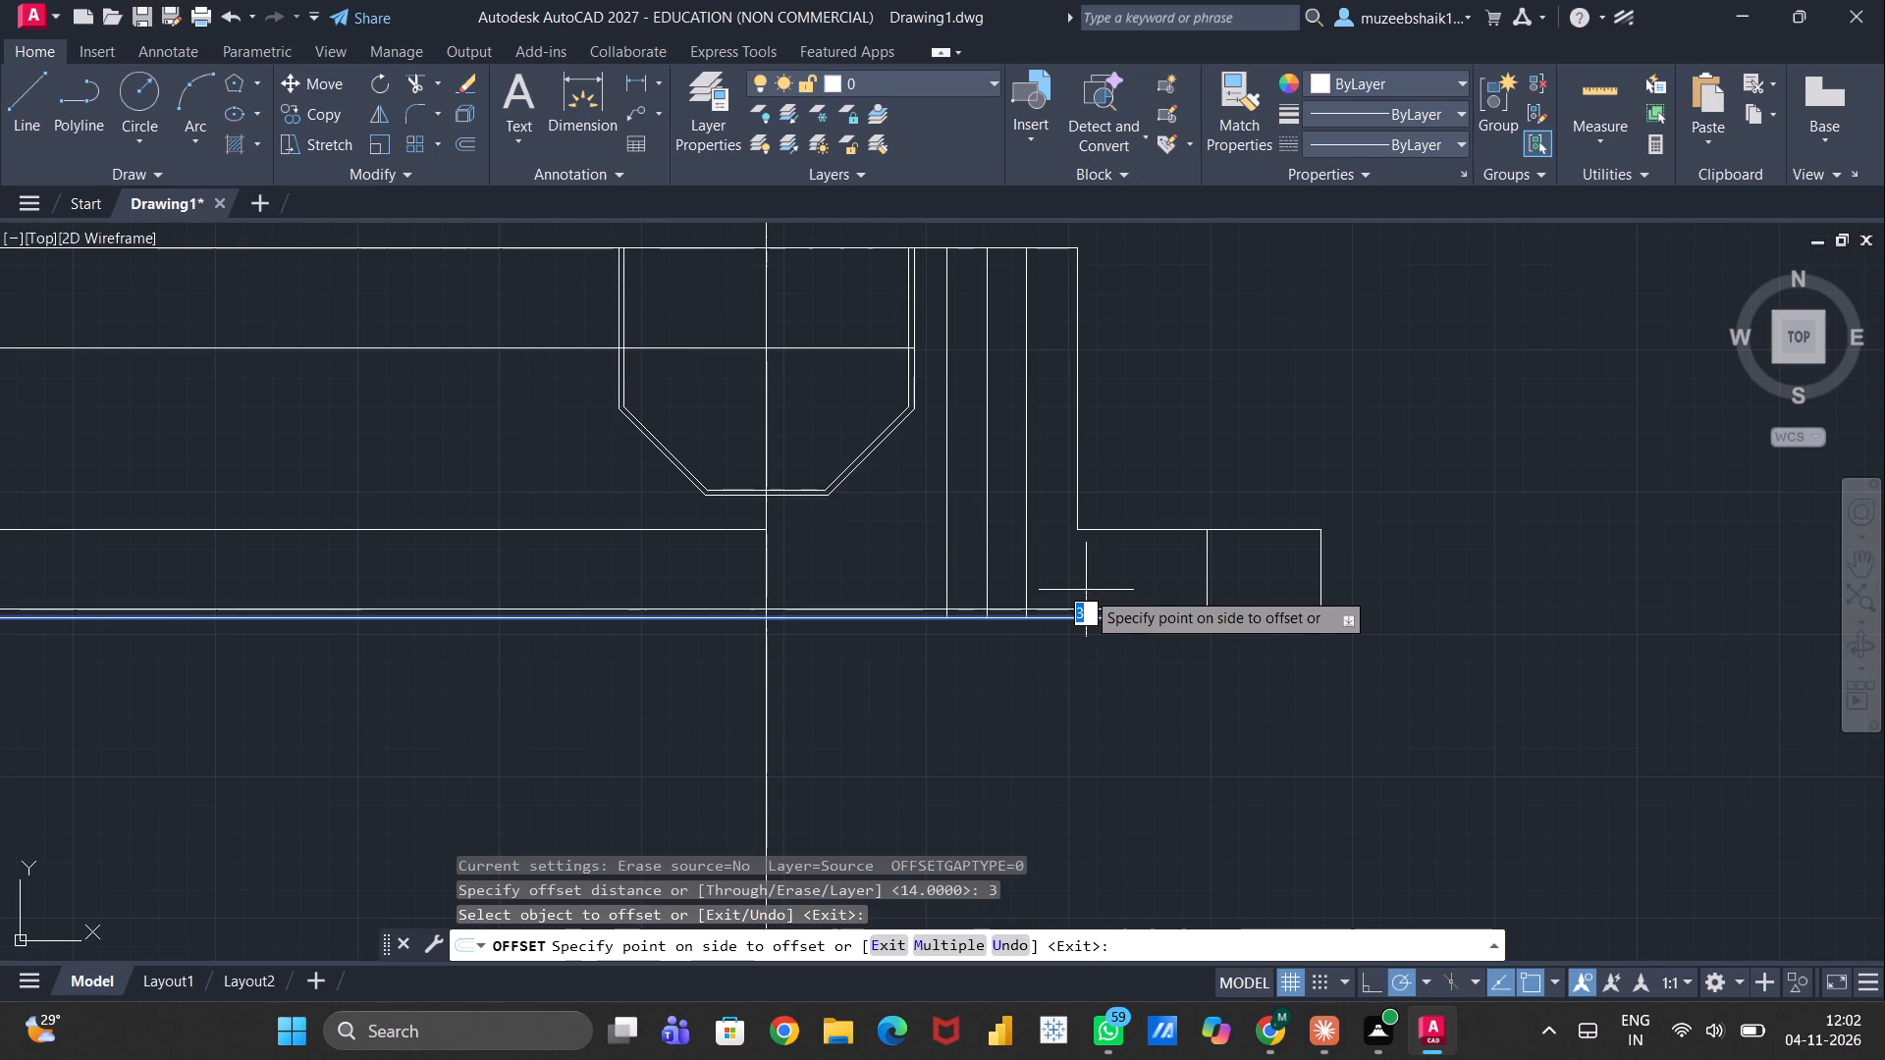
click(1086, 590)
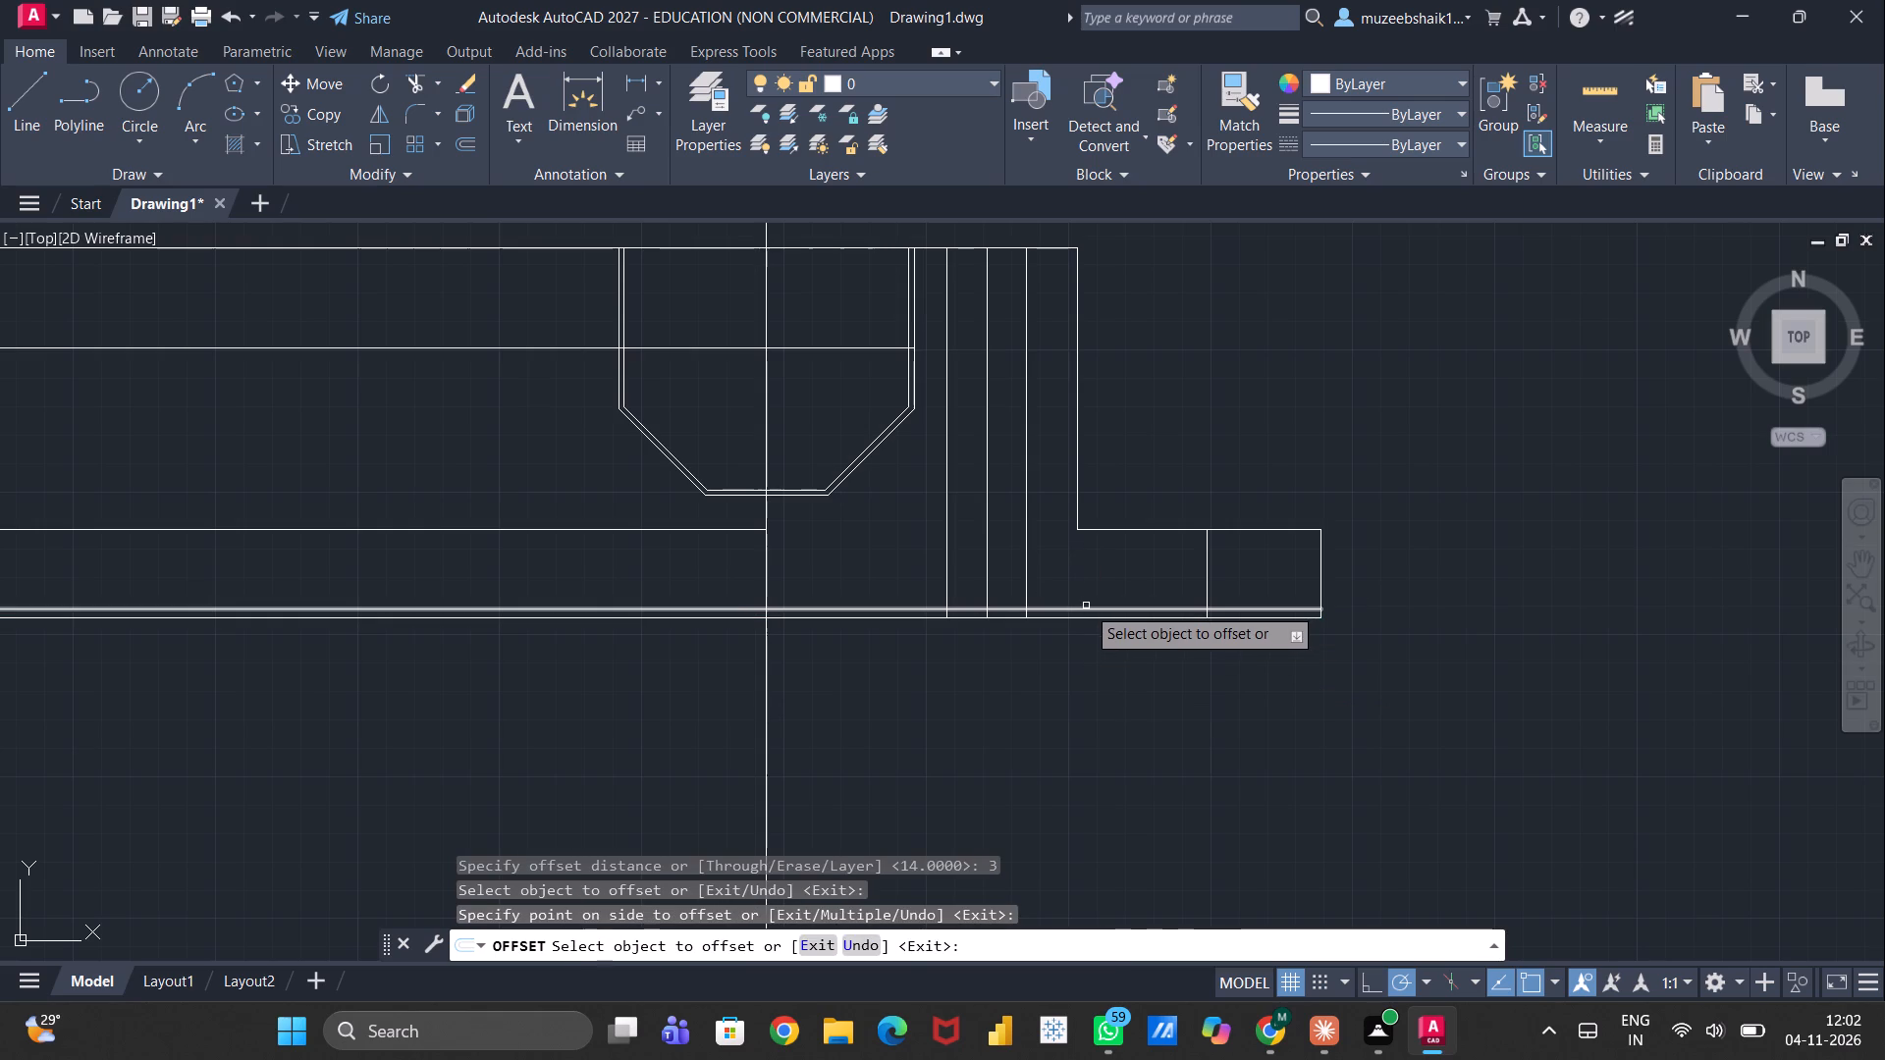
click(1090, 609)
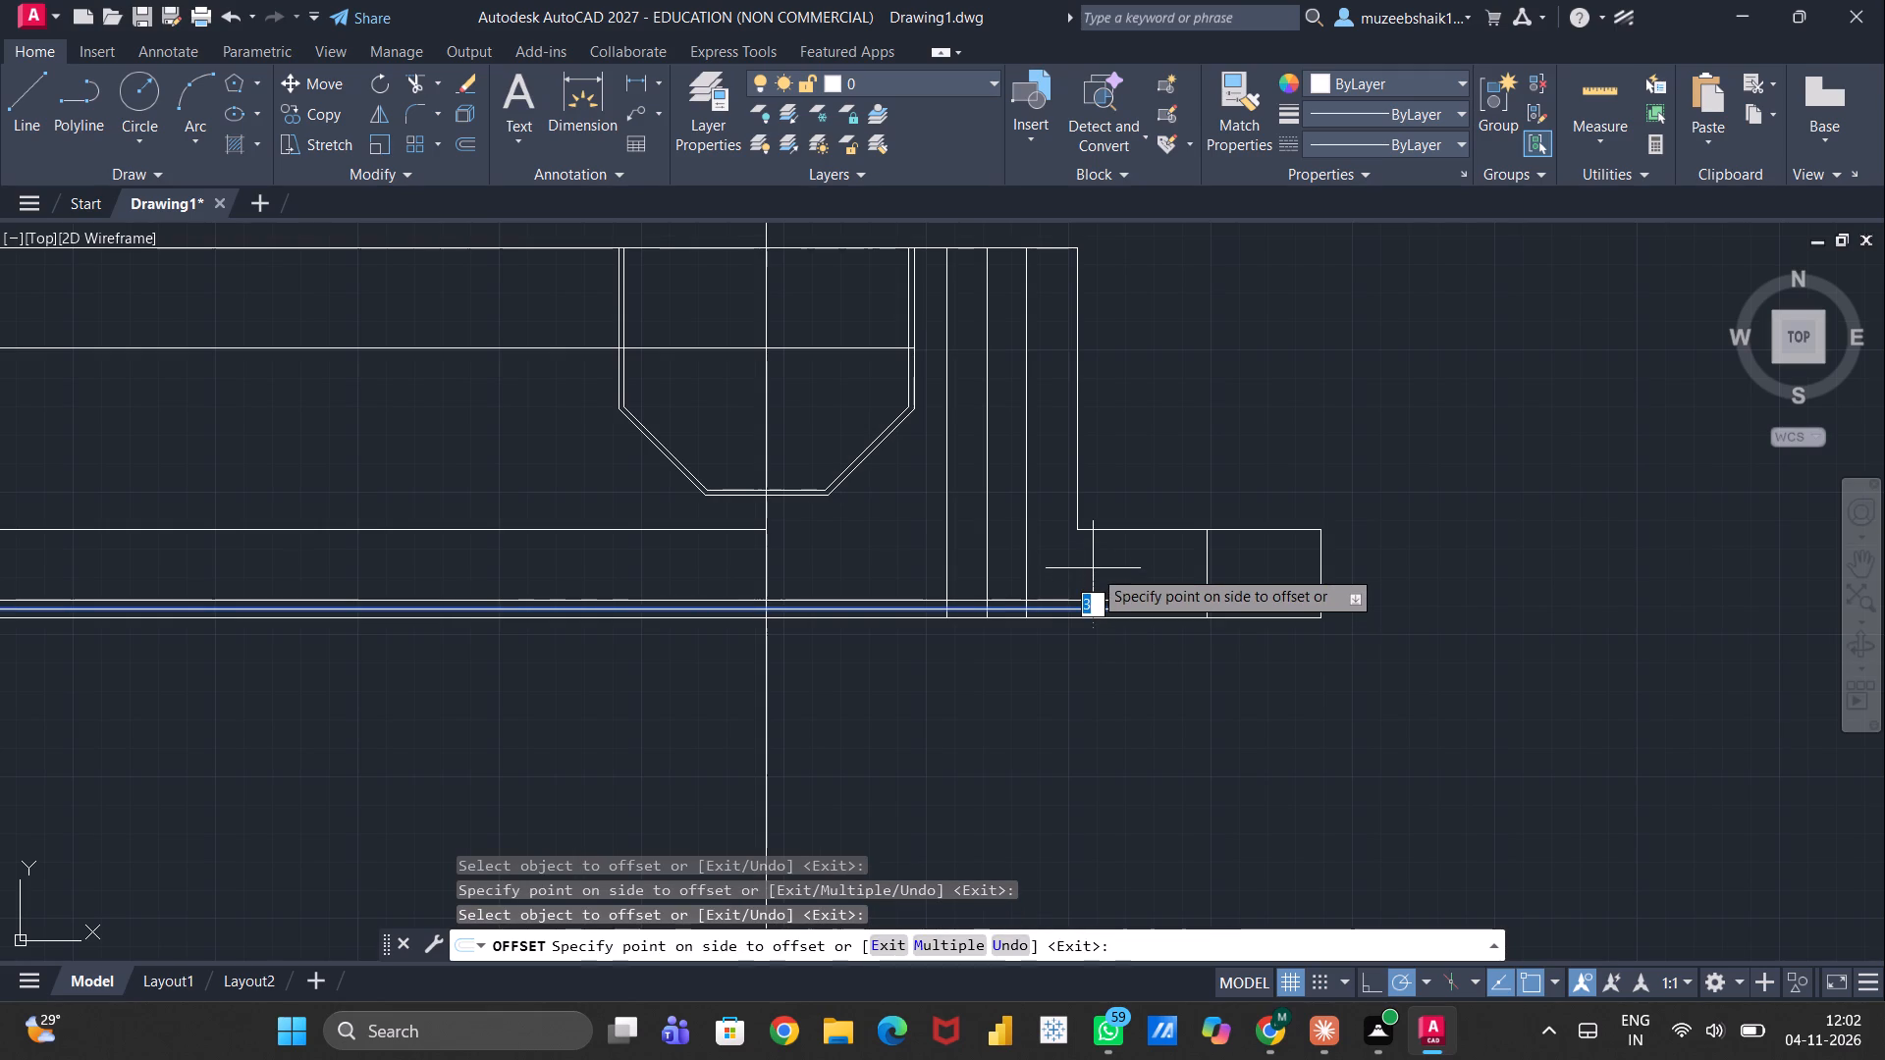
text(18)
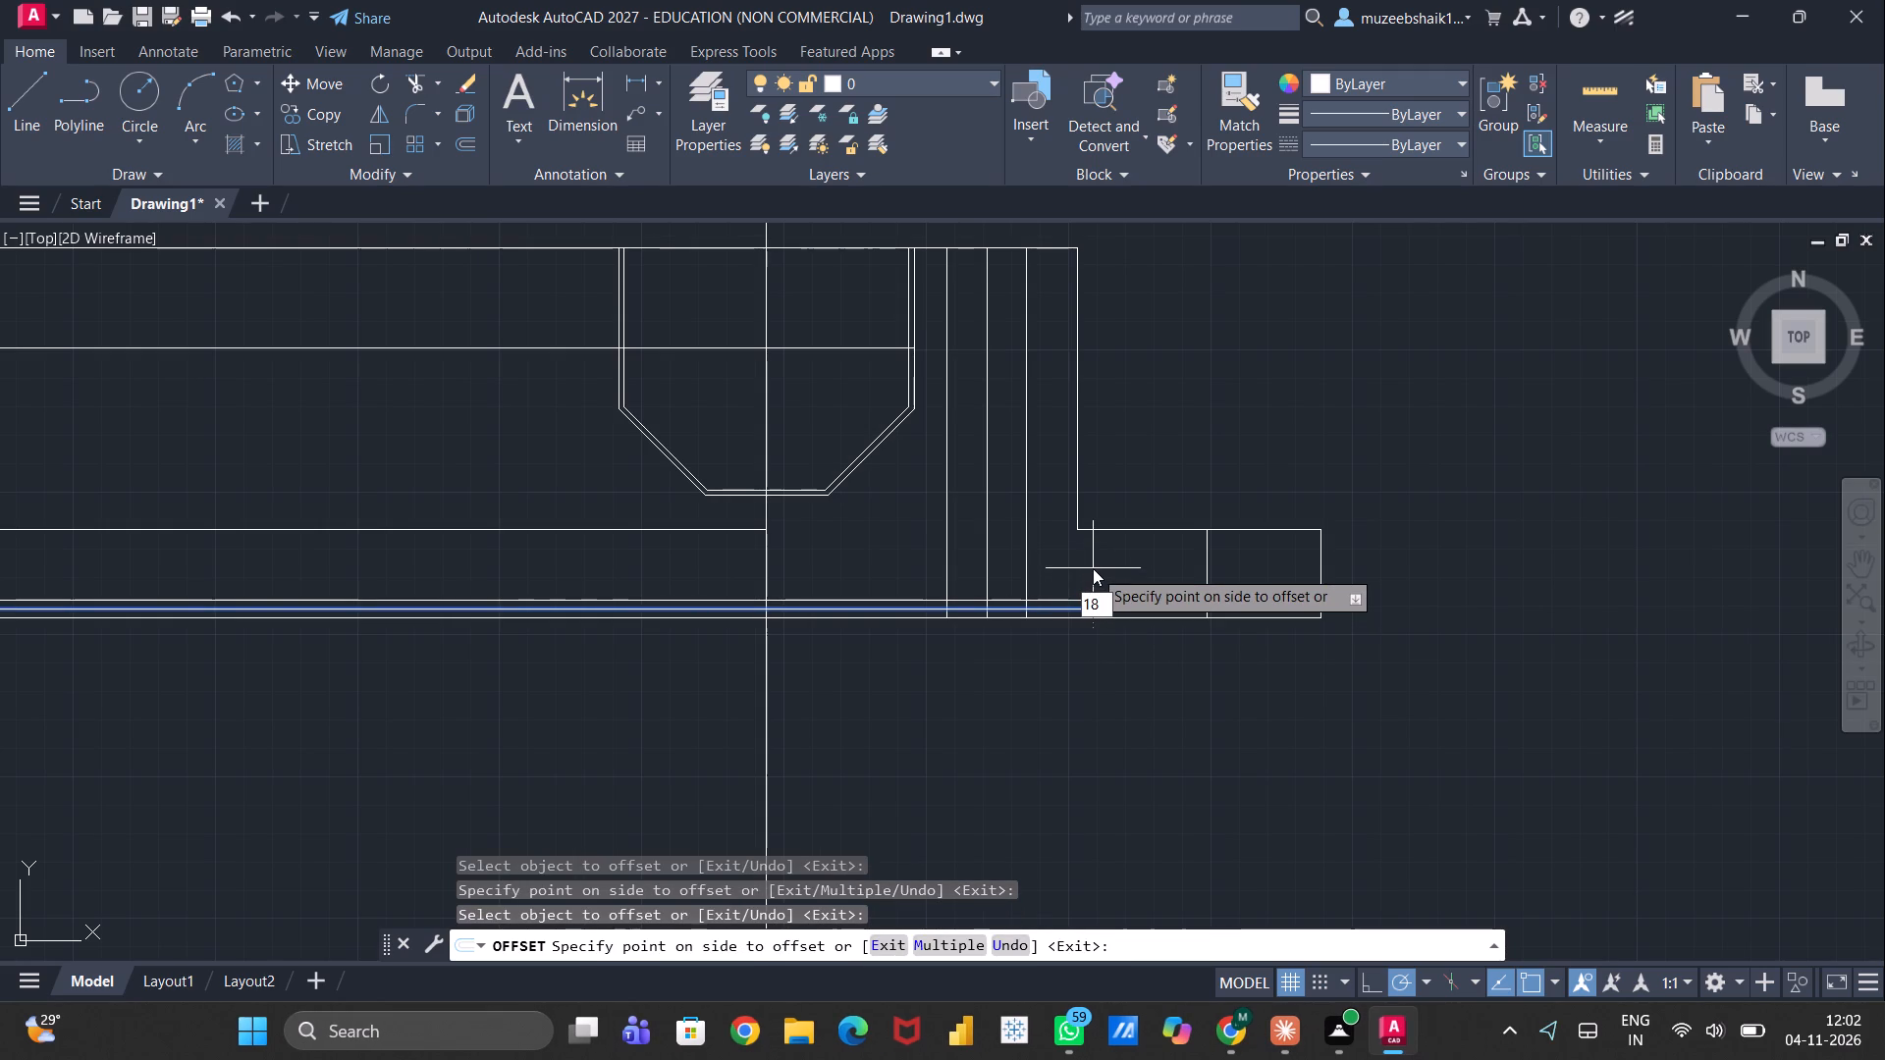
key(Return)
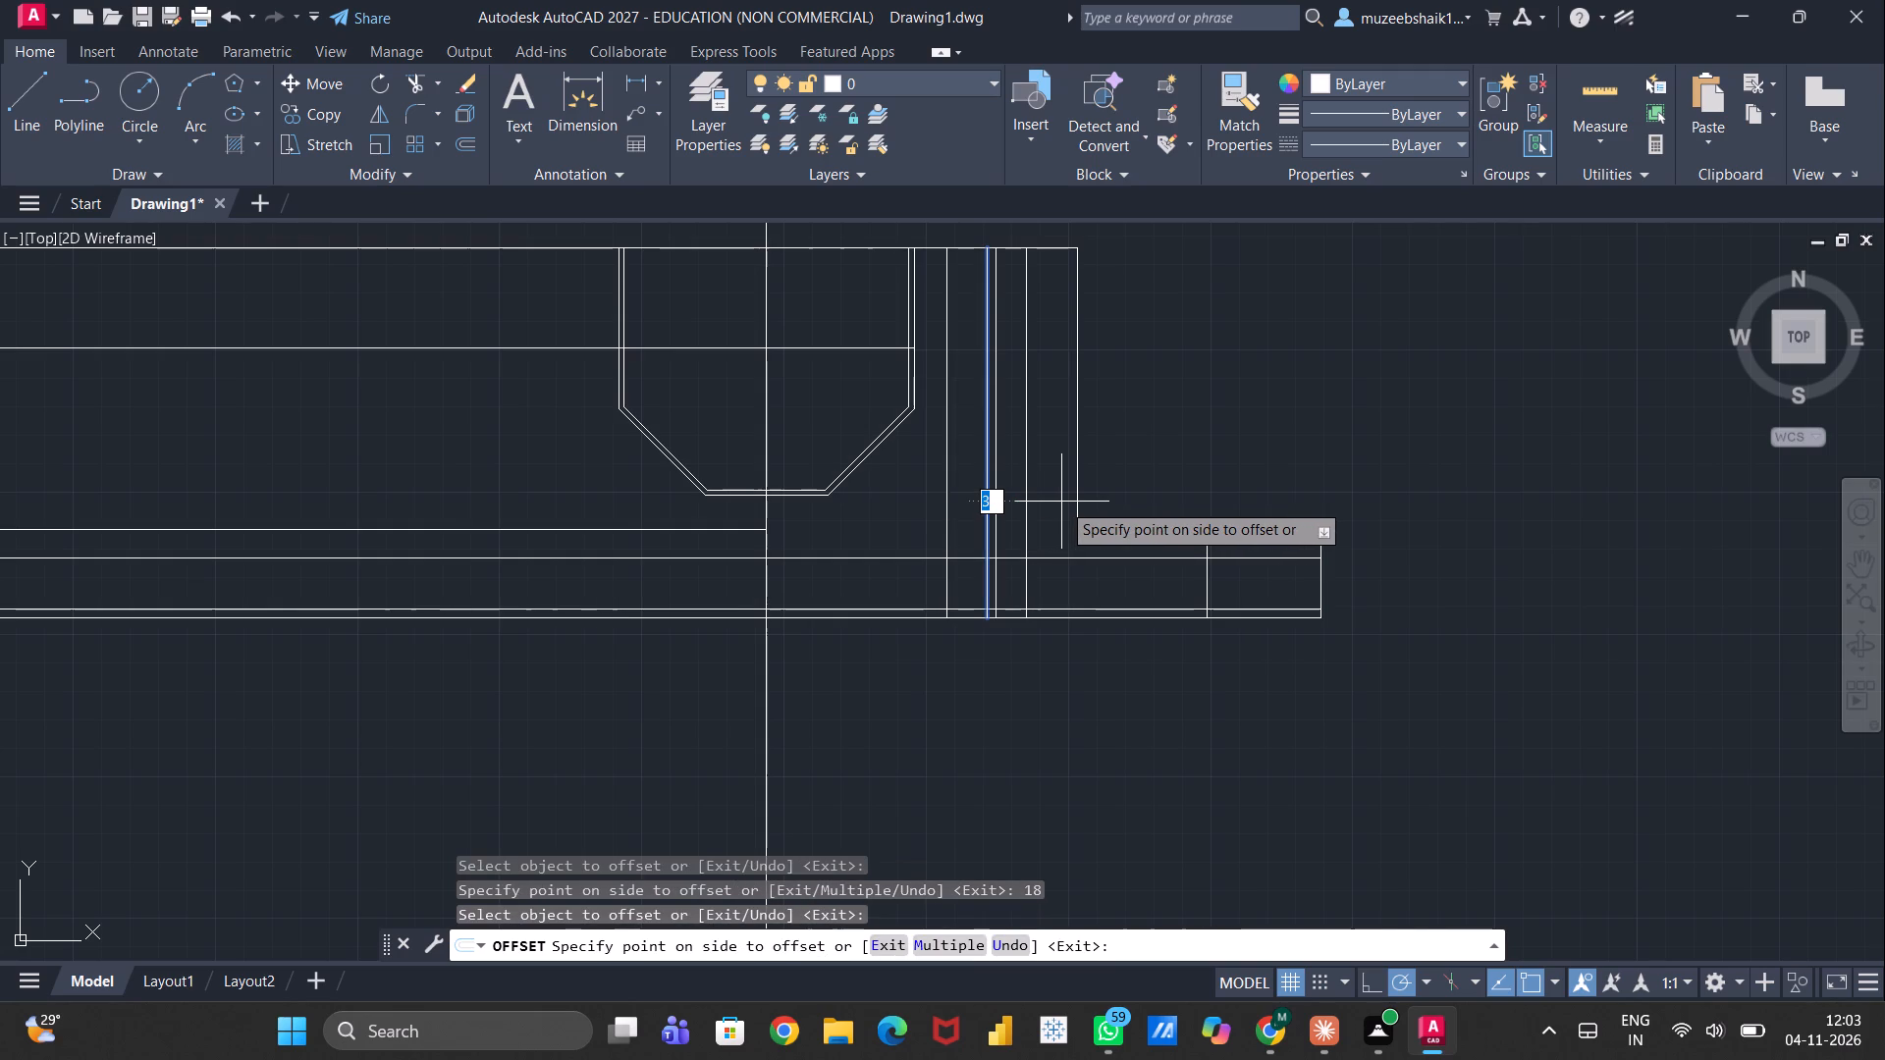
Offset the middle vertical line of the wall group by 22 to both sides, and end the Offset command.
text(22)
key(Return)
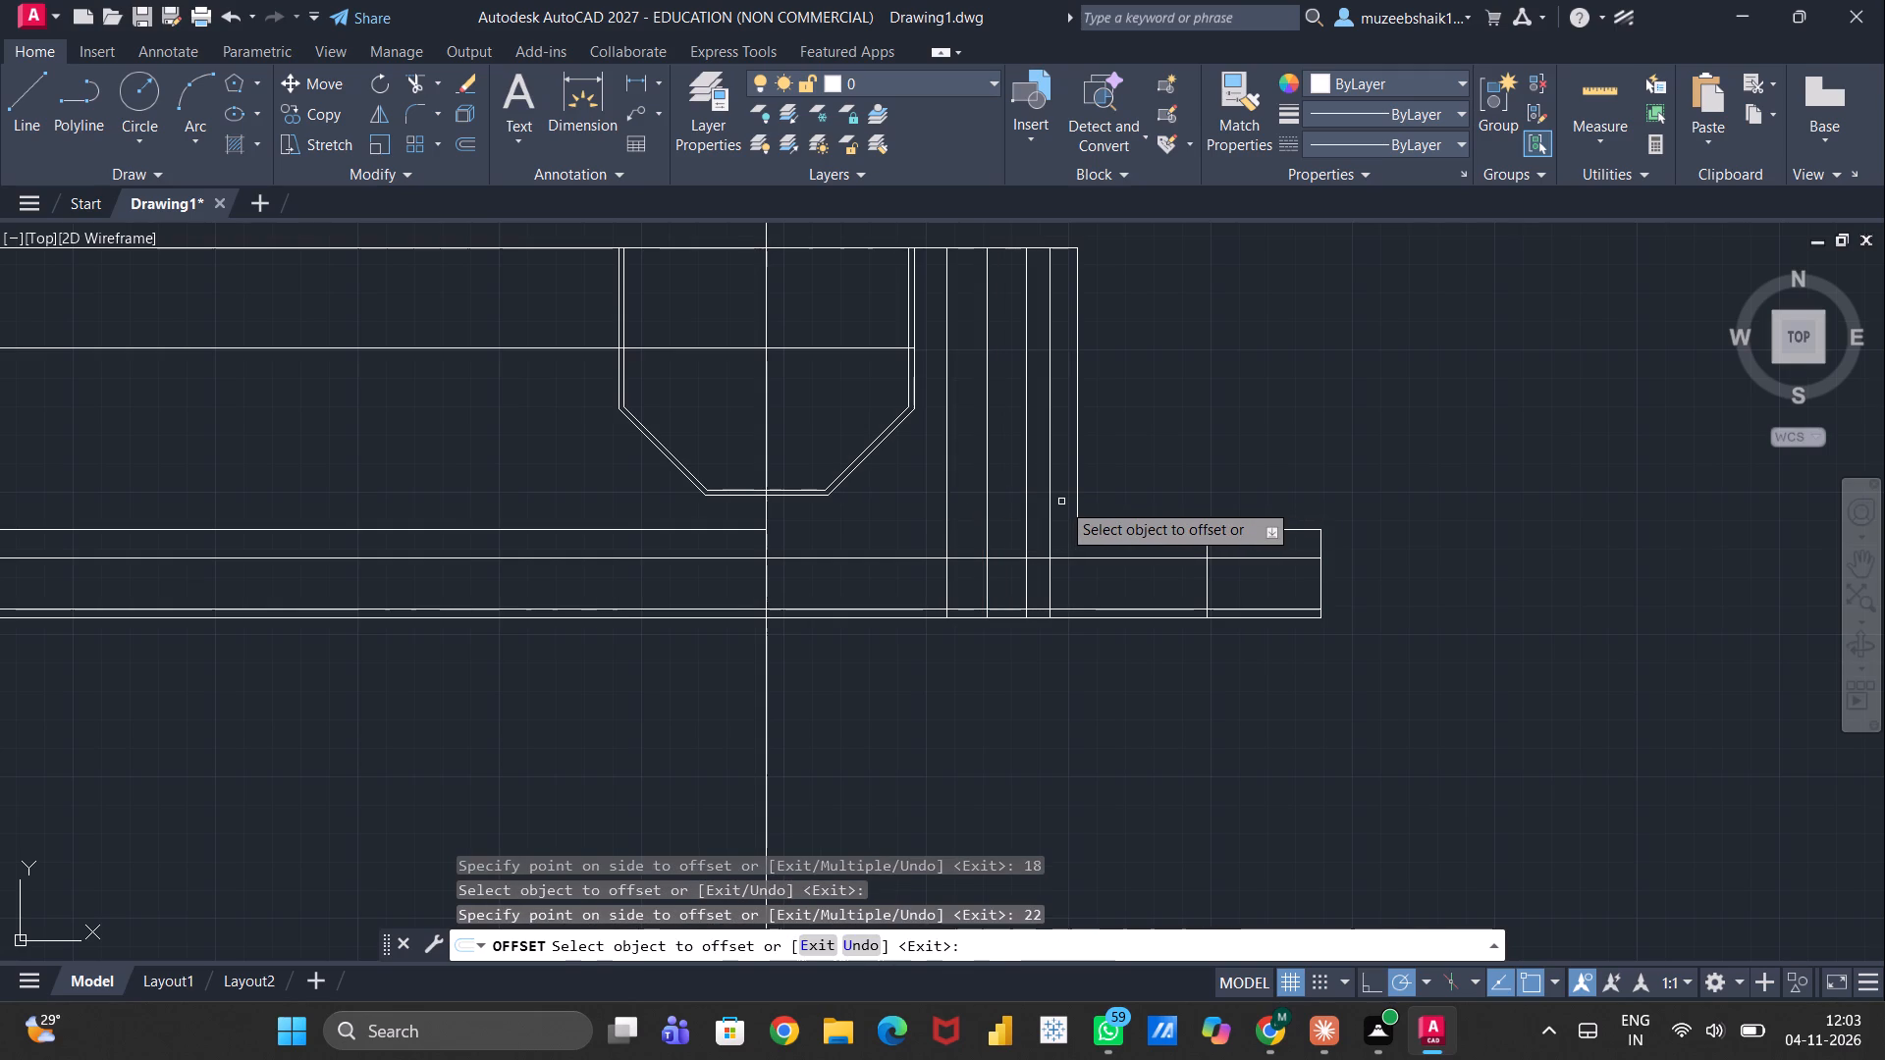
double_click(987, 502)
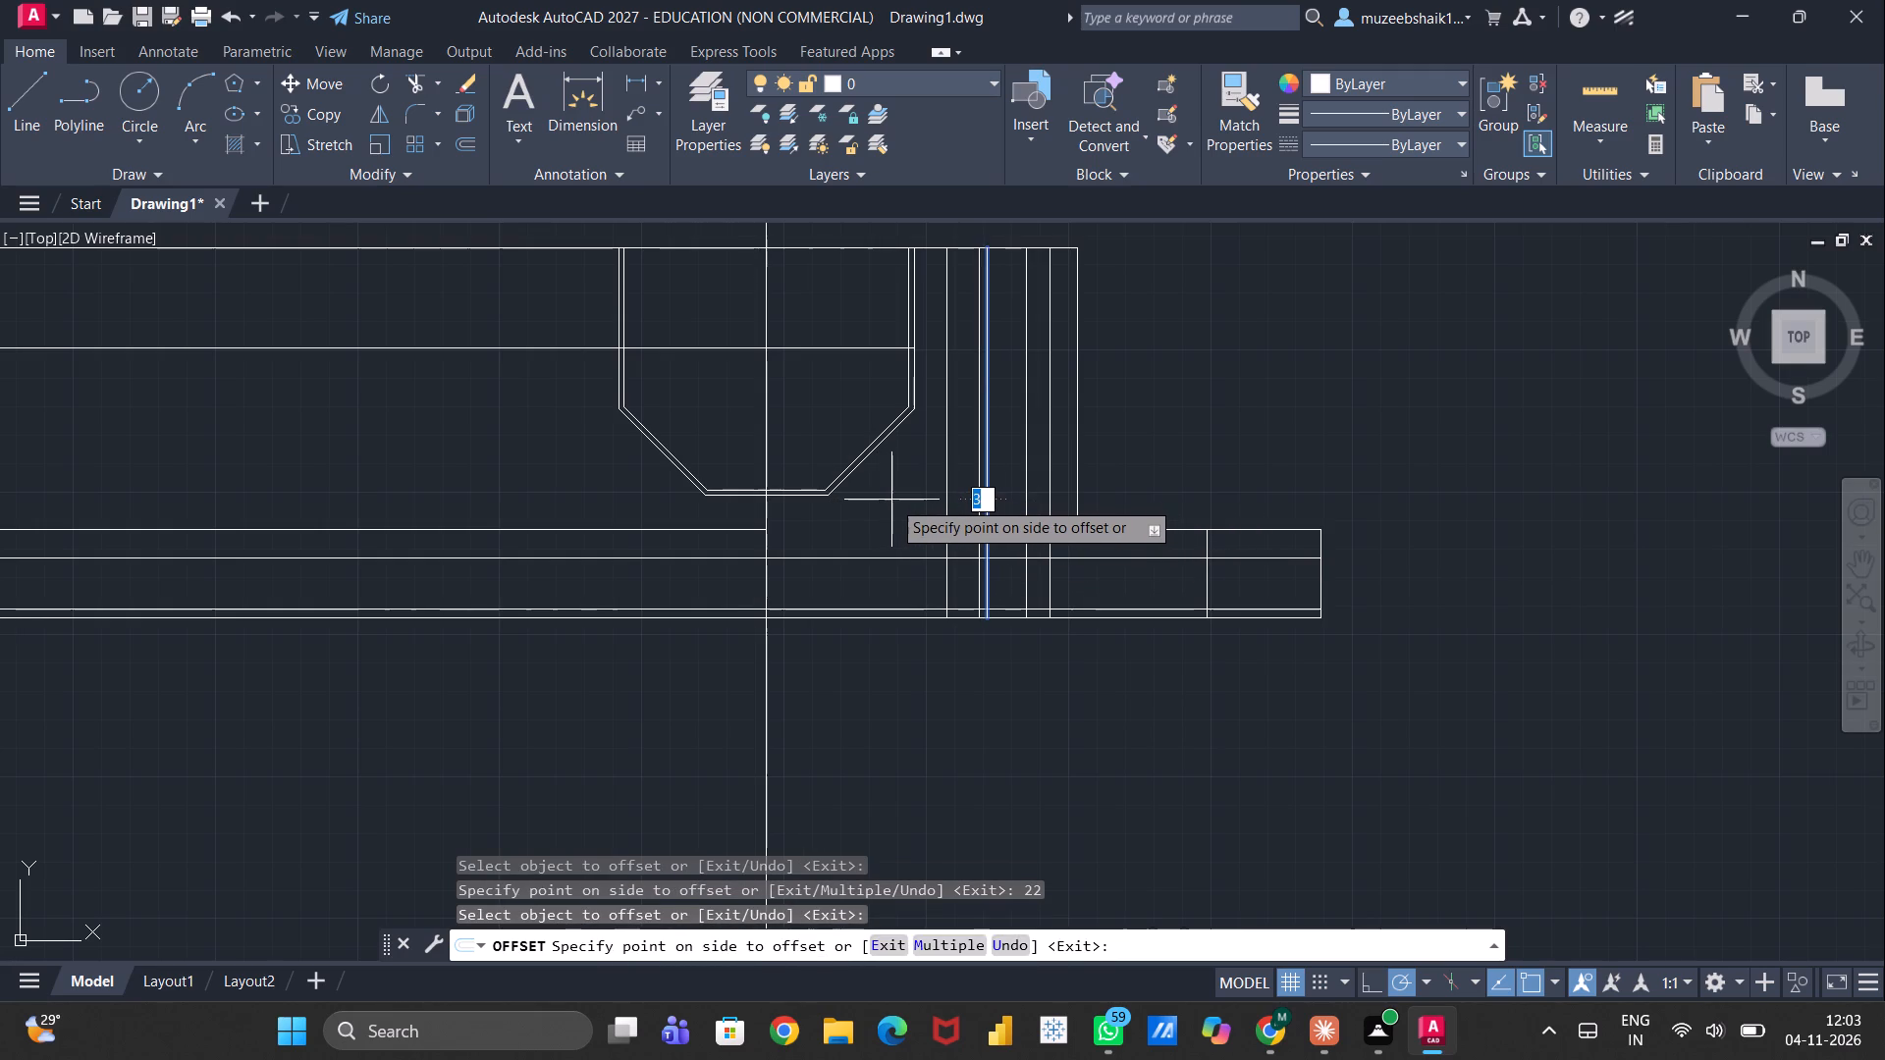
text(22)
key(Return)
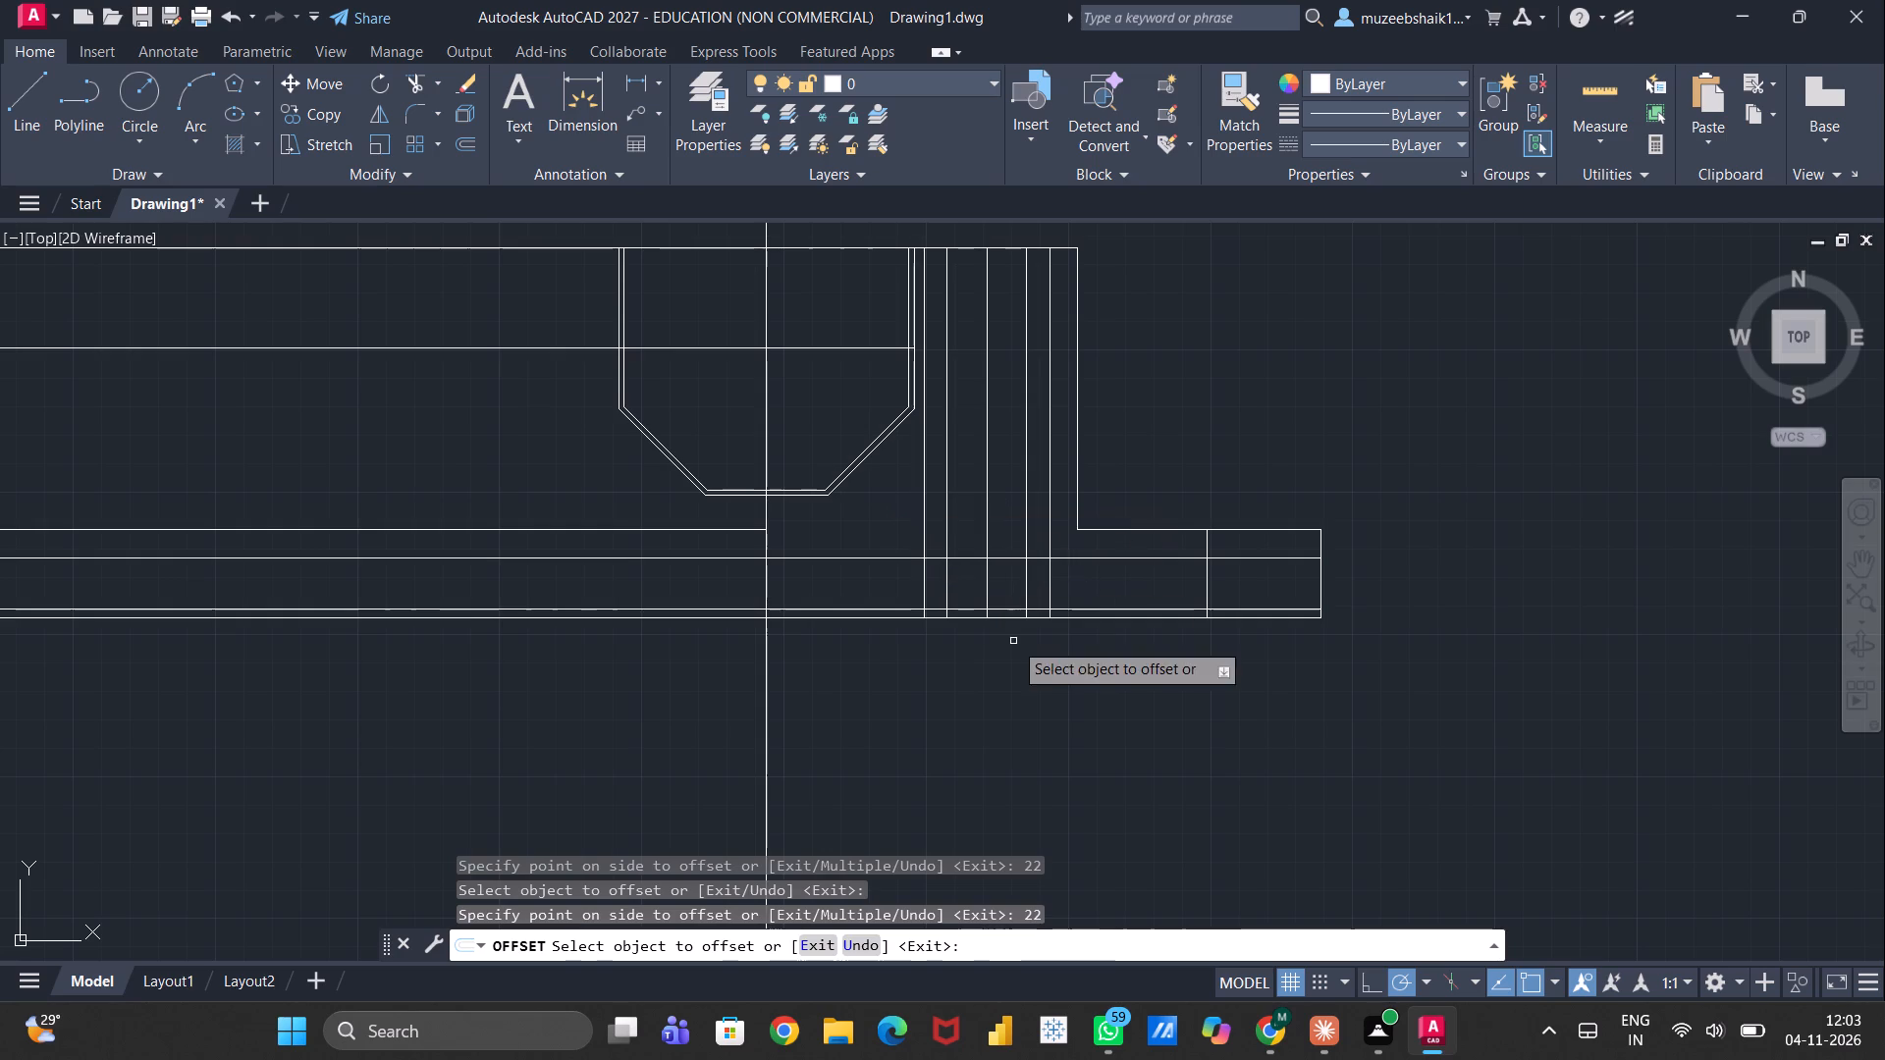
key(Escape)
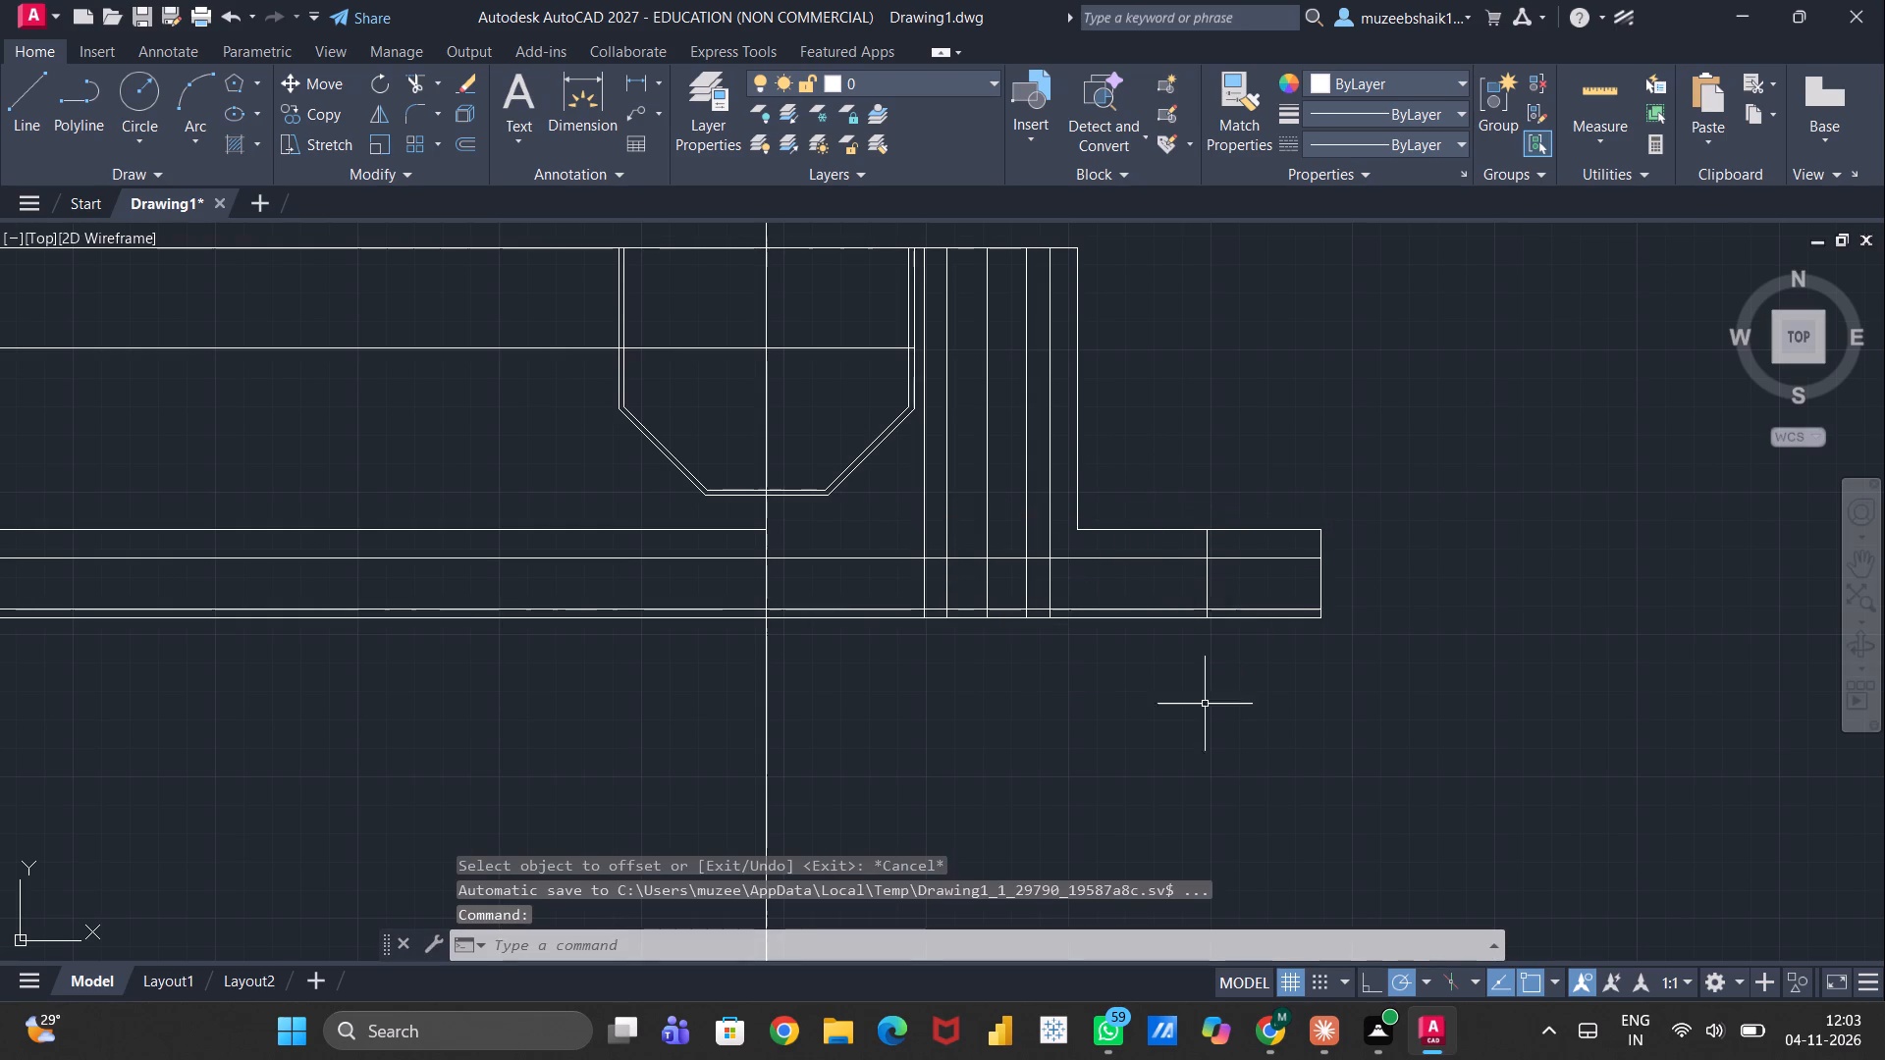
Trim the horizontal line just above the base from the middle vertical to the outer 22-offset vertical, and end the Trim command.
text(tr)
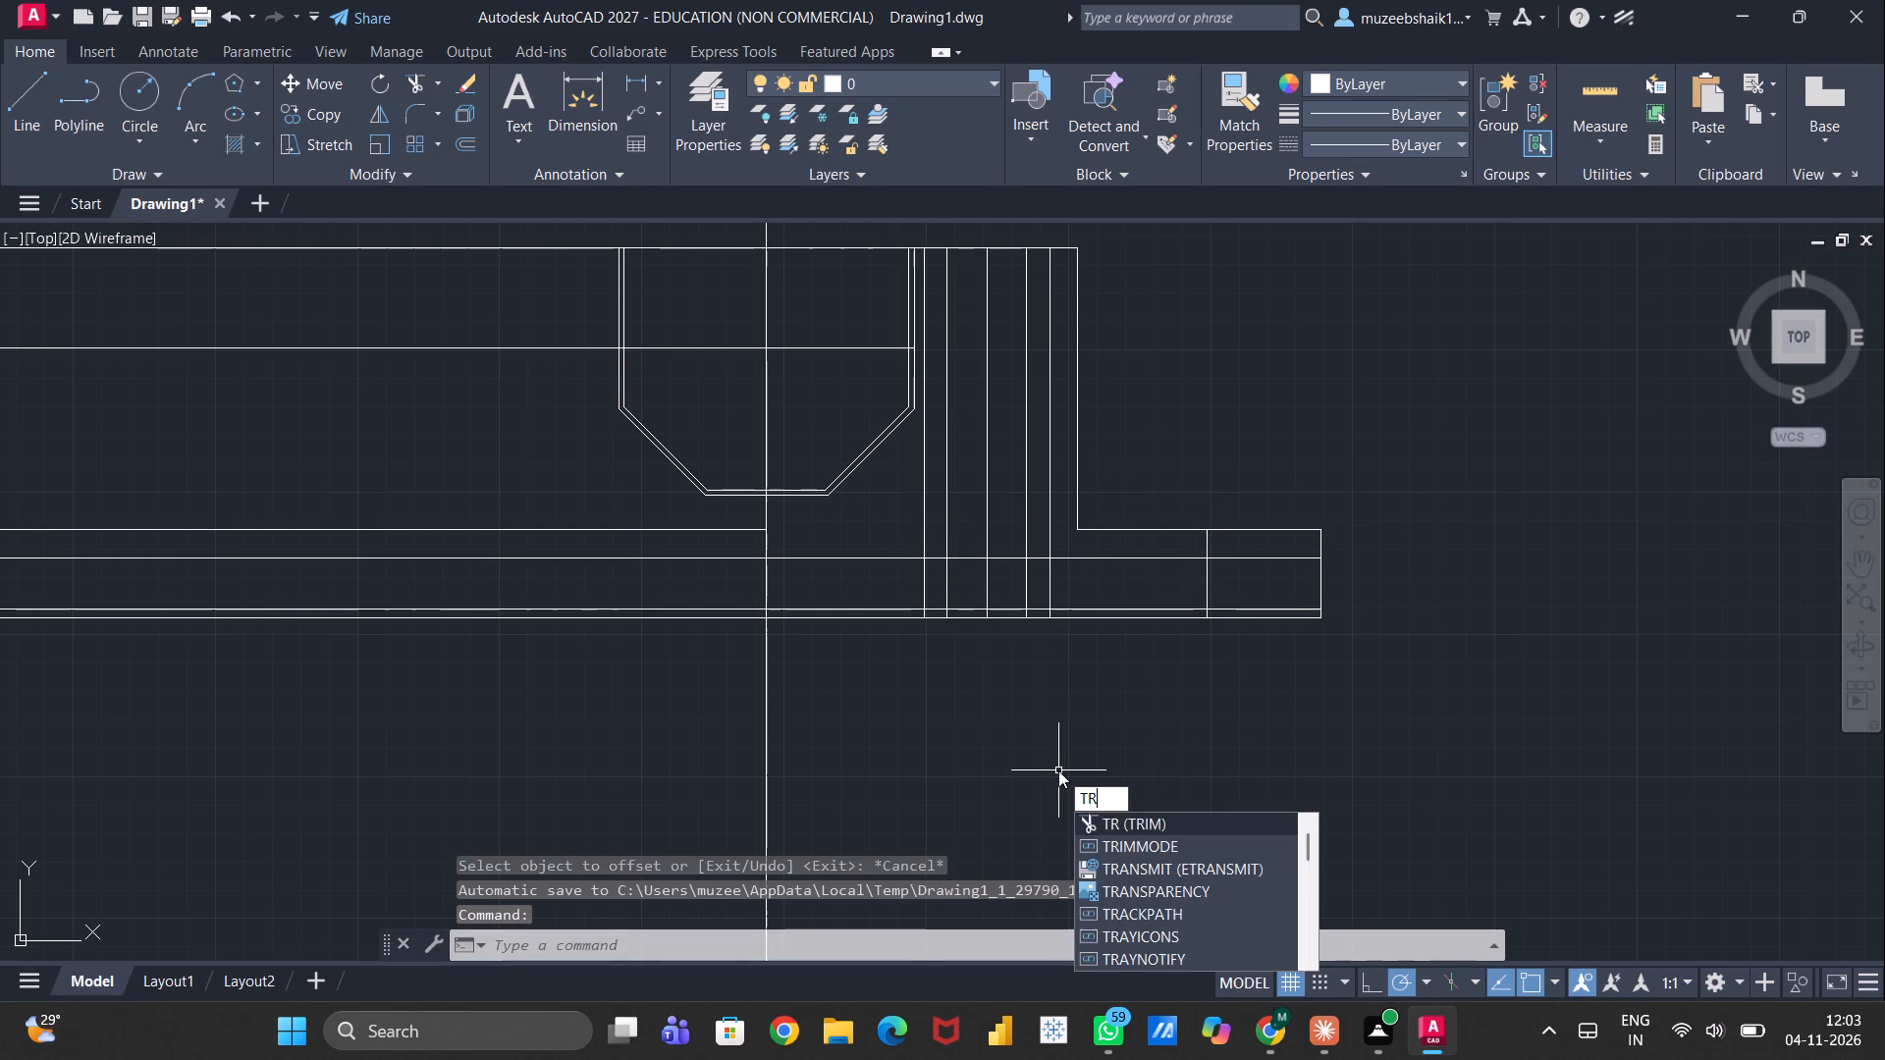
key(Return)
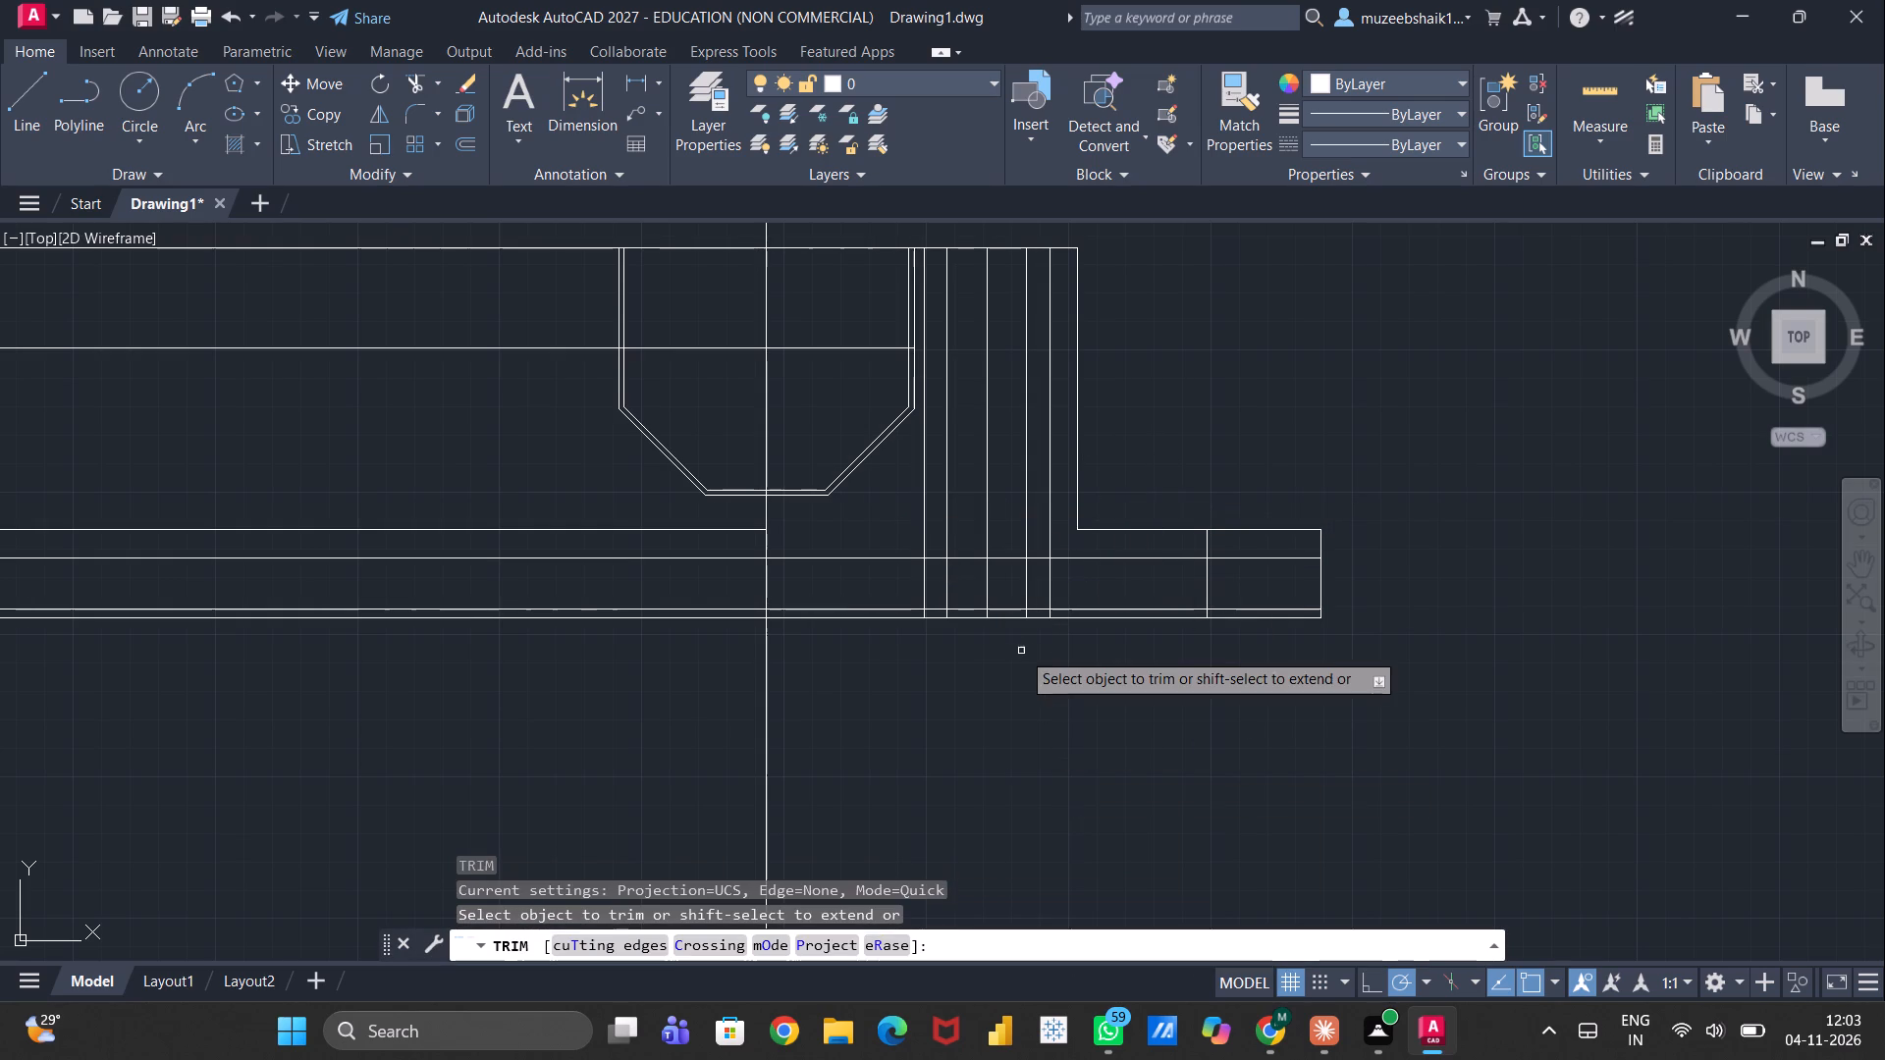
scroll(1014, 631, up, 4)
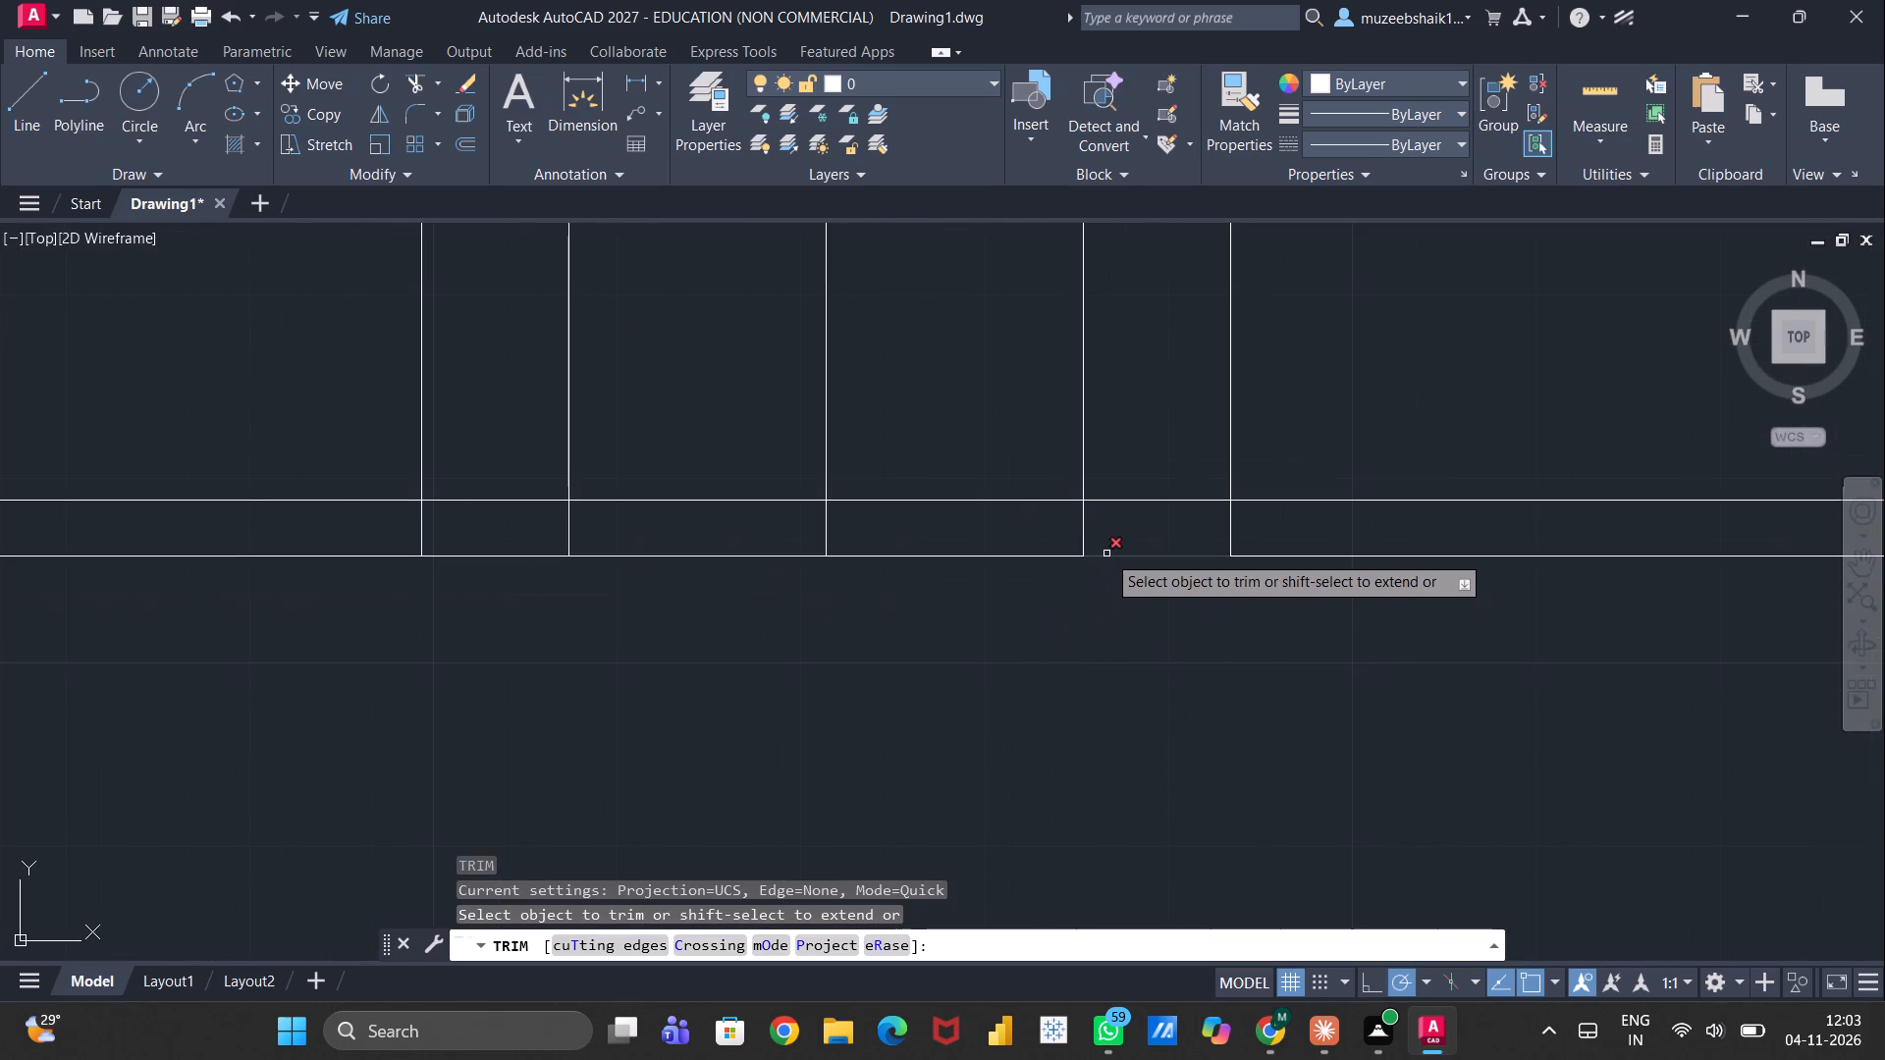
click(1153, 498)
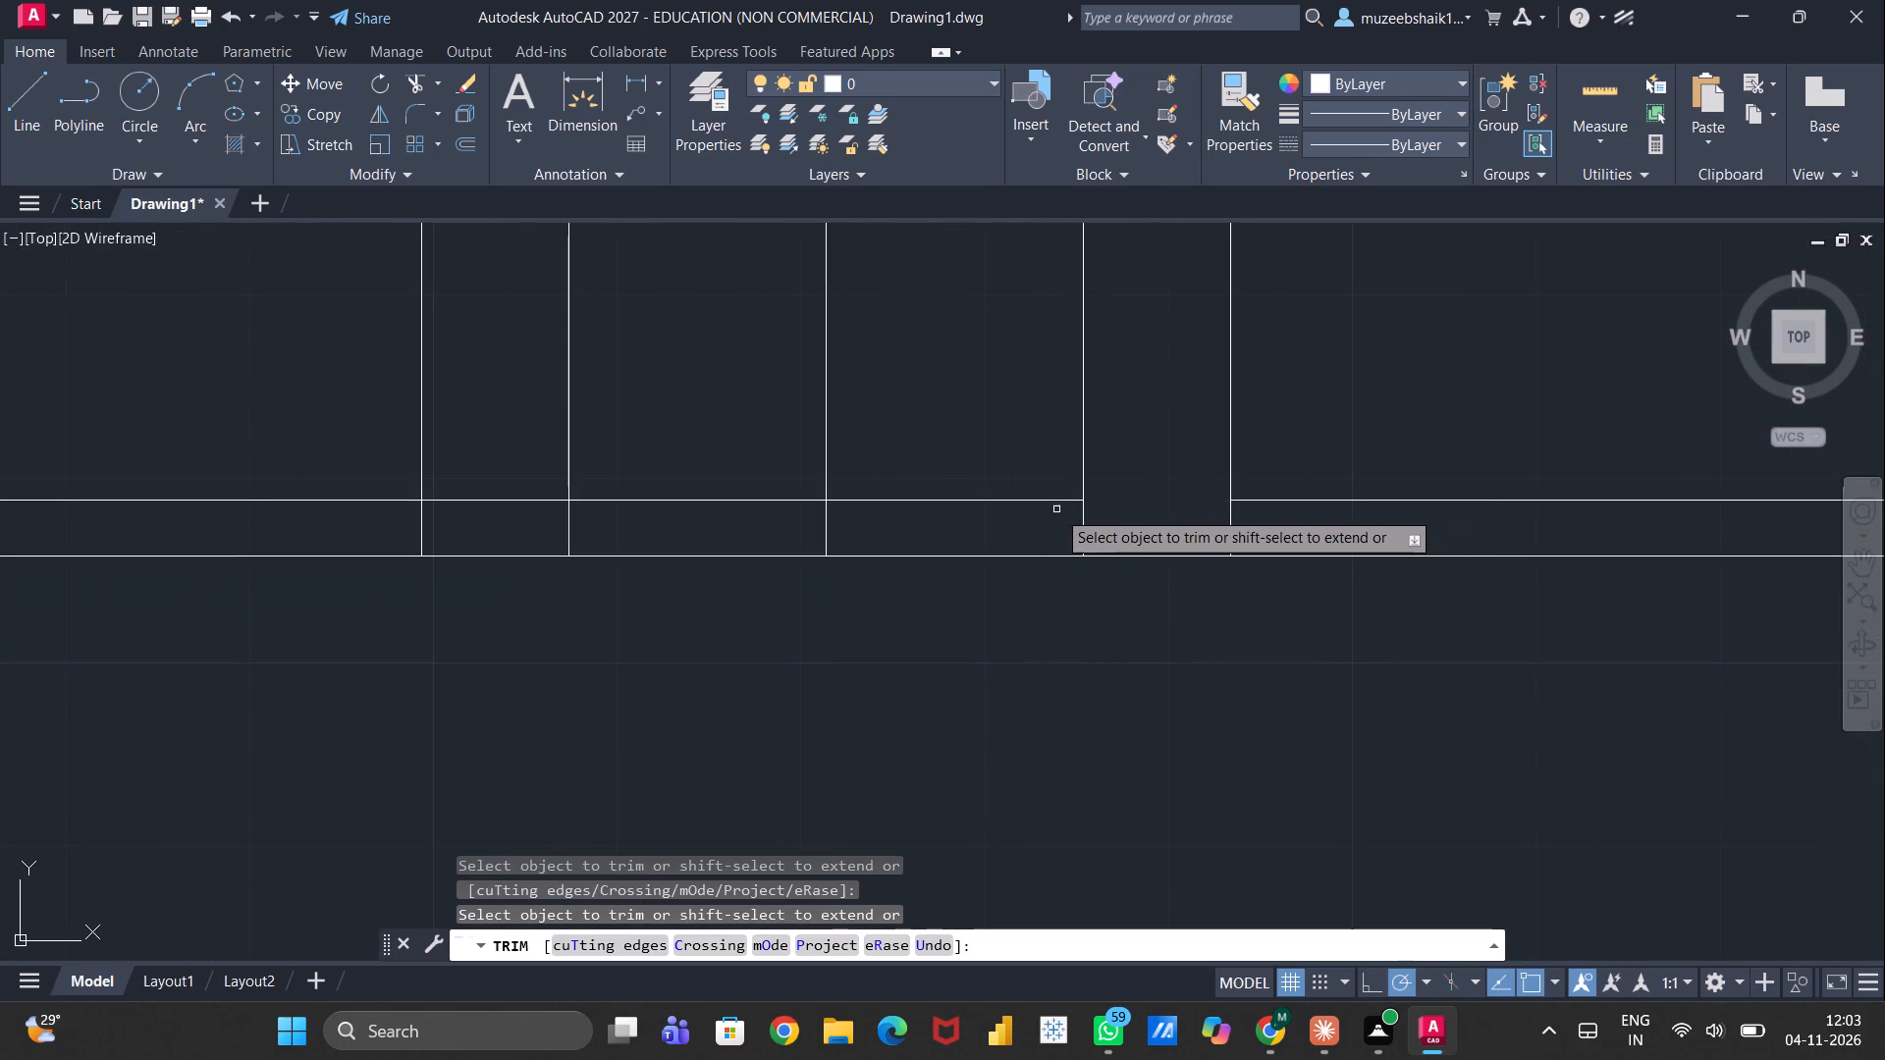
click(1011, 498)
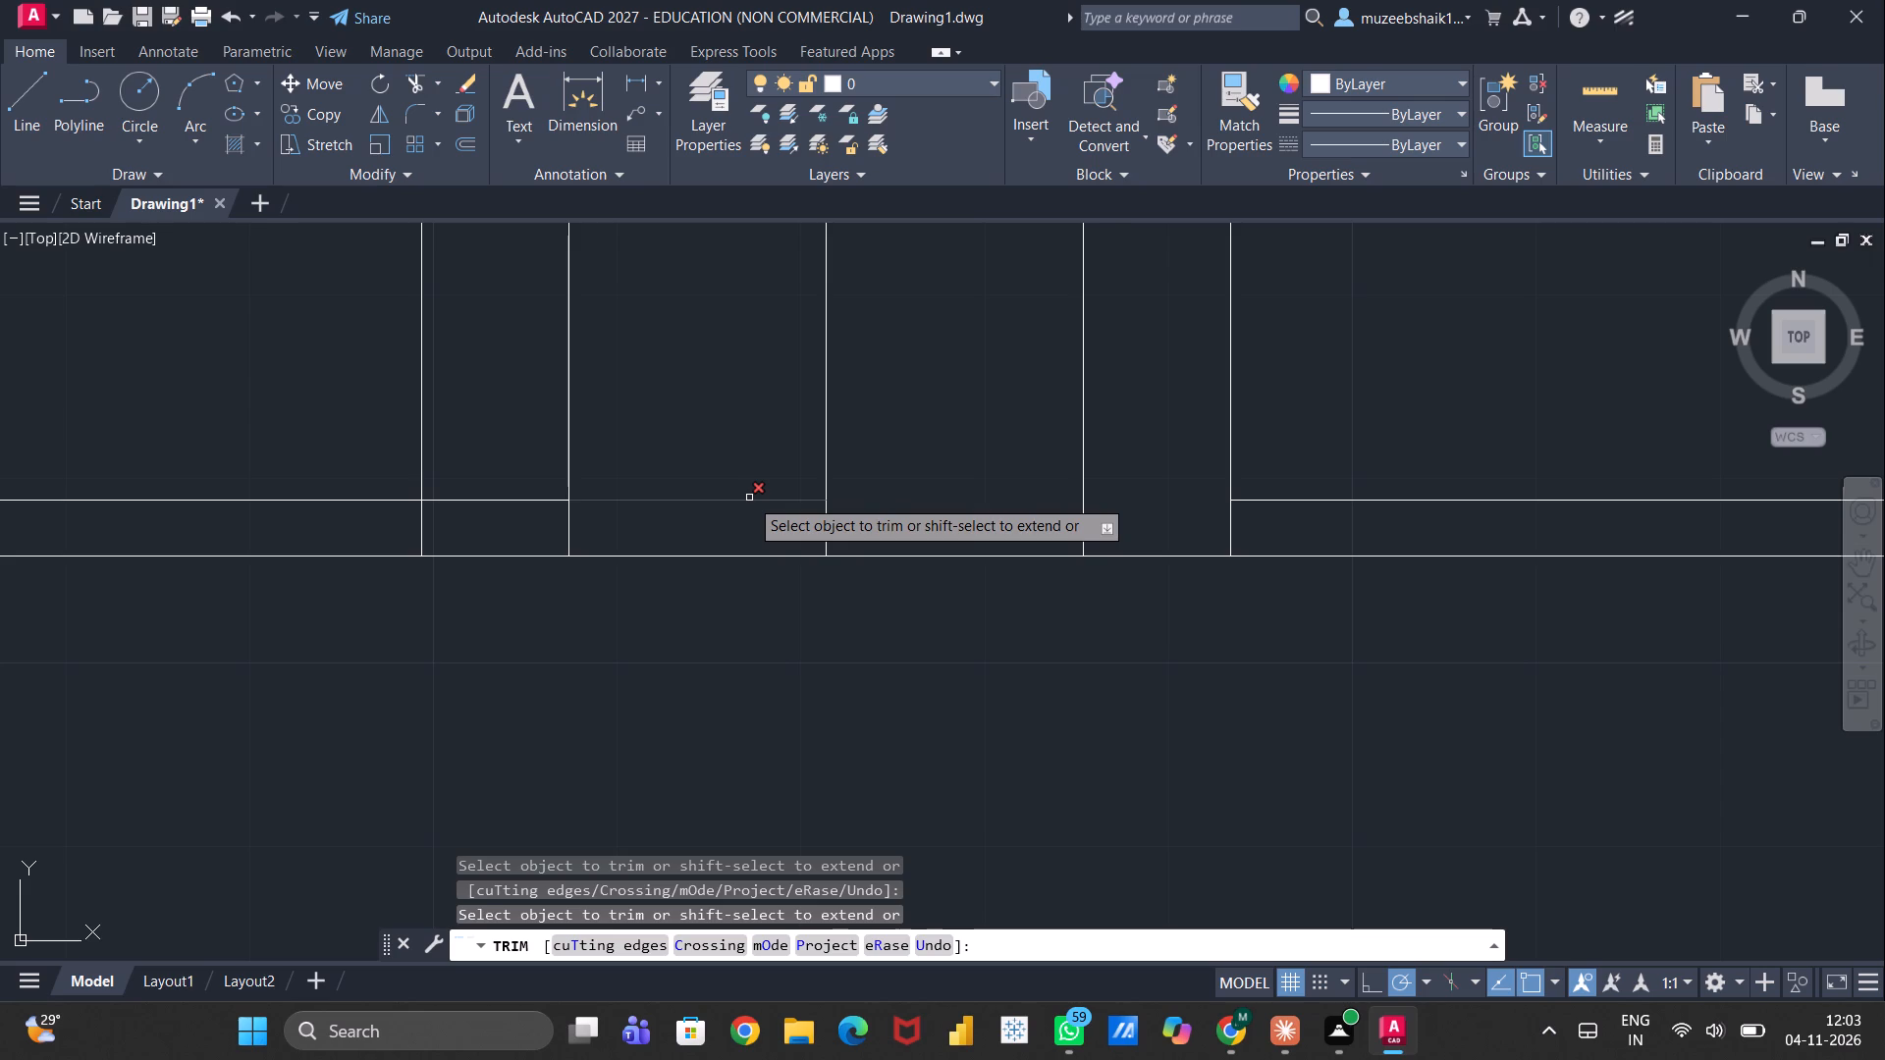
key(Escape)
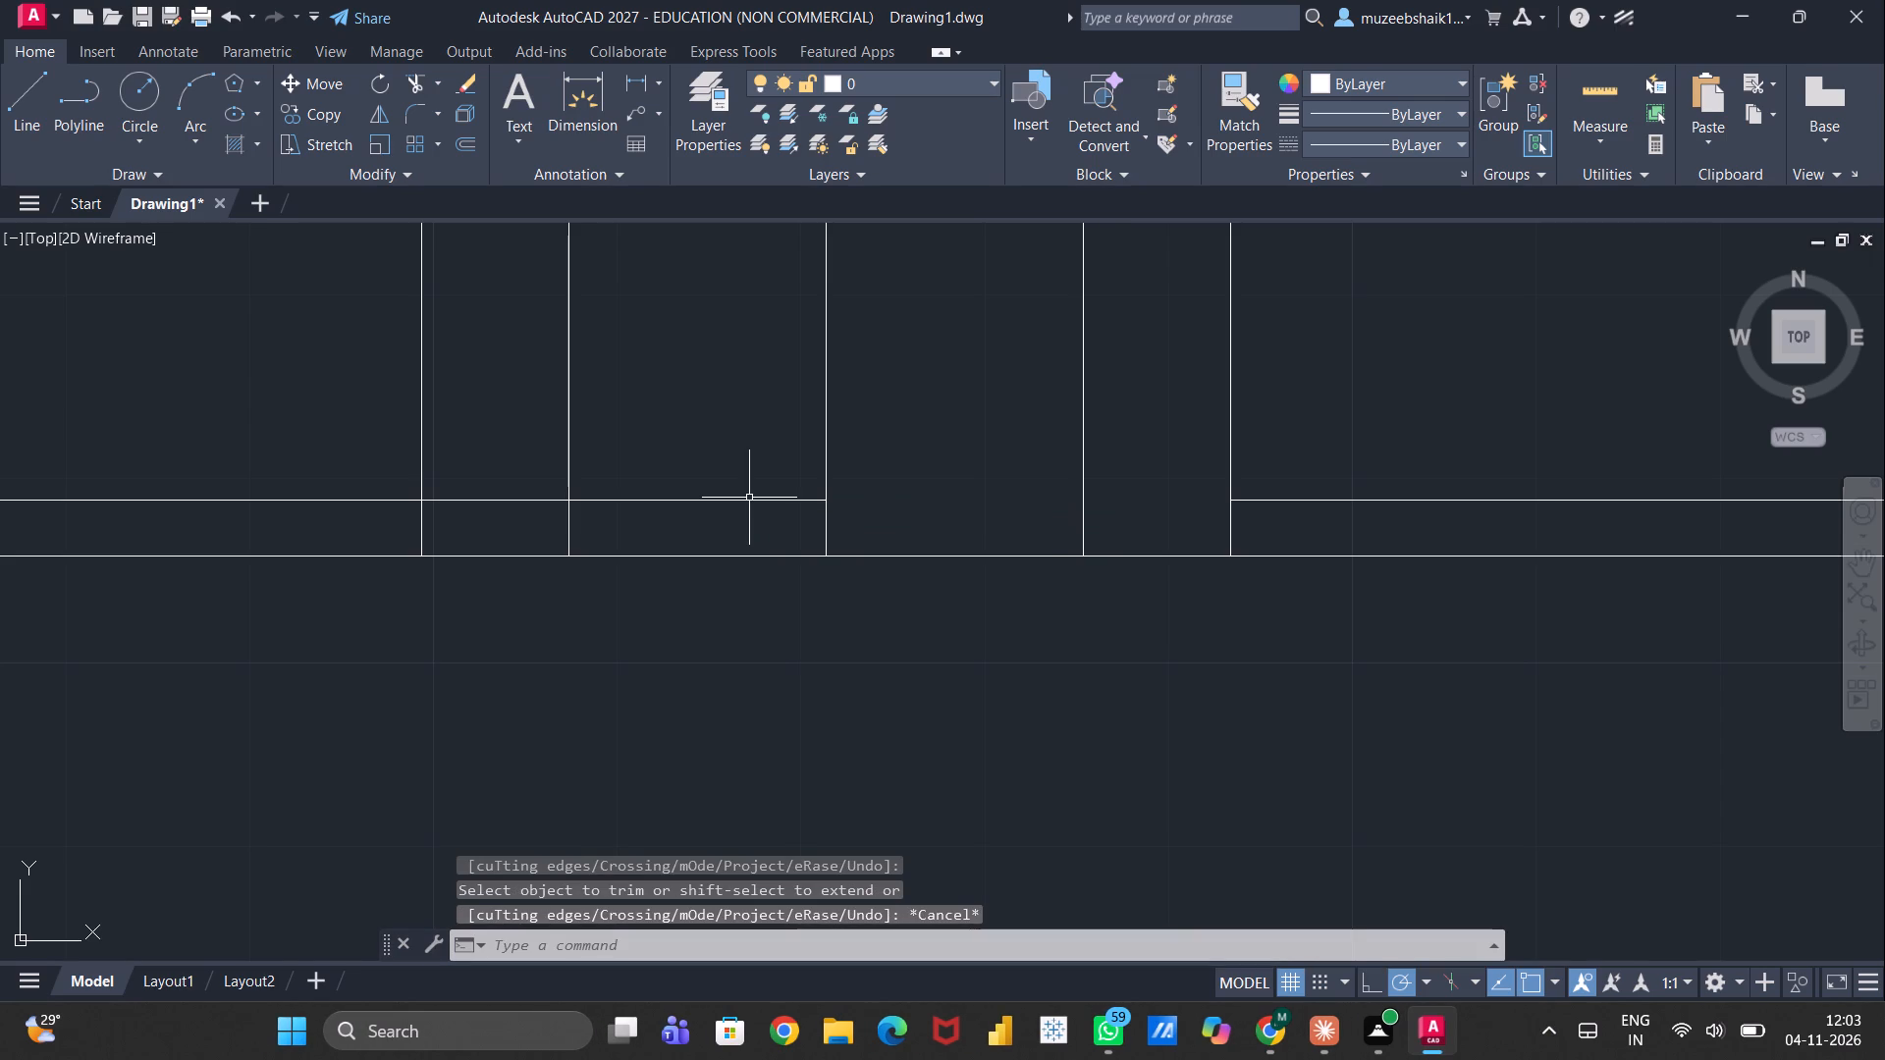
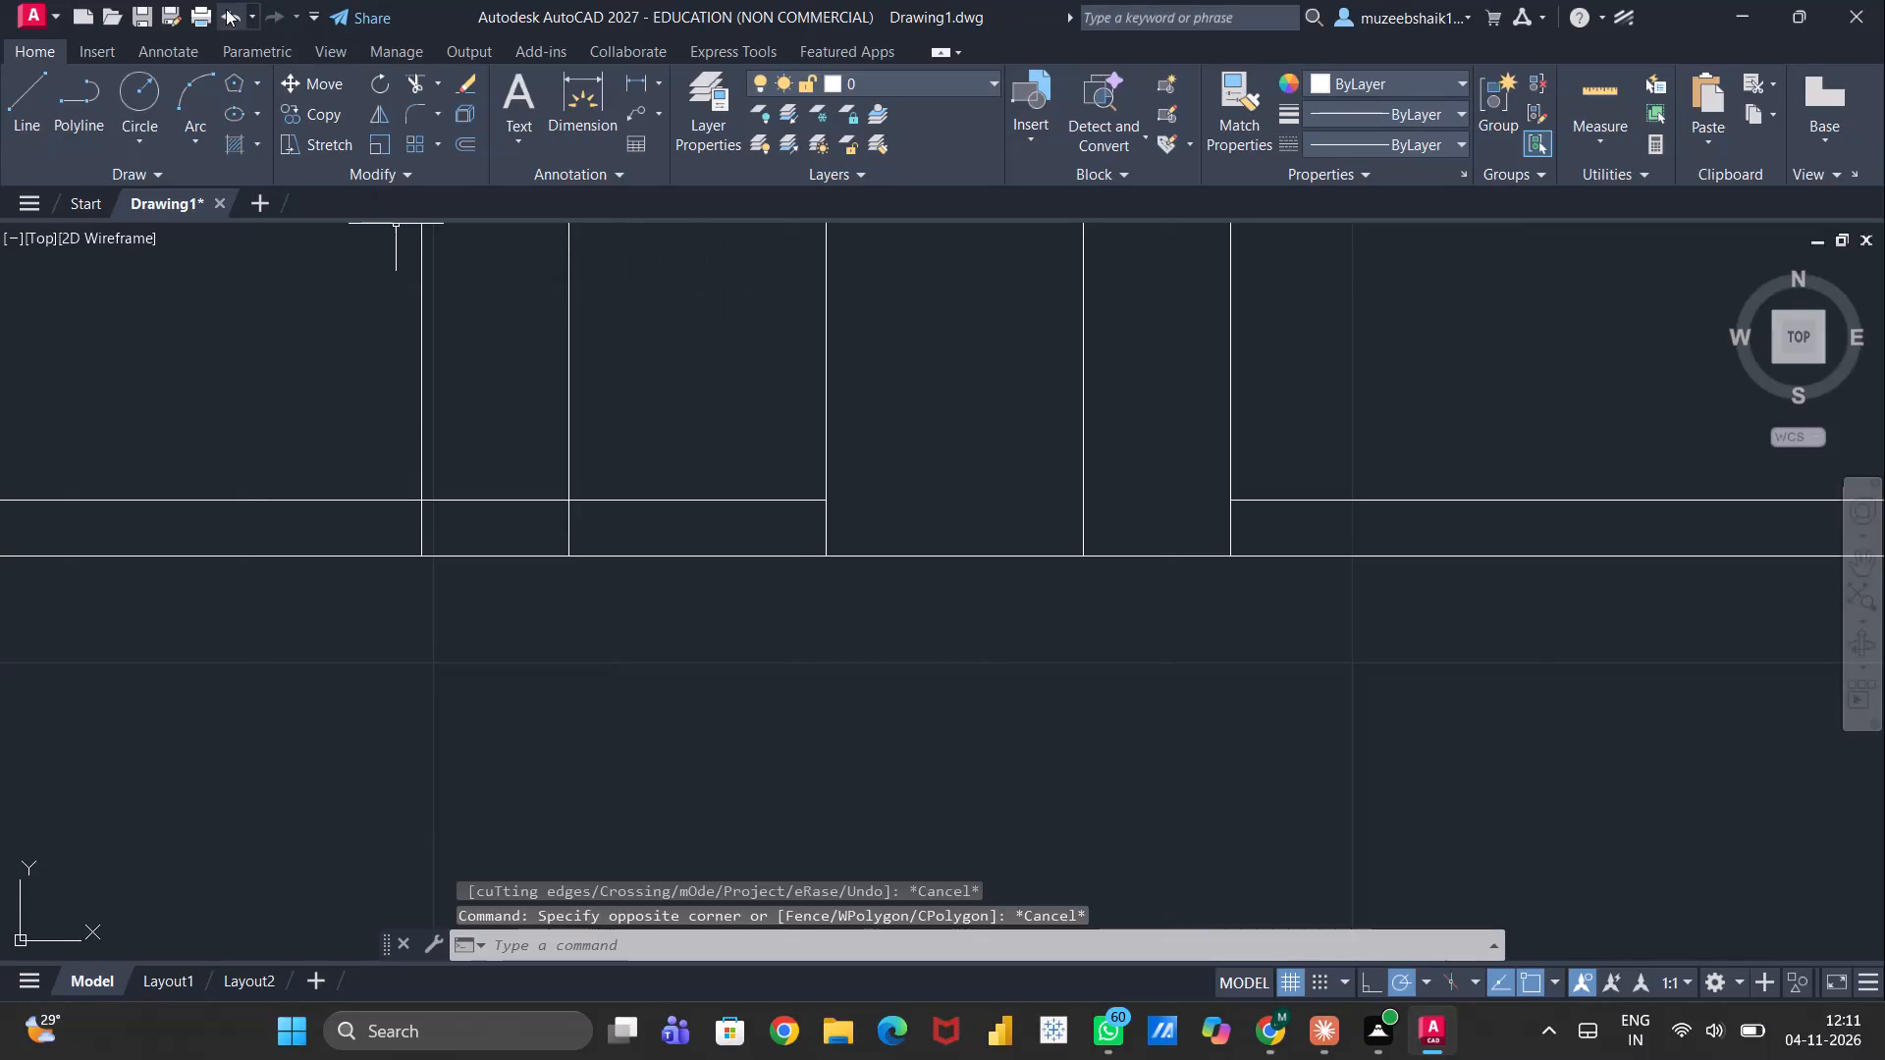
Undo the last trim of the horizontal line just above the base.
click(222, 9)
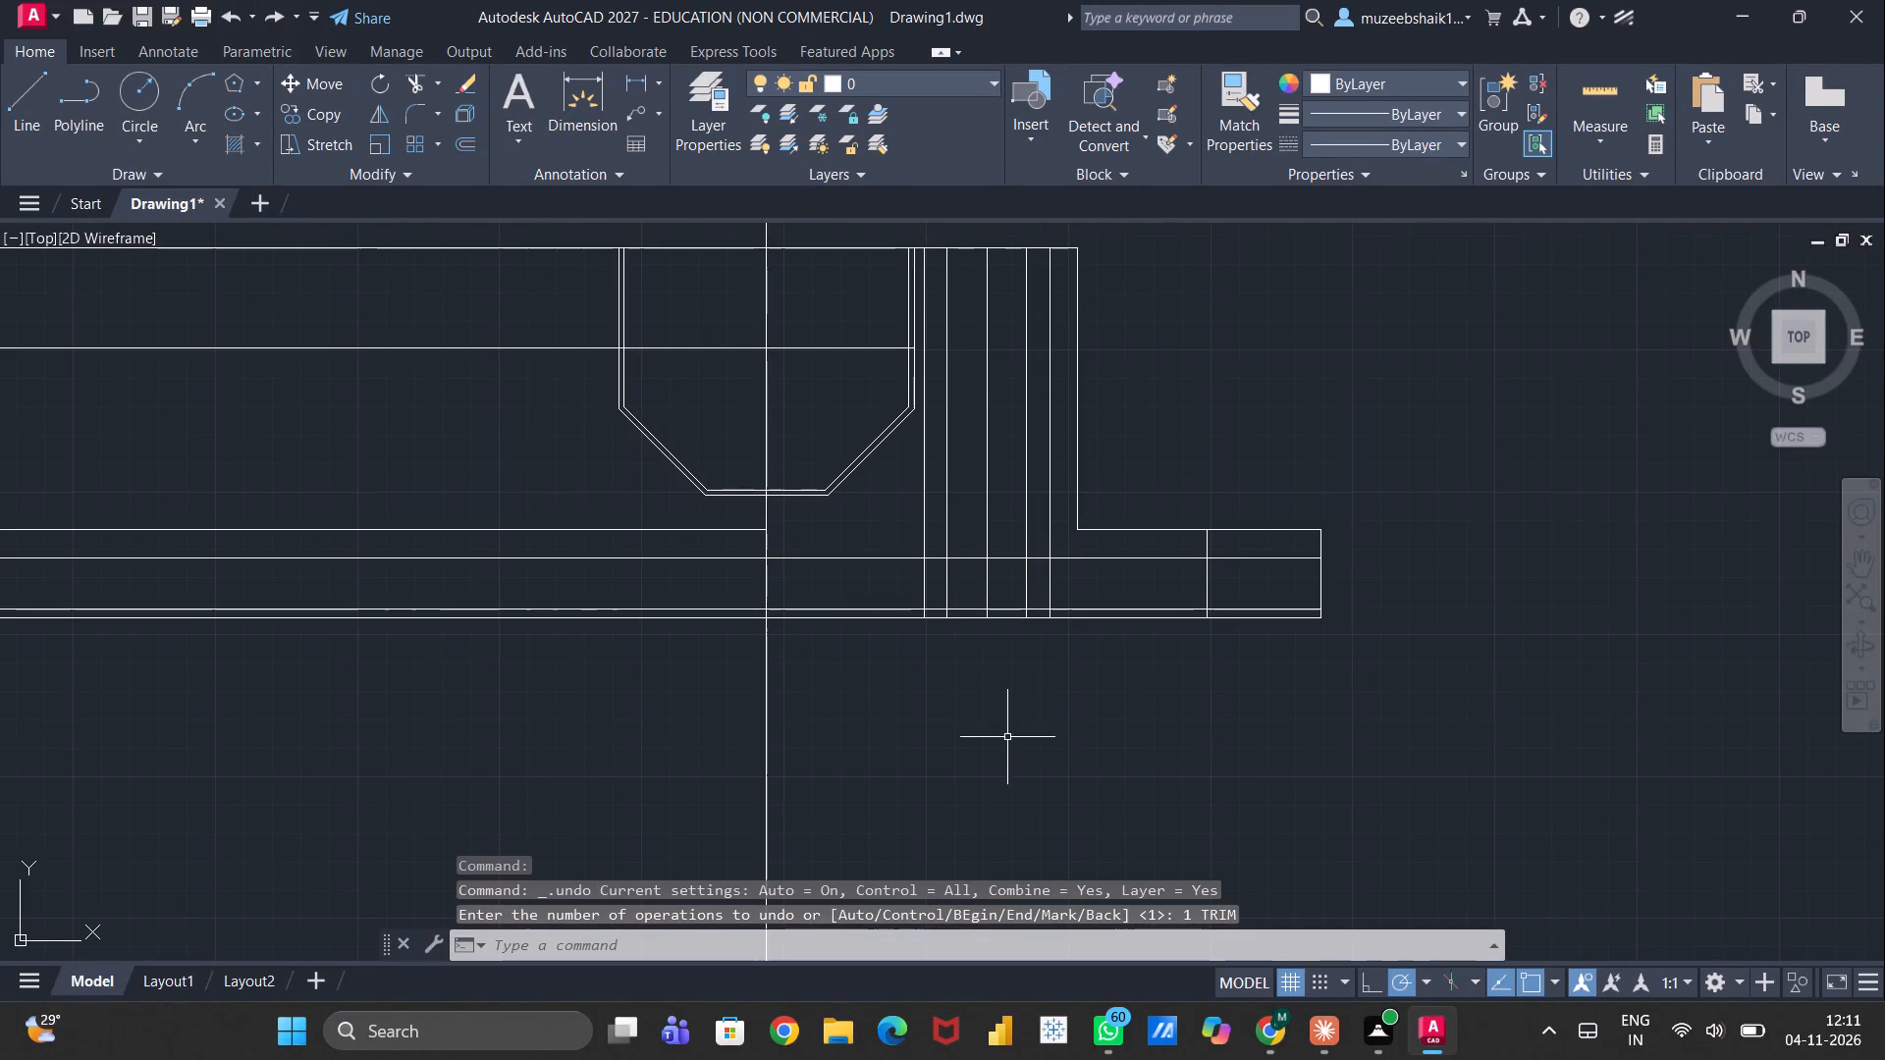
Trim the five vertical lines of the wall group between the base line and the horizontal line 3 above it.
scroll(1009, 701, up, 3)
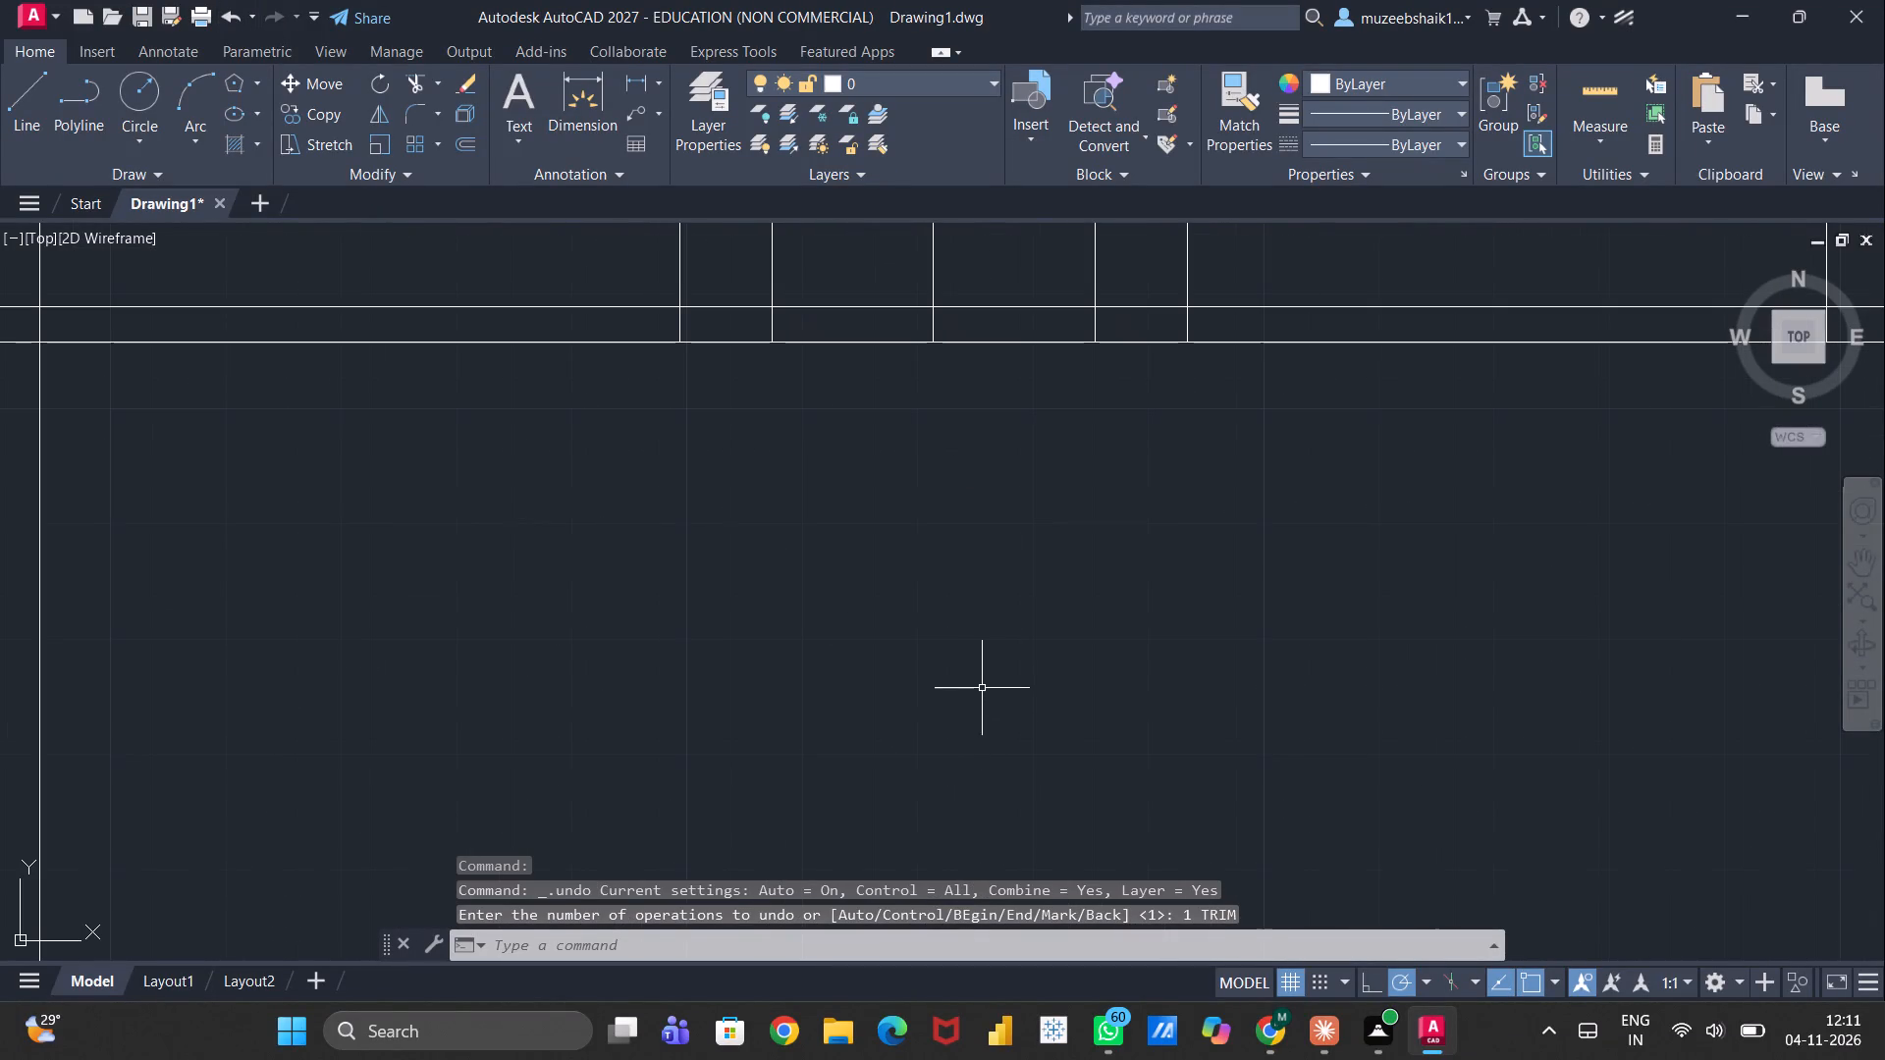
text(tr)
key(Return)
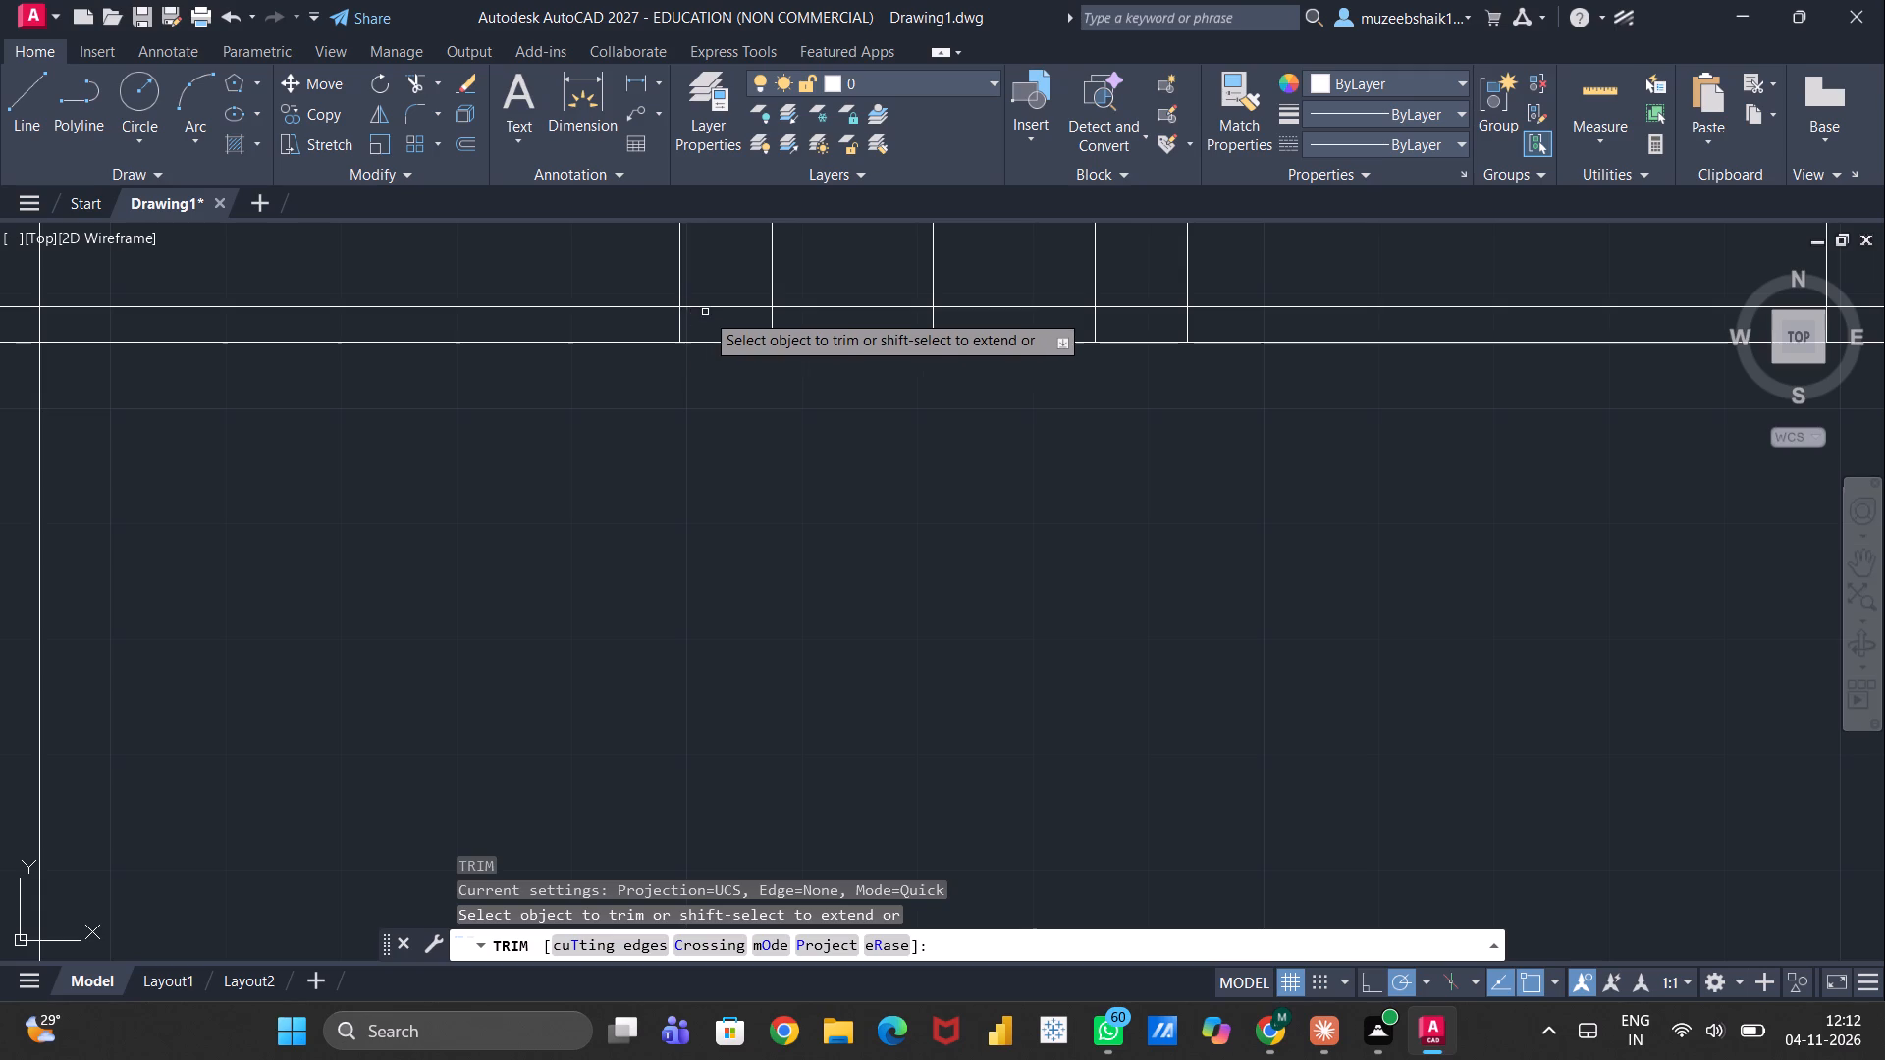
scroll(705, 312, down, 2)
middle_drag(705, 312, 875, 599)
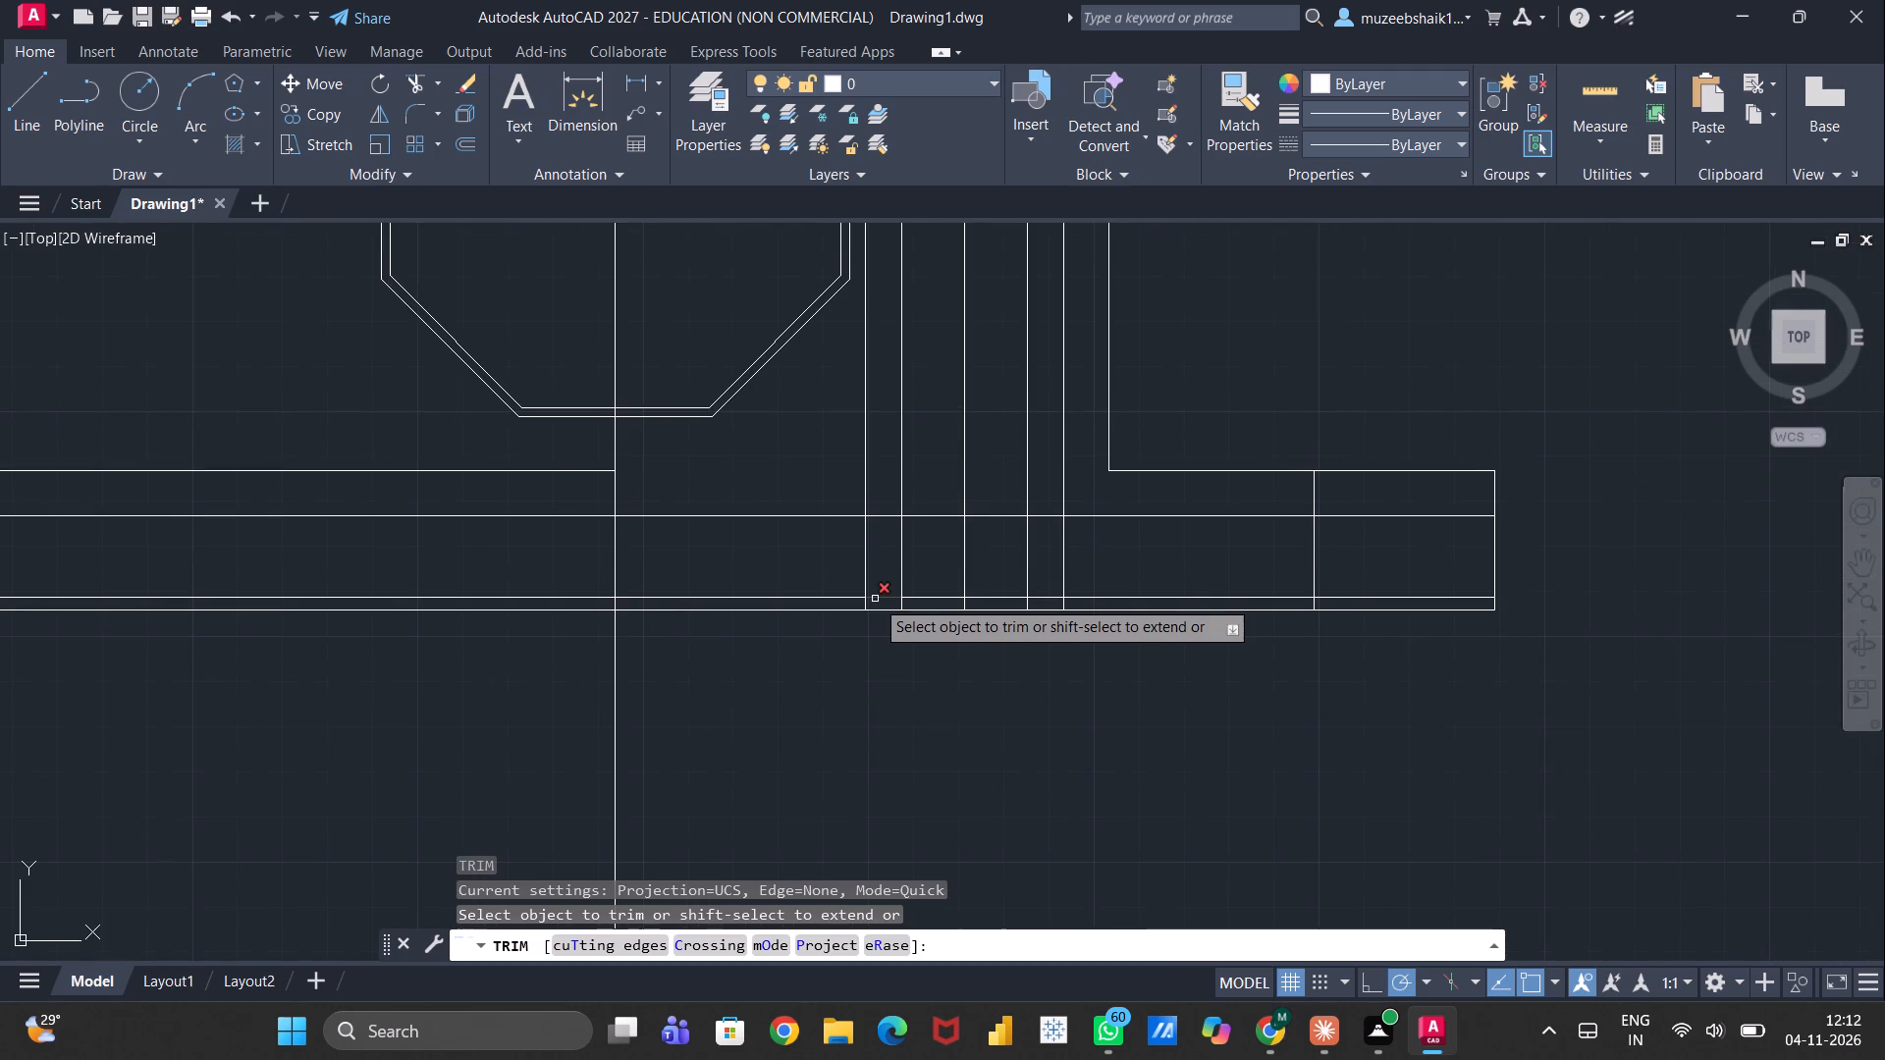
scroll(919, 670, up, 2)
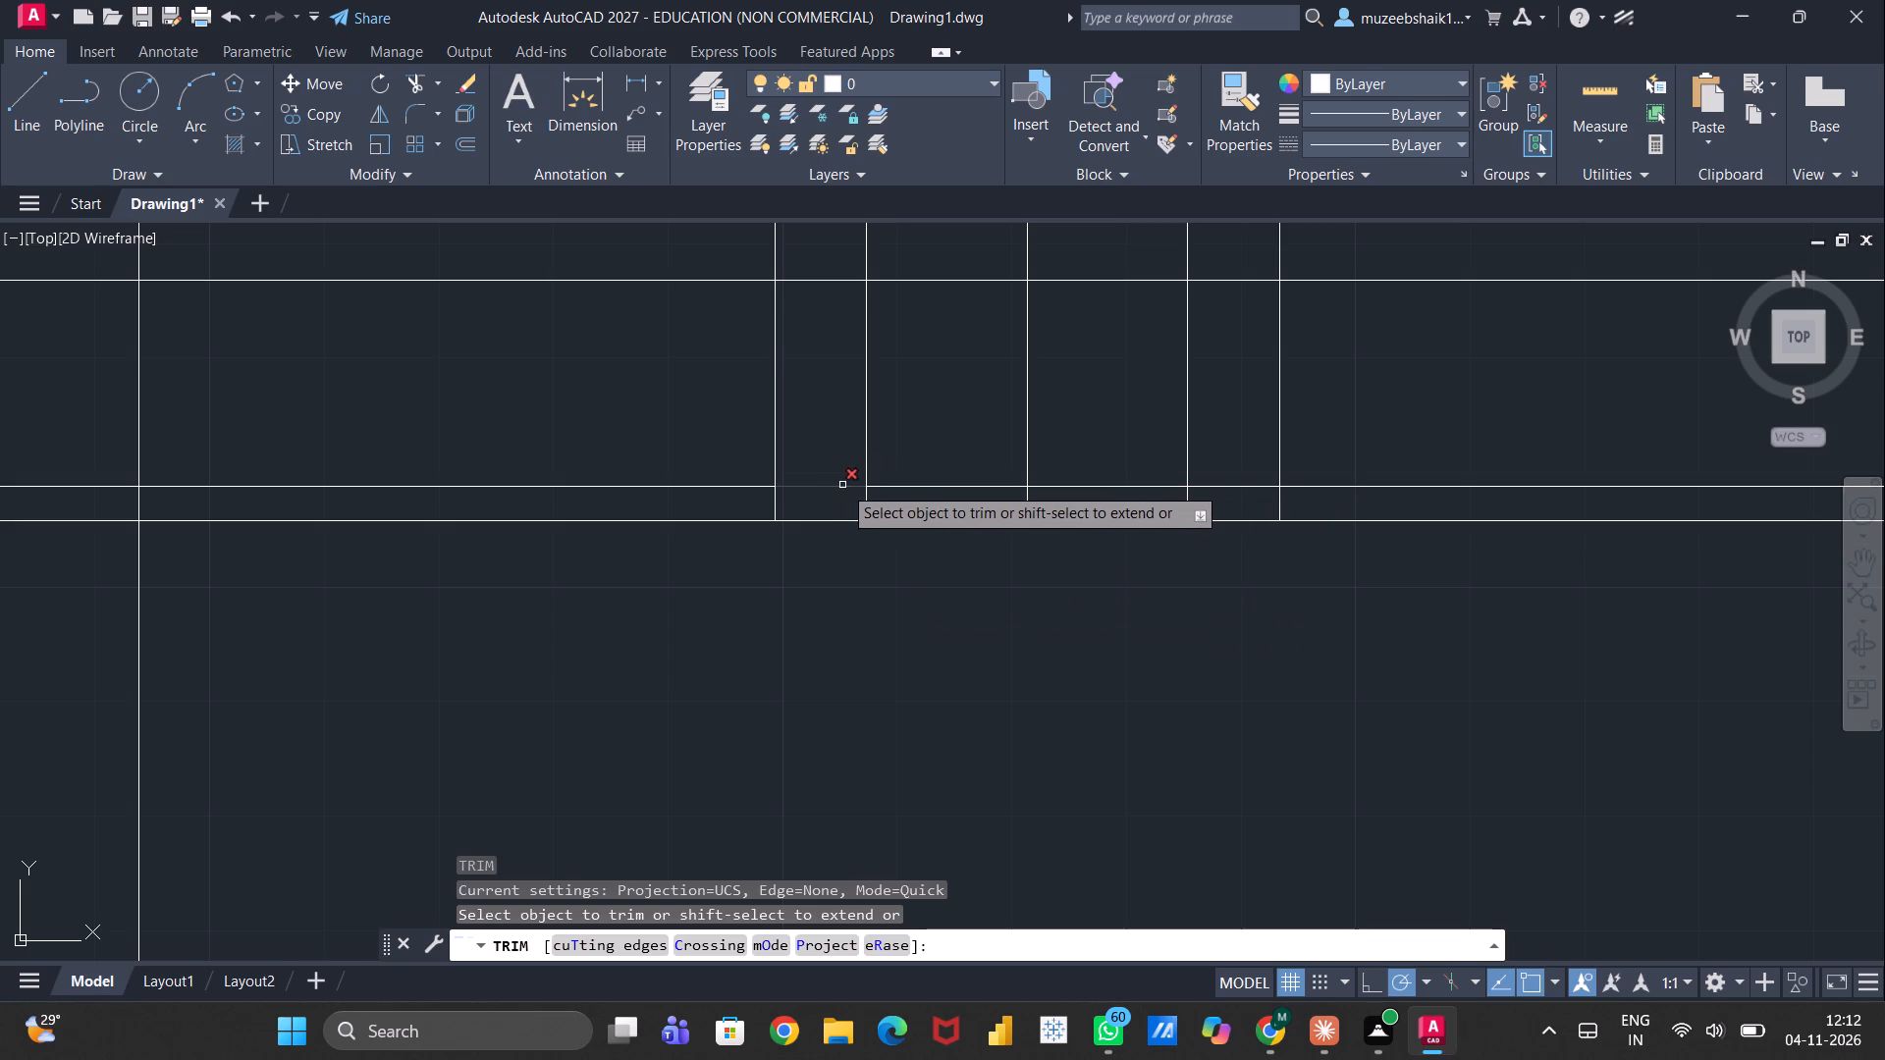
click(777, 504)
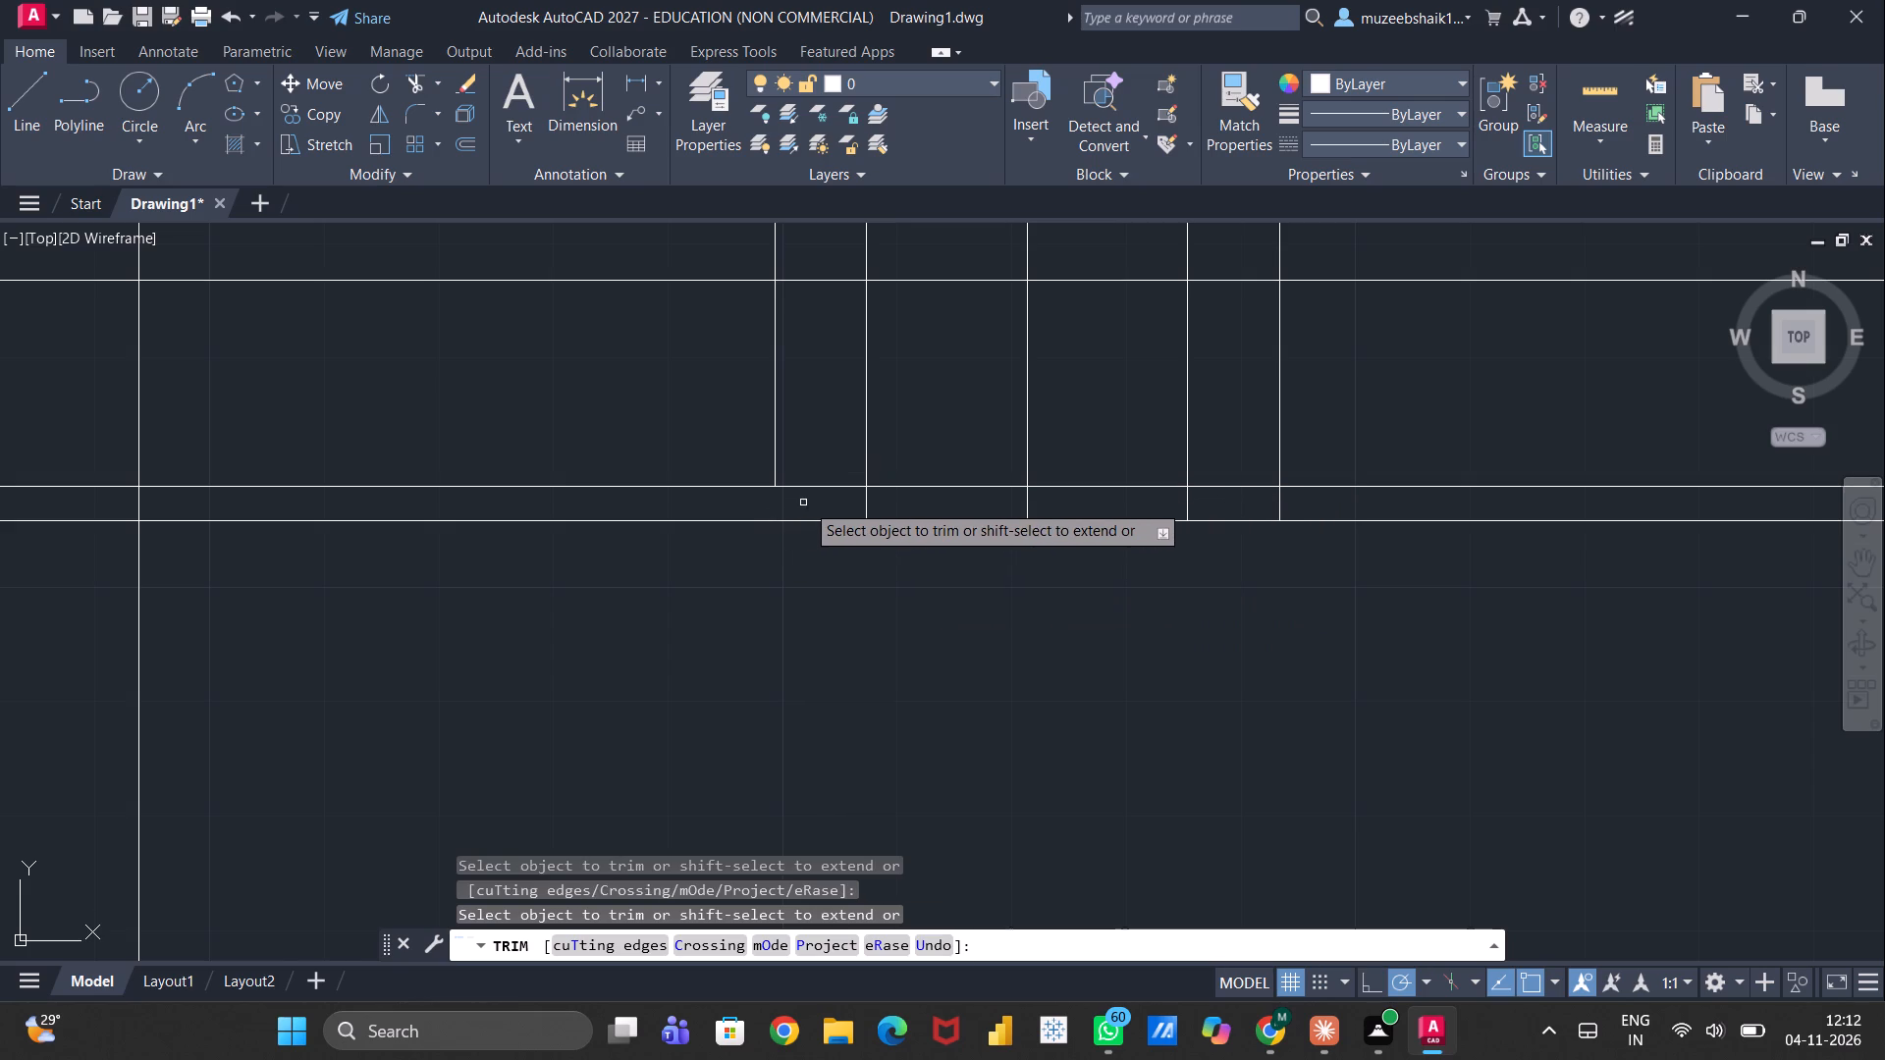
click(865, 511)
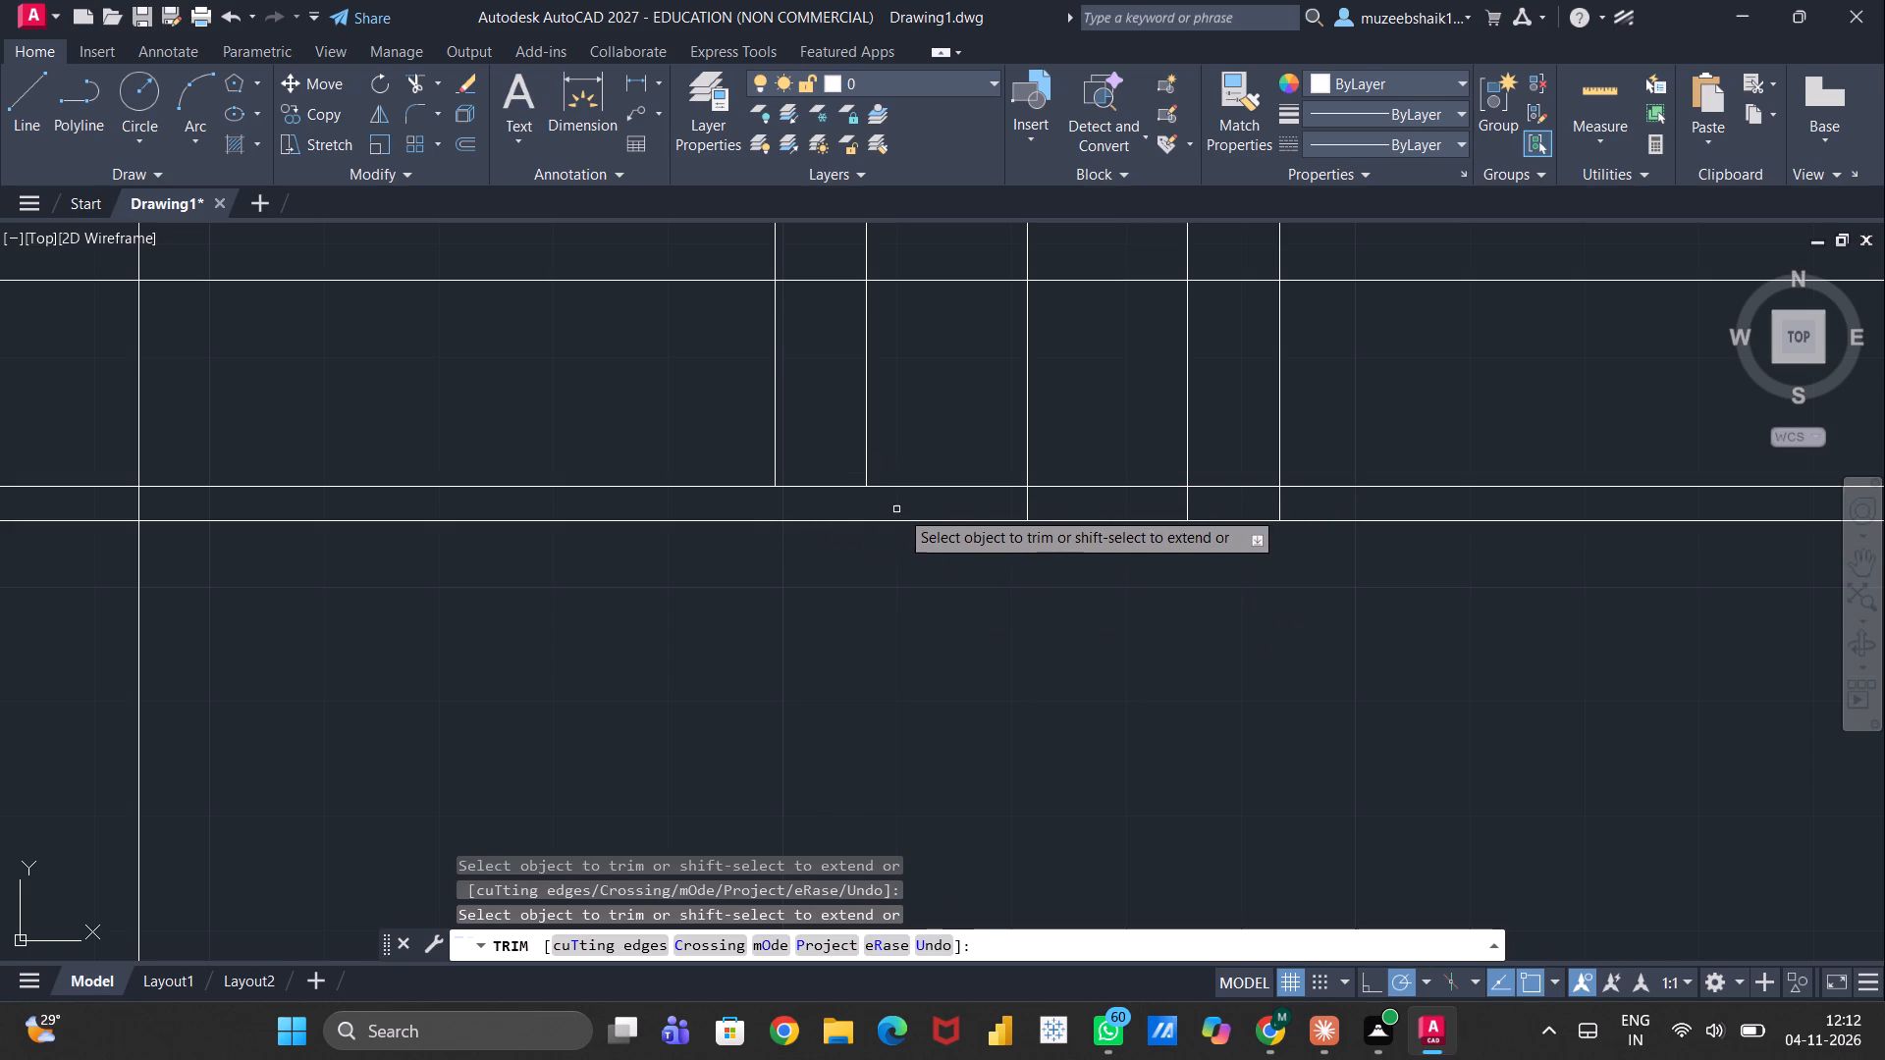
click(1022, 506)
click(1029, 502)
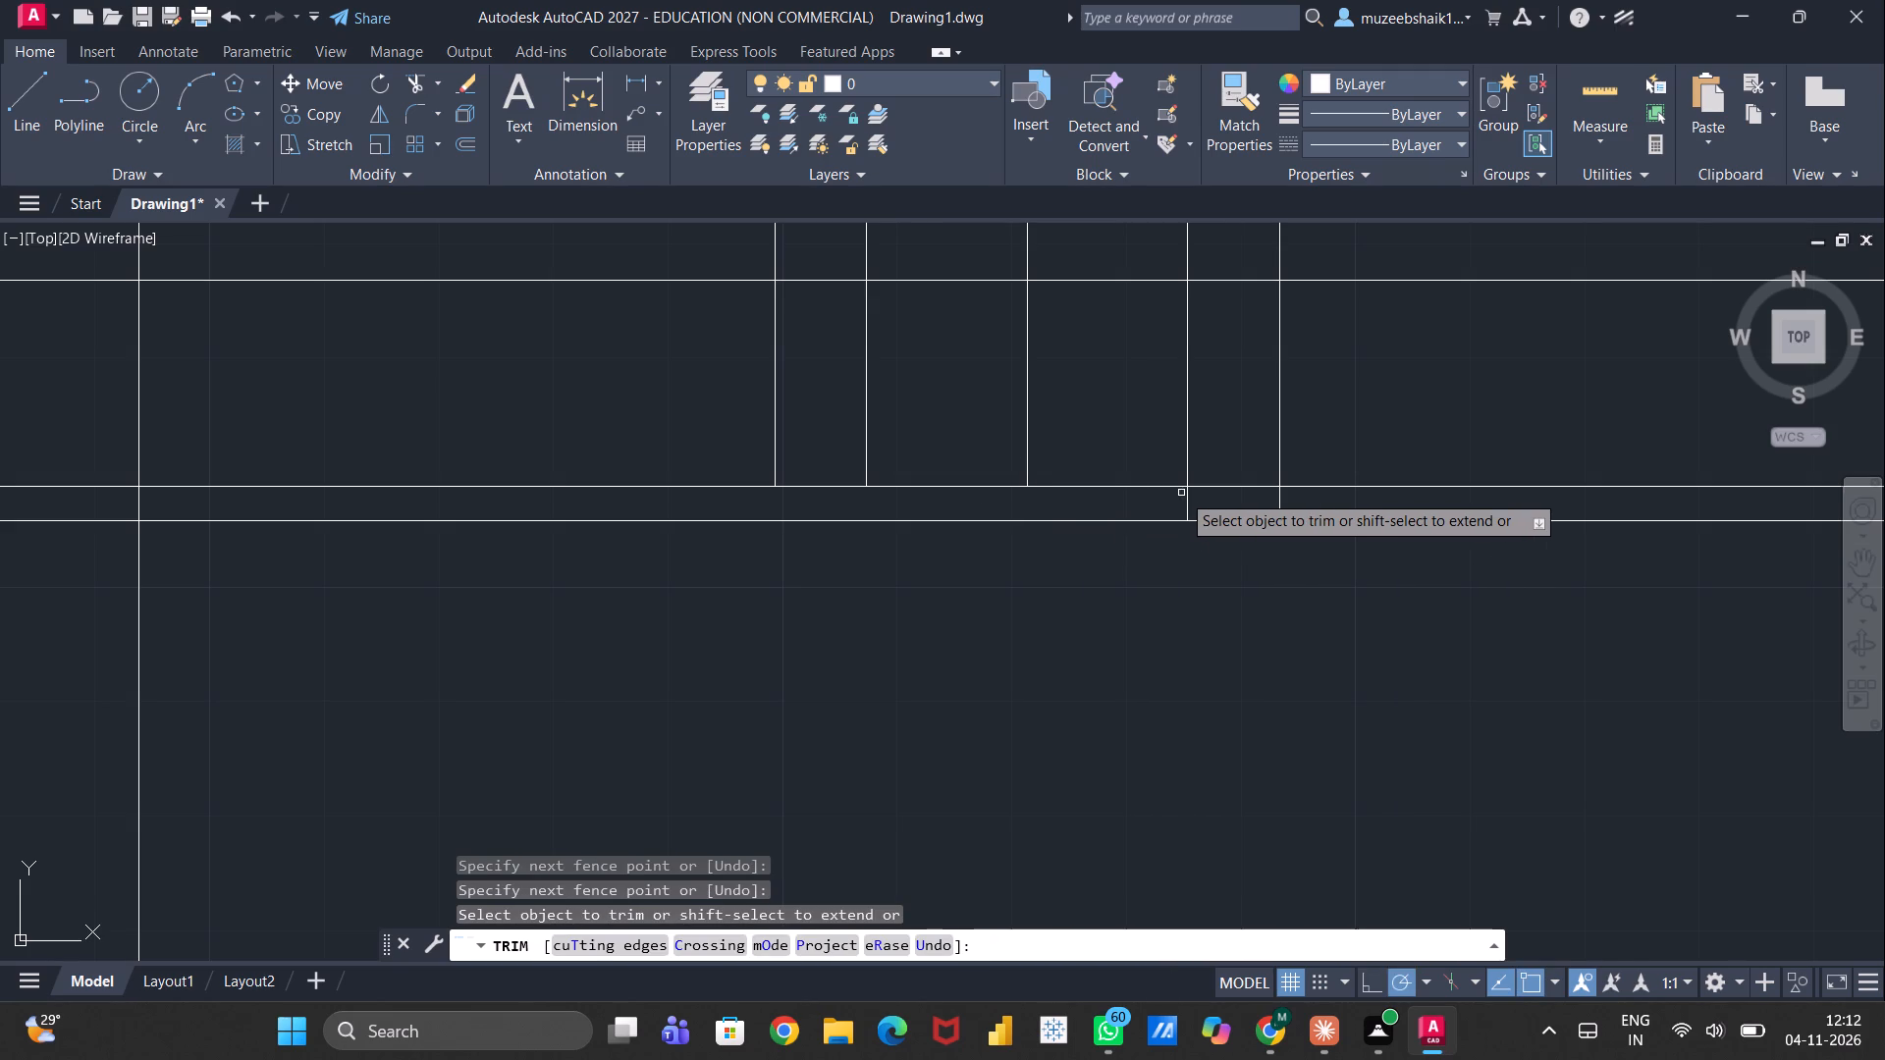
click(1185, 510)
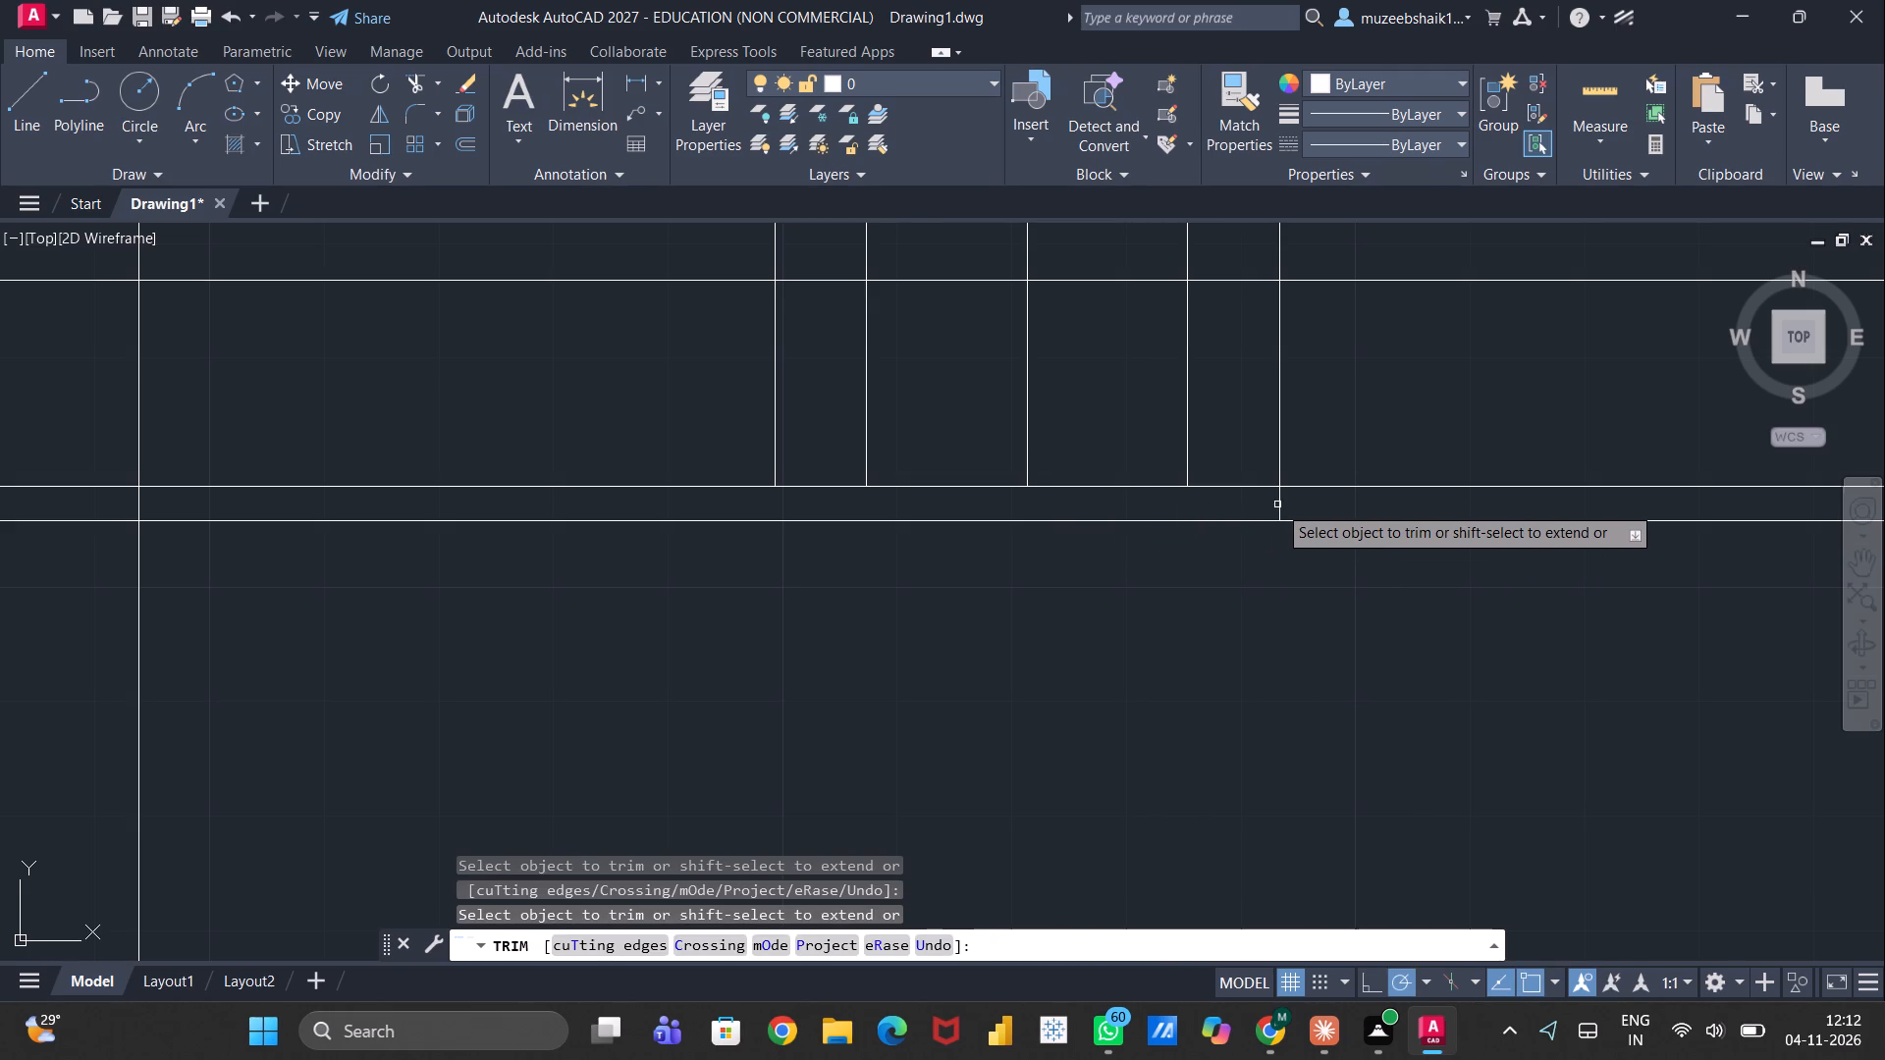
click(1277, 504)
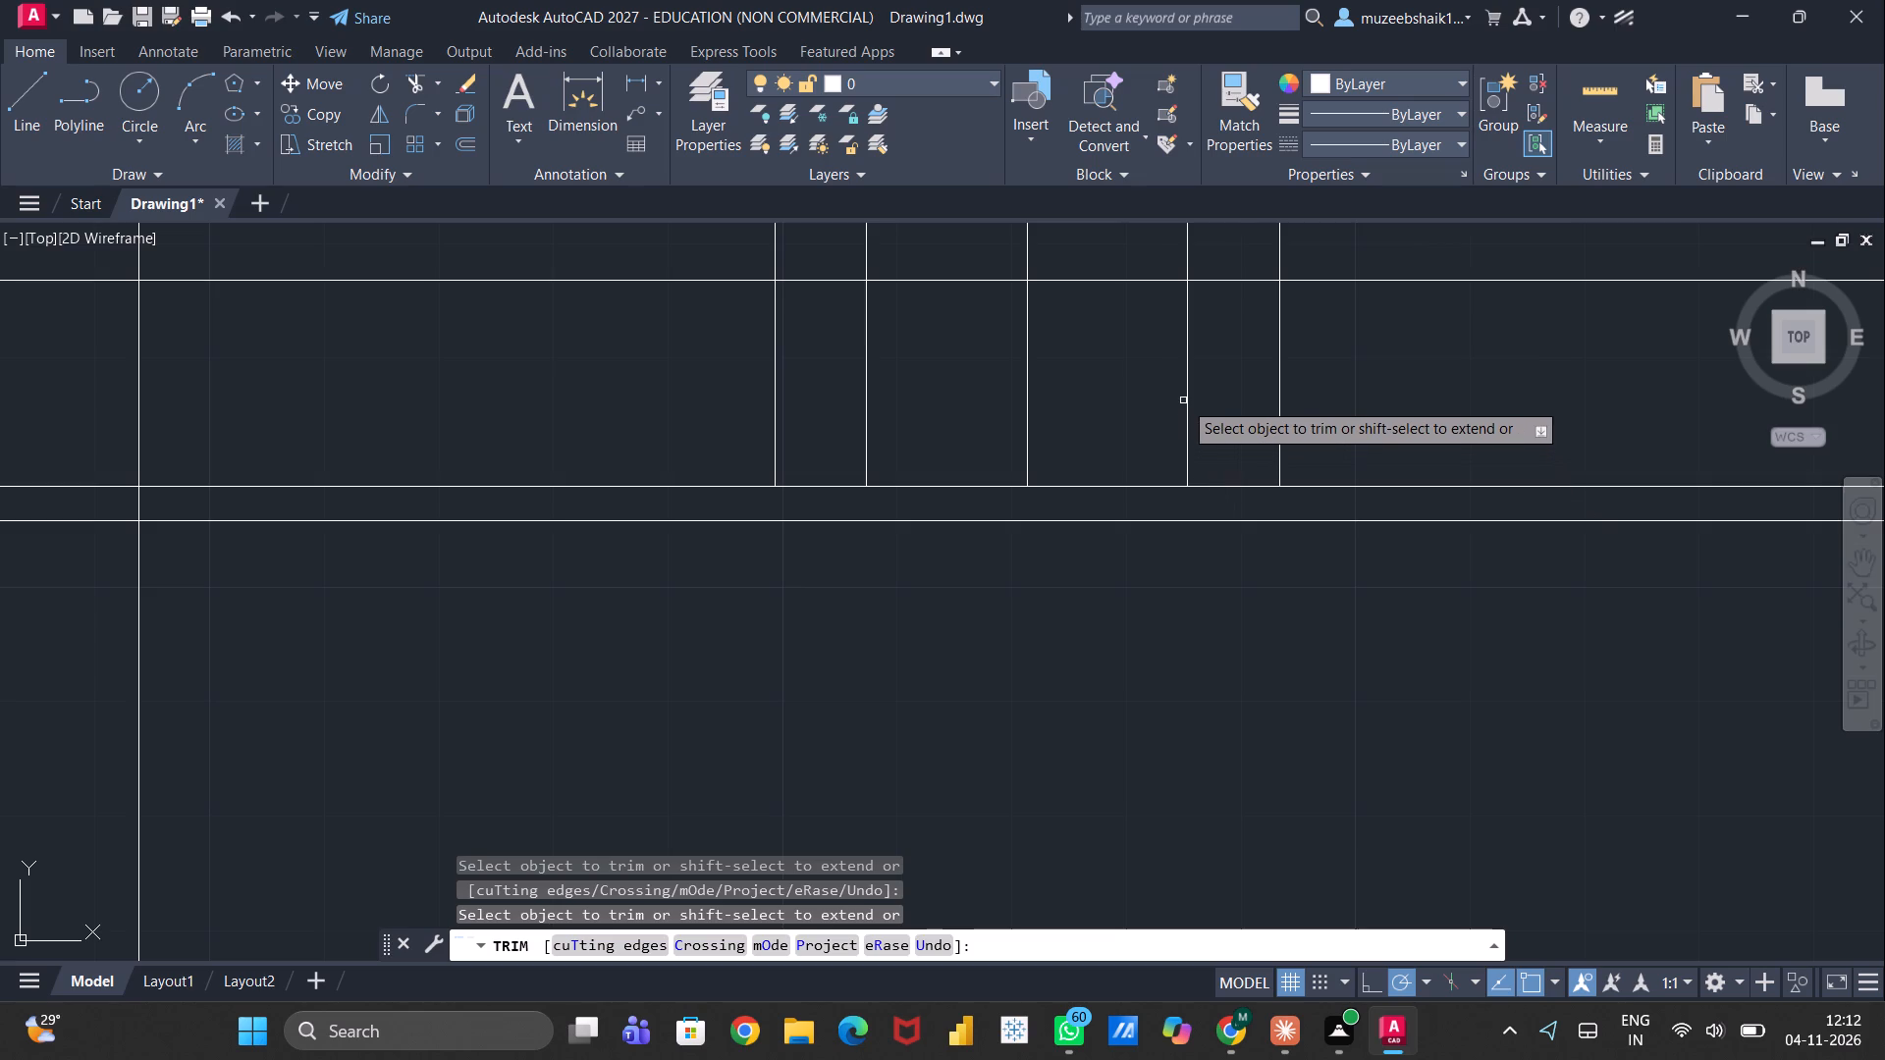
Trim the outer 22-offset verticals above the 18-offset horizontal line, and the 14-offset verticals below it, to form the stepped hole.
scroll(1191, 400, down, 1)
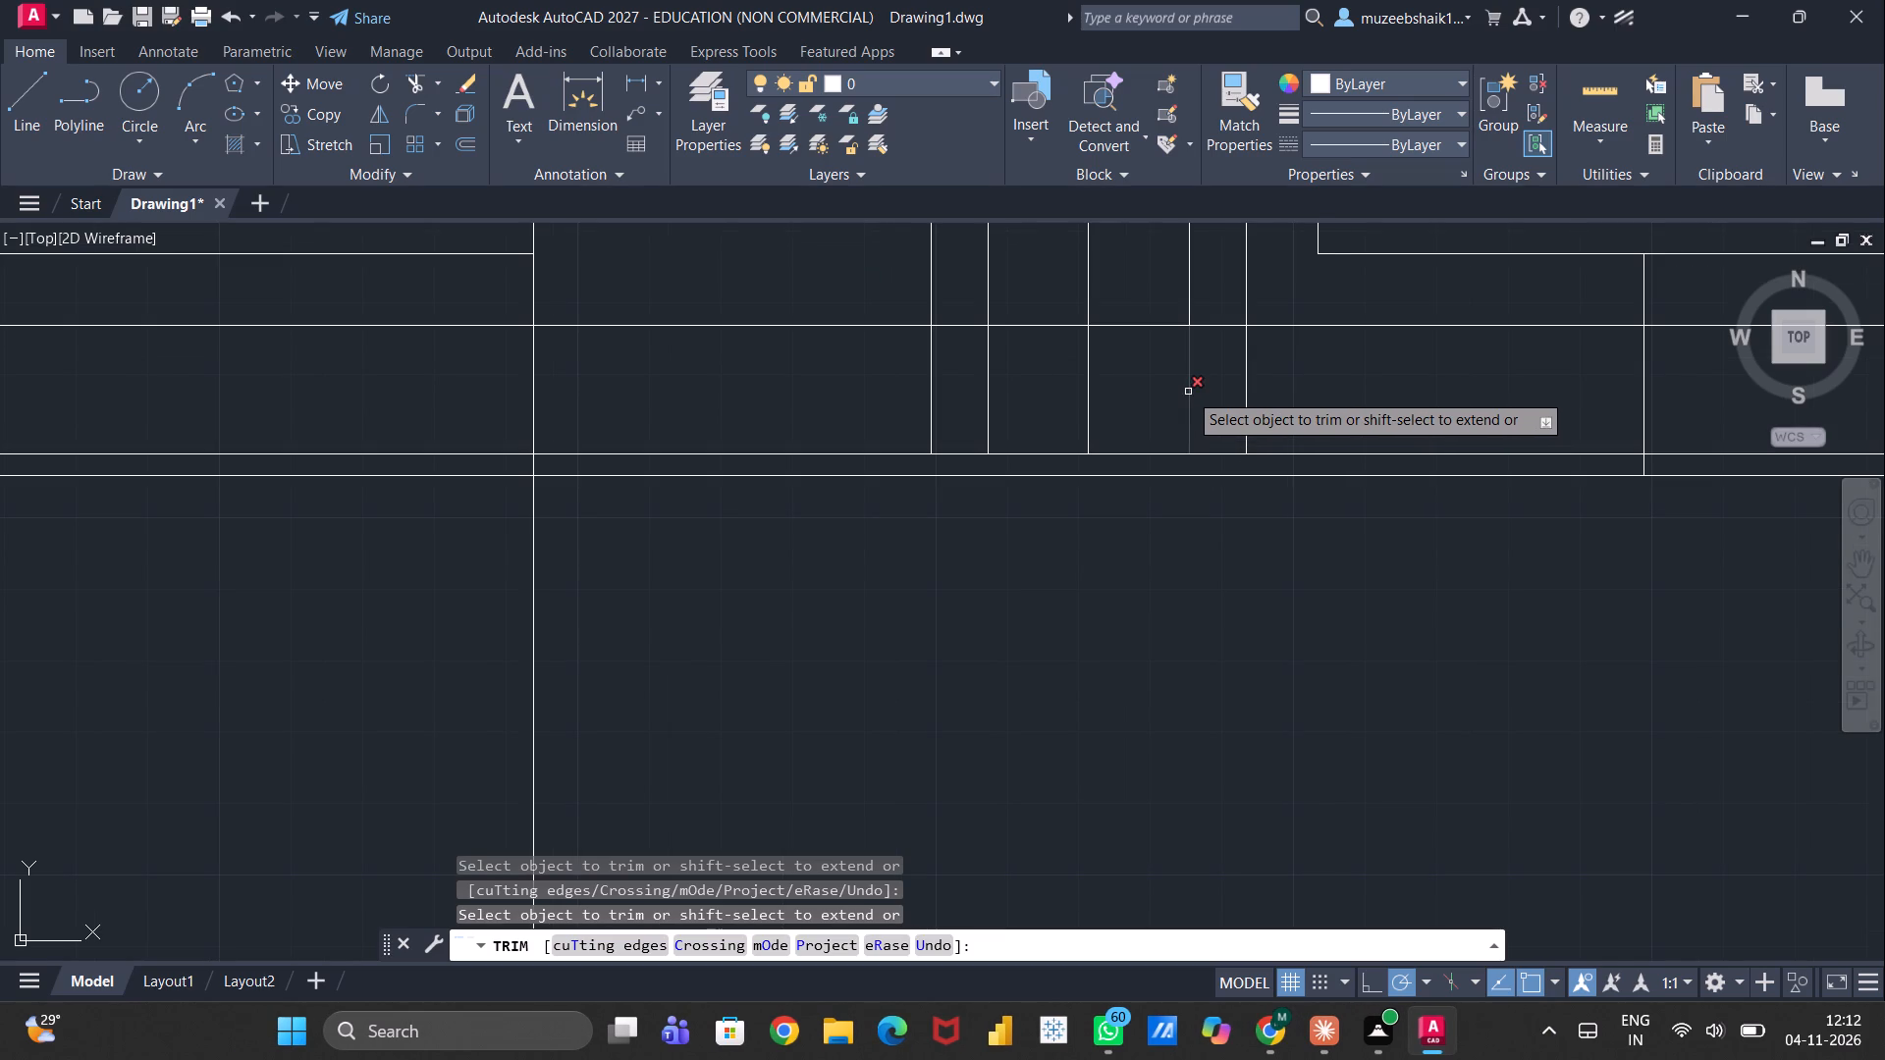
scroll(1188, 392, down, 1)
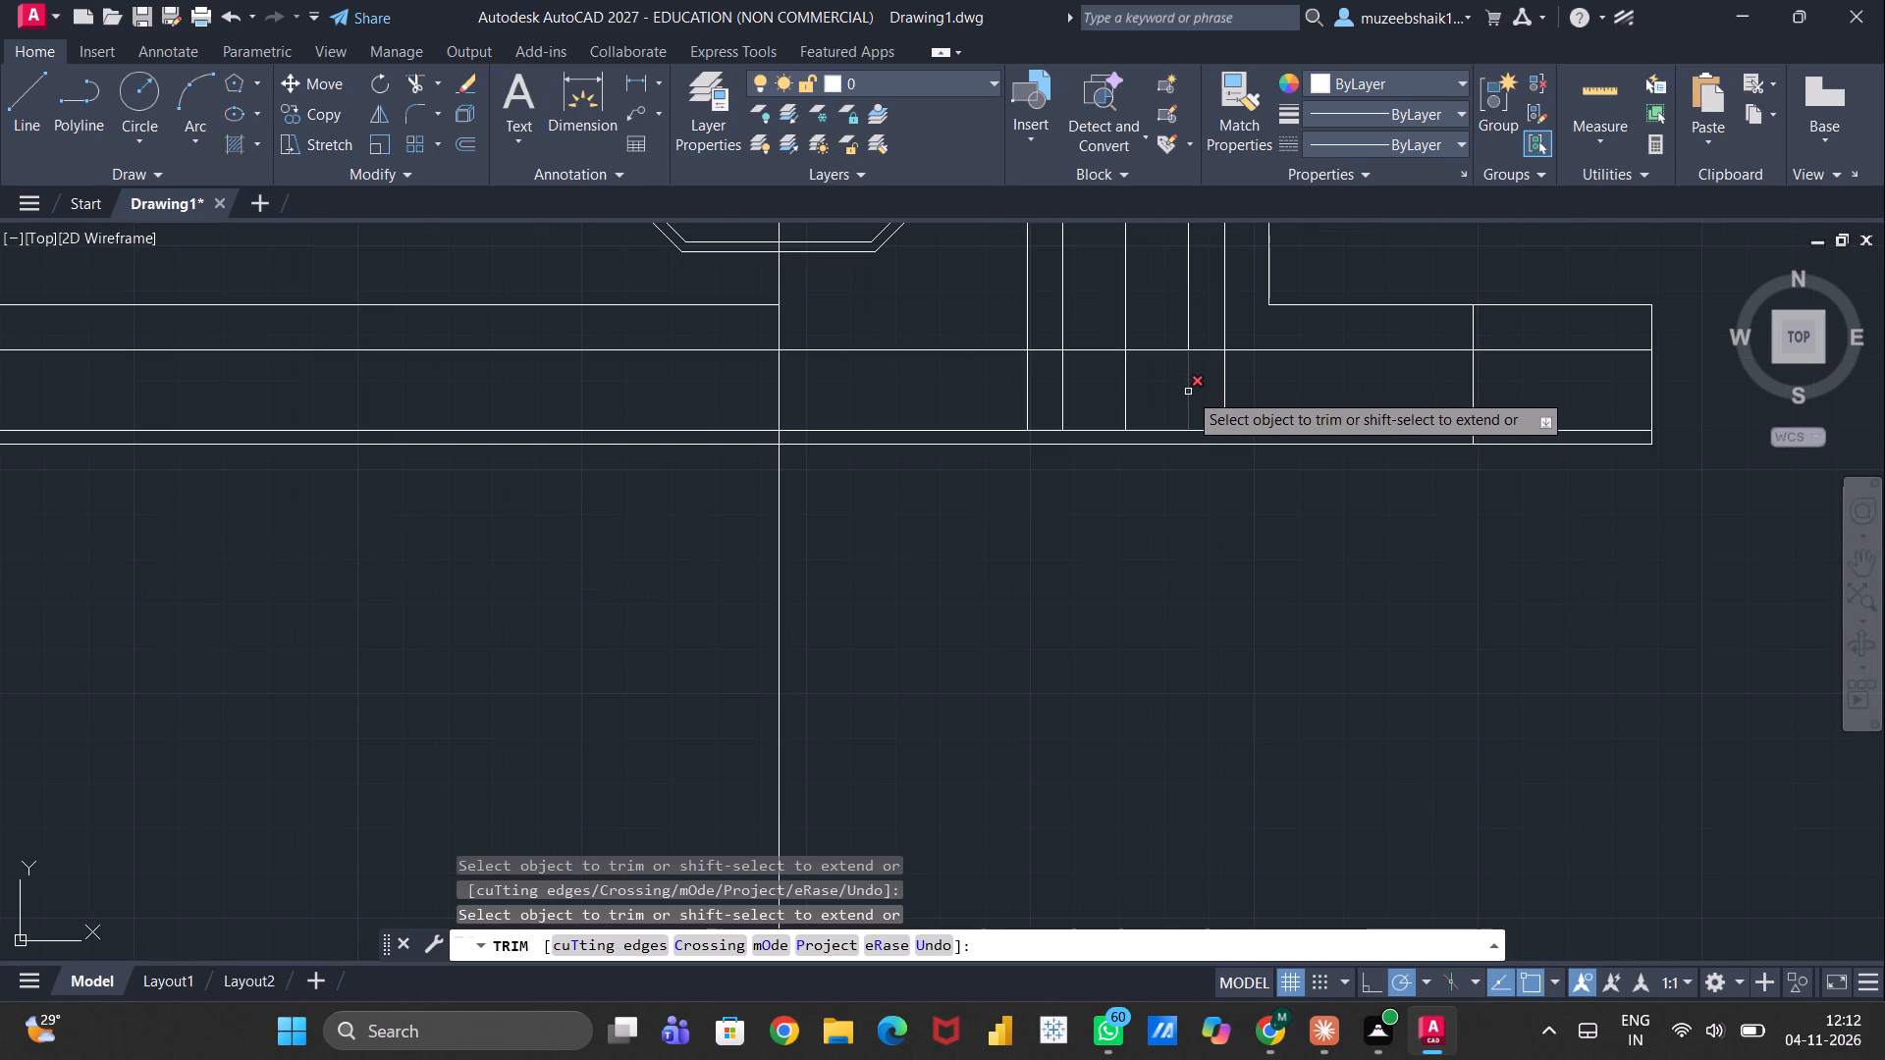
click(1030, 317)
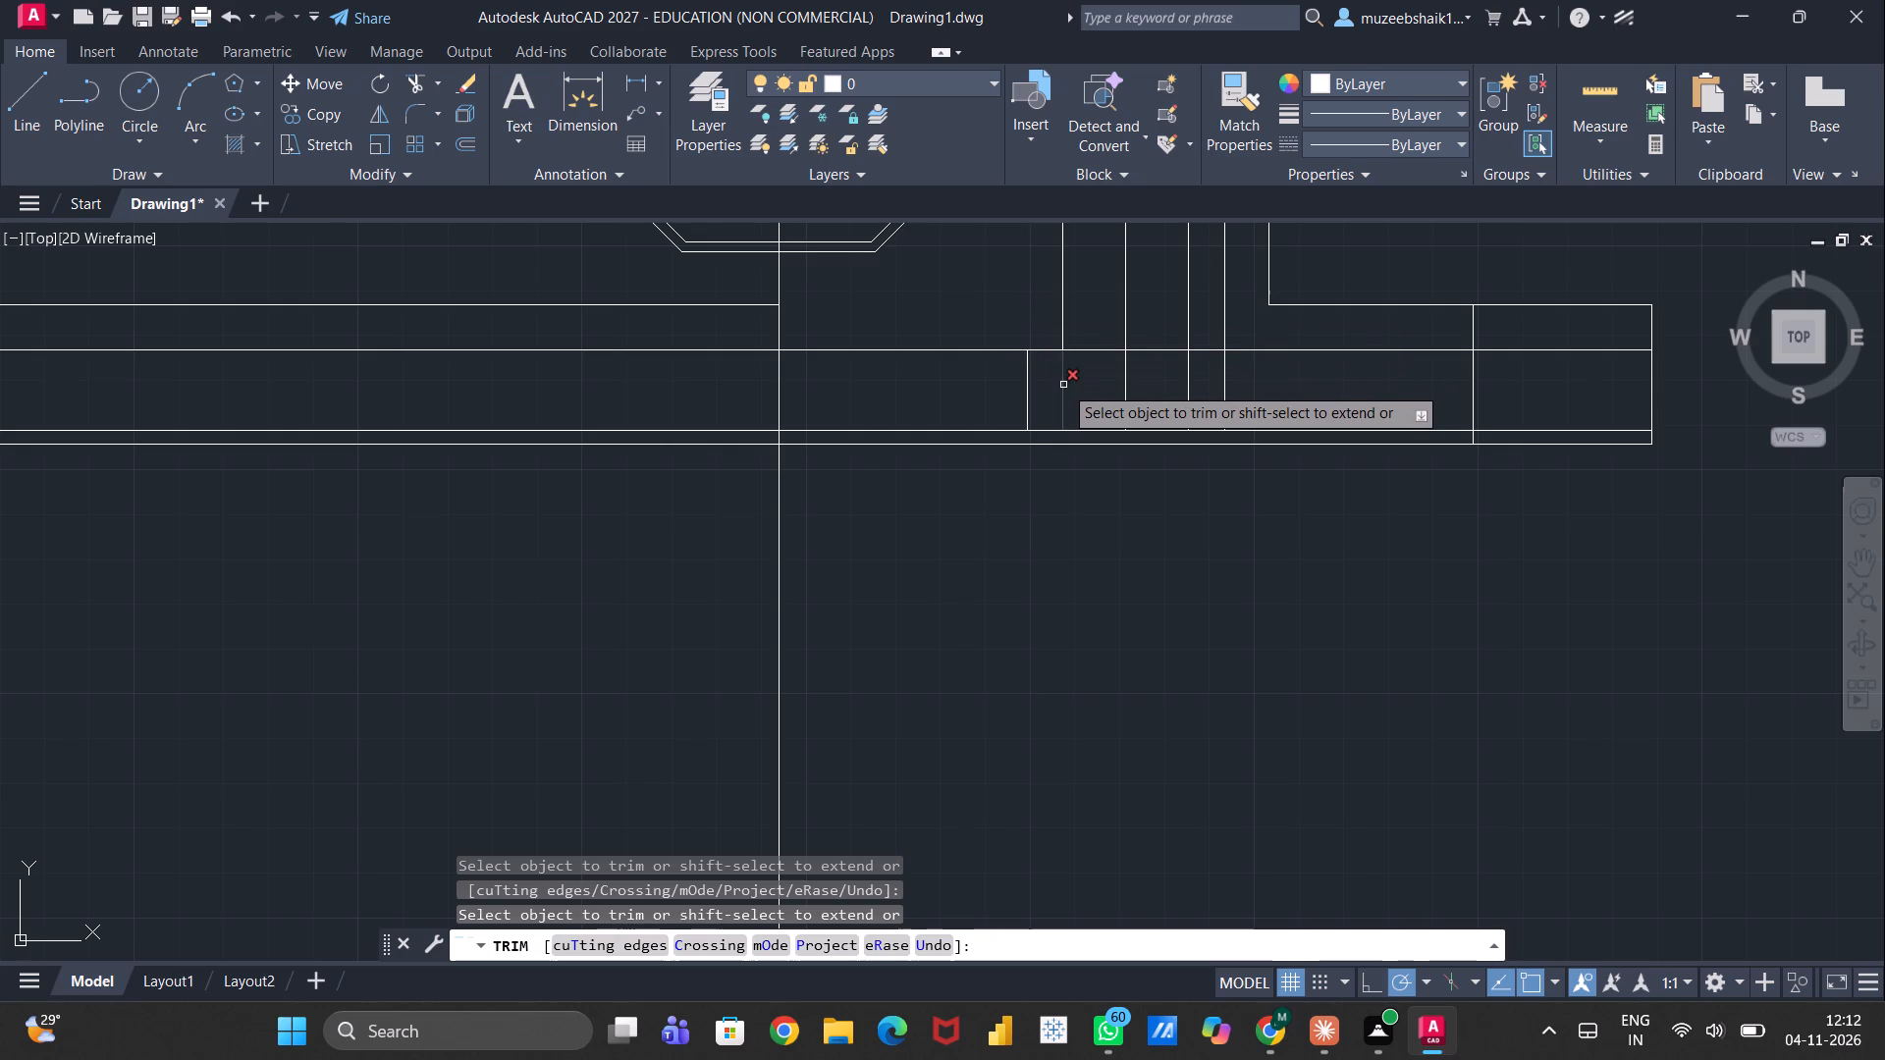
click(1063, 385)
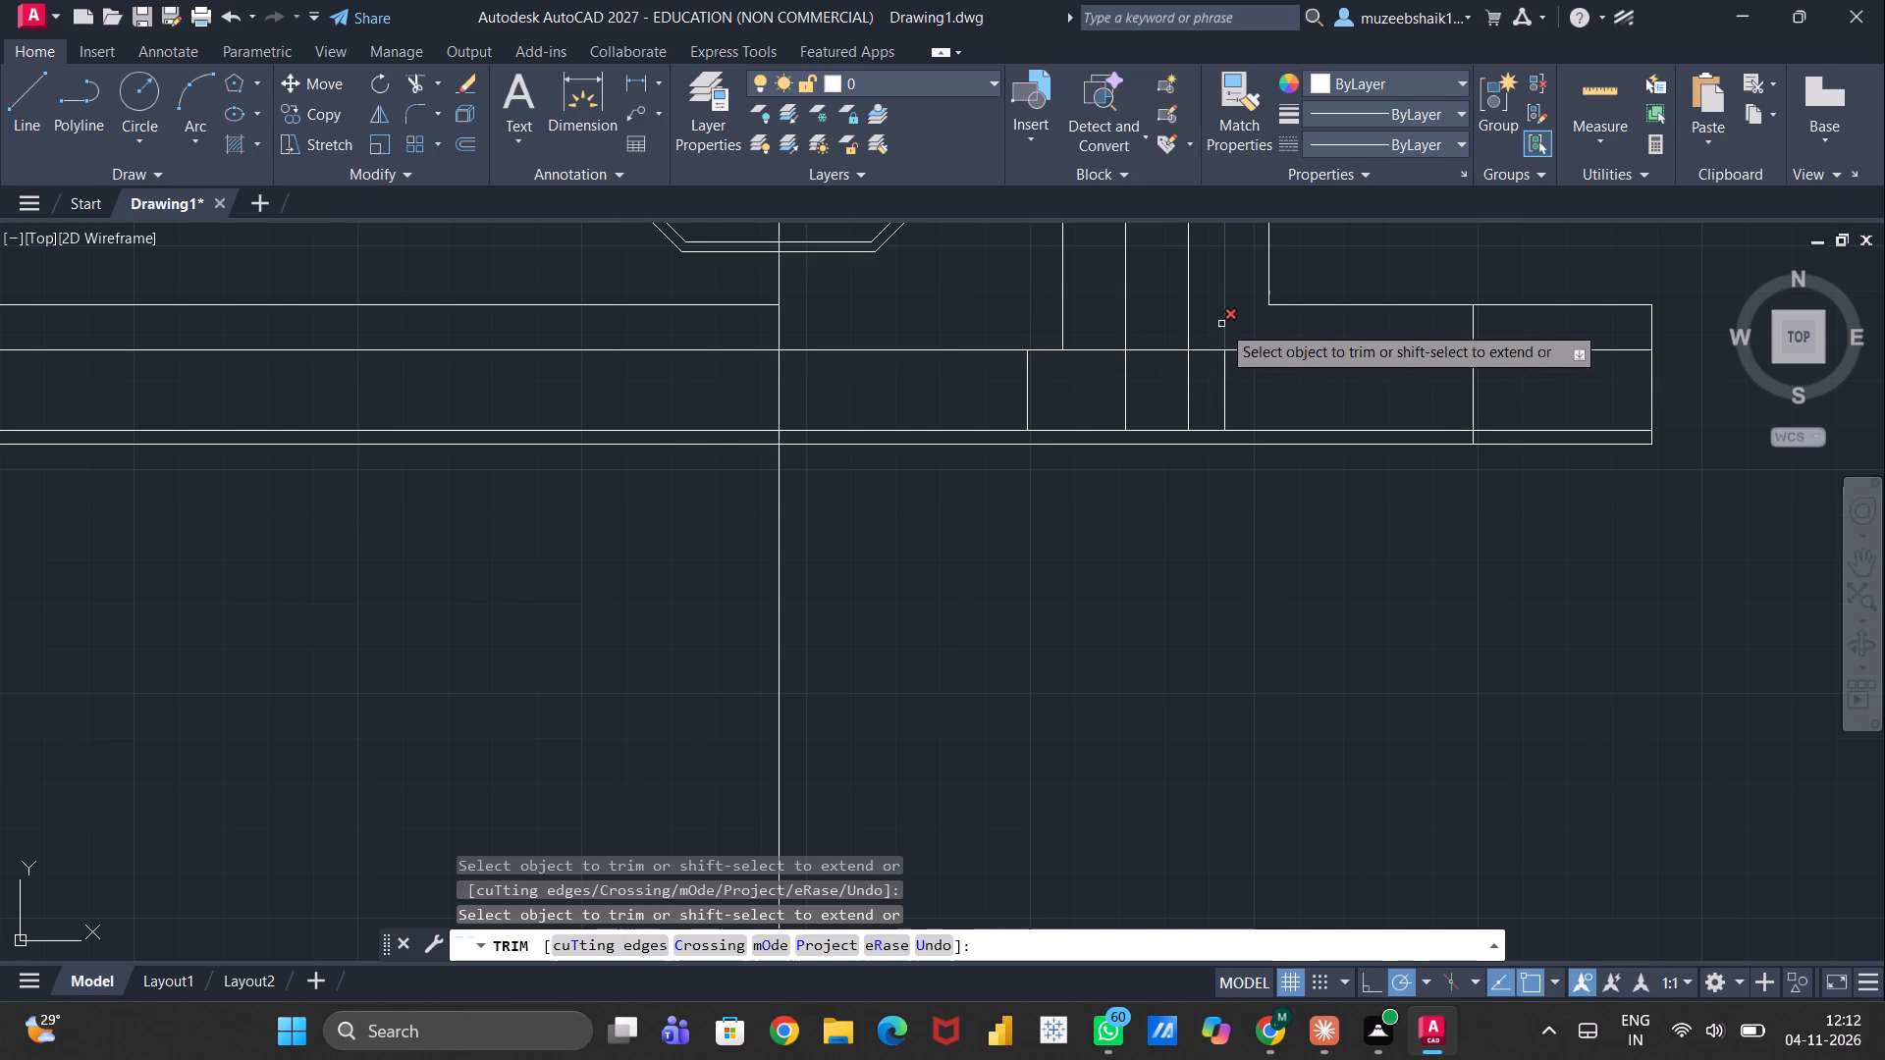
click(1223, 324)
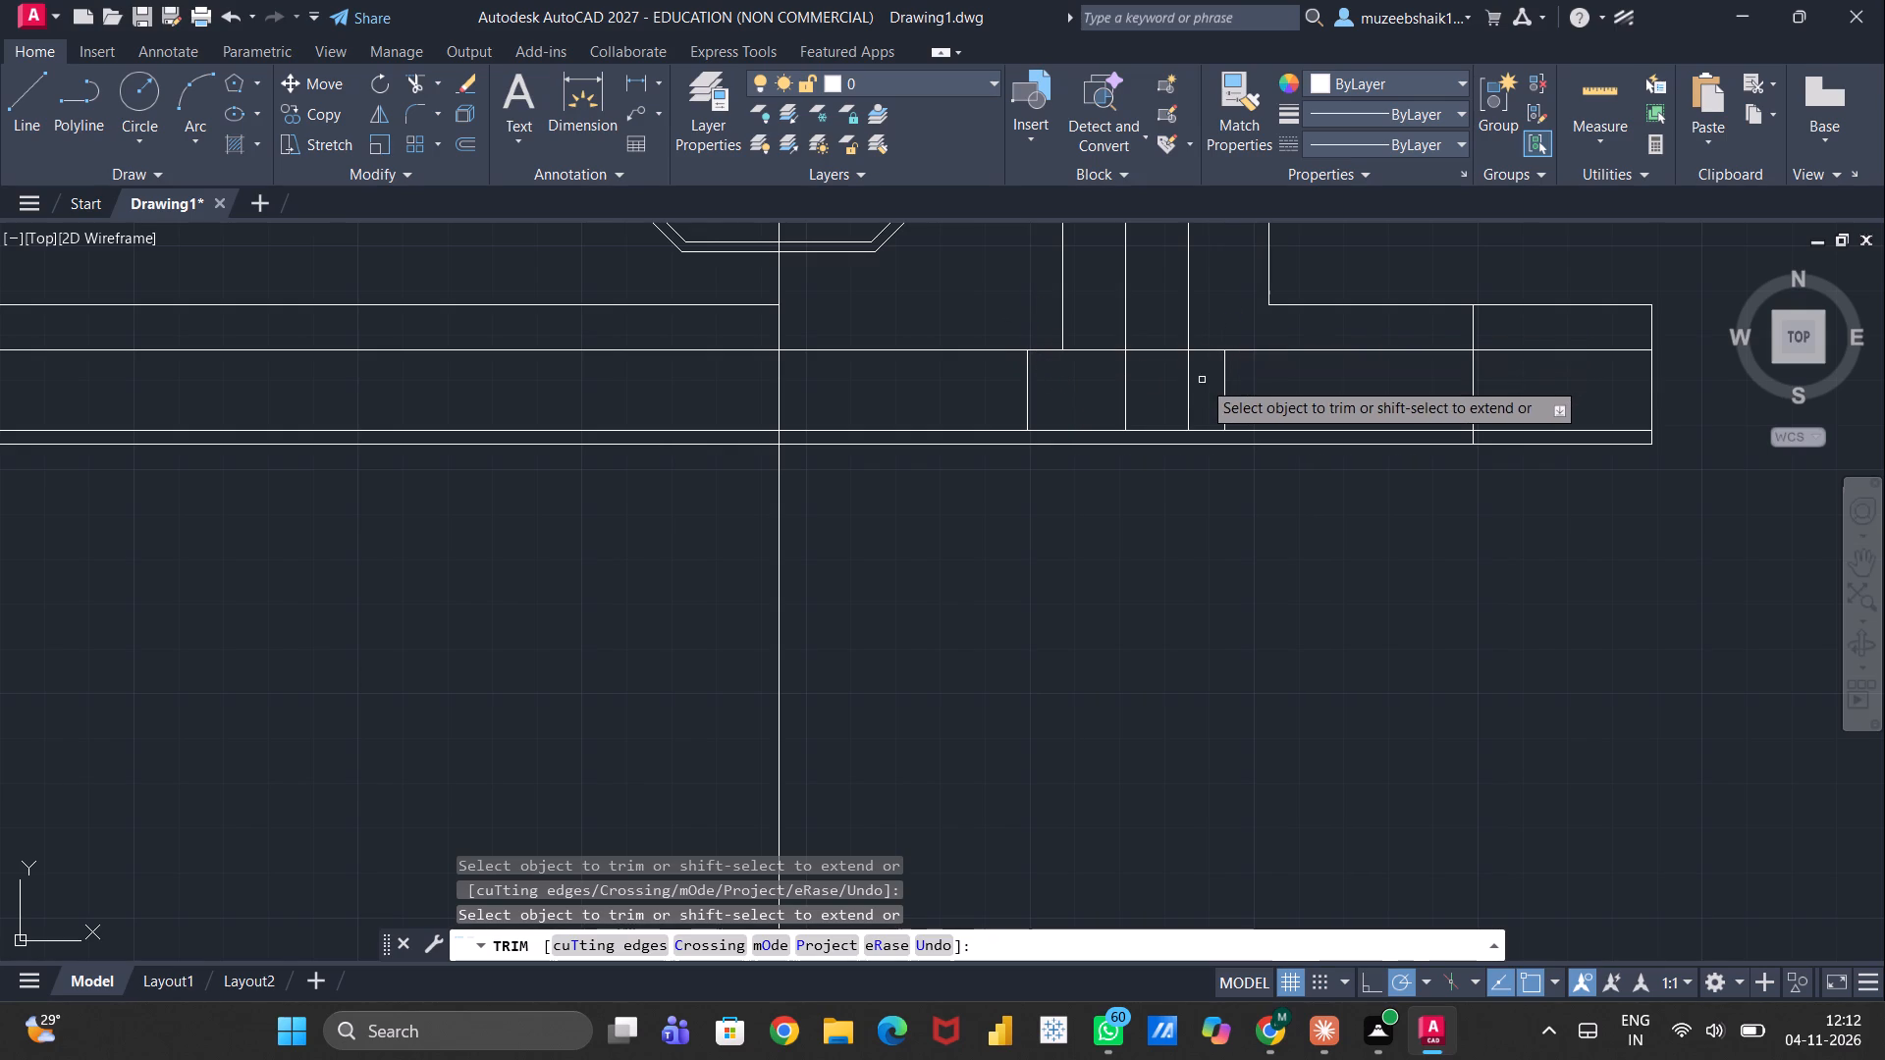
click(1188, 380)
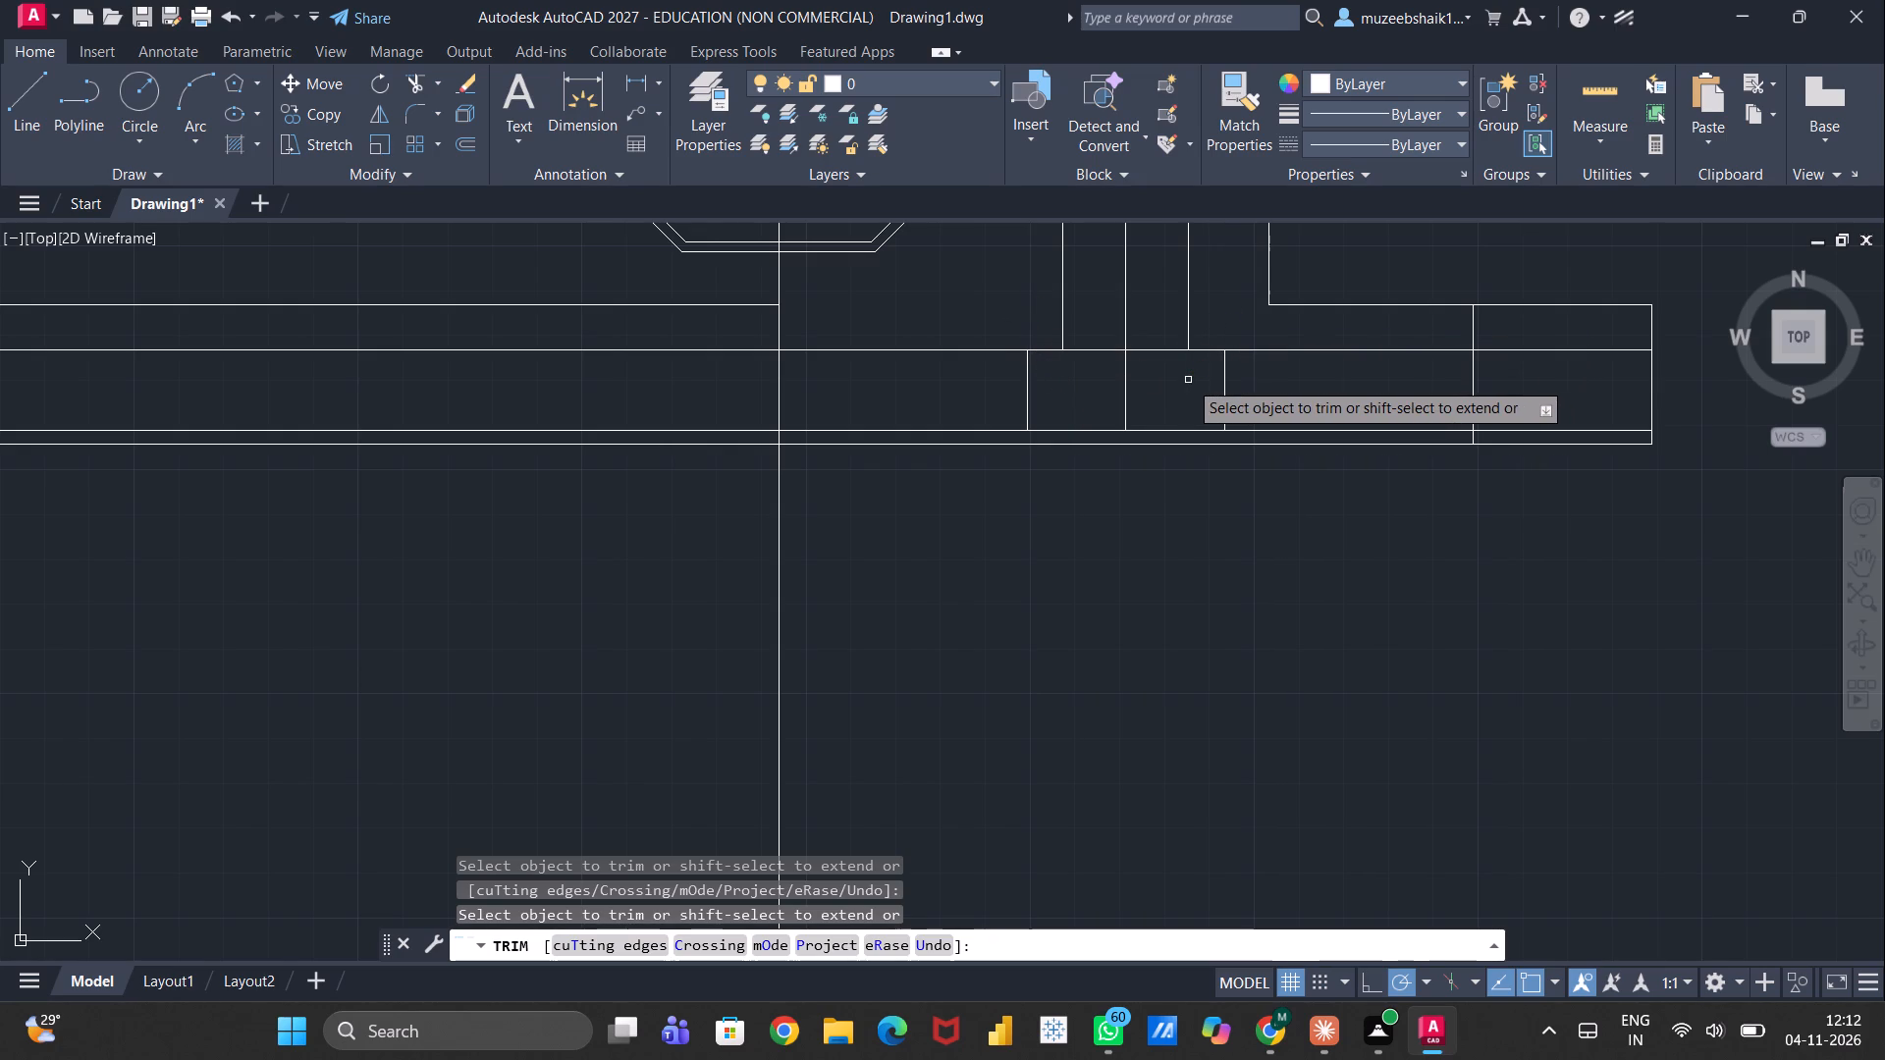
Trim away the 18-offset horizontal line everywhere outside the stepped hole's wide lower part, including the pieces across the flange and left of the centreline.
scroll(1188, 380, down, 2)
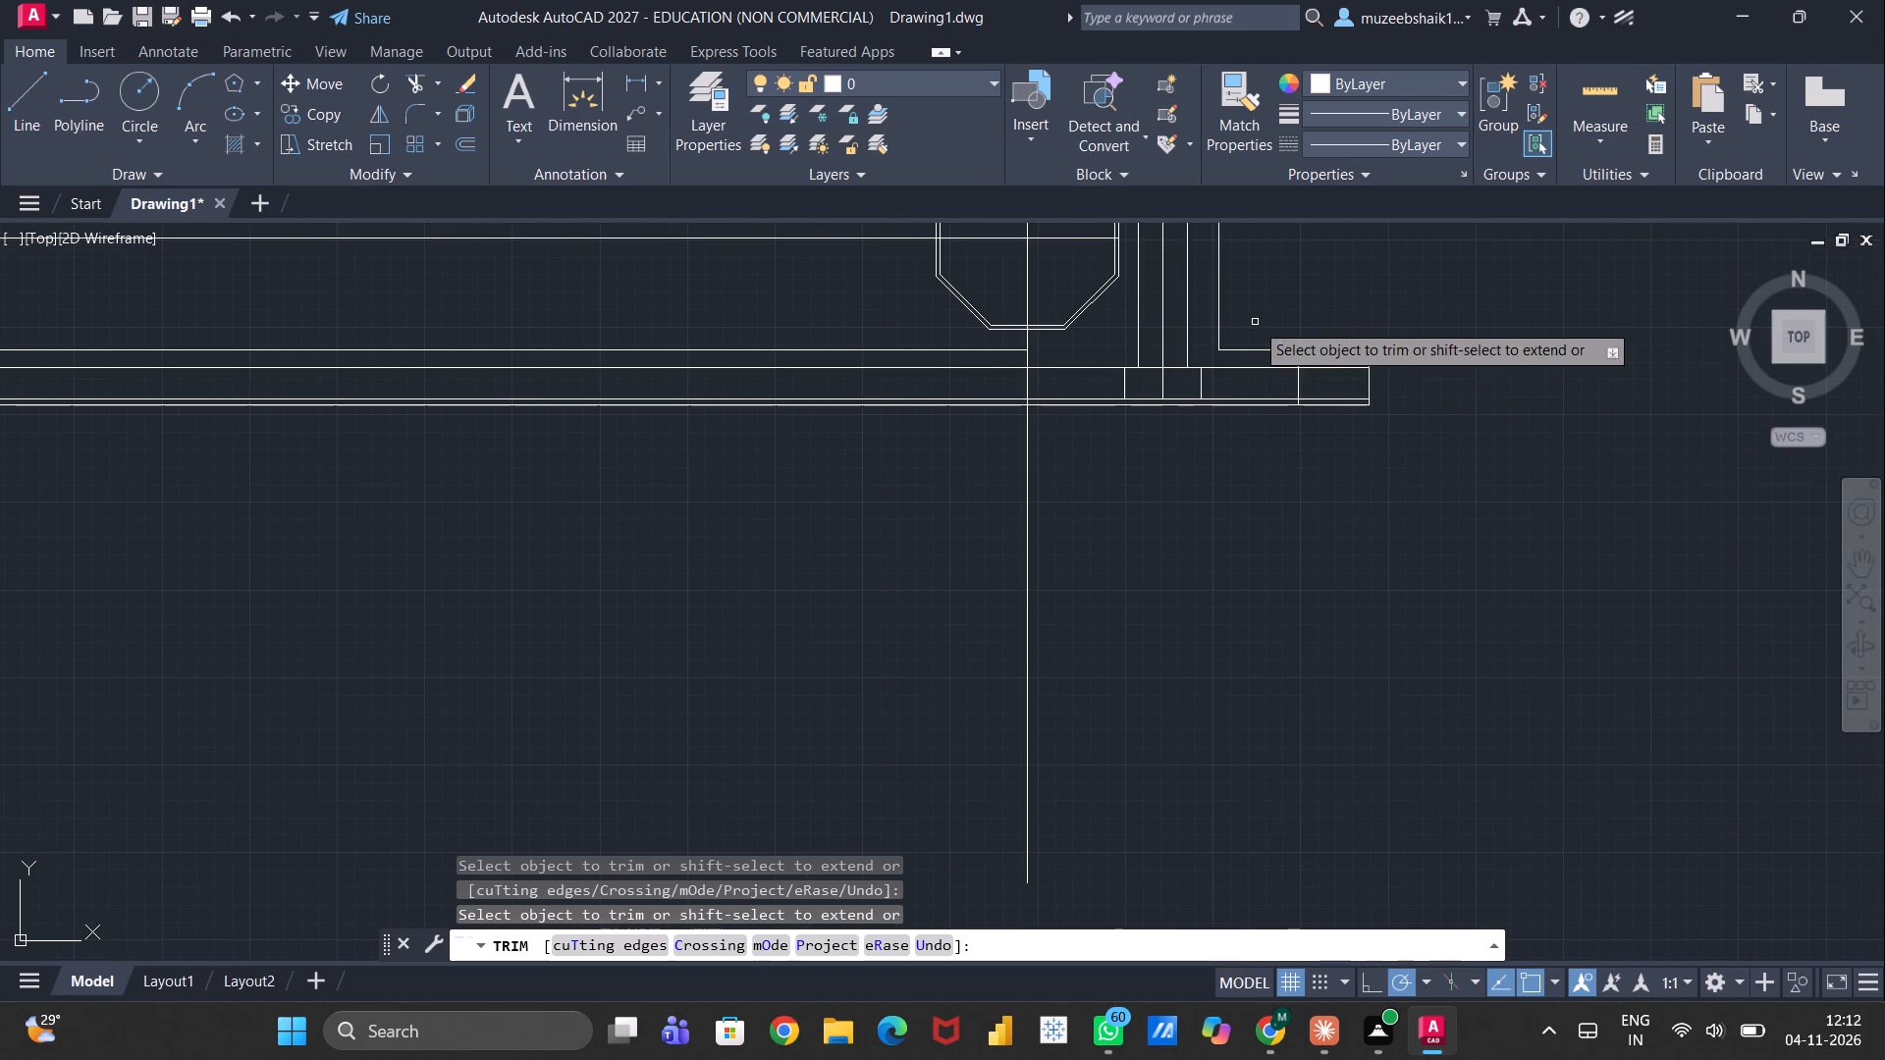
middle_drag(1250, 314, 1317, 469)
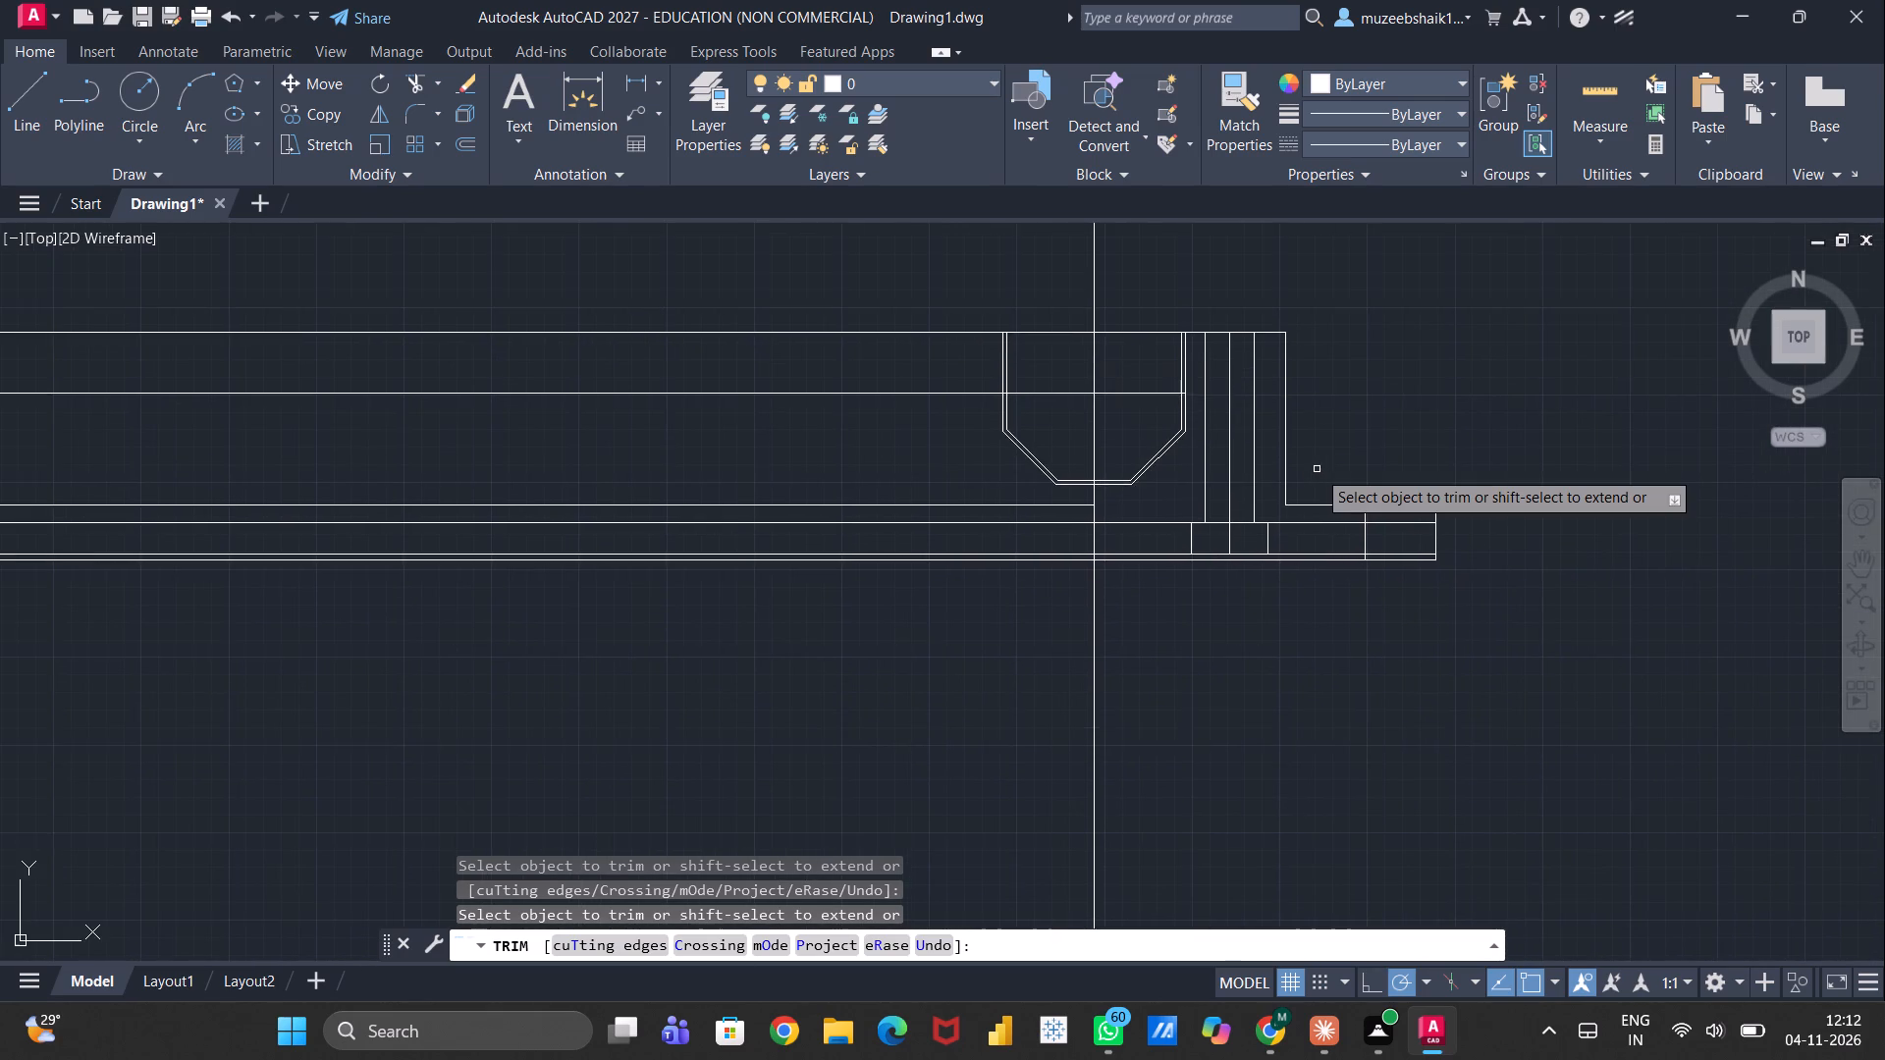
scroll(1317, 469, up, 1)
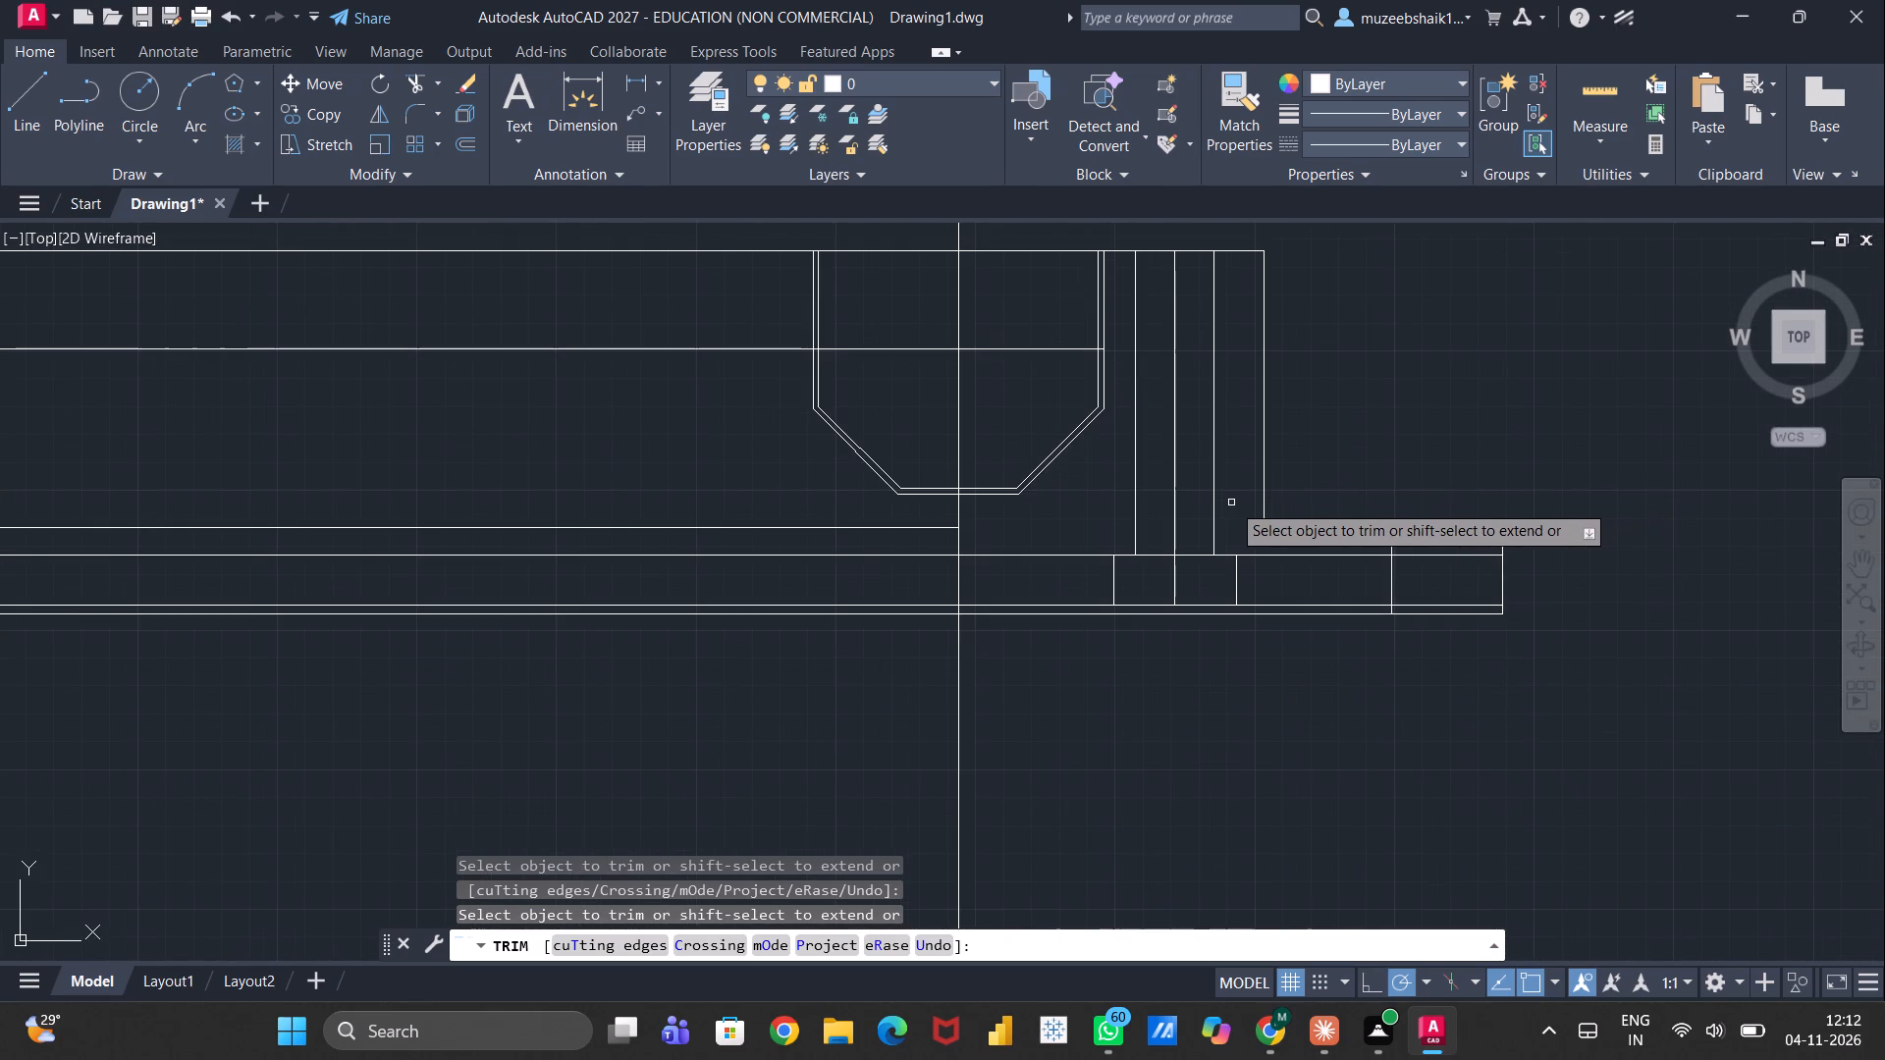
scroll(1231, 503, up, 1)
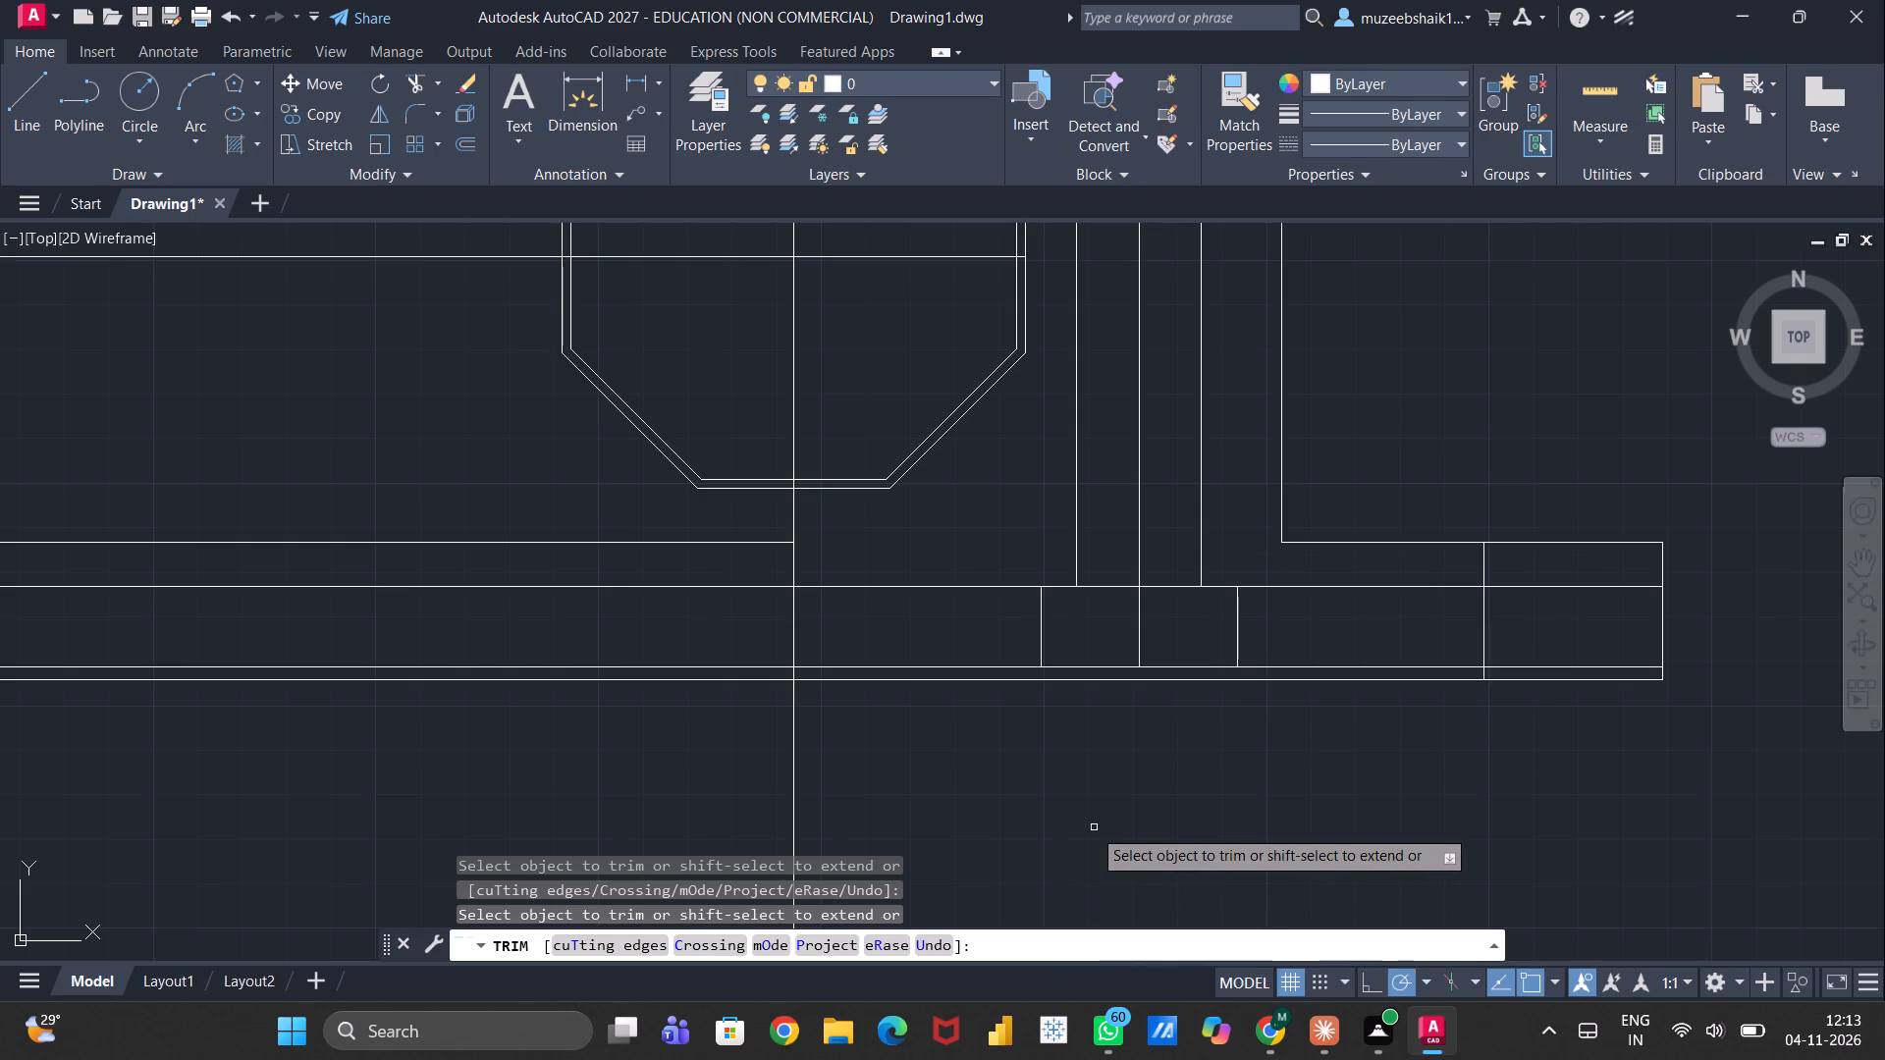
click(889, 589)
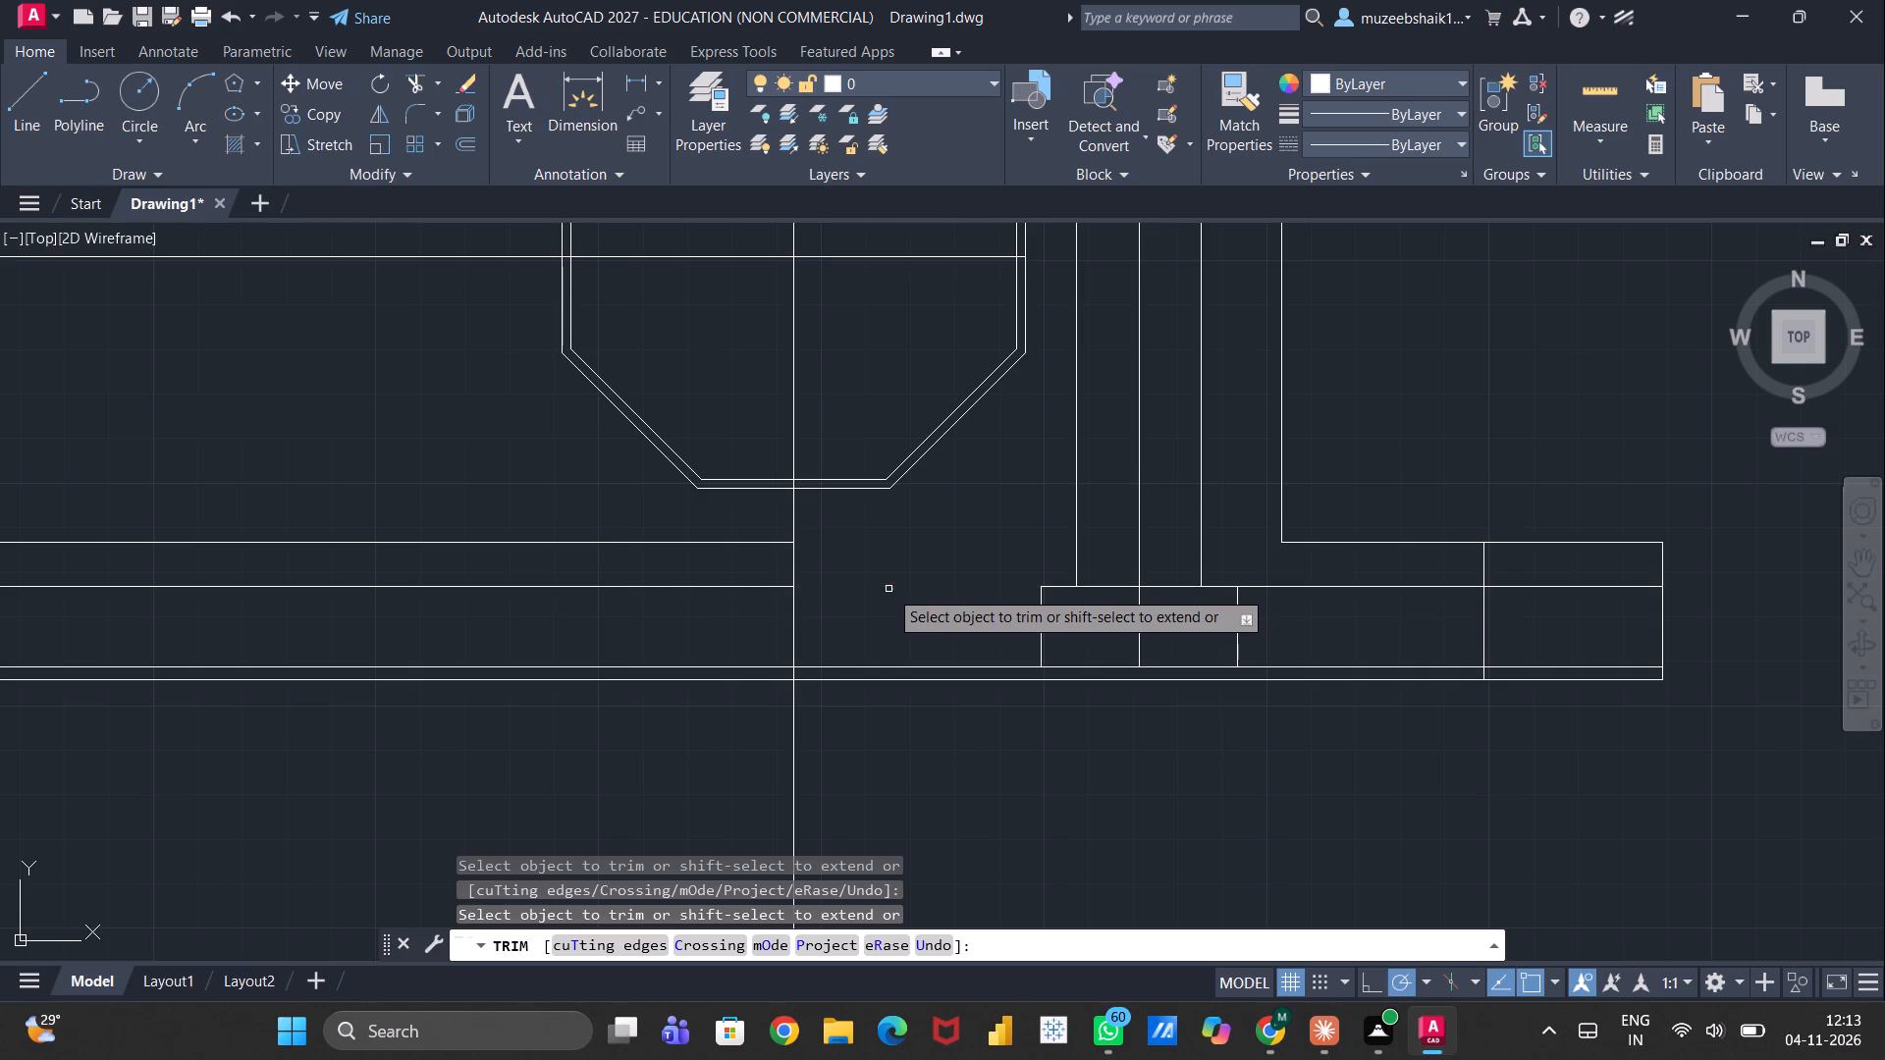
click(1374, 590)
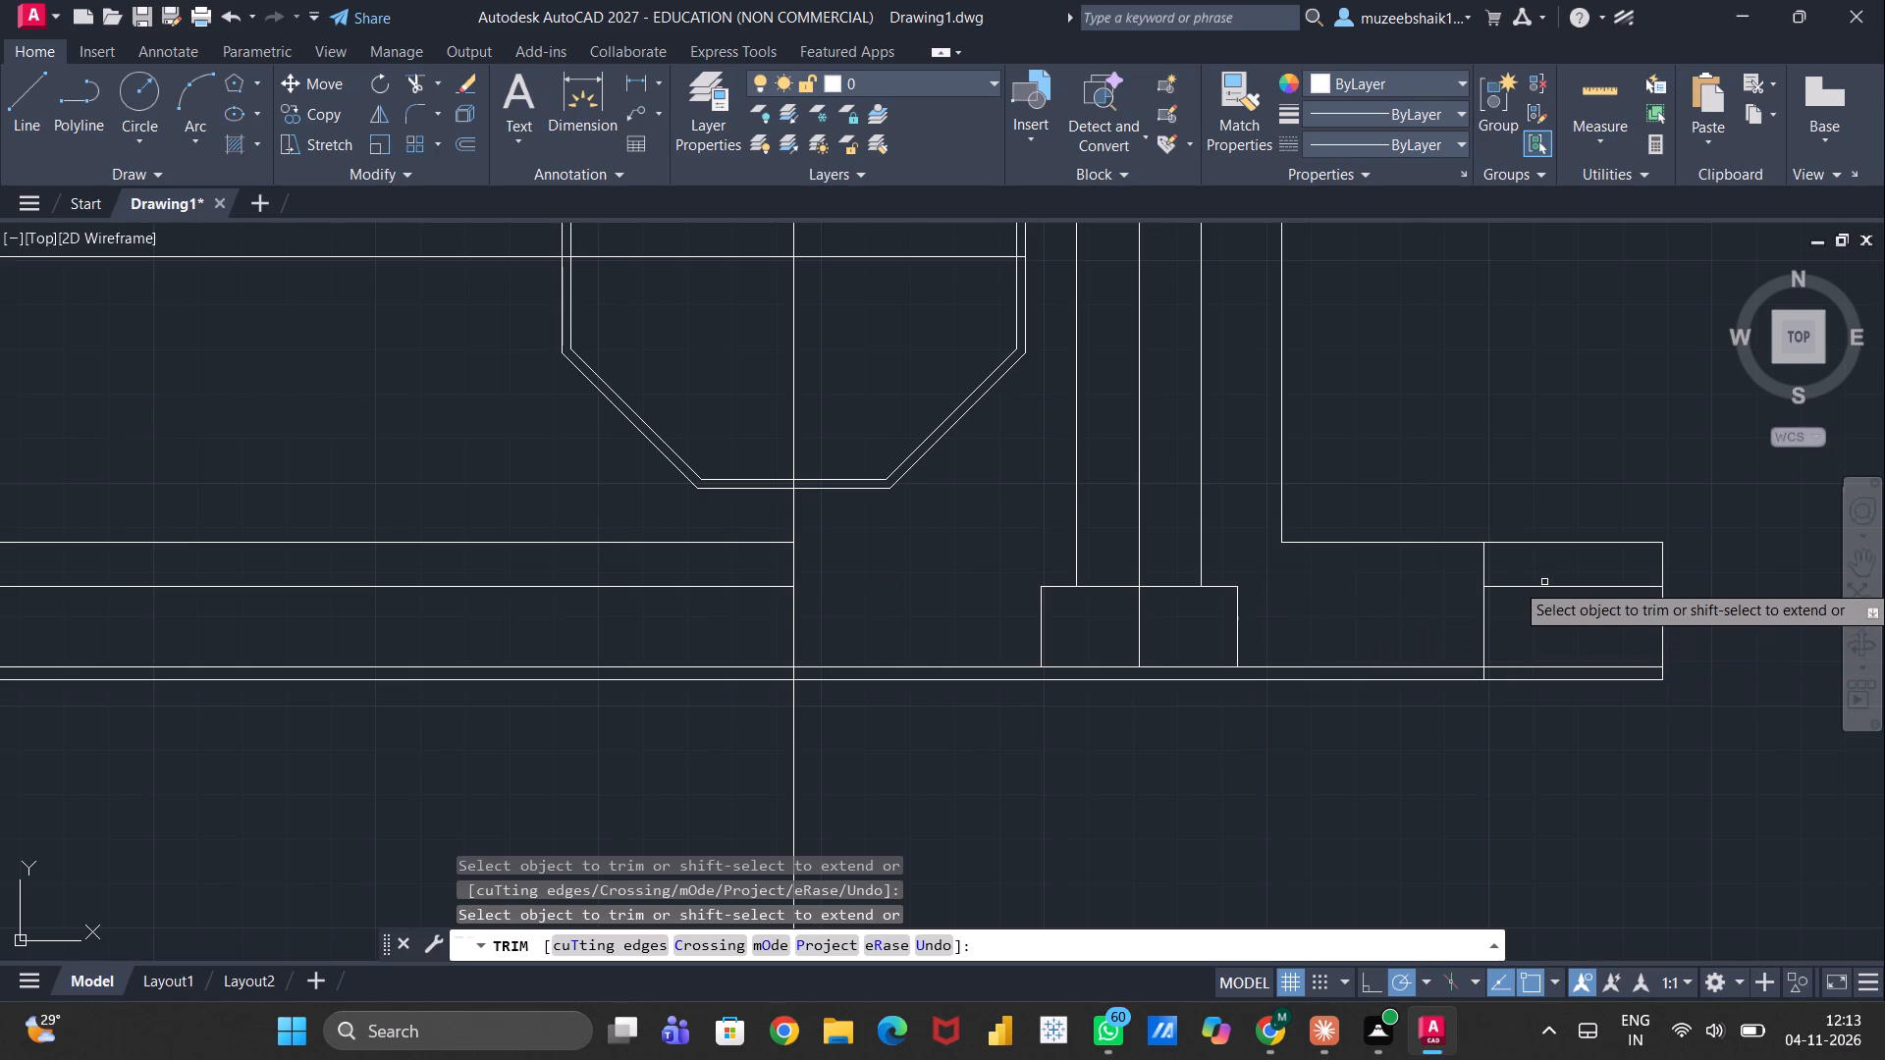
drag(1544, 582, 1559, 621)
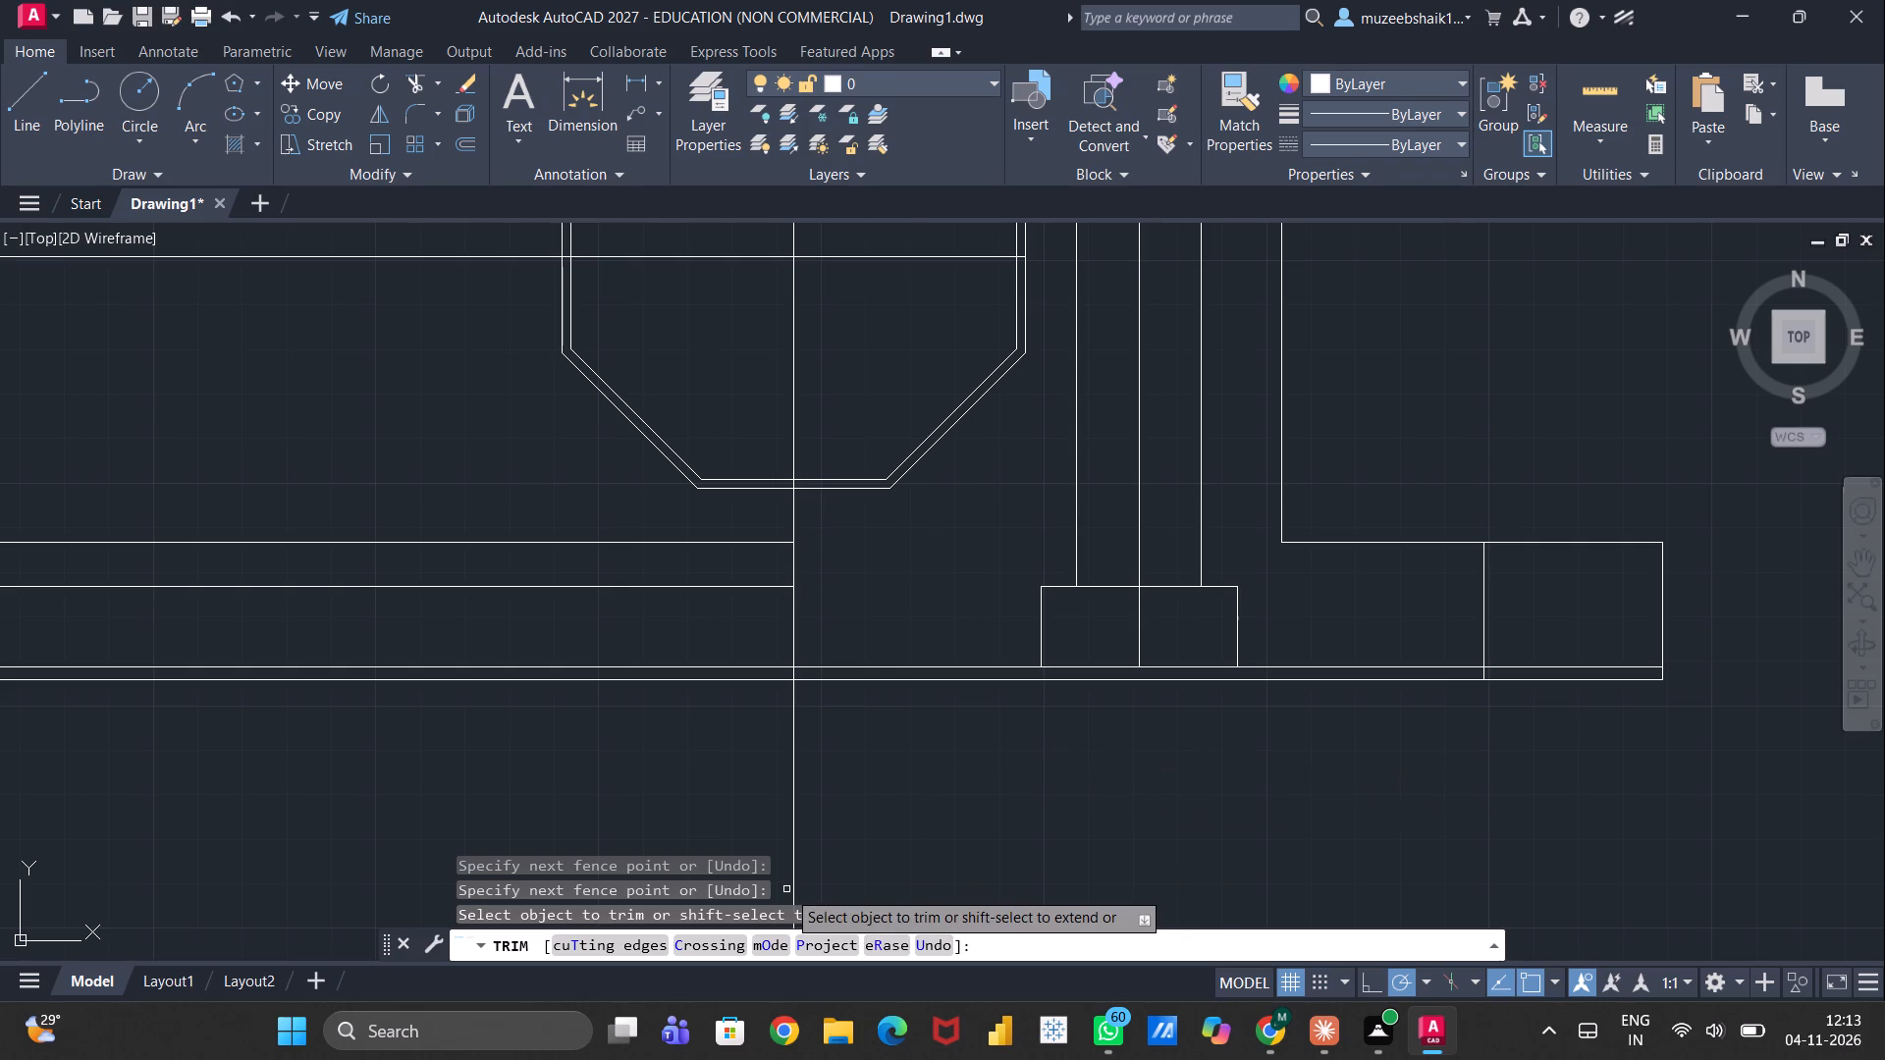
click(653, 590)
Remove the horizontal line below the octagon that runs left from its centreline at flange-top height, and end the Trim command.
scroll(653, 590, down, 2)
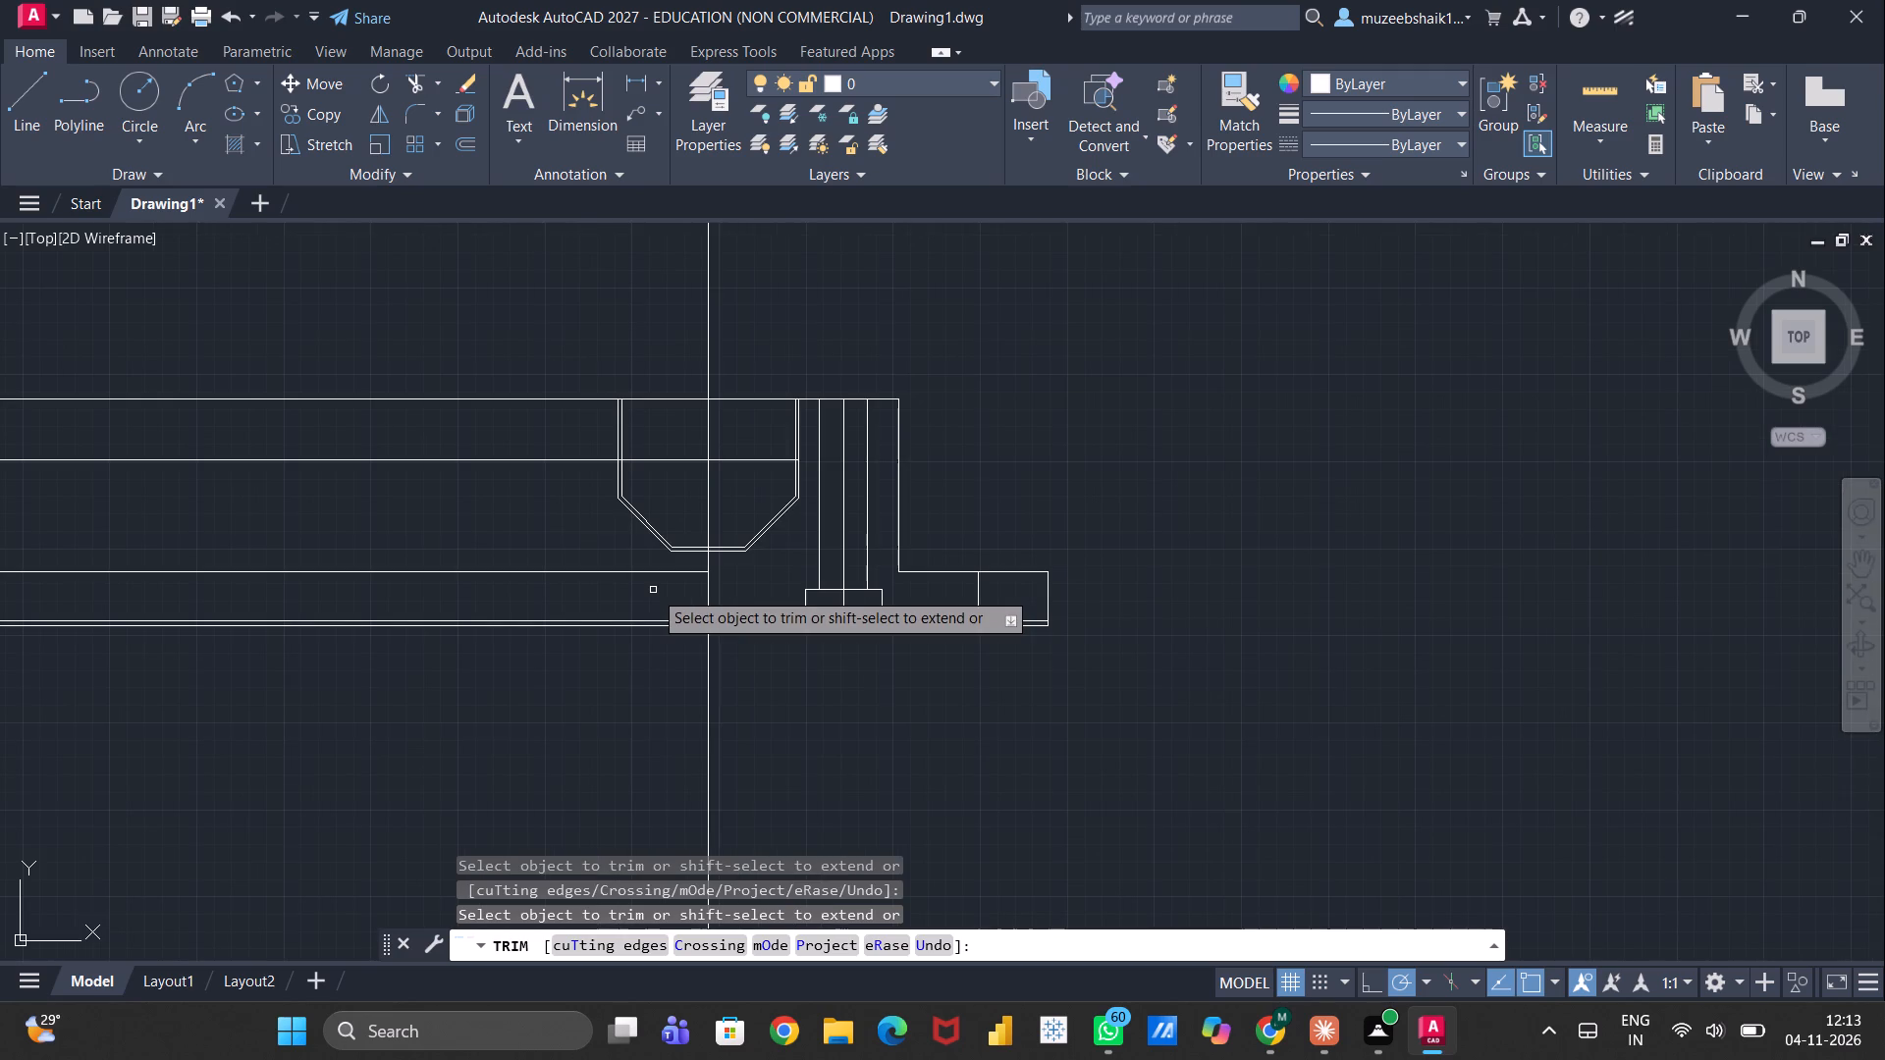
scroll(653, 590, down, 2)
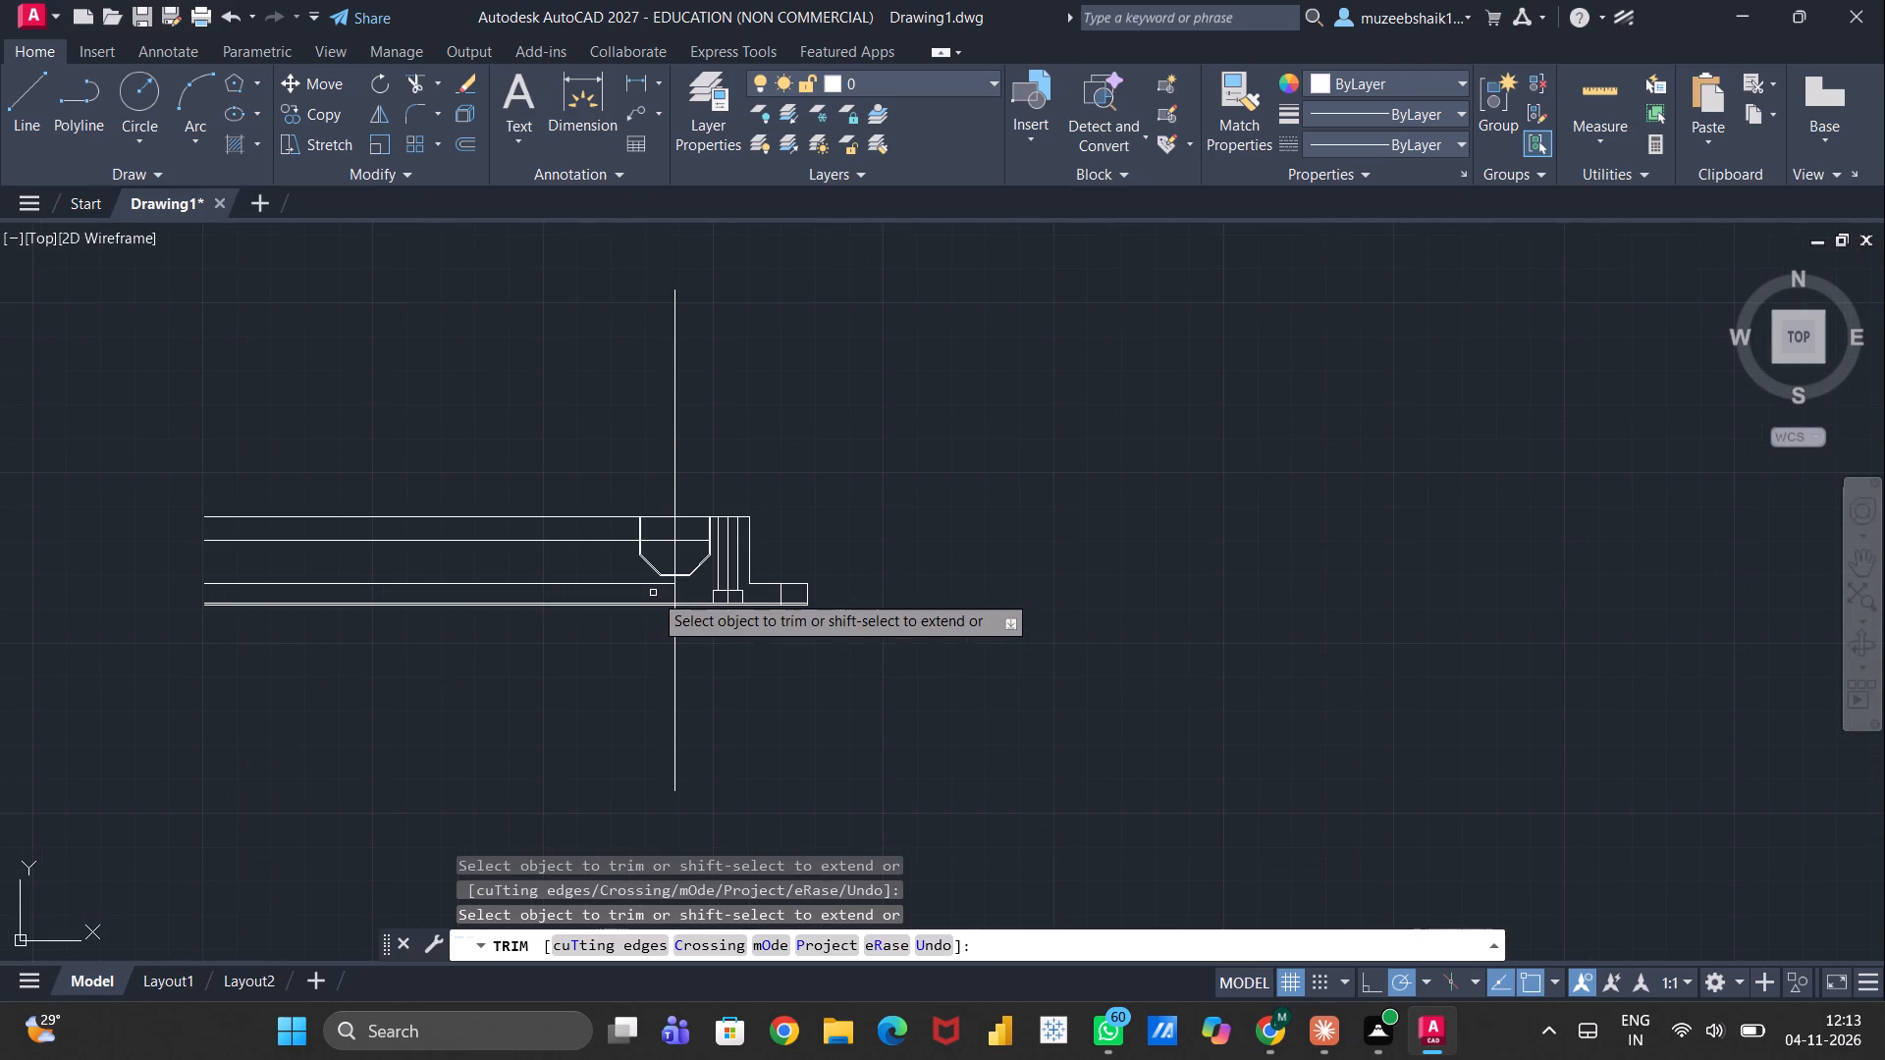
scroll(652, 593, up, 4)
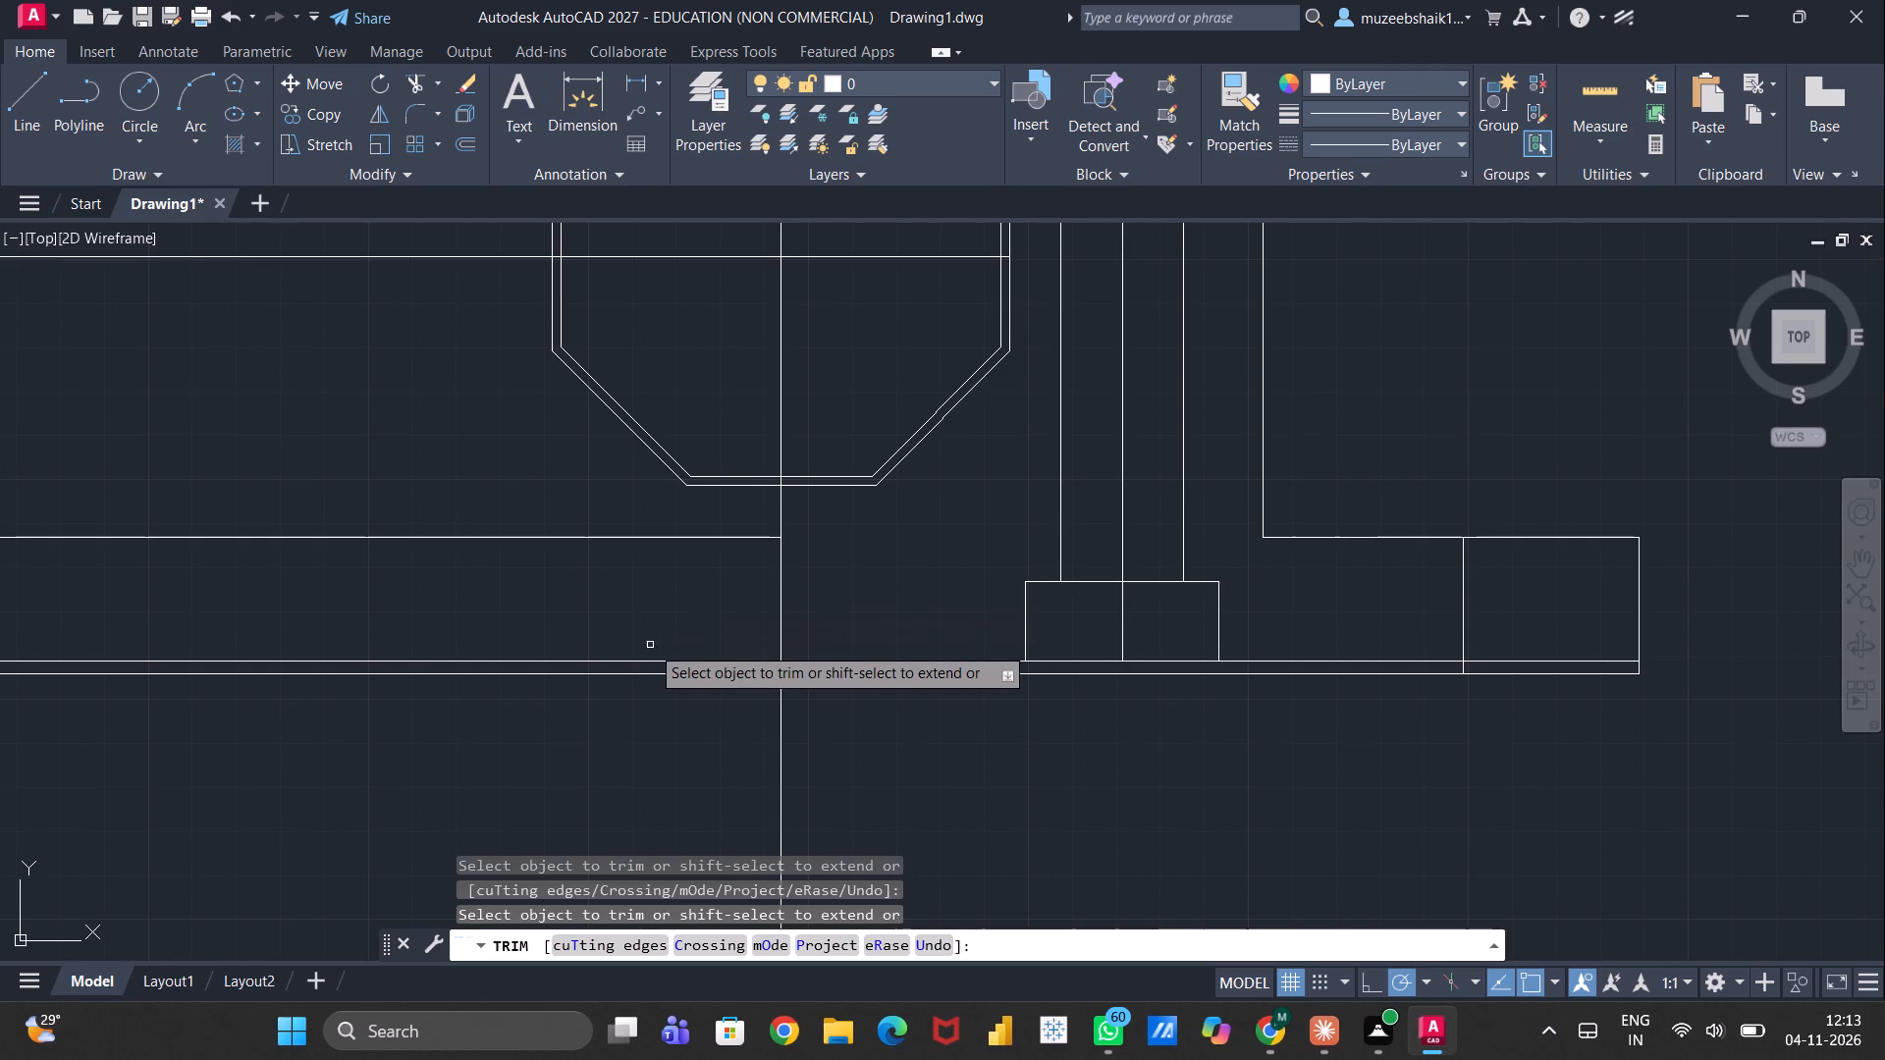
click(660, 535)
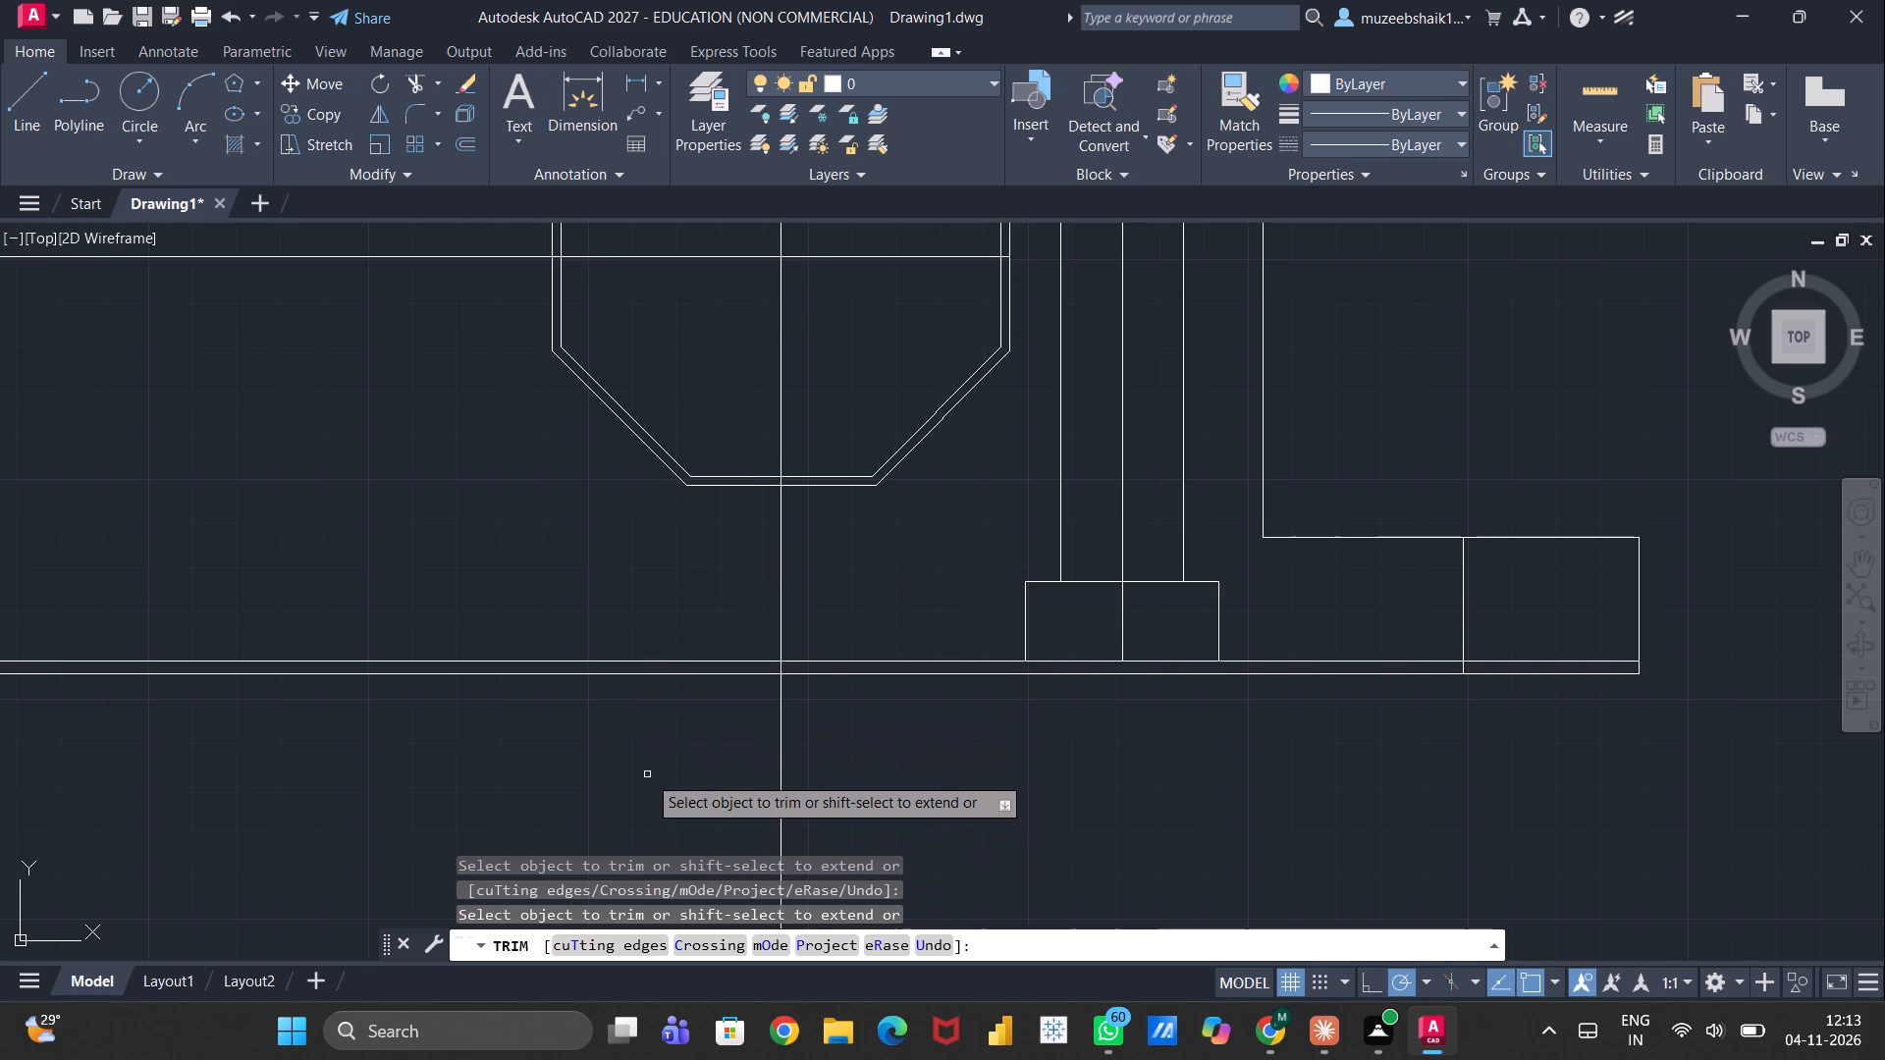
scroll(647, 774, down, 4)
scroll(638, 756, up, 2)
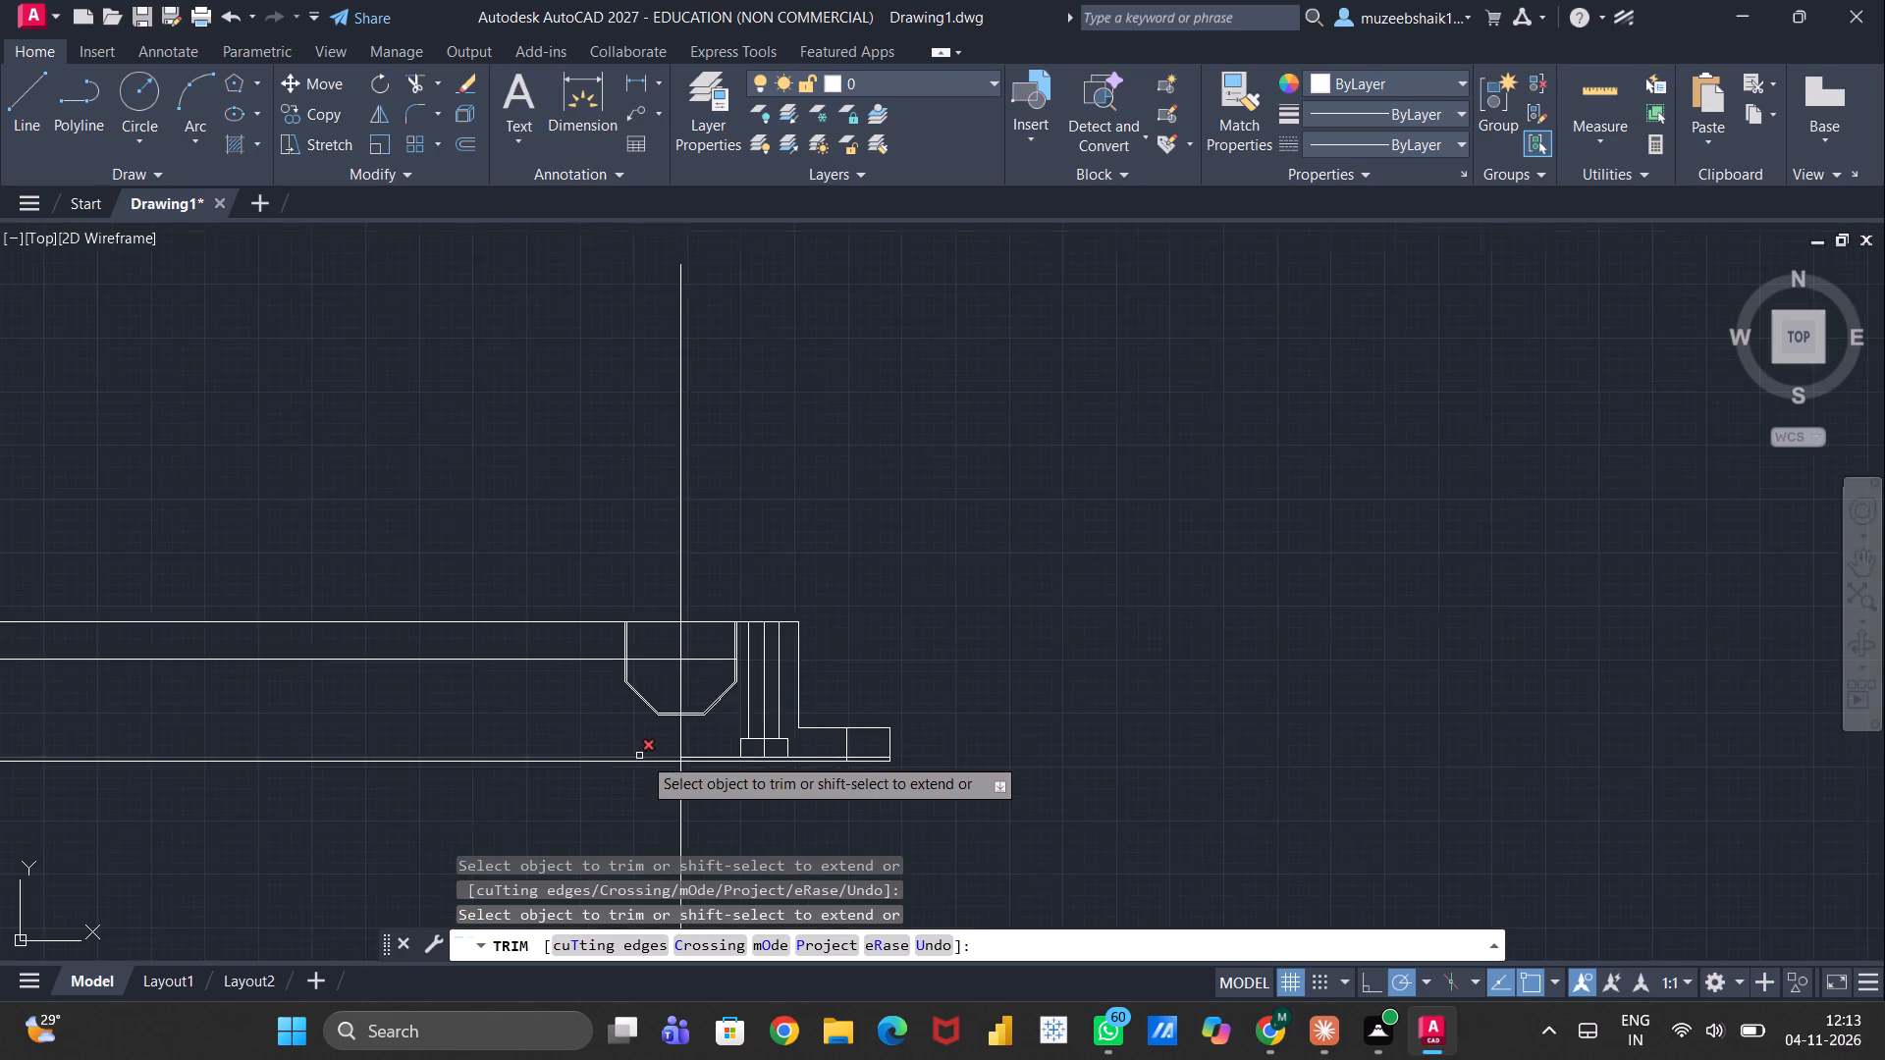
scroll(644, 757, up, 1)
key(Escape)
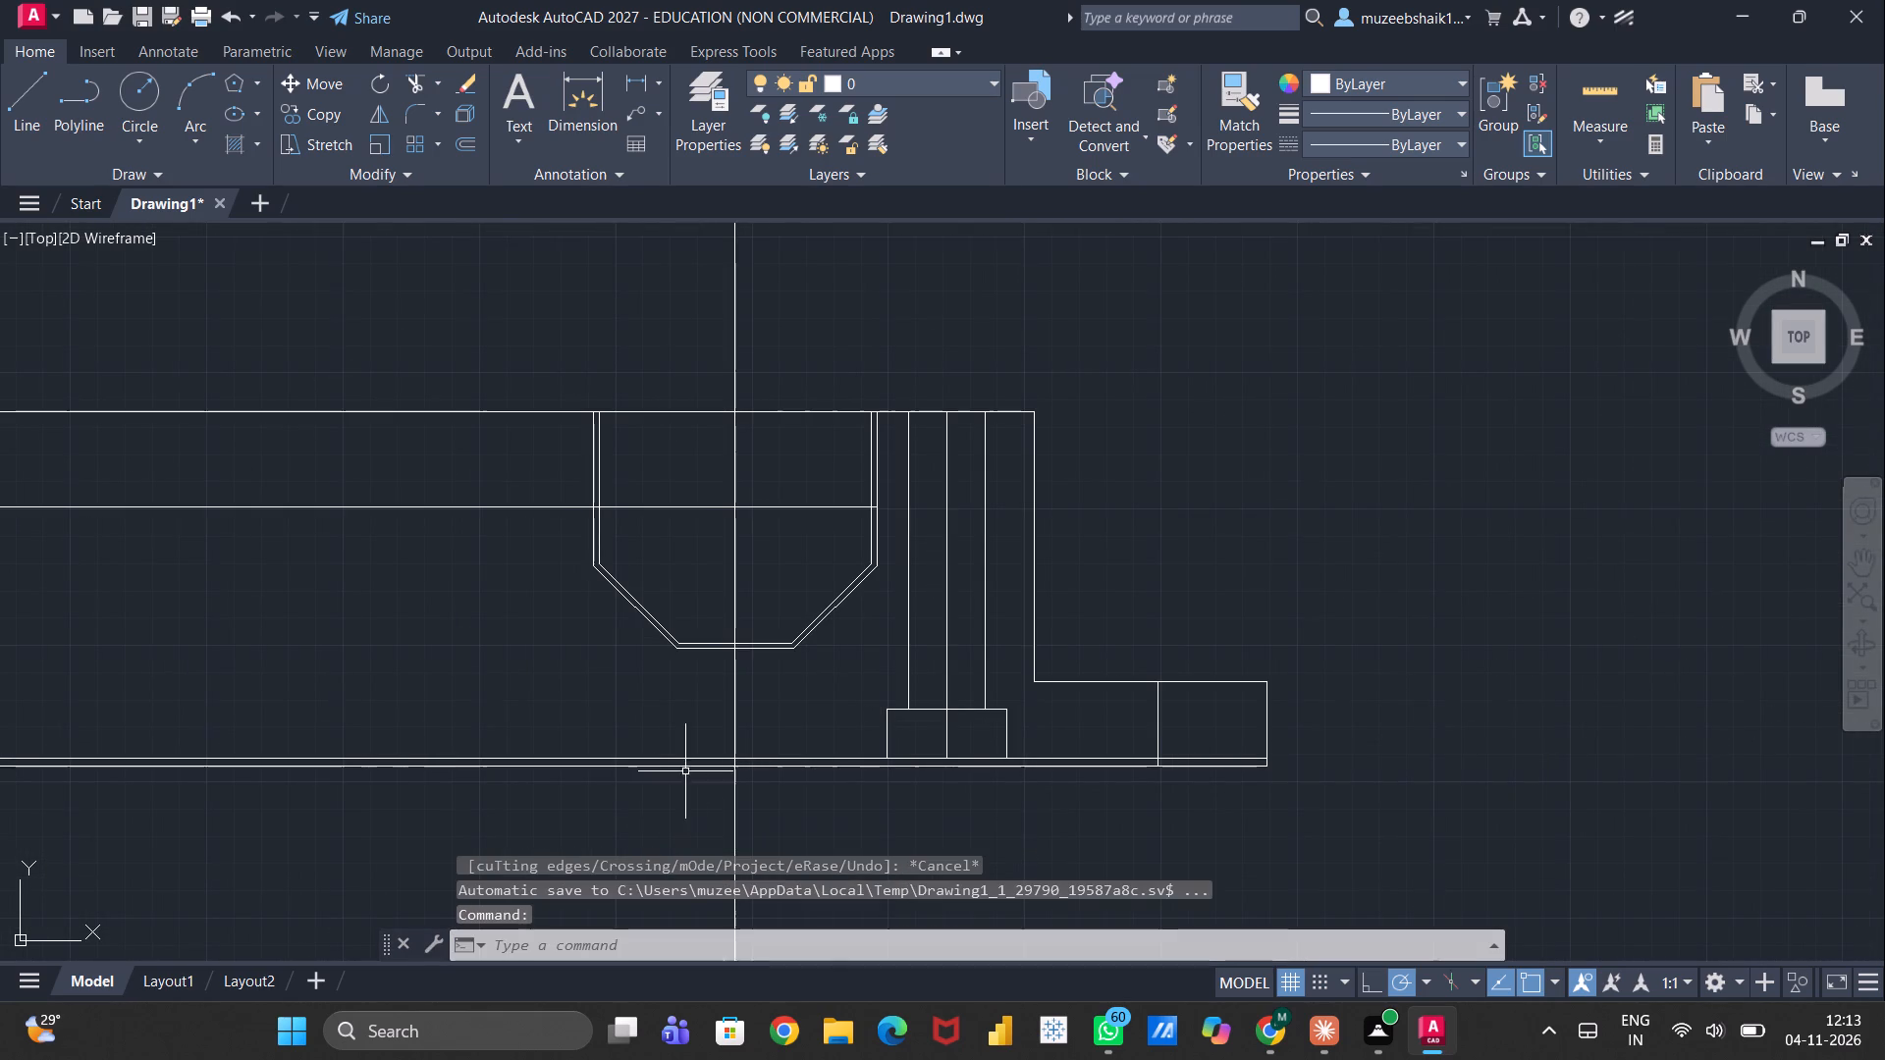
Offset the vertical line in the middle of the flange by 45/2 to both sides.
scroll(1194, 695, up, 1)
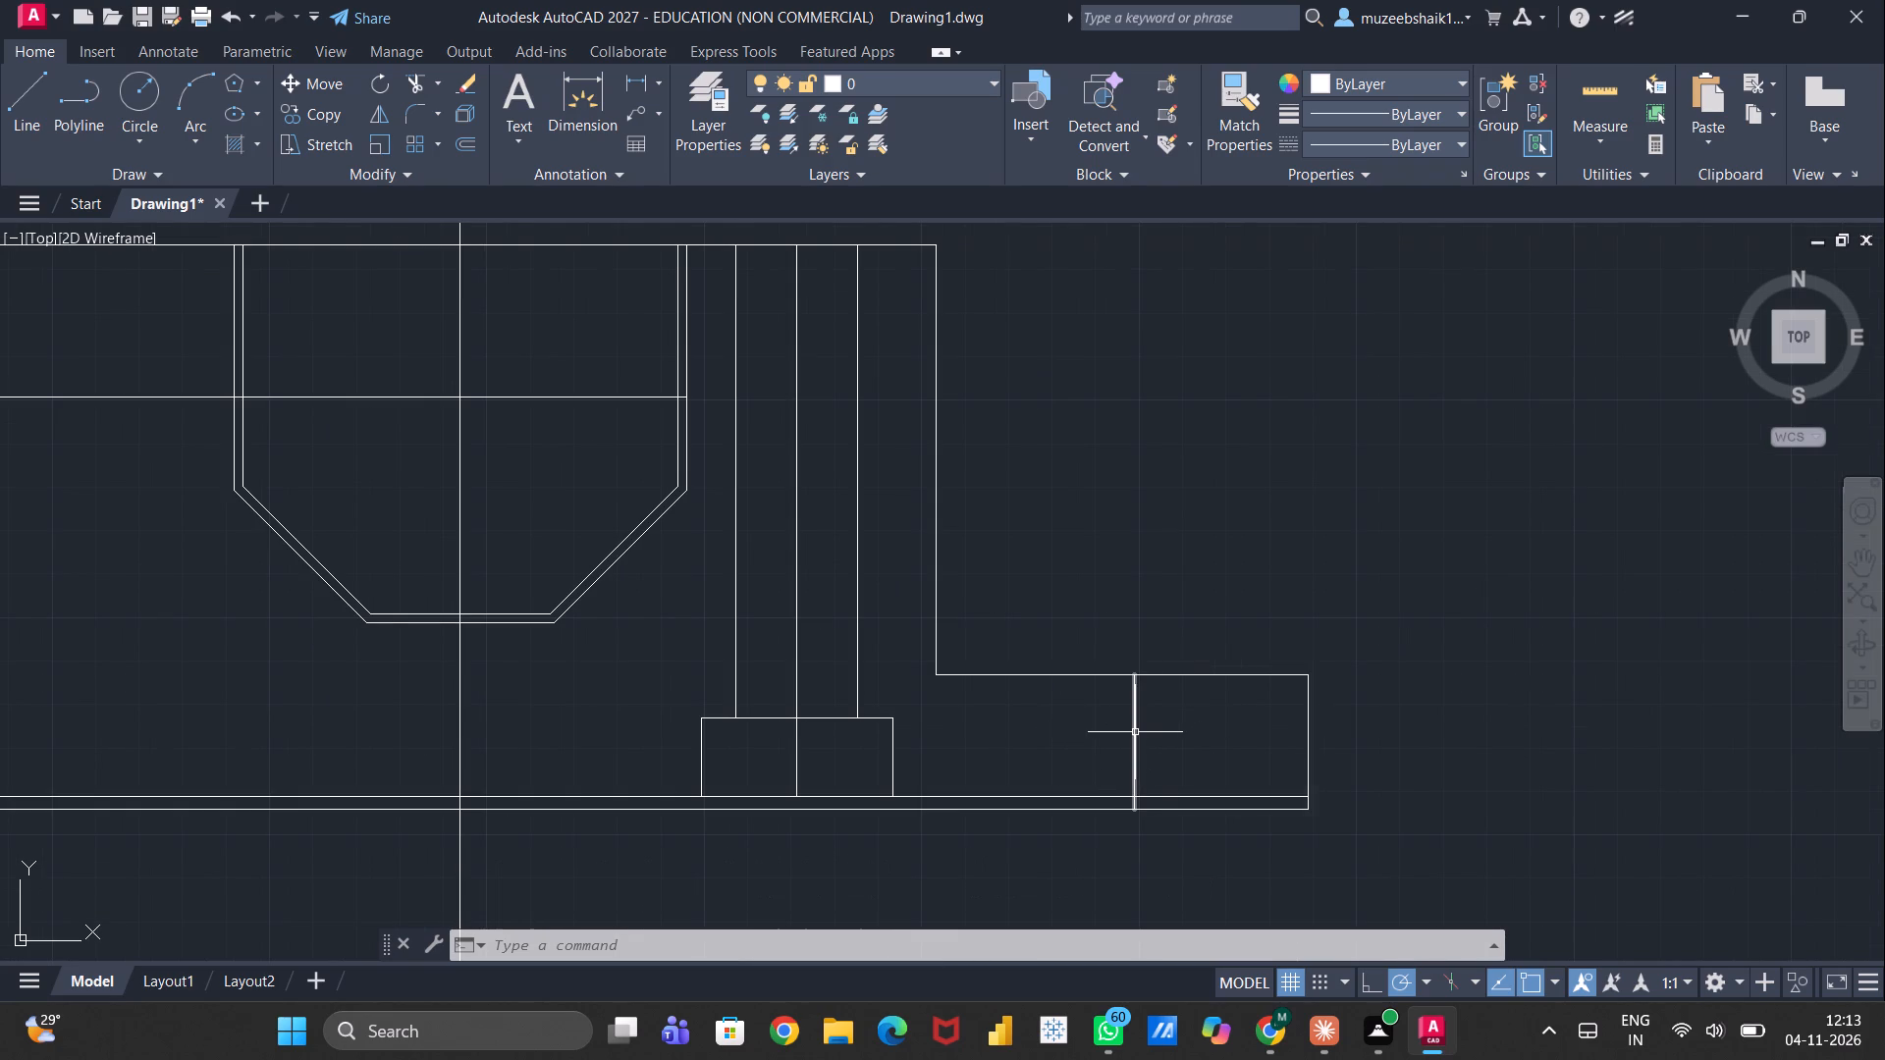
key(o)
key(Return)
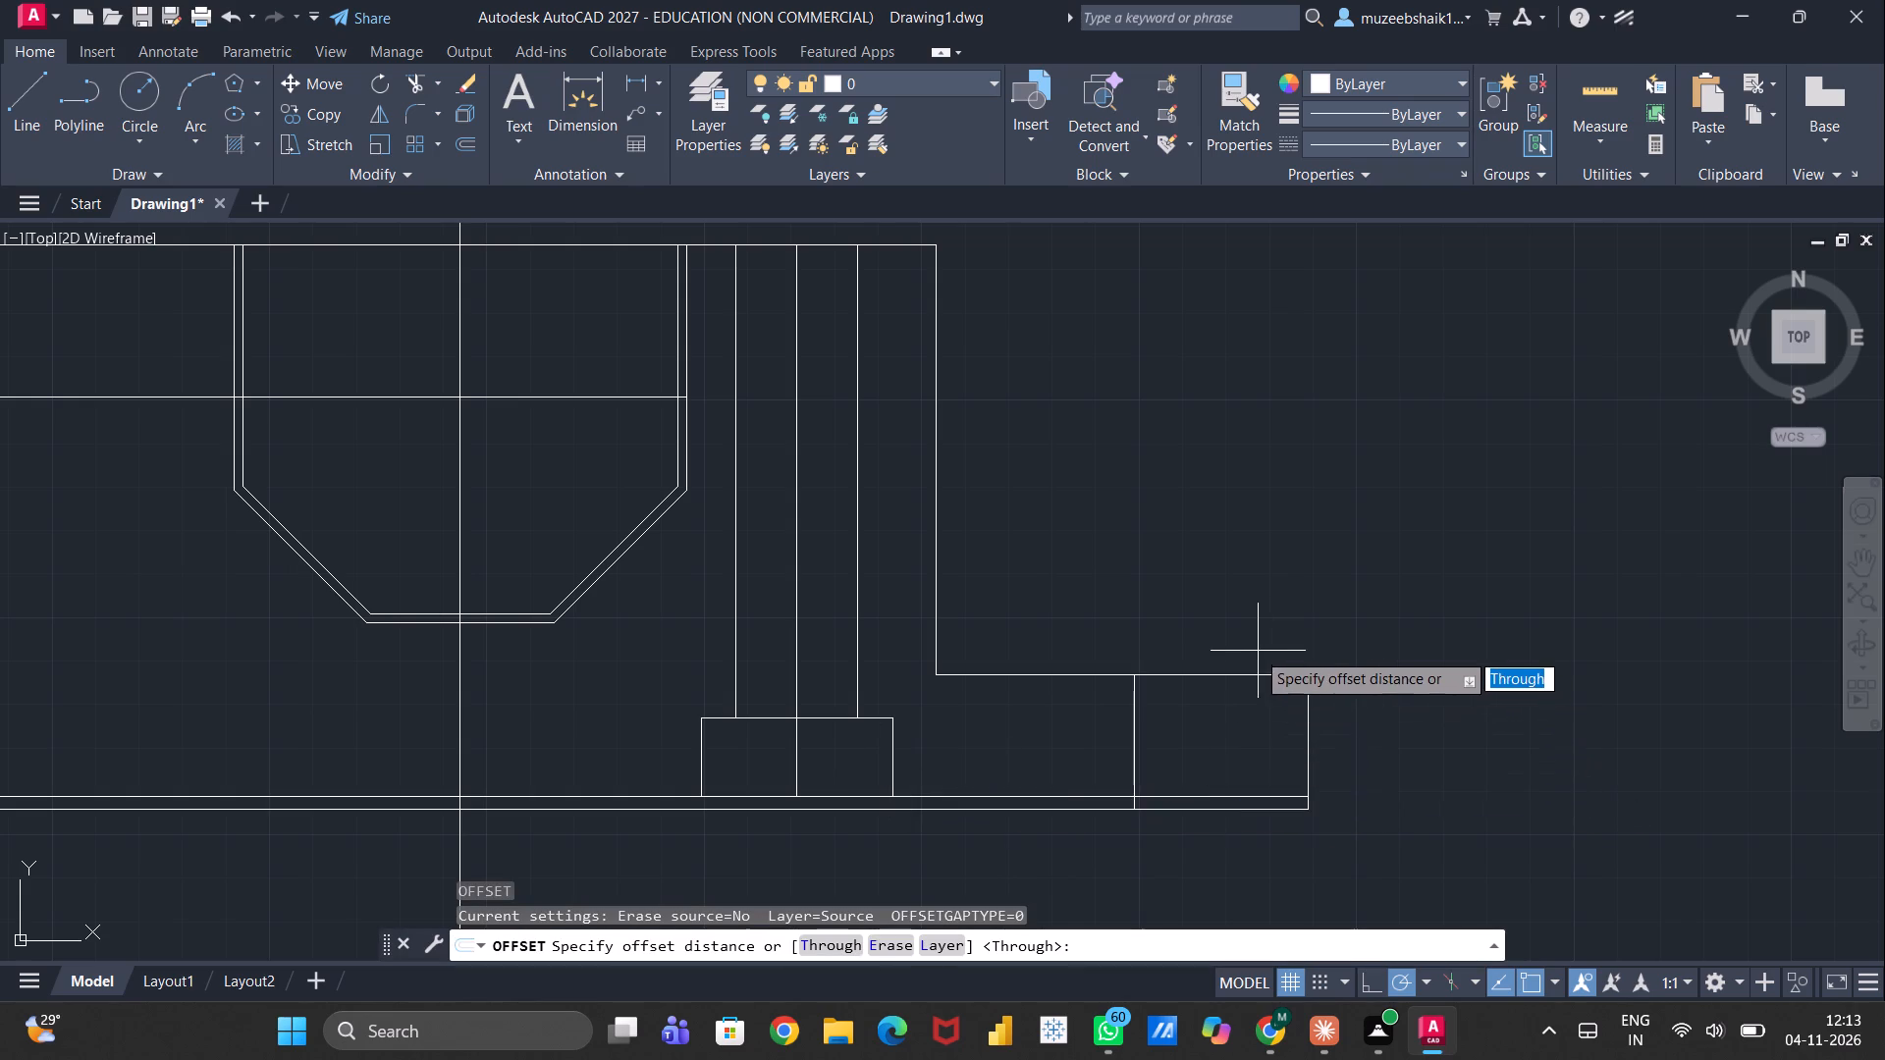
text(45)
text(/2)
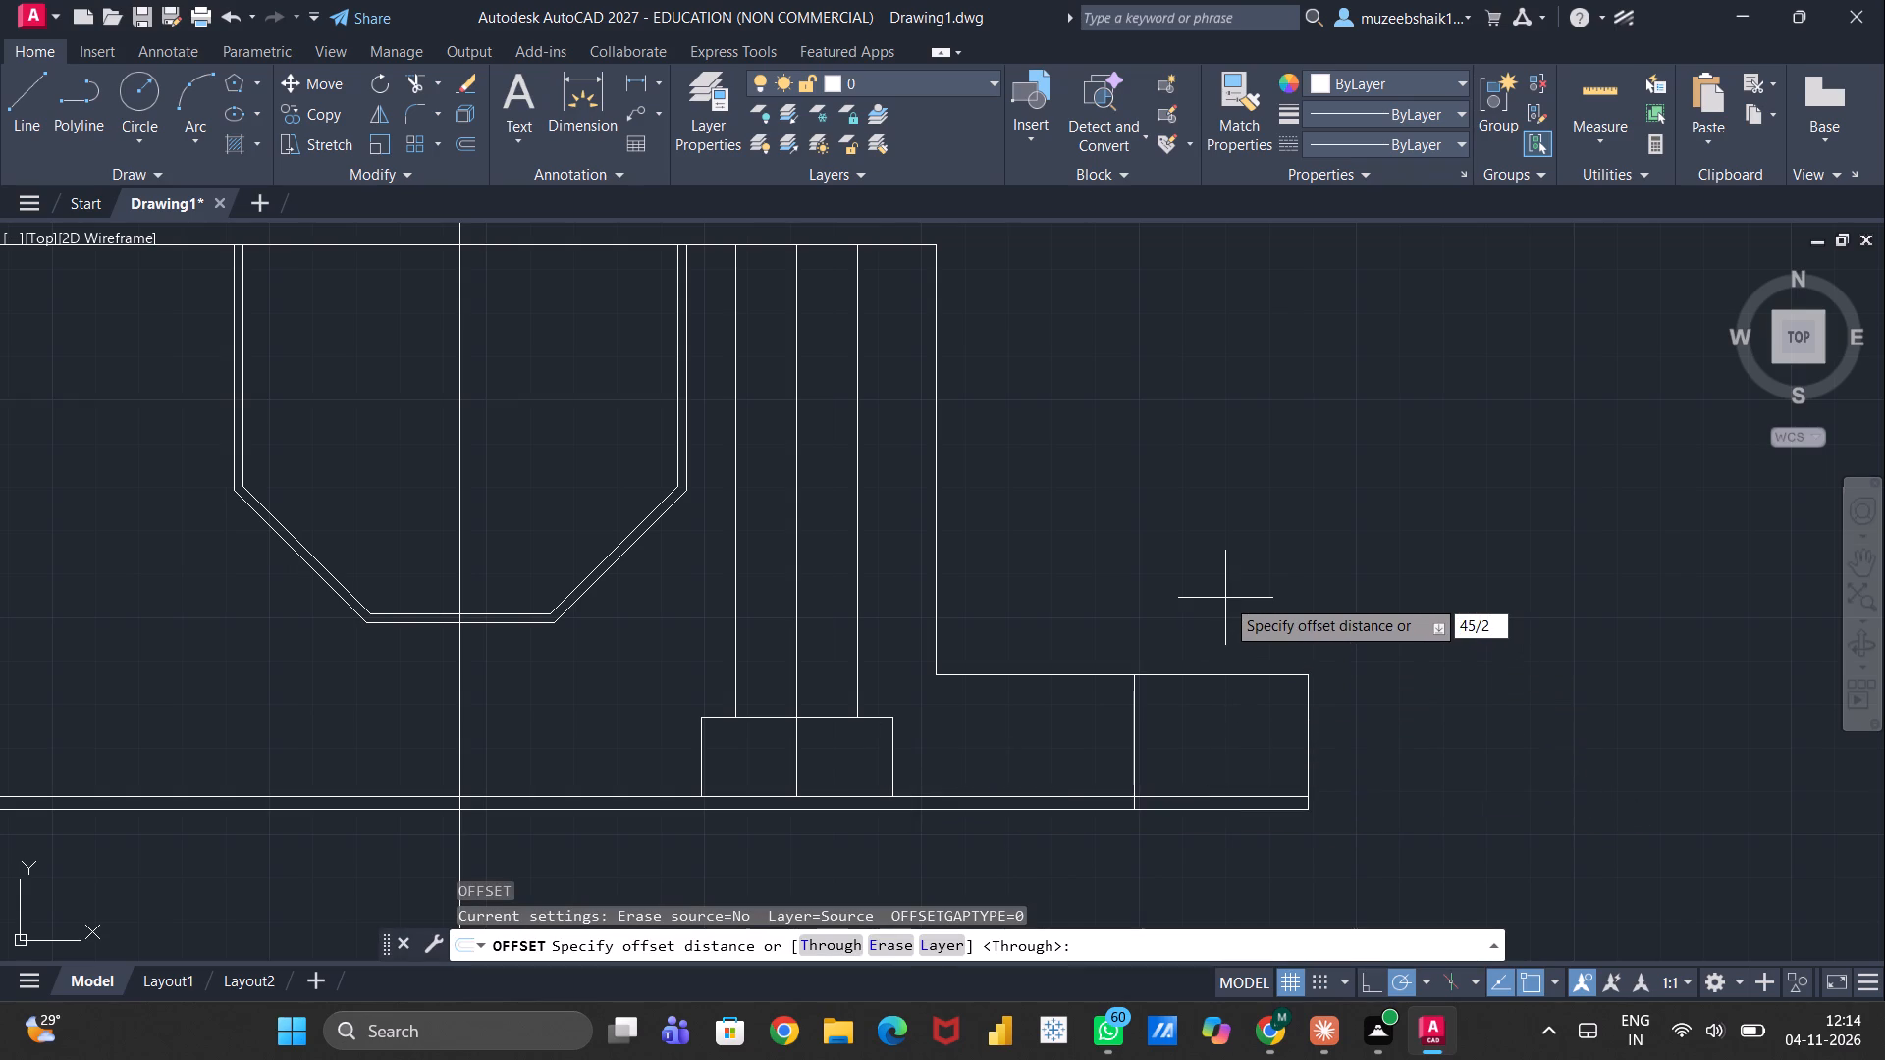
key(Return)
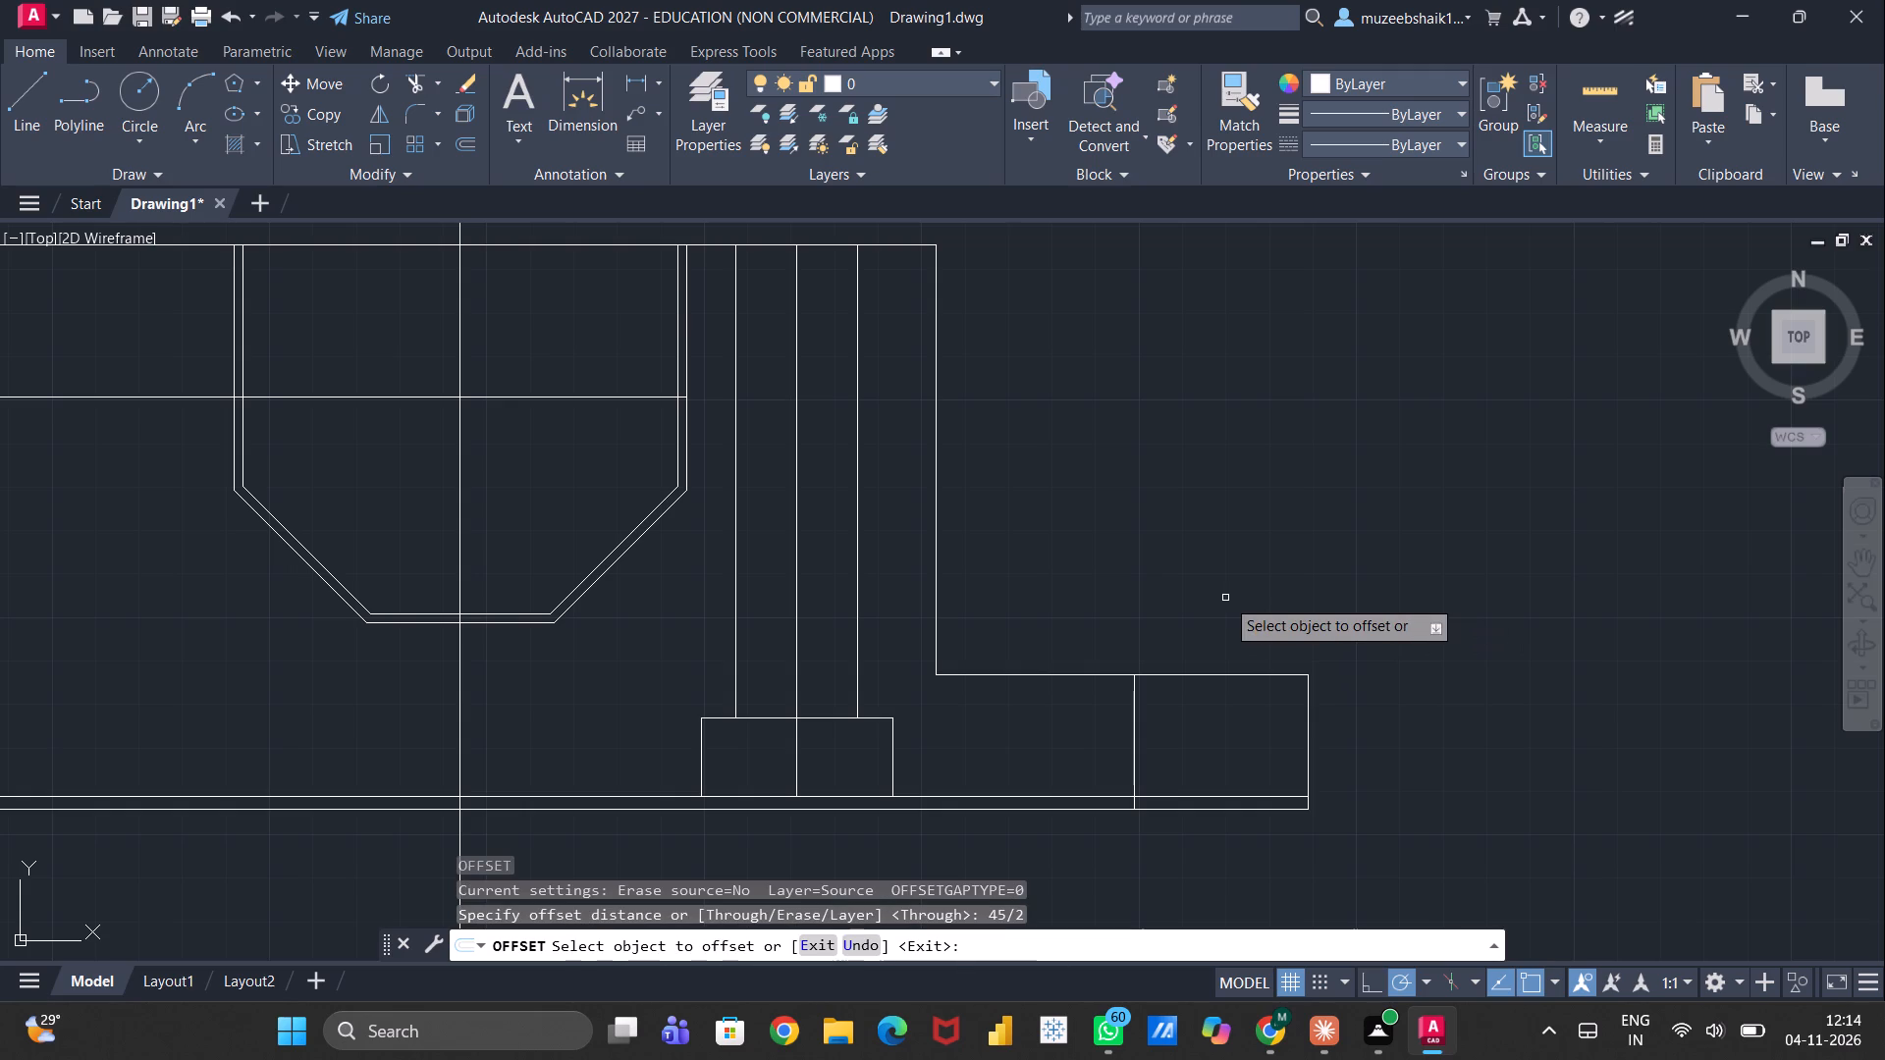
click(1137, 765)
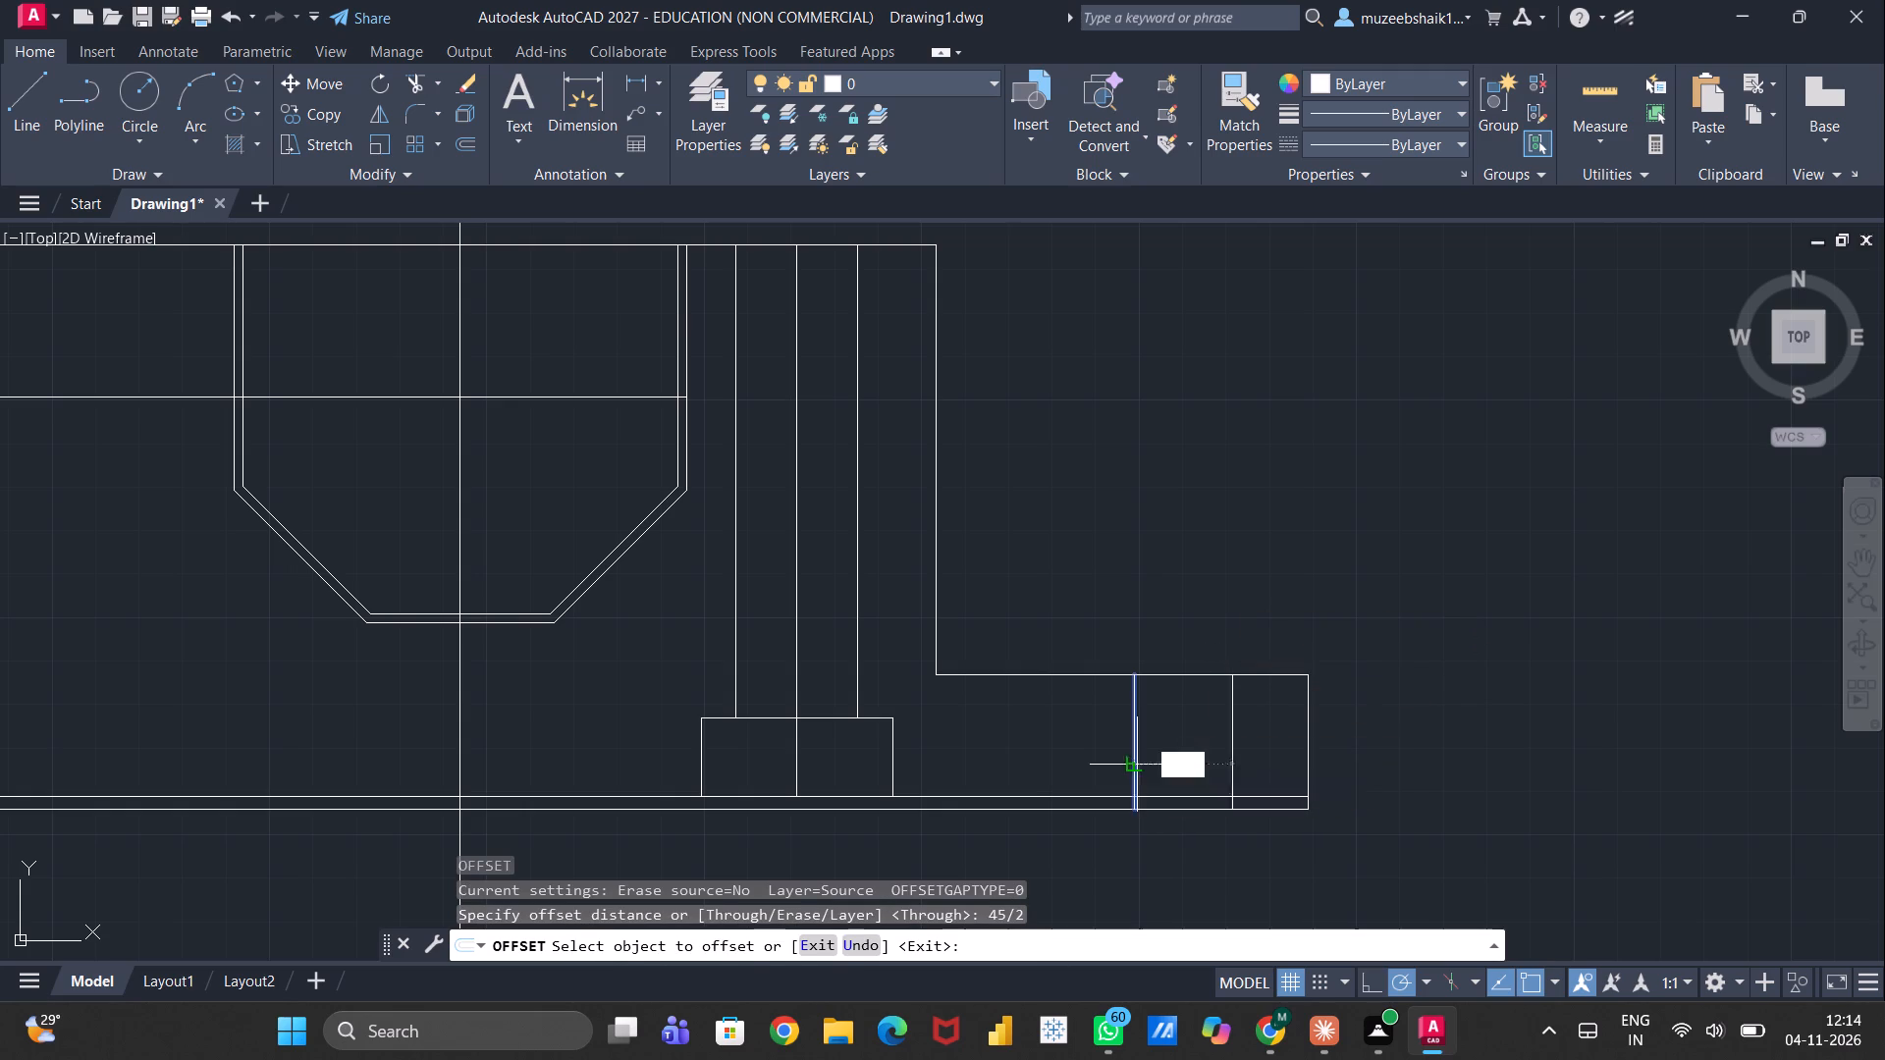
click(1088, 763)
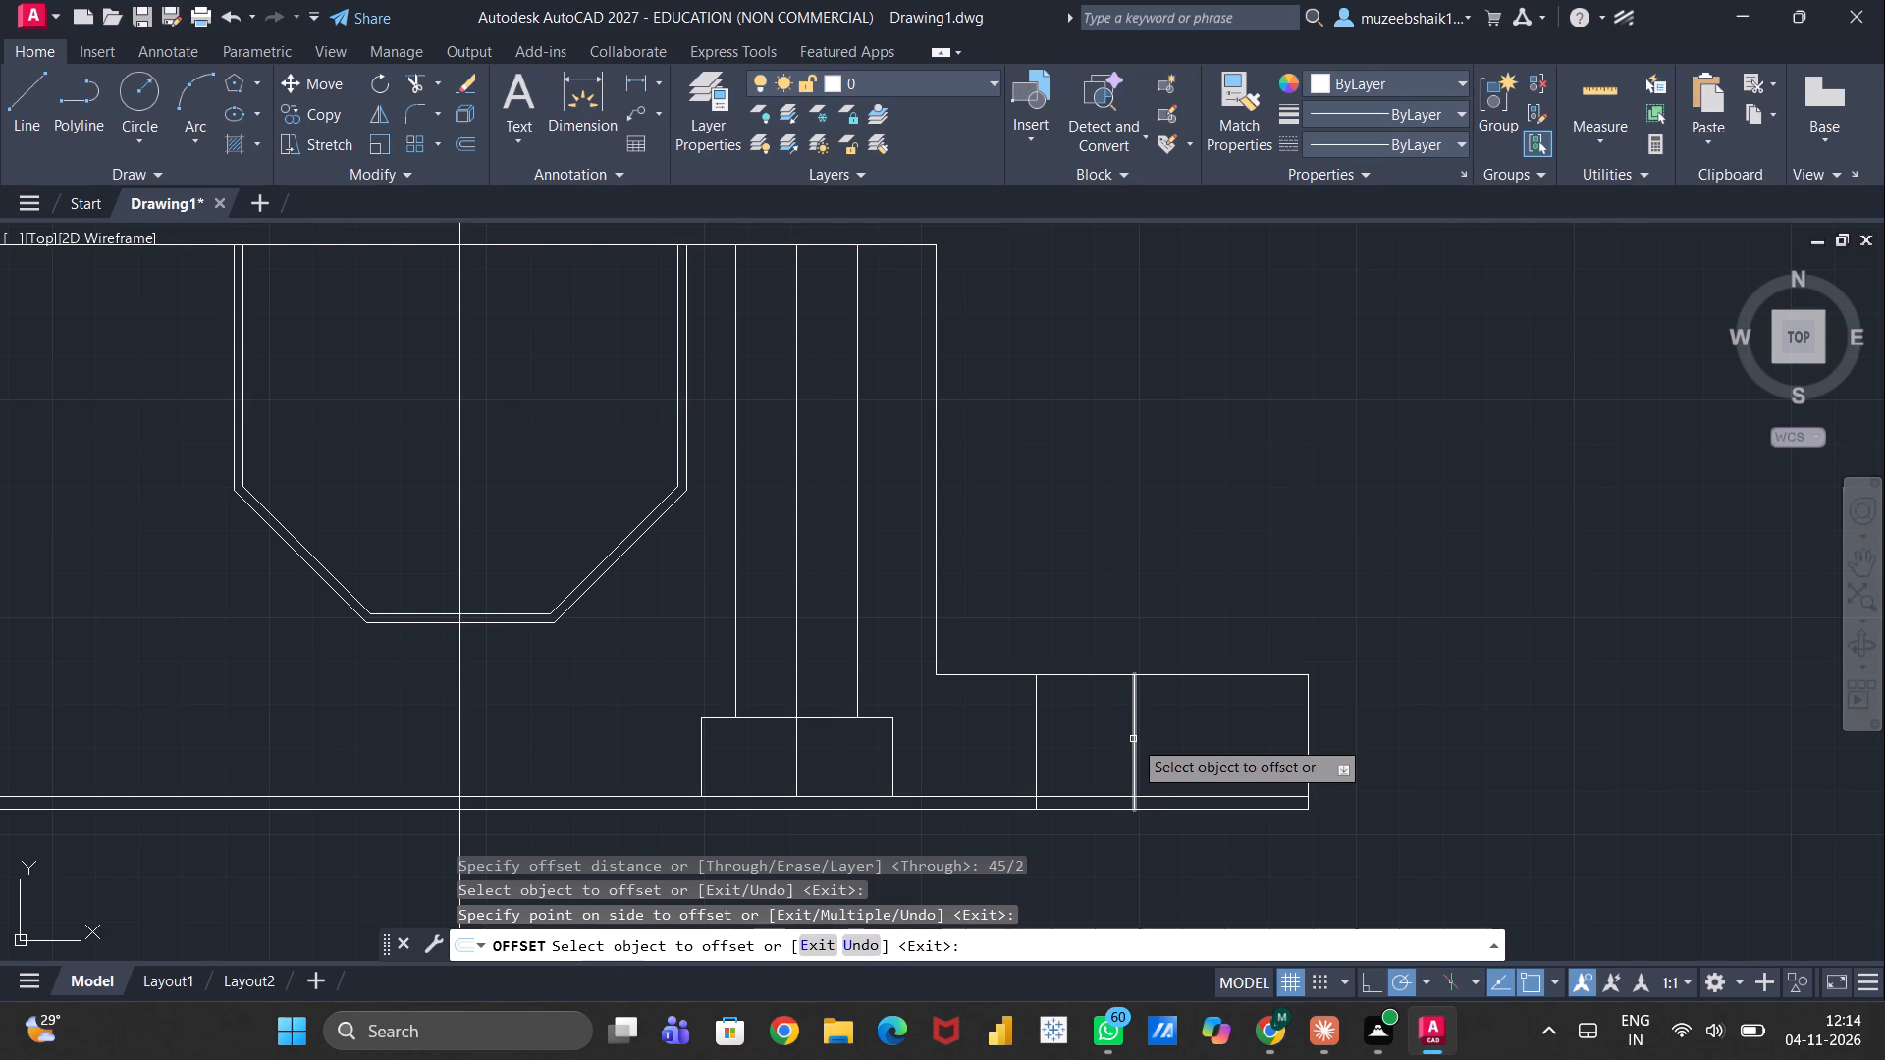
double_click(1133, 739)
click(1201, 728)
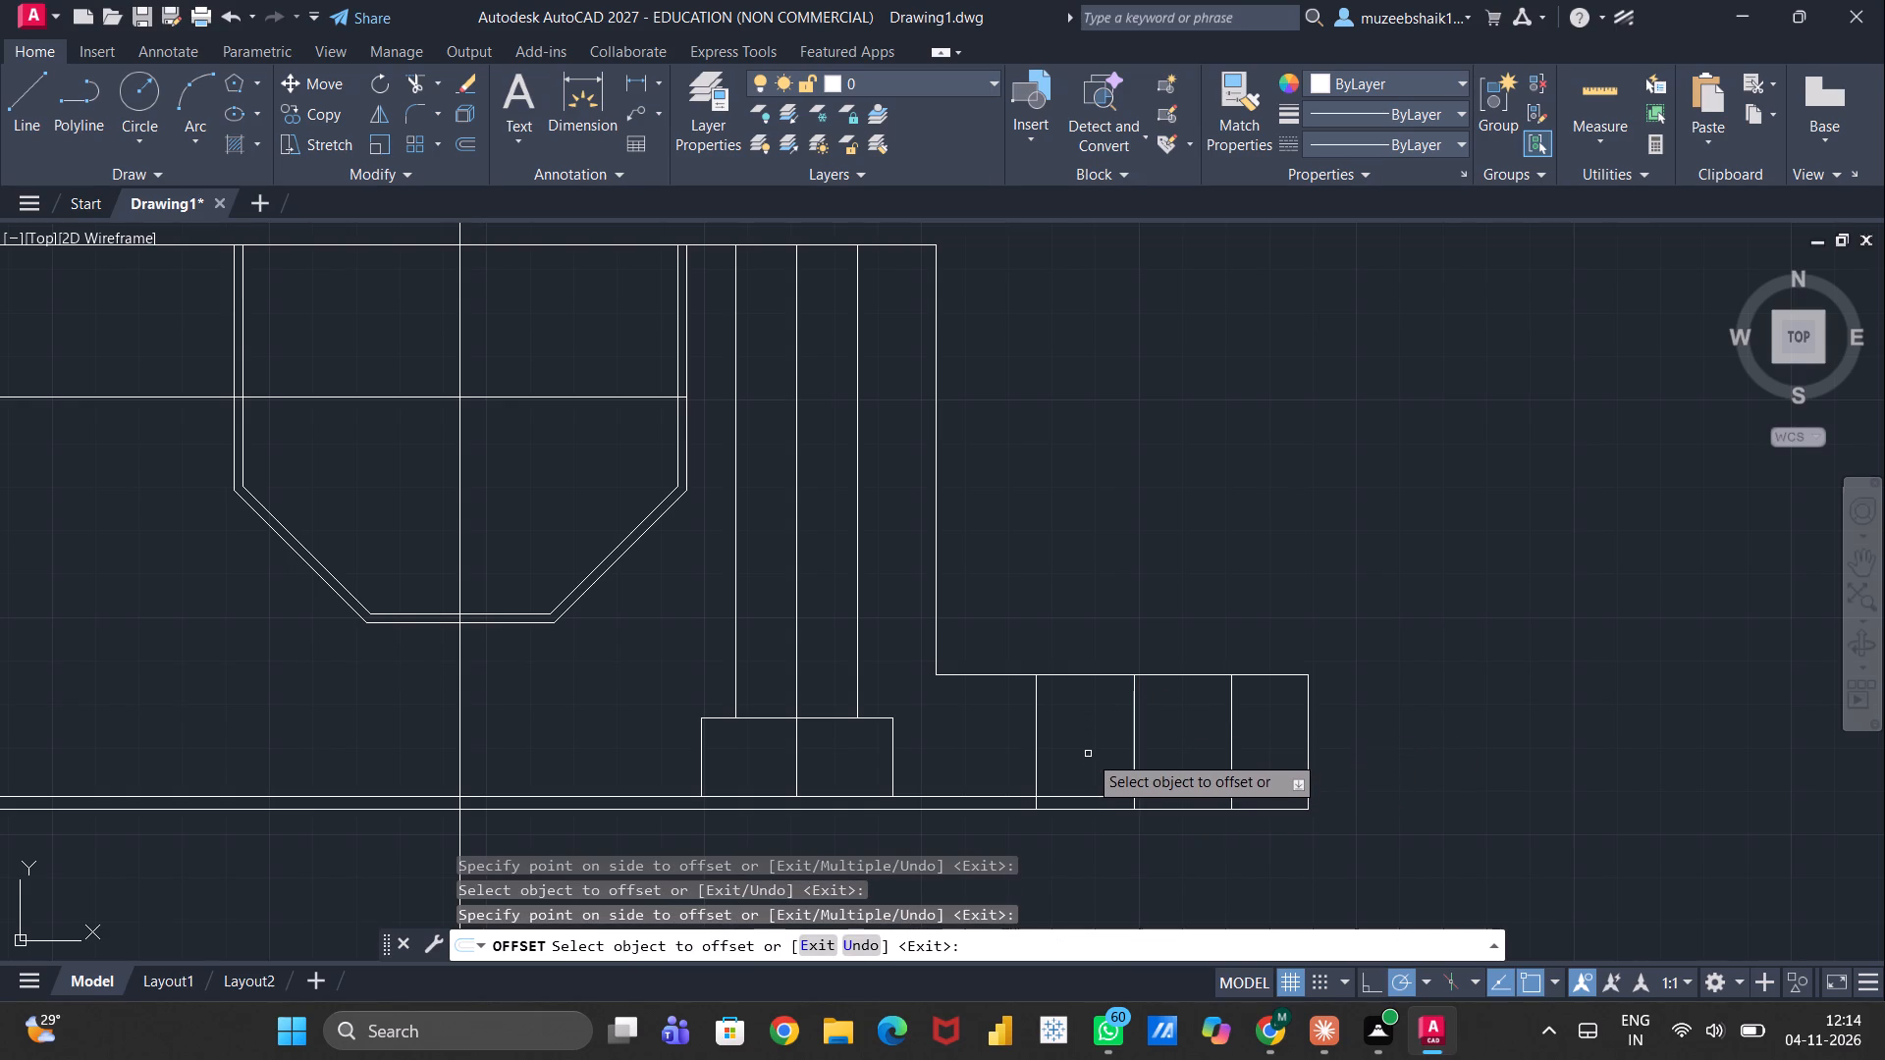
key(t)
key(r)
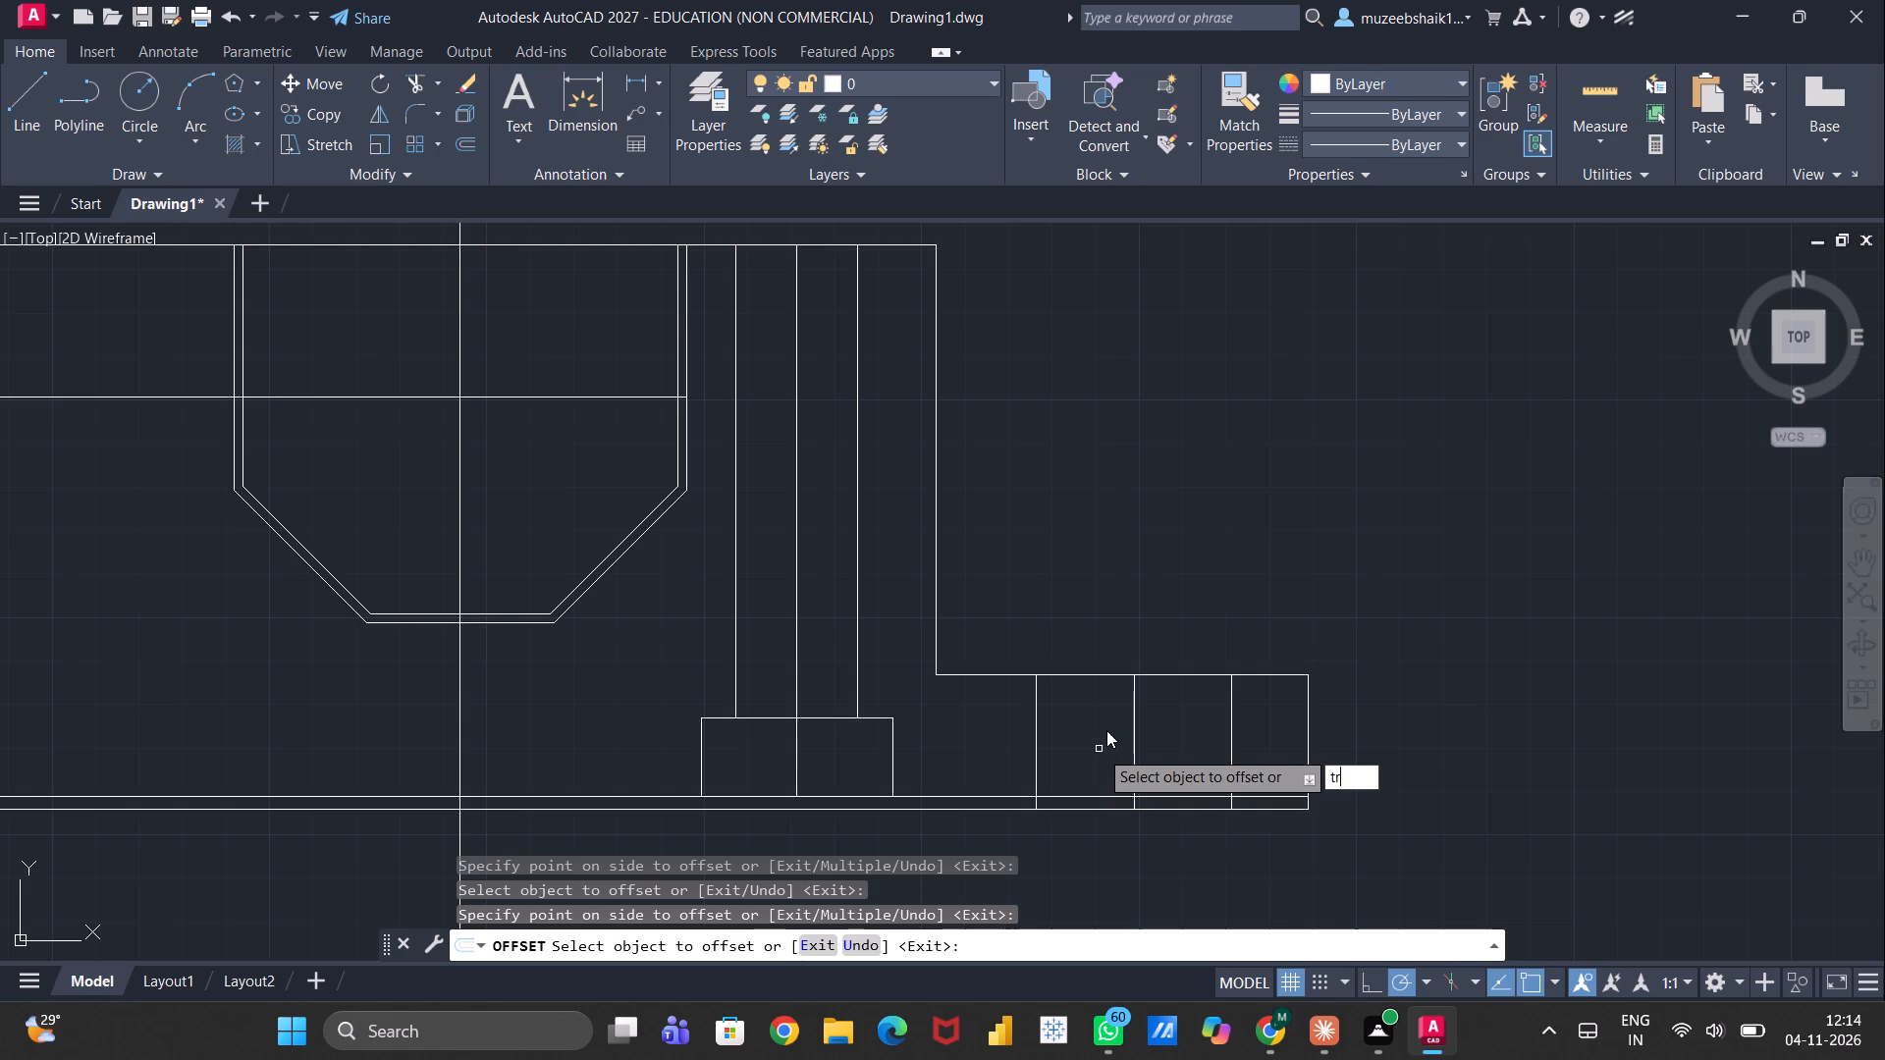
key(Escape)
Trim the lower ends of the two 45/2-offset flange lines between the base line and the horizontal line just above it.
text(tr)
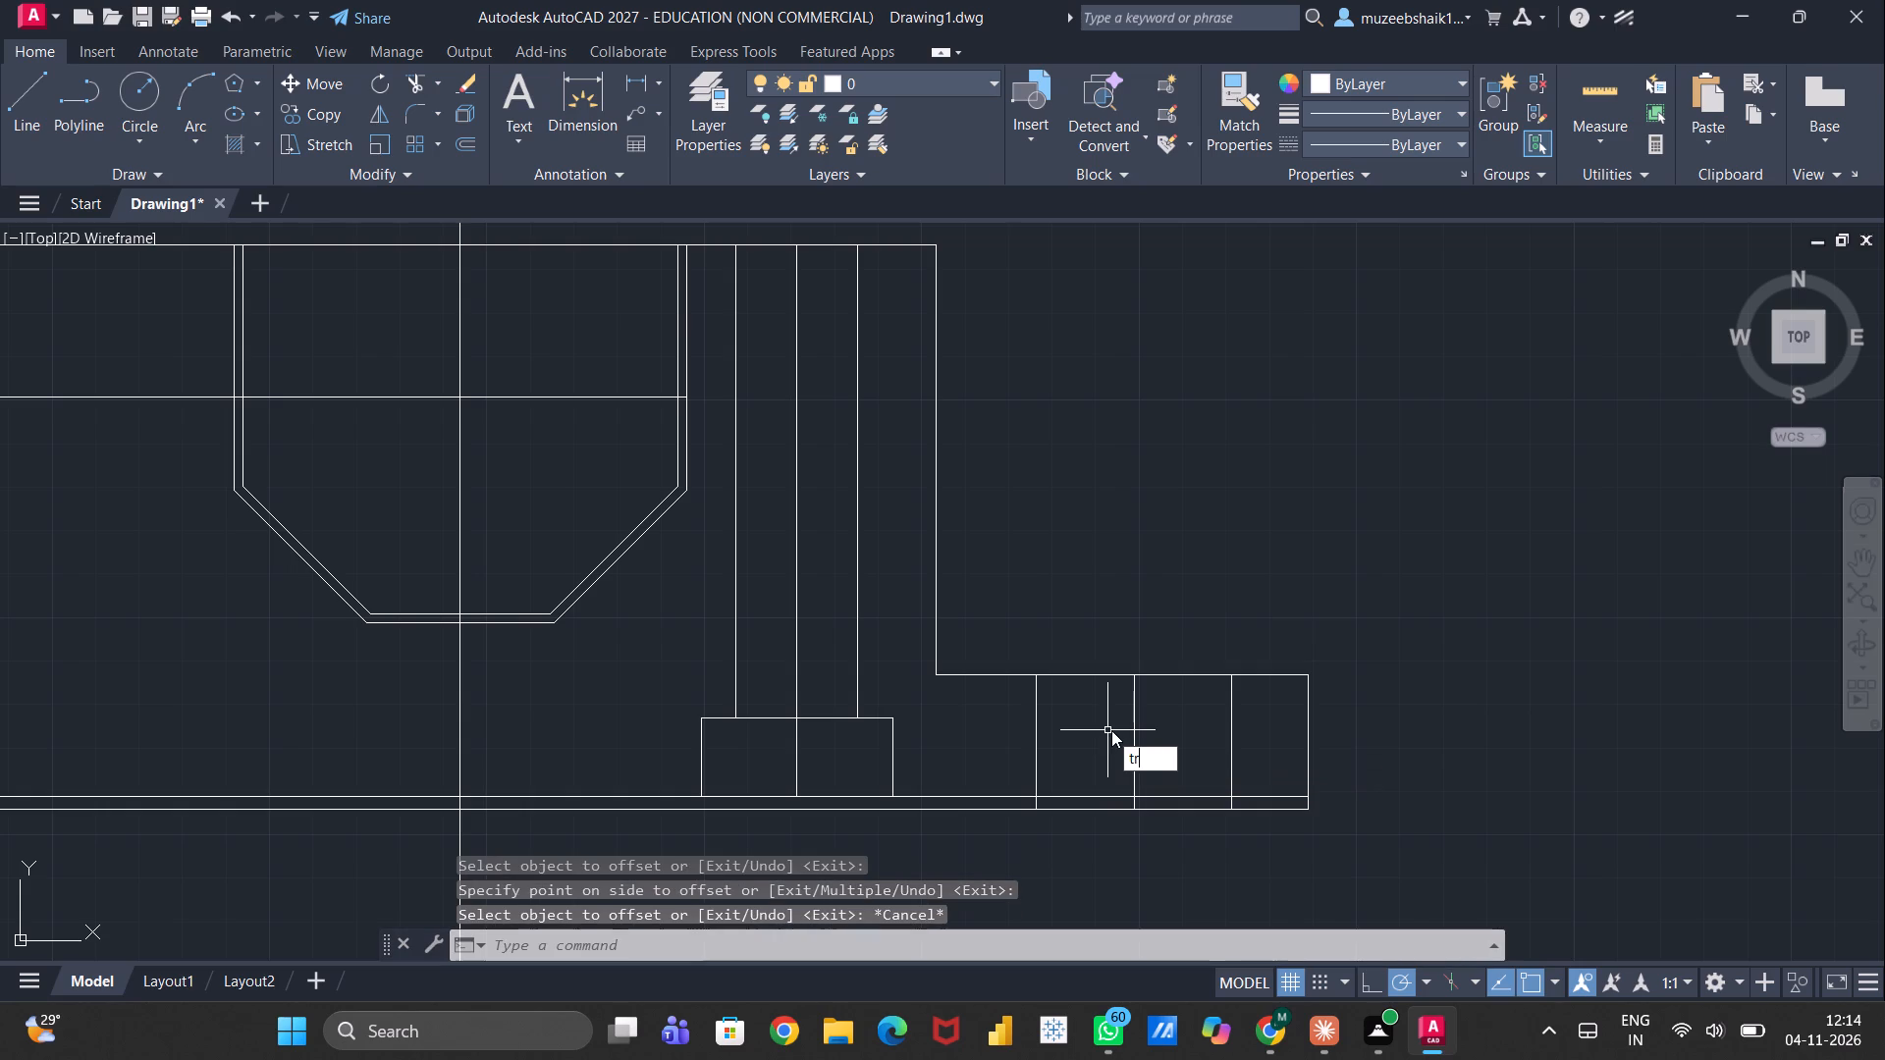
key(Return)
scroll(1028, 807, up, 3)
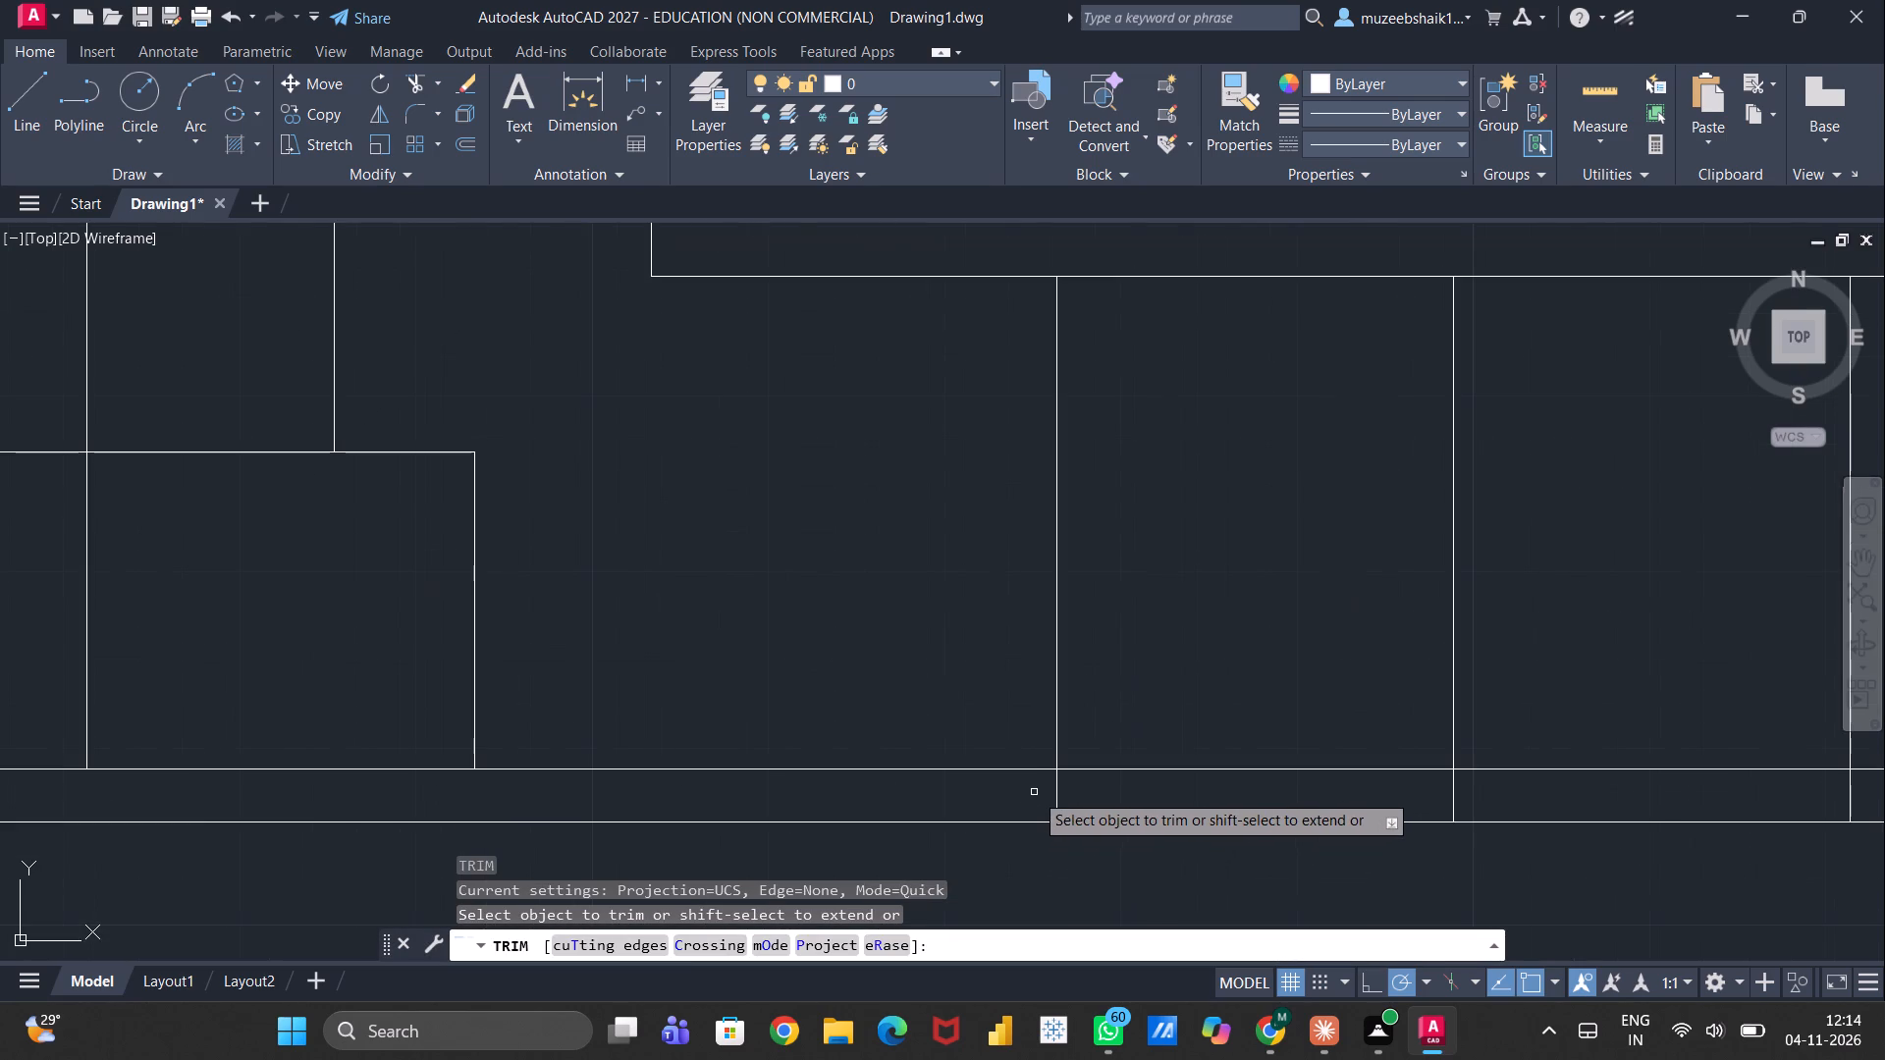
click(1057, 792)
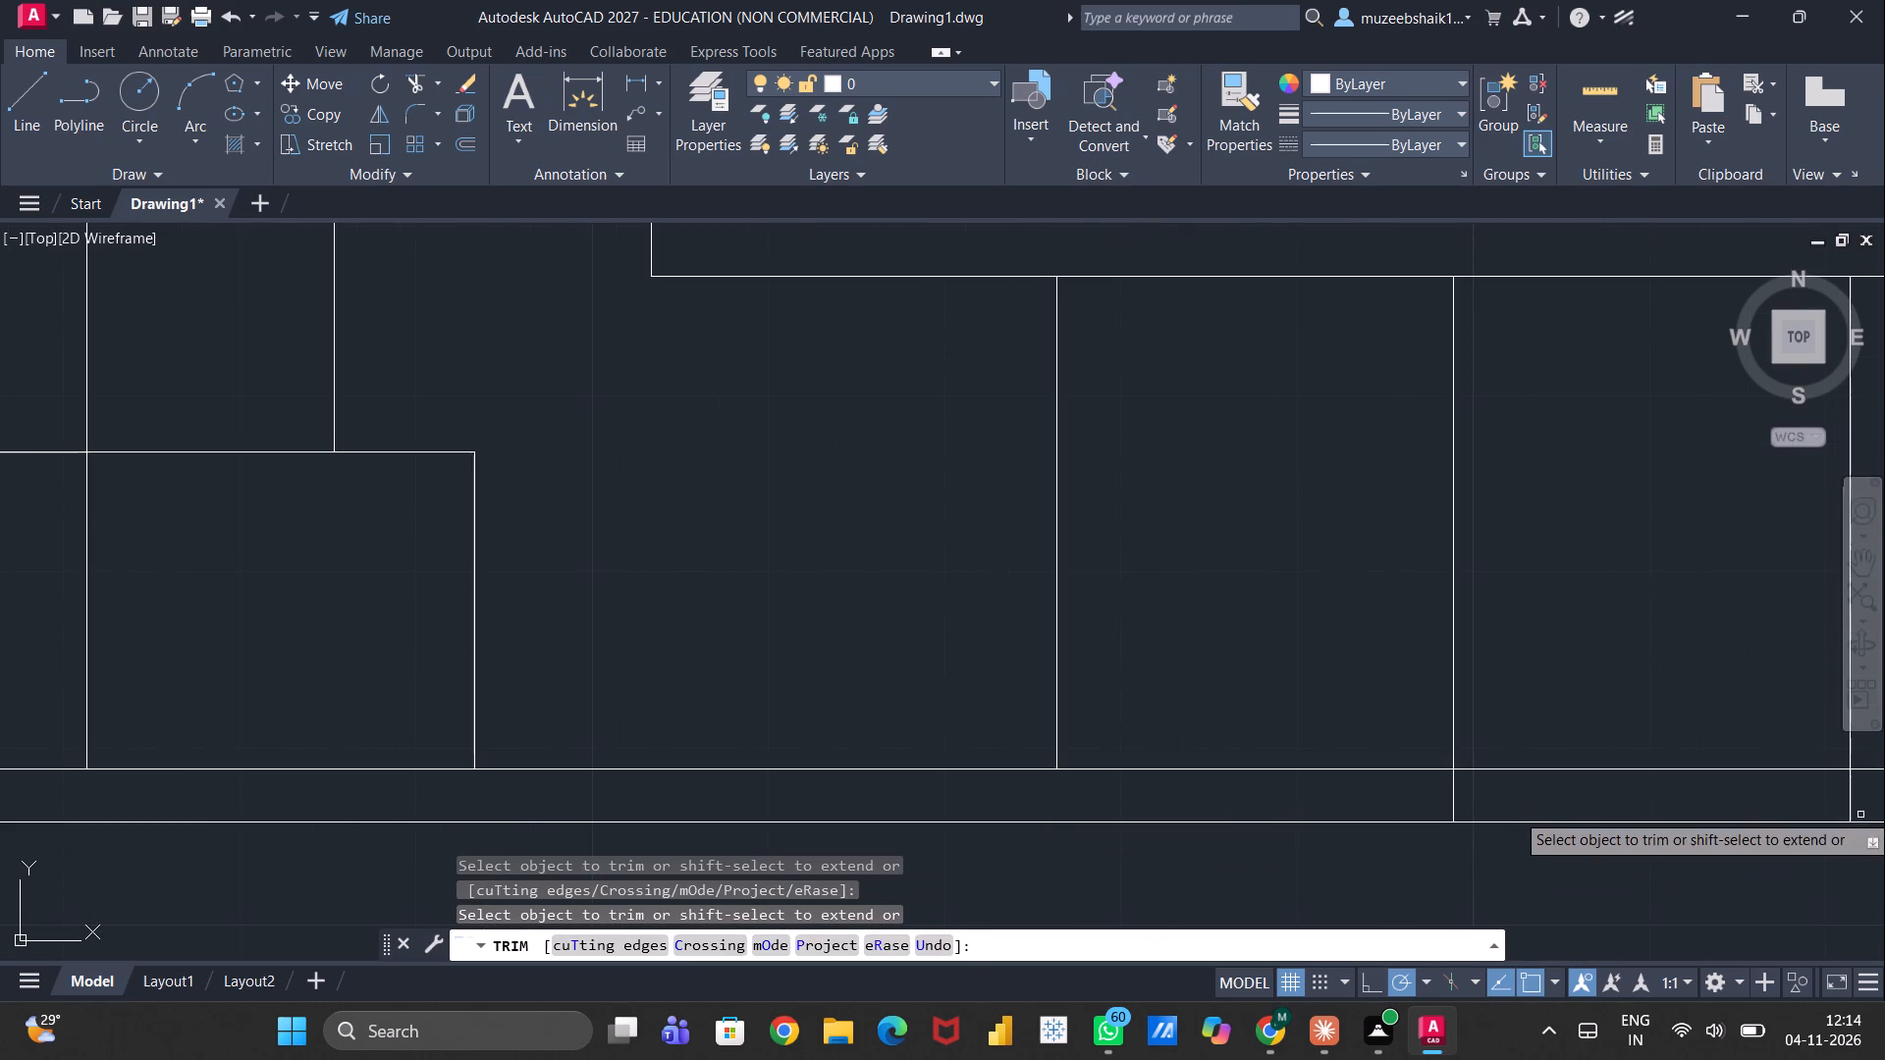
click(1851, 796)
scroll(1794, 796, down, 2)
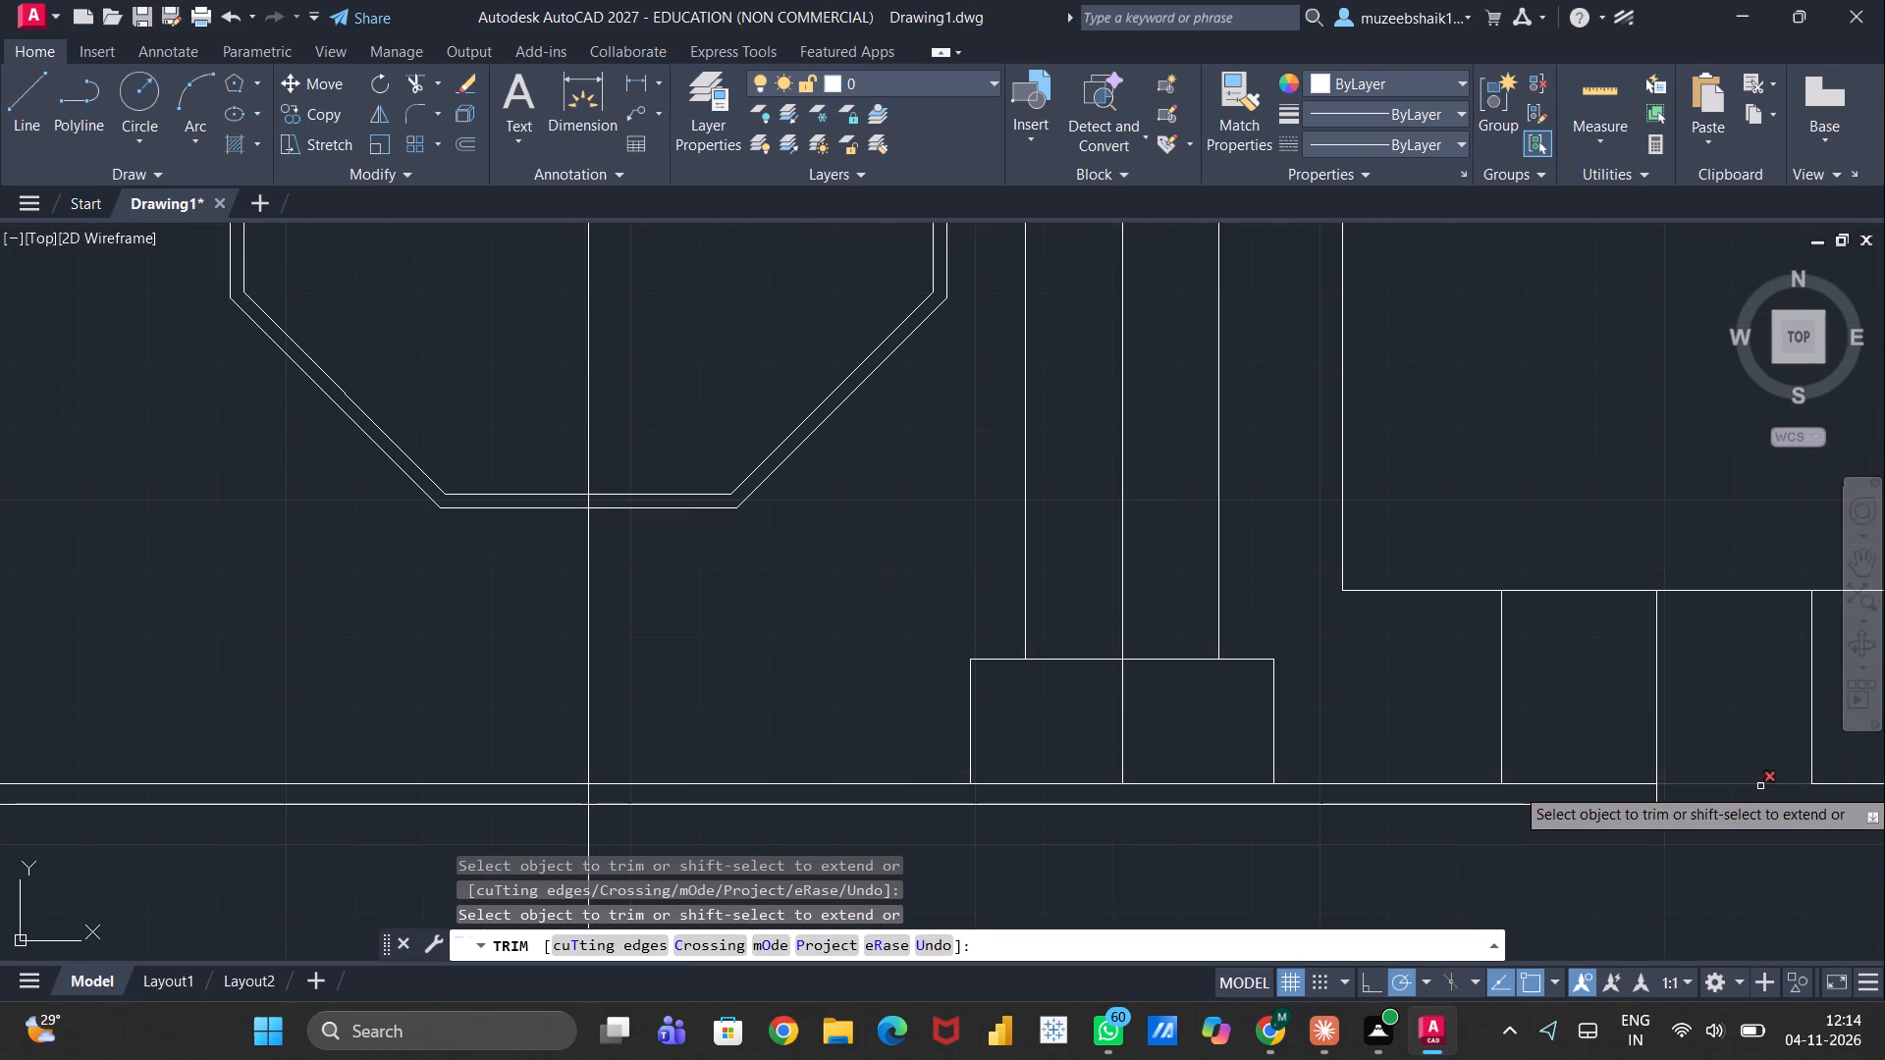
scroll(1689, 687, down, 3)
scroll(1680, 687, up, 1)
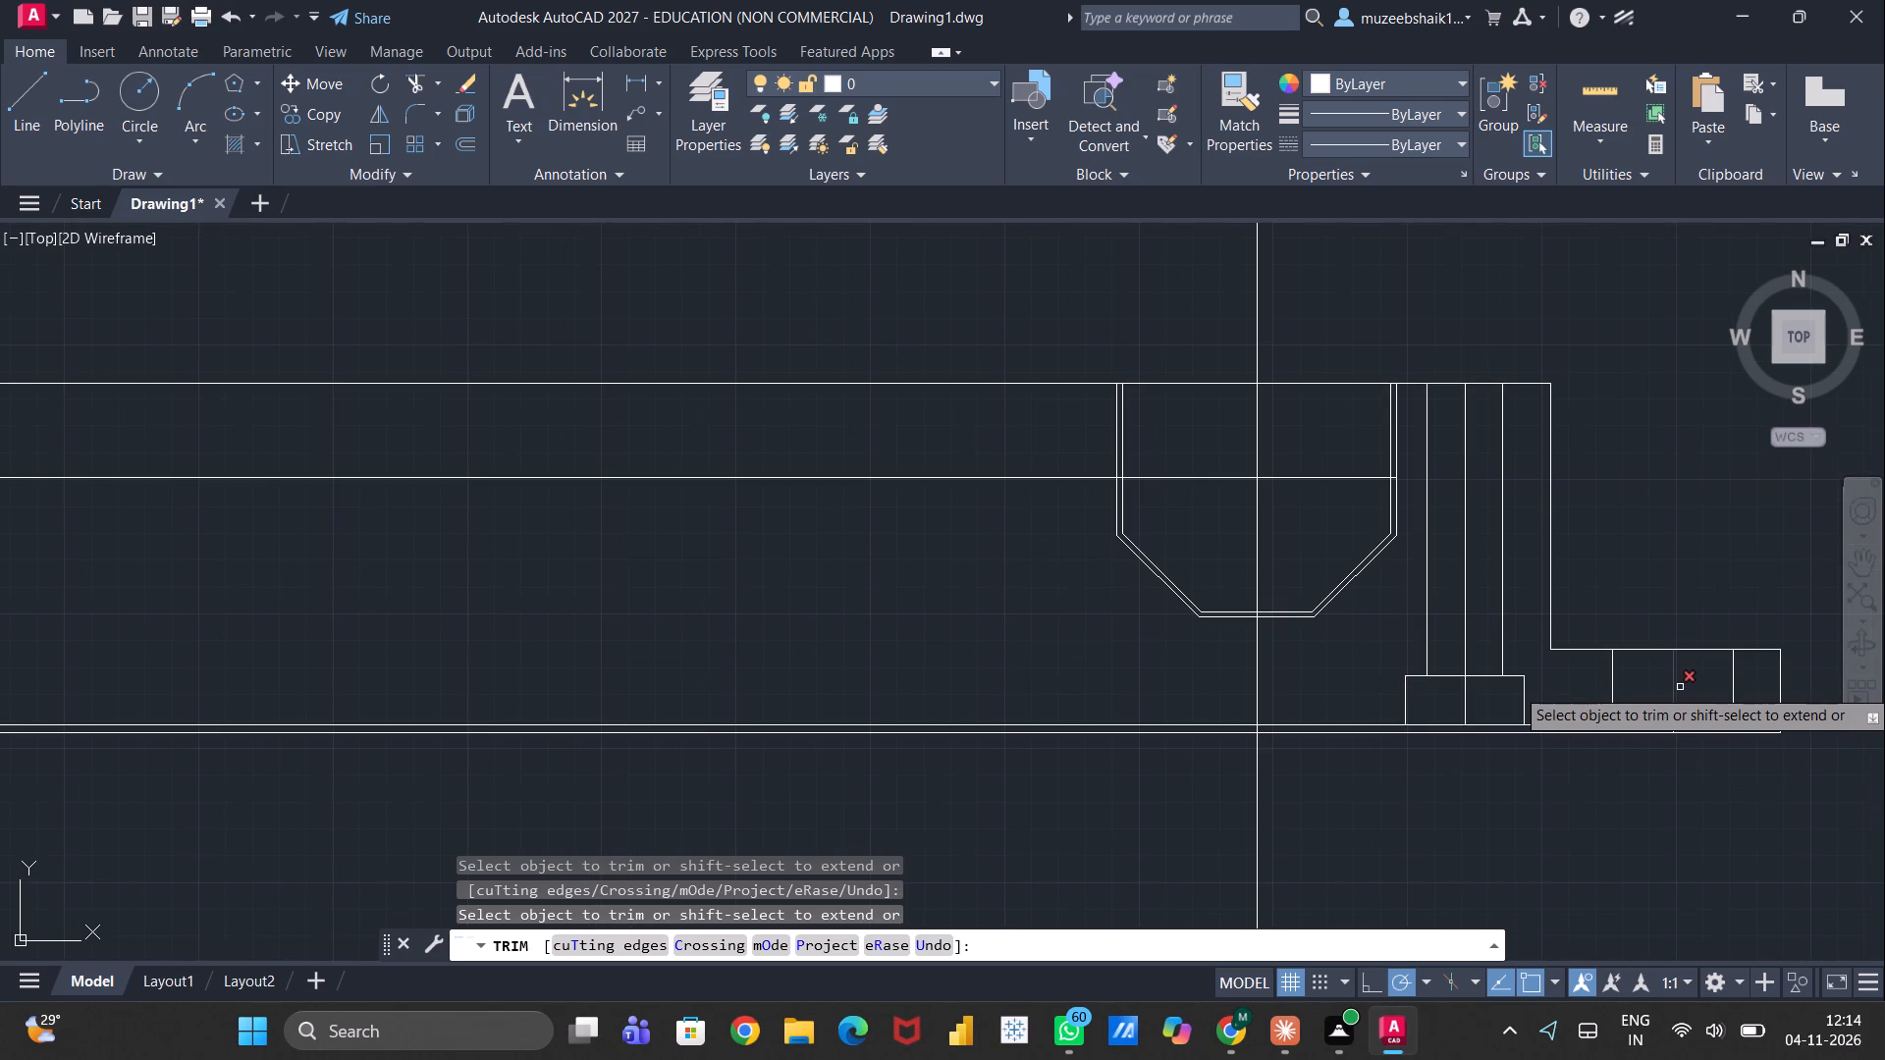
scroll(1690, 685, down, 2)
middle_drag(1684, 685, 1450, 719)
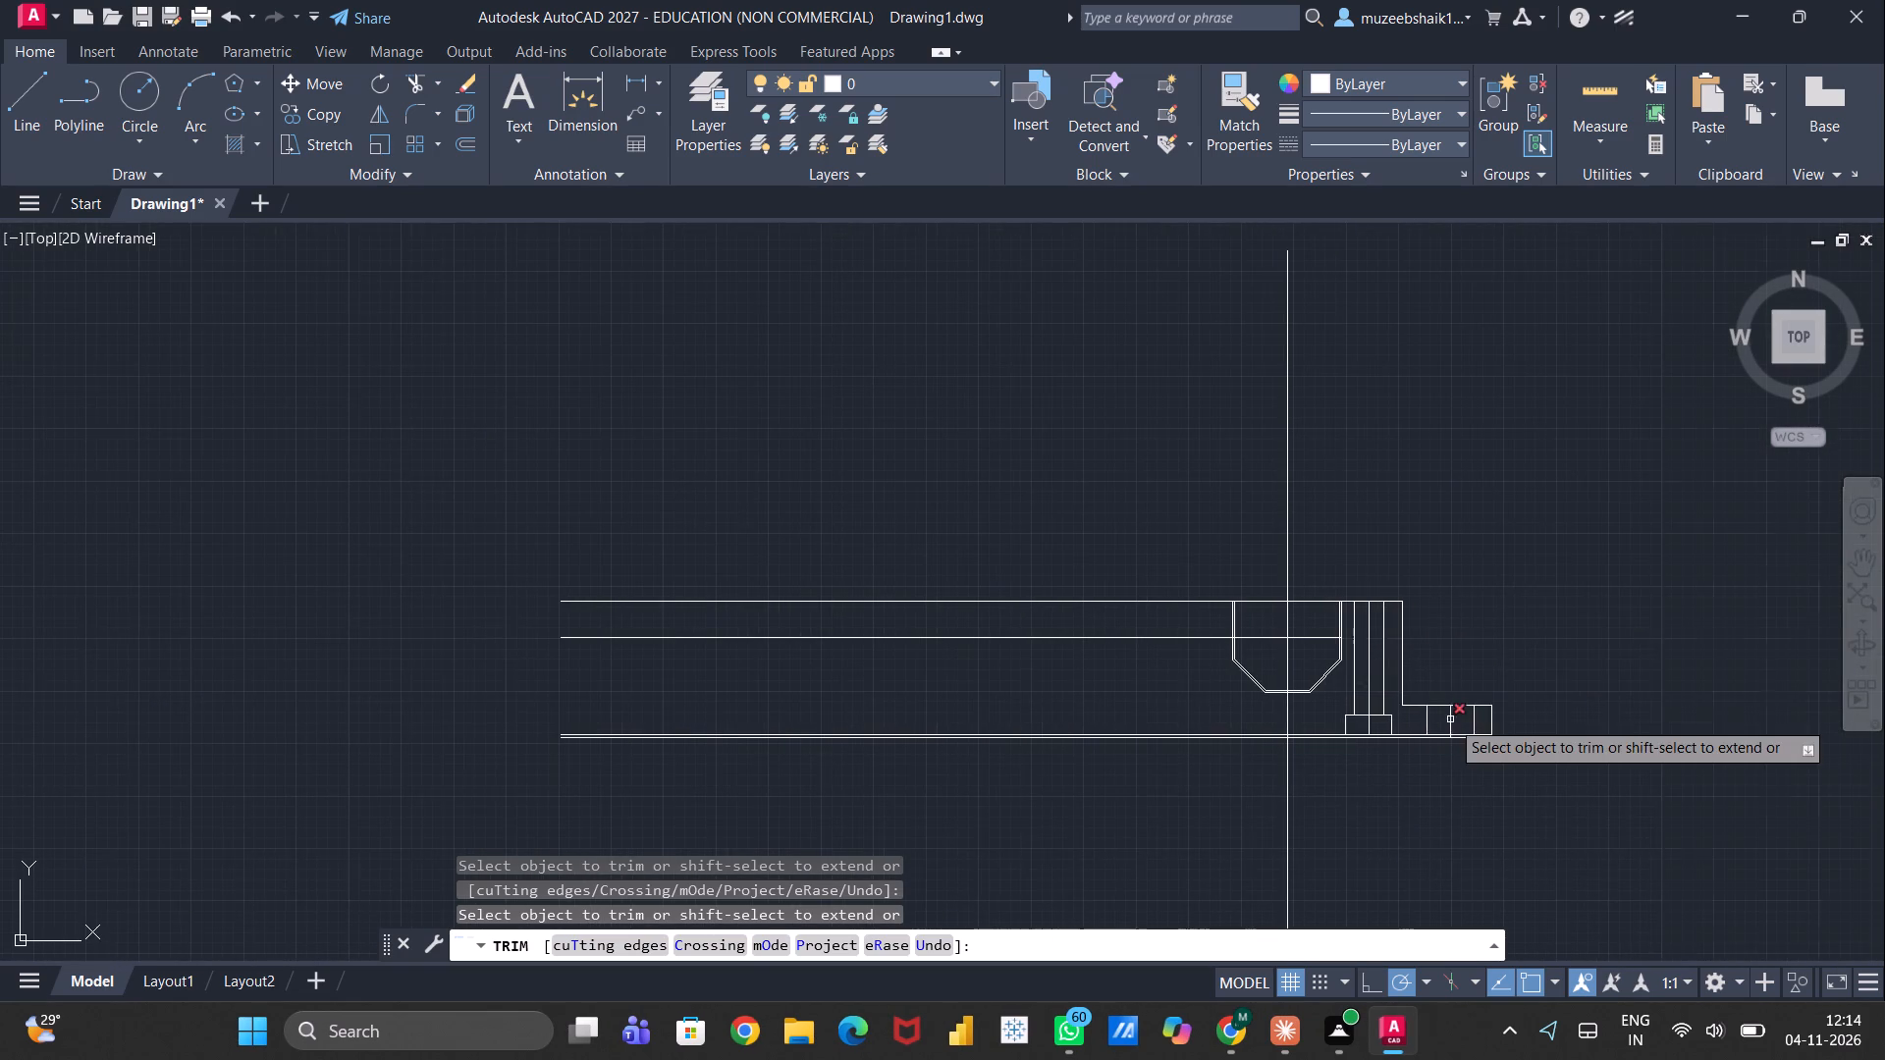
key(Escape)
Draw a circle of radius 6 centred on the flange's outer top corner.
scroll(1479, 728, up, 3)
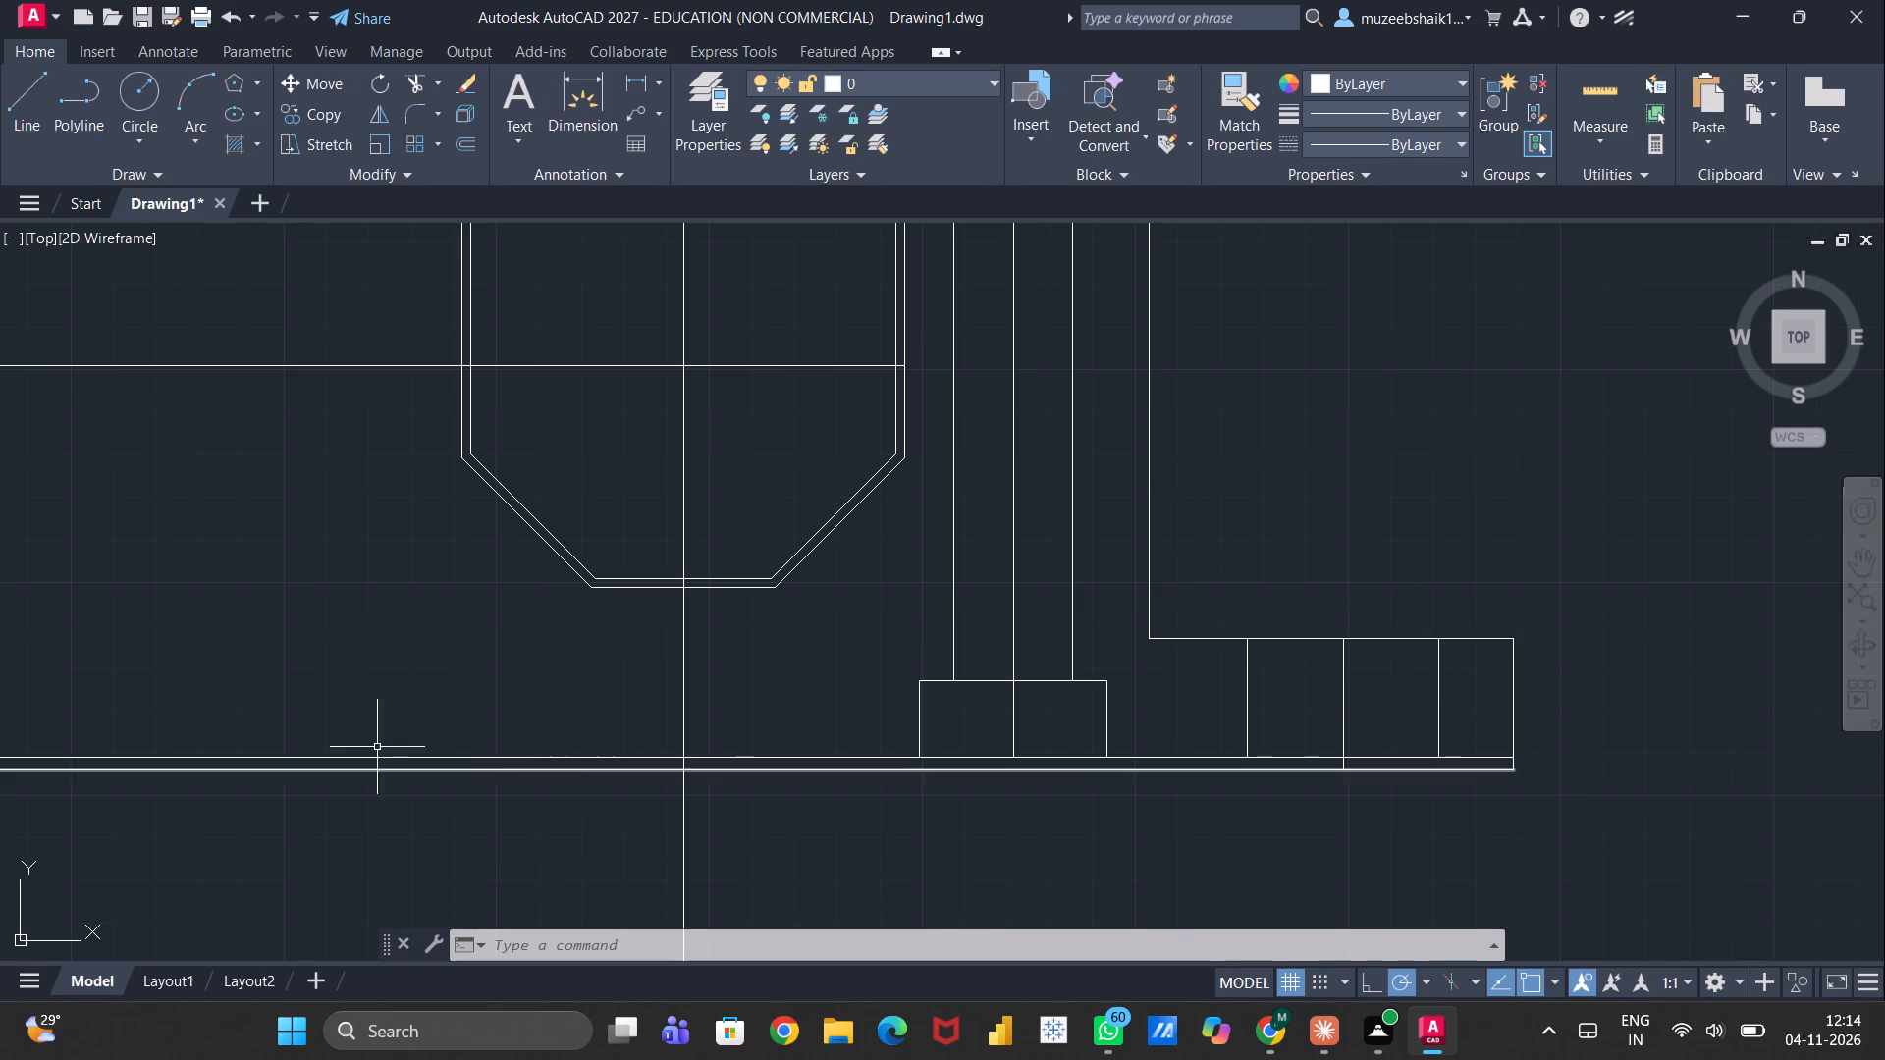
click(138, 146)
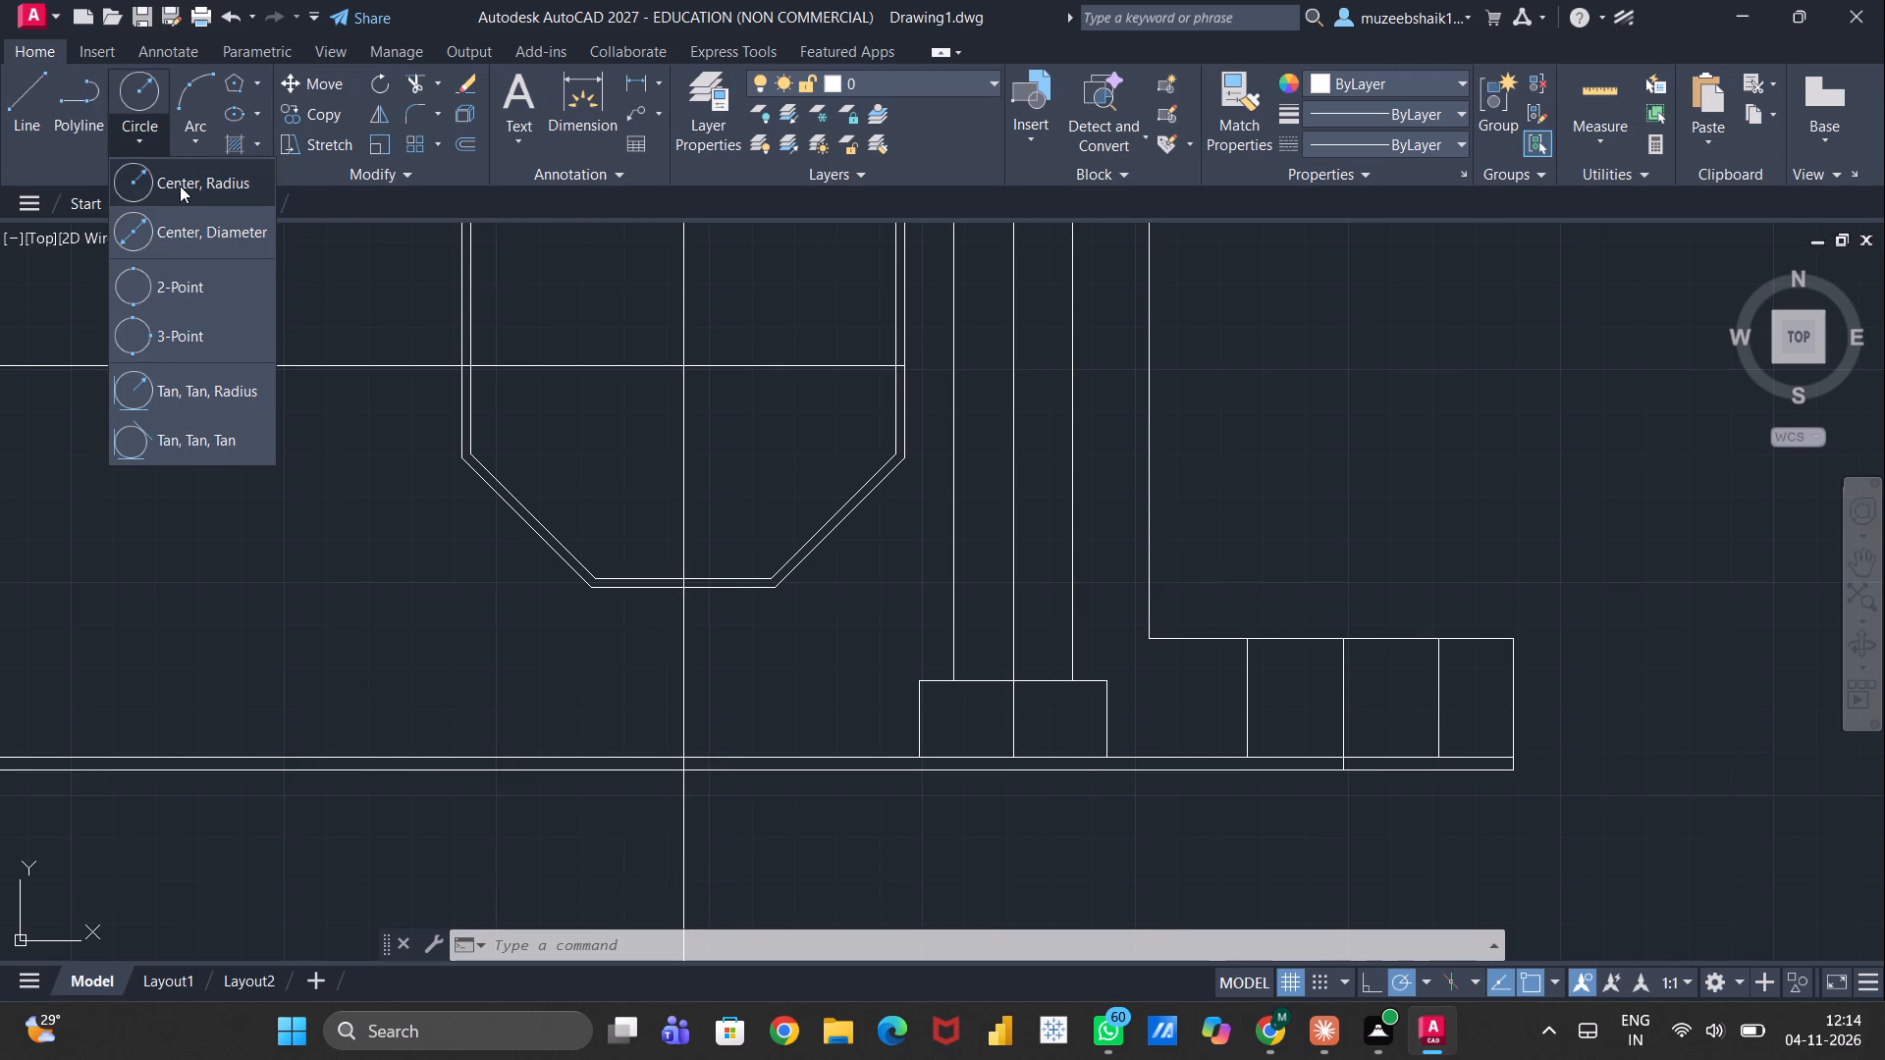
click(180, 185)
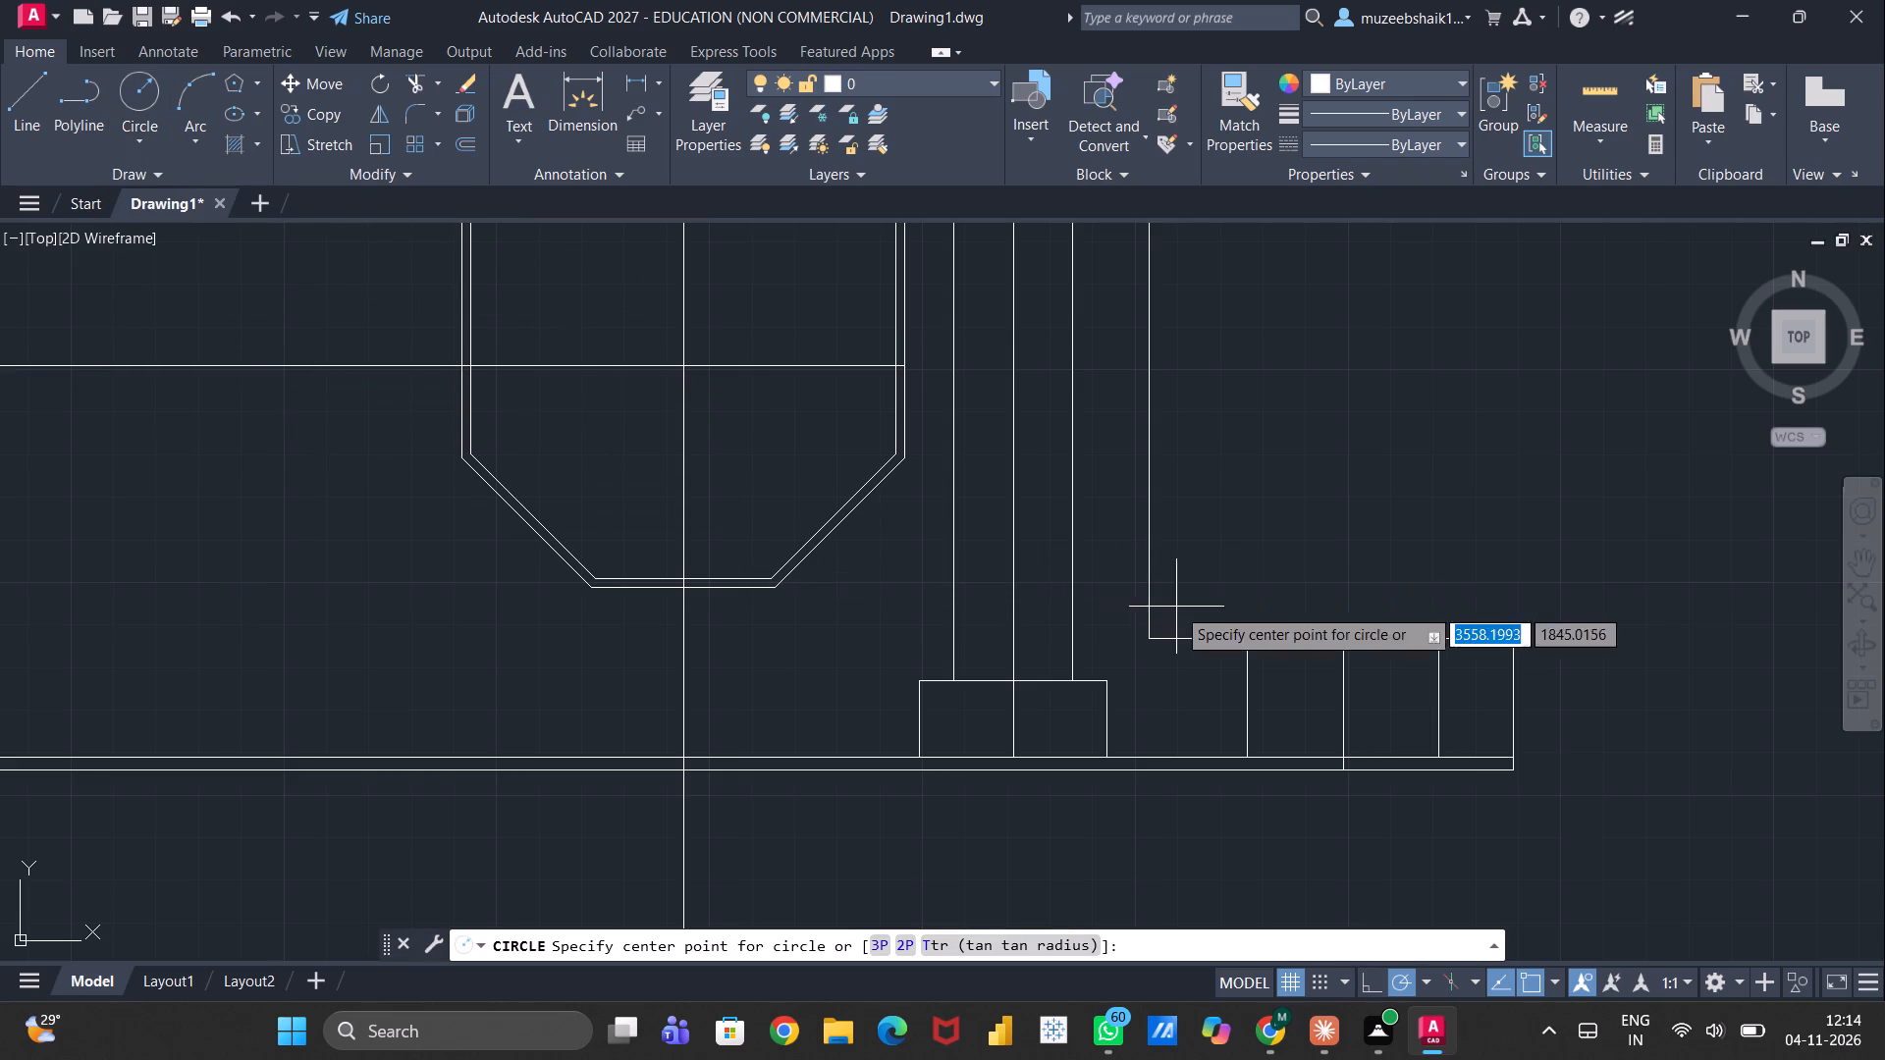
scroll(1669, 689, up, 2)
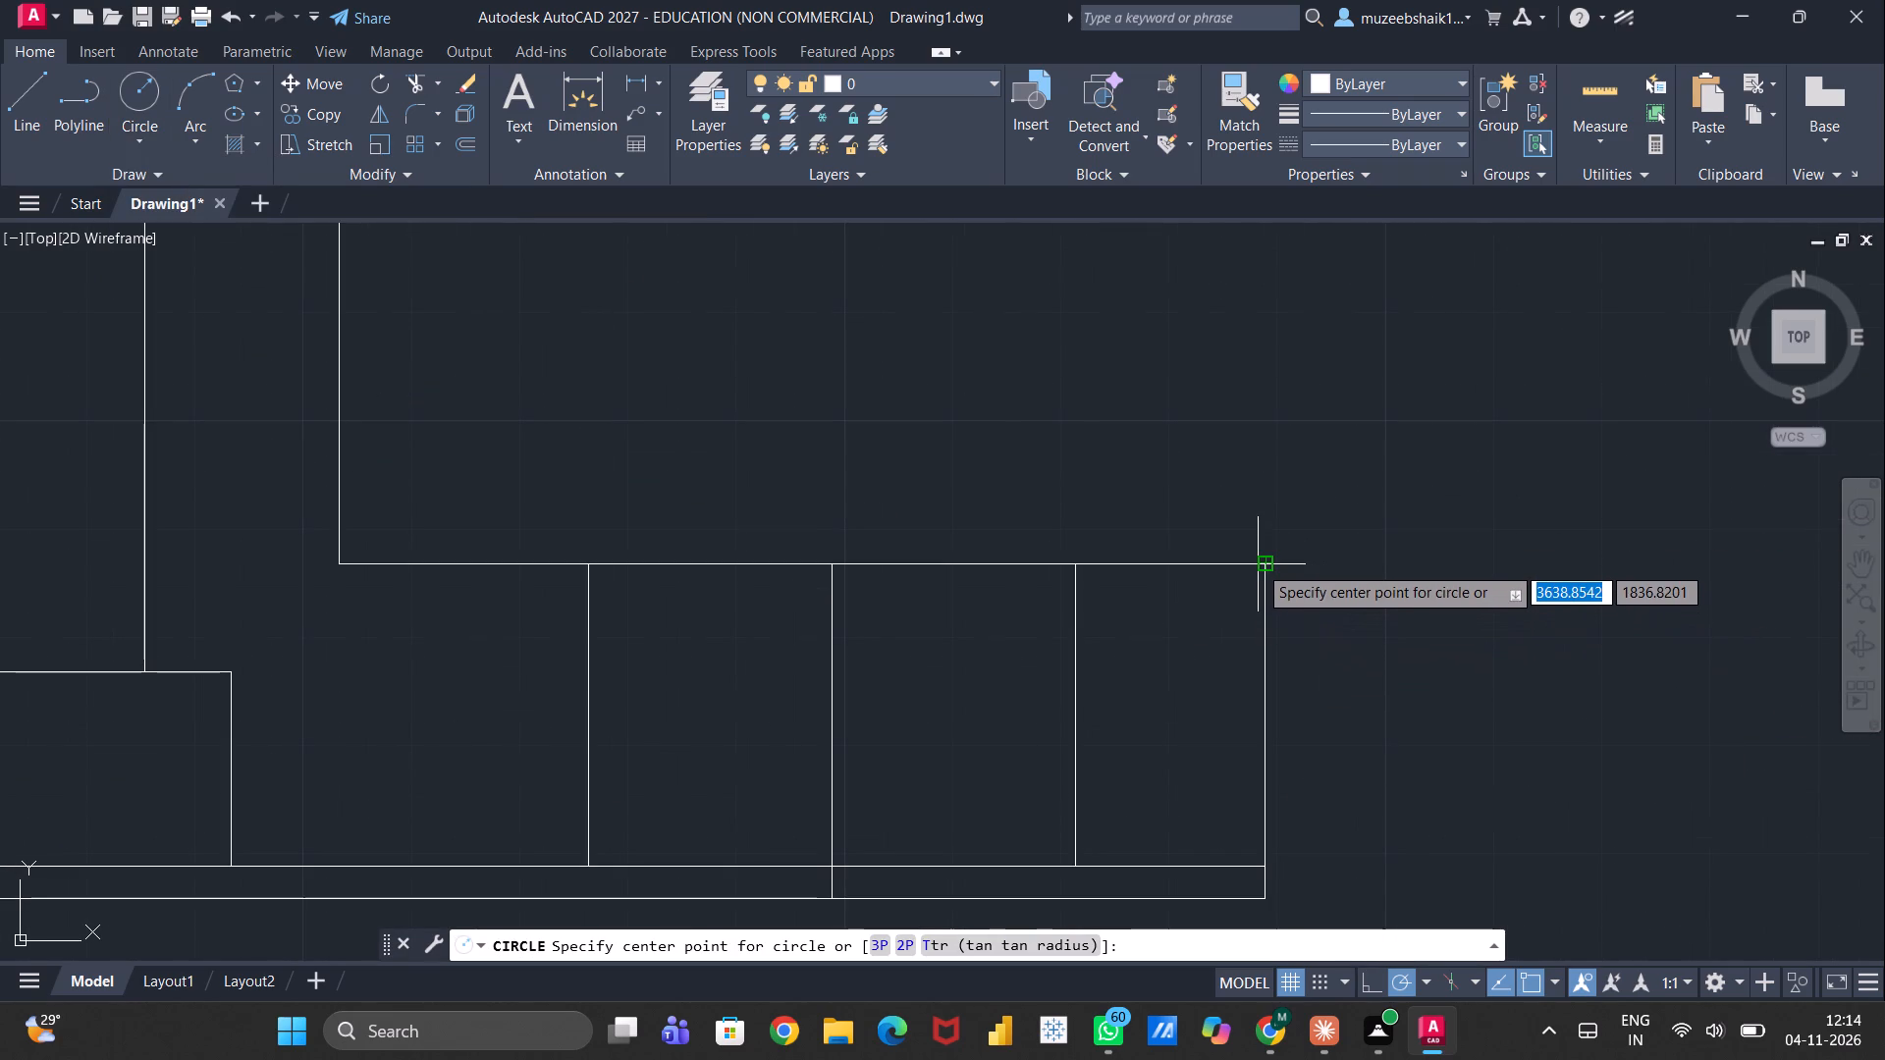
click(1258, 564)
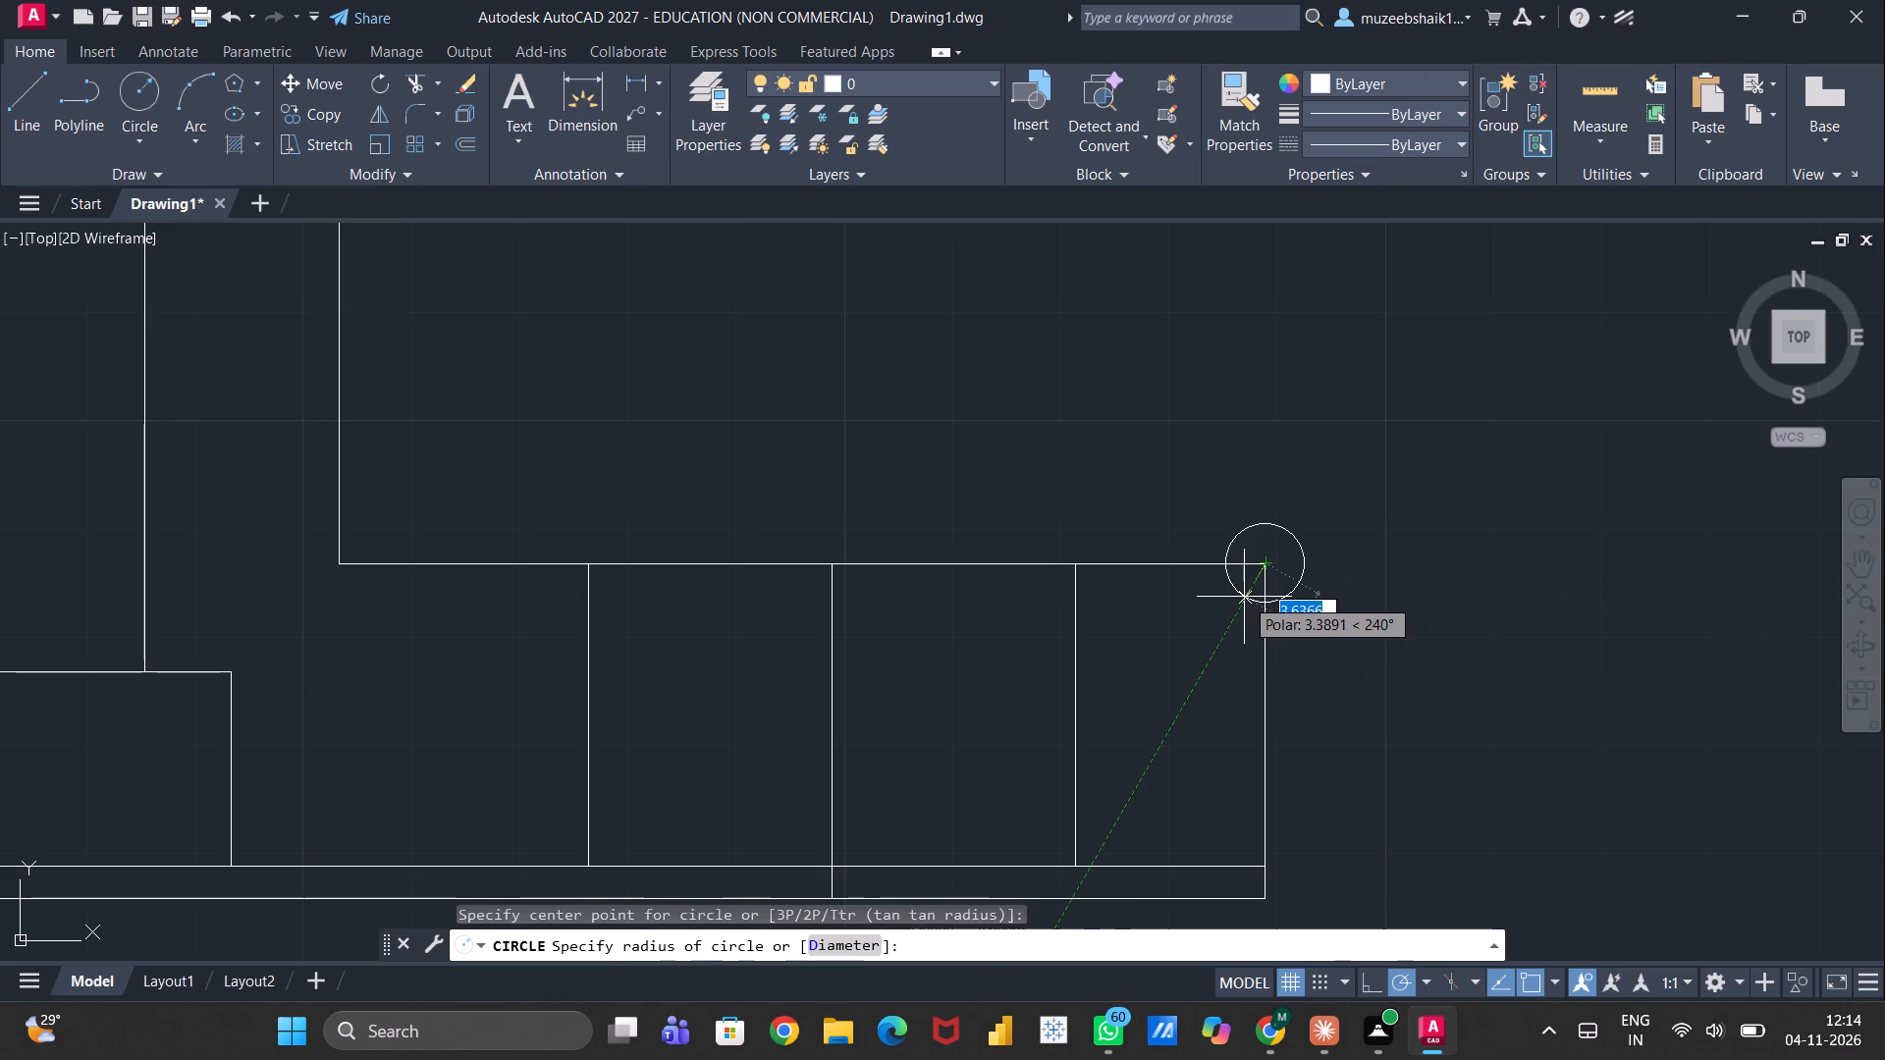
key(6)
key(Return)
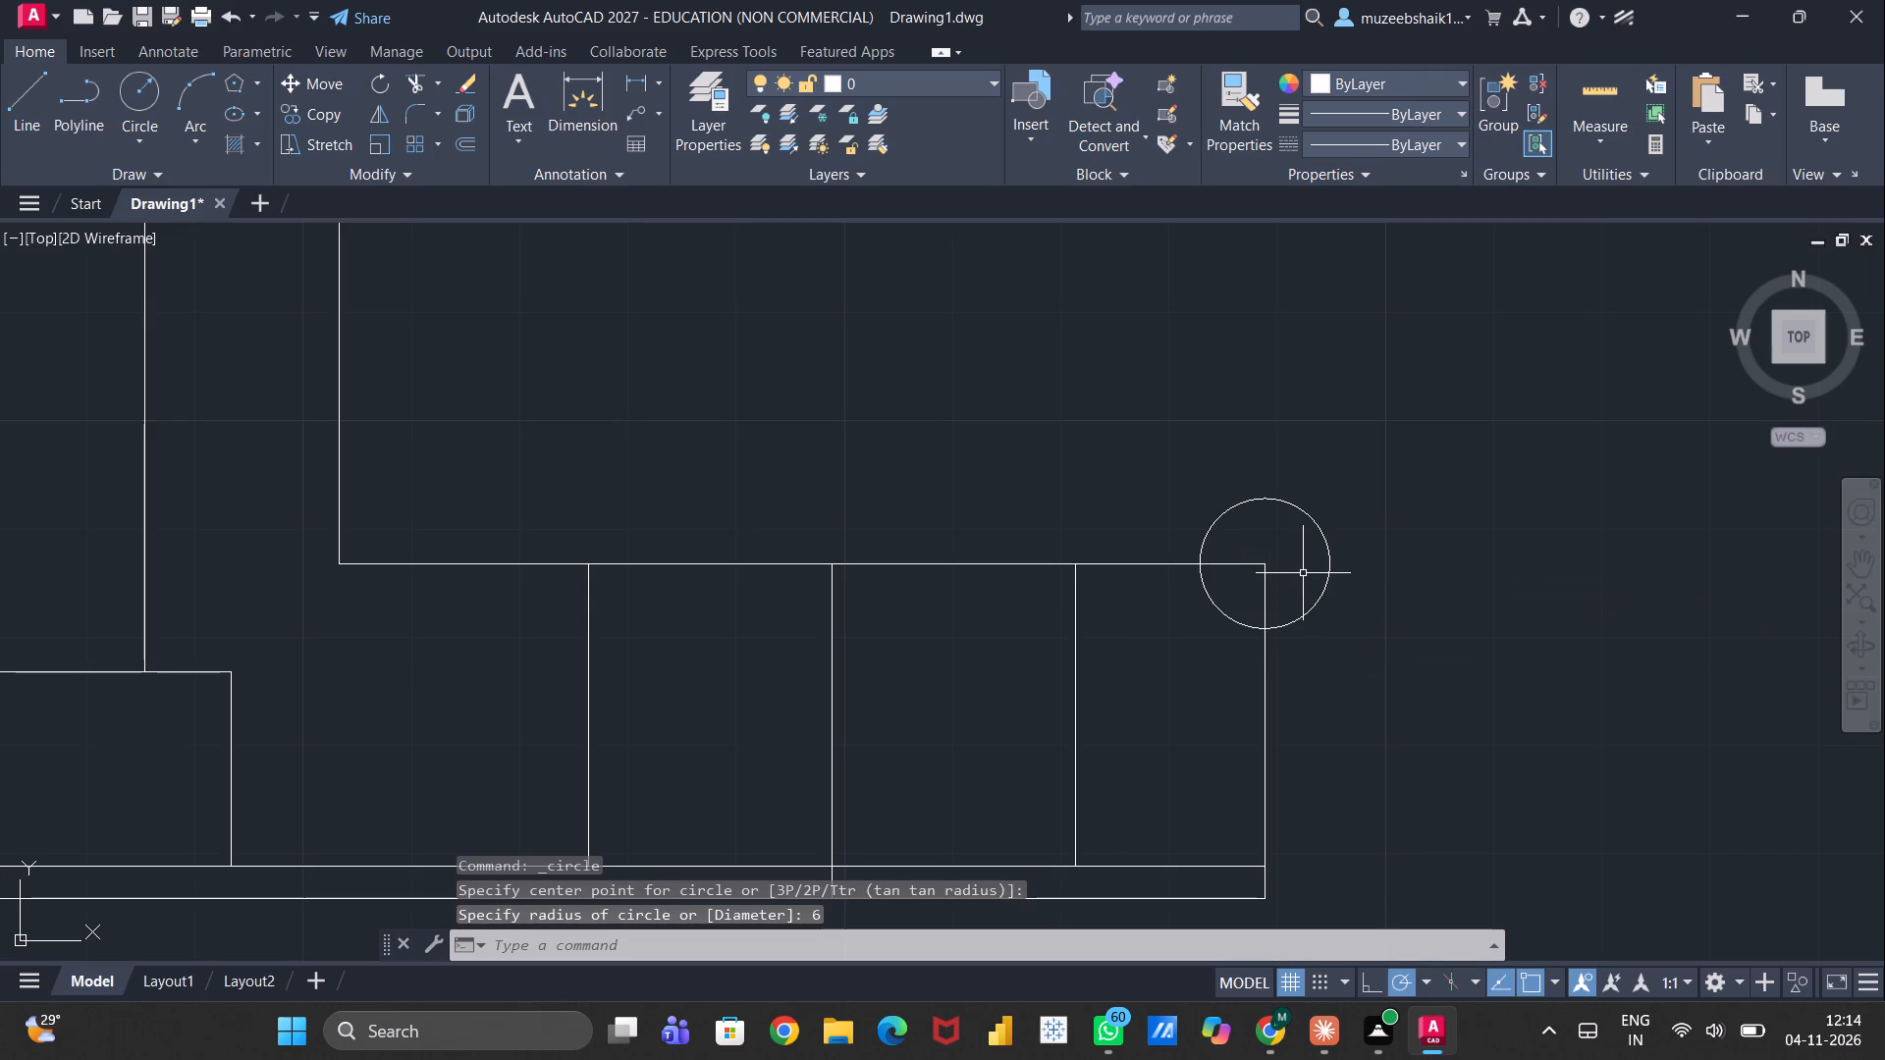
Trim the circle and the flange corner's edges to leave a concave quarter-arc notch at the flange's outer top corner.
text(tr)
key(Return)
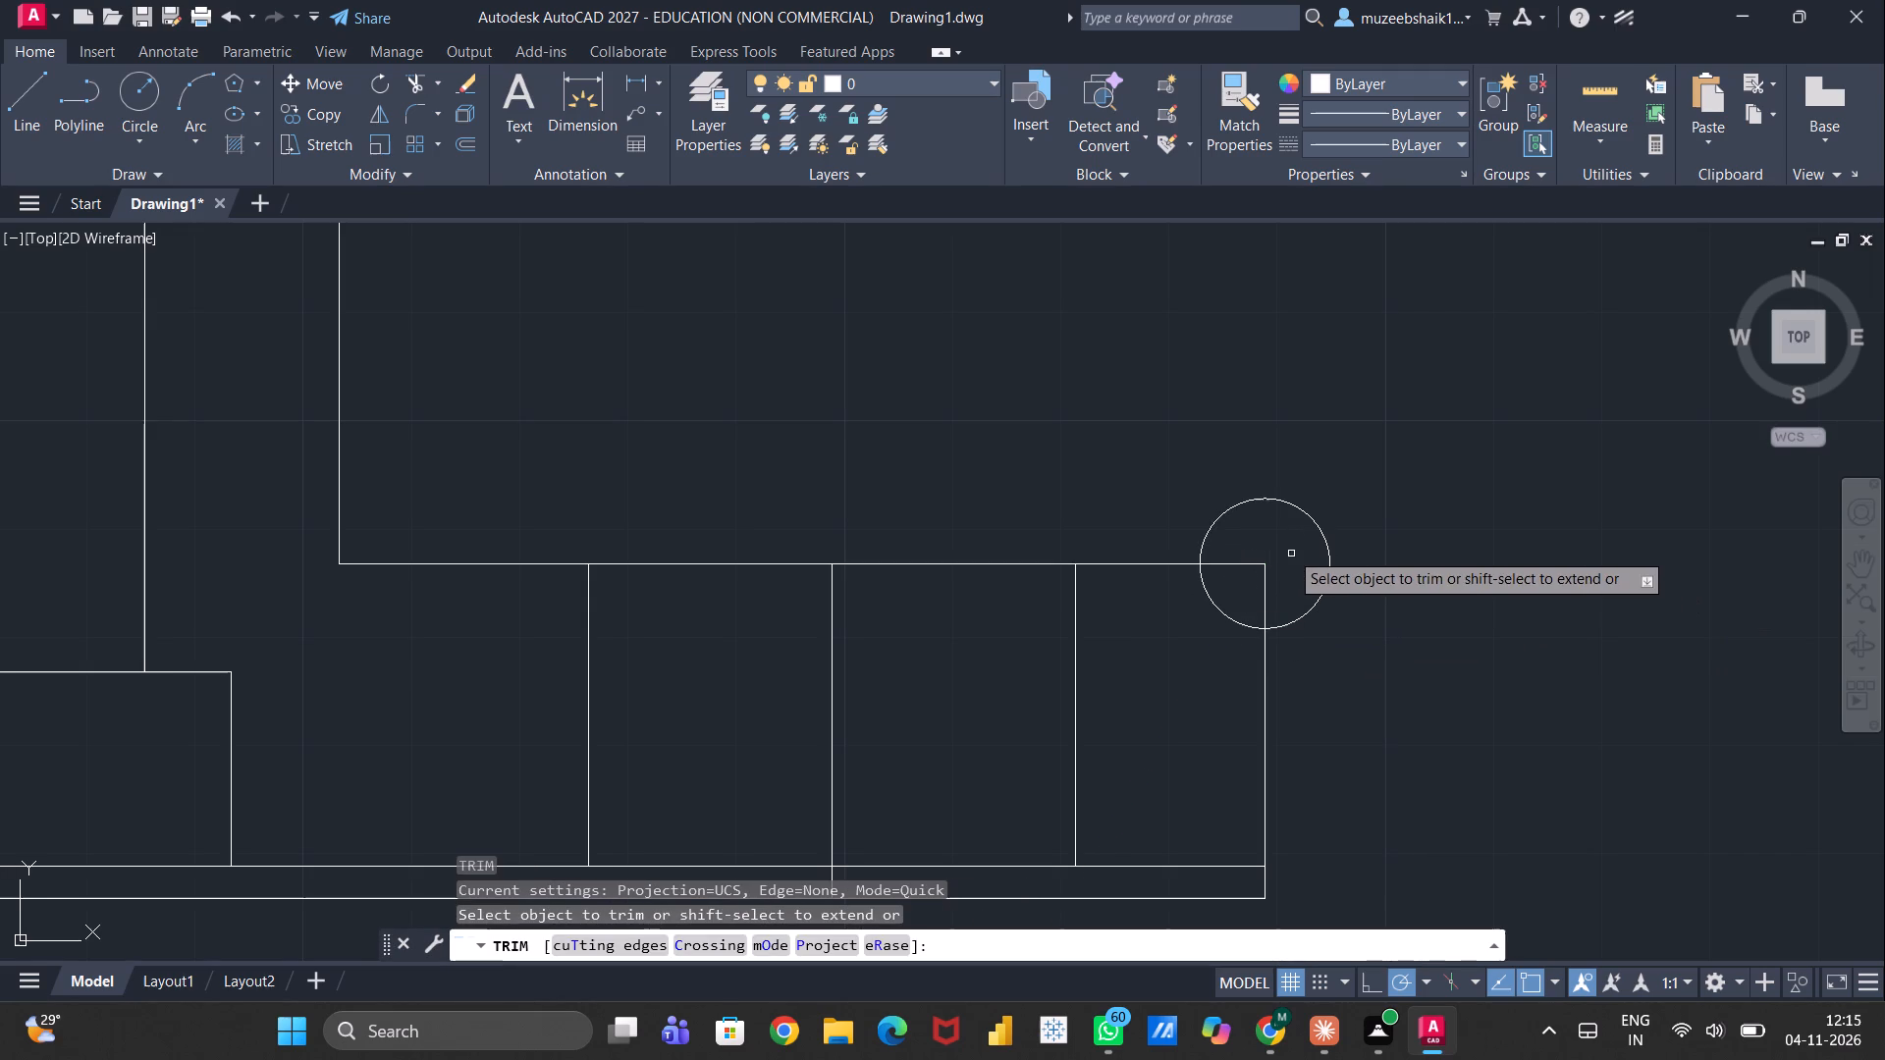
drag(1223, 490, 1277, 532)
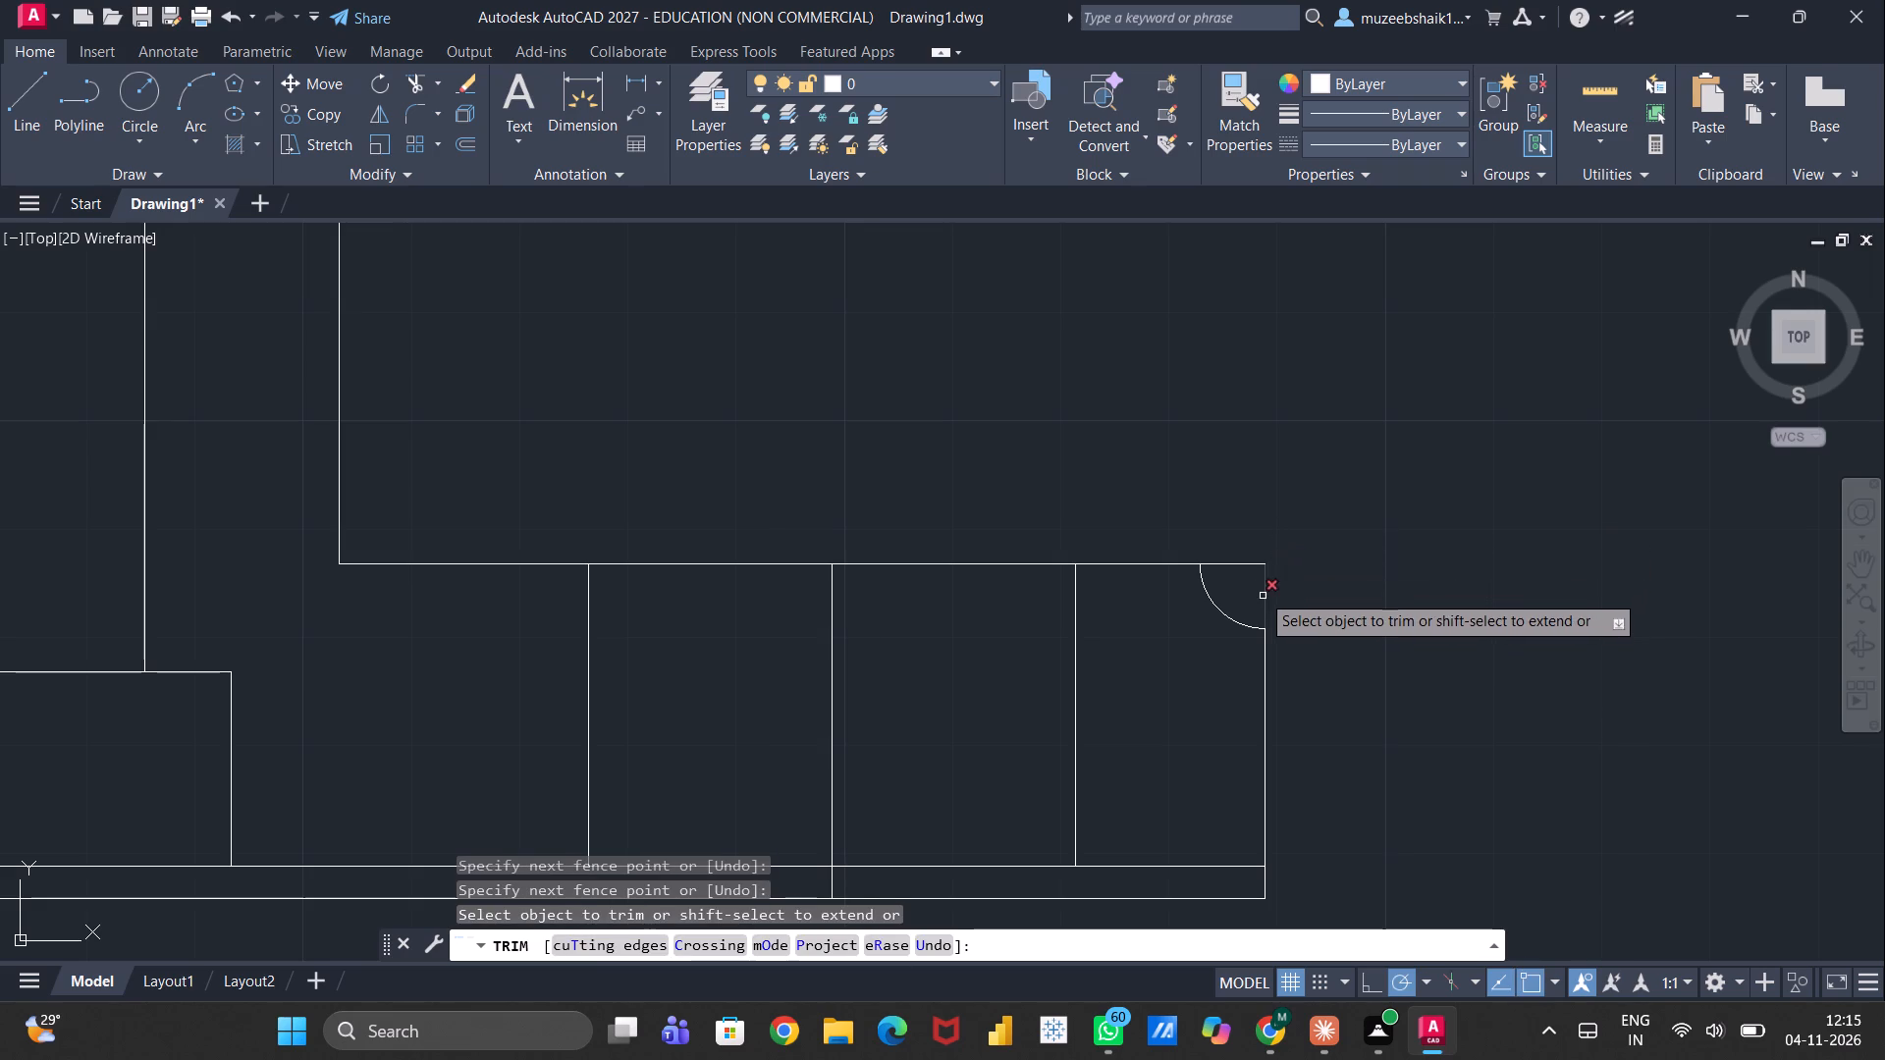
click(1240, 560)
click(1267, 577)
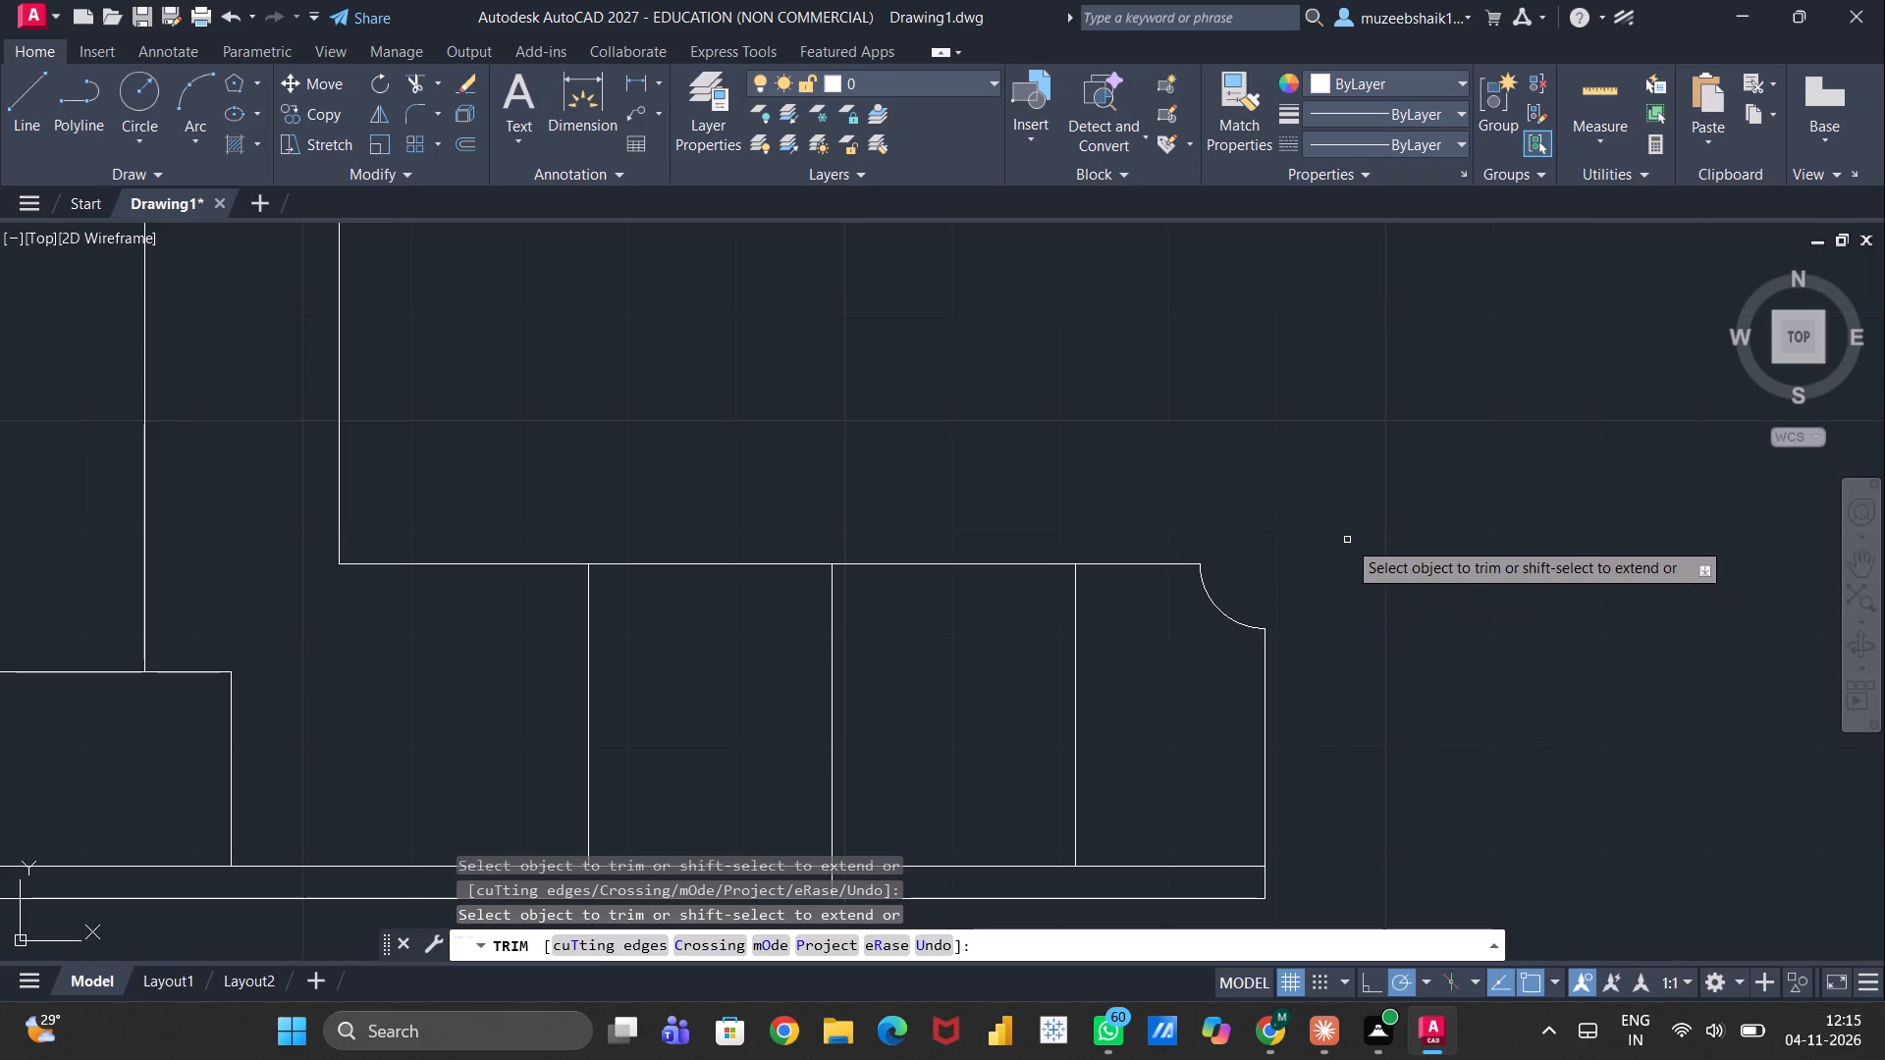
key(Escape)
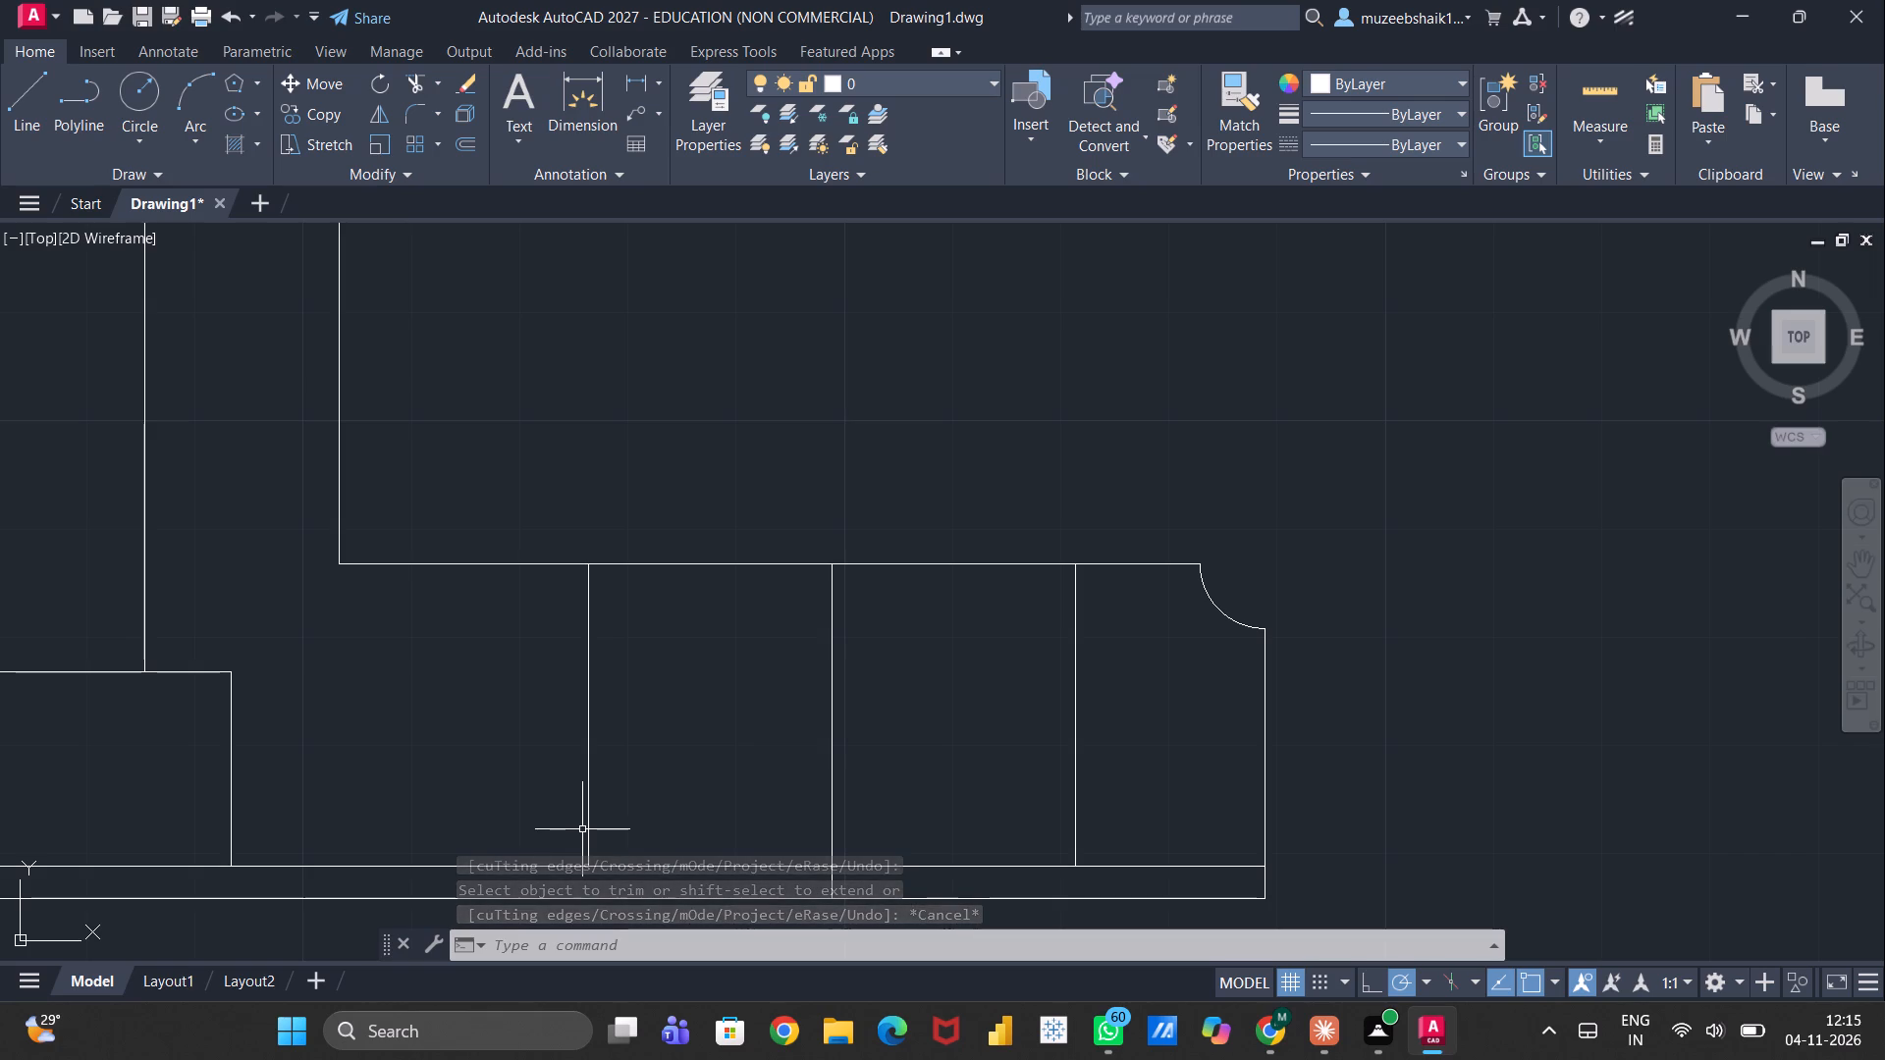
Offset the flange's outer vertical edge 12 inward.
scroll(594, 810, up, 1)
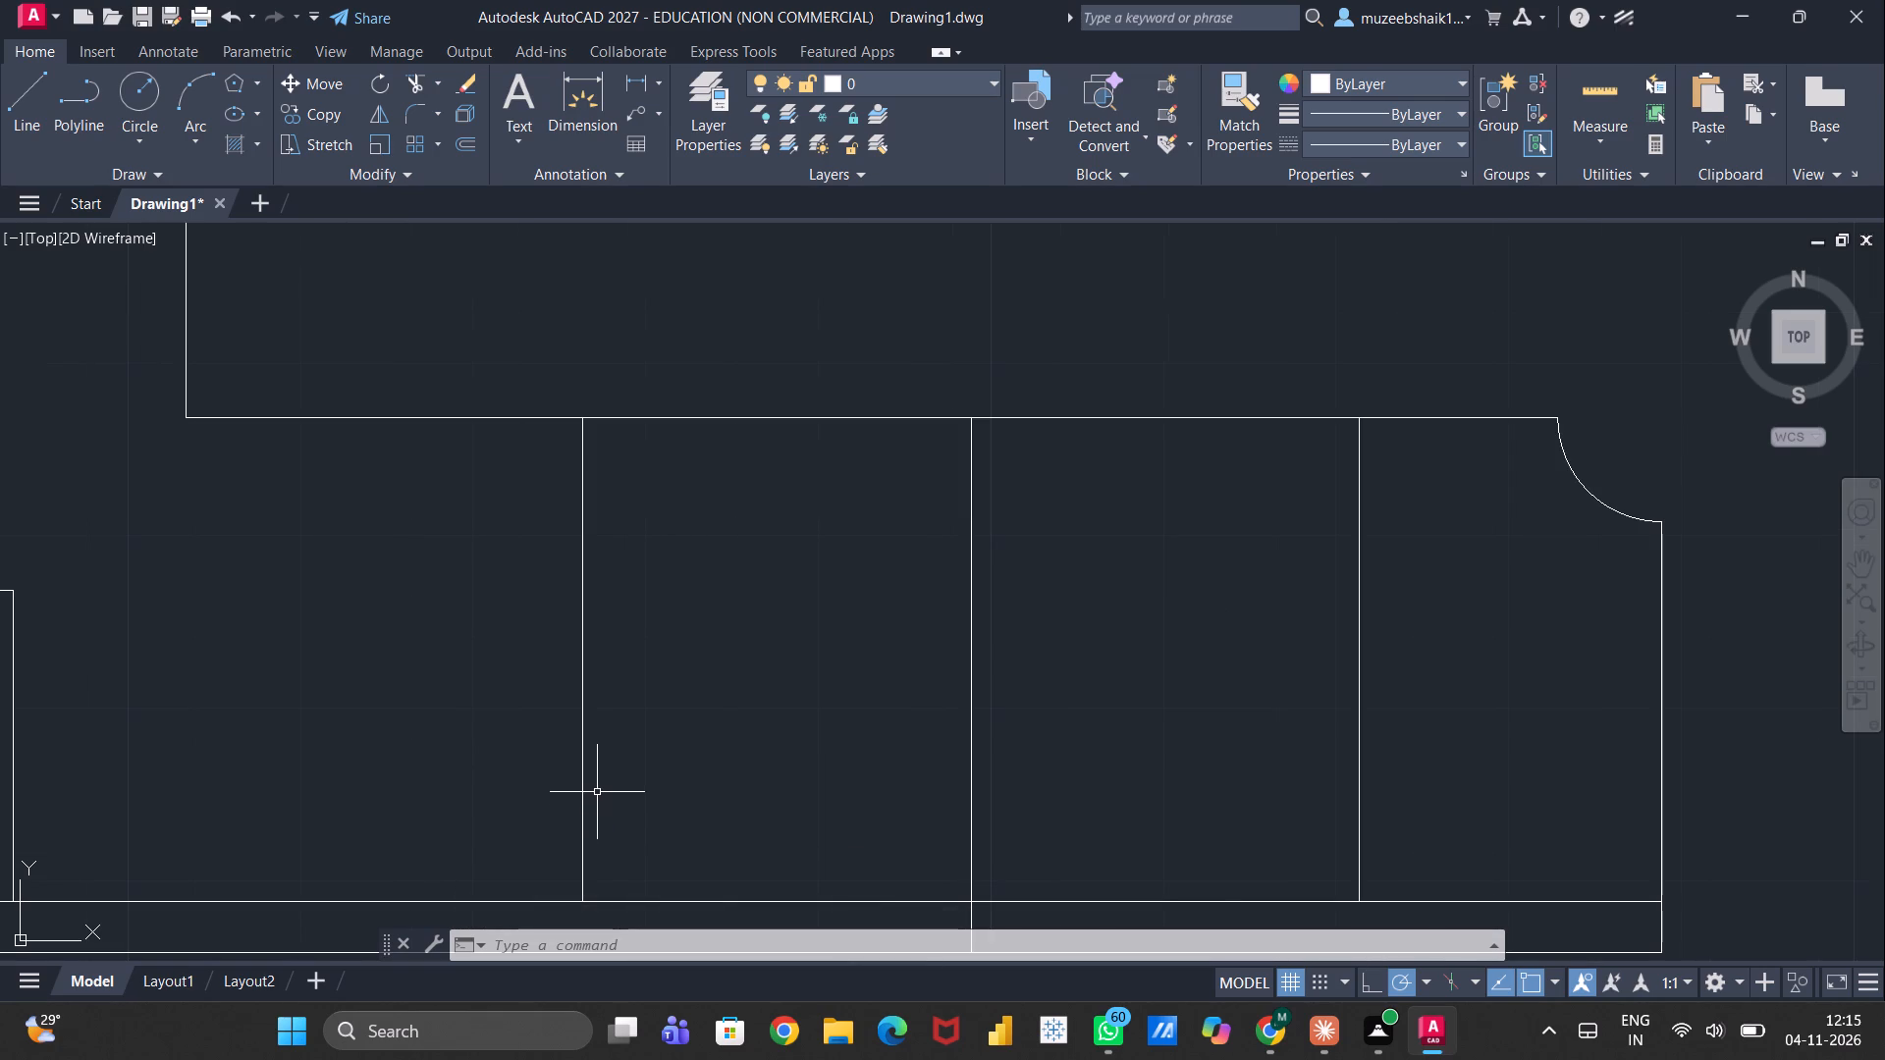
scroll(598, 792, down, 2)
middle_drag(561, 756, 948, 681)
middle_click(948, 681)
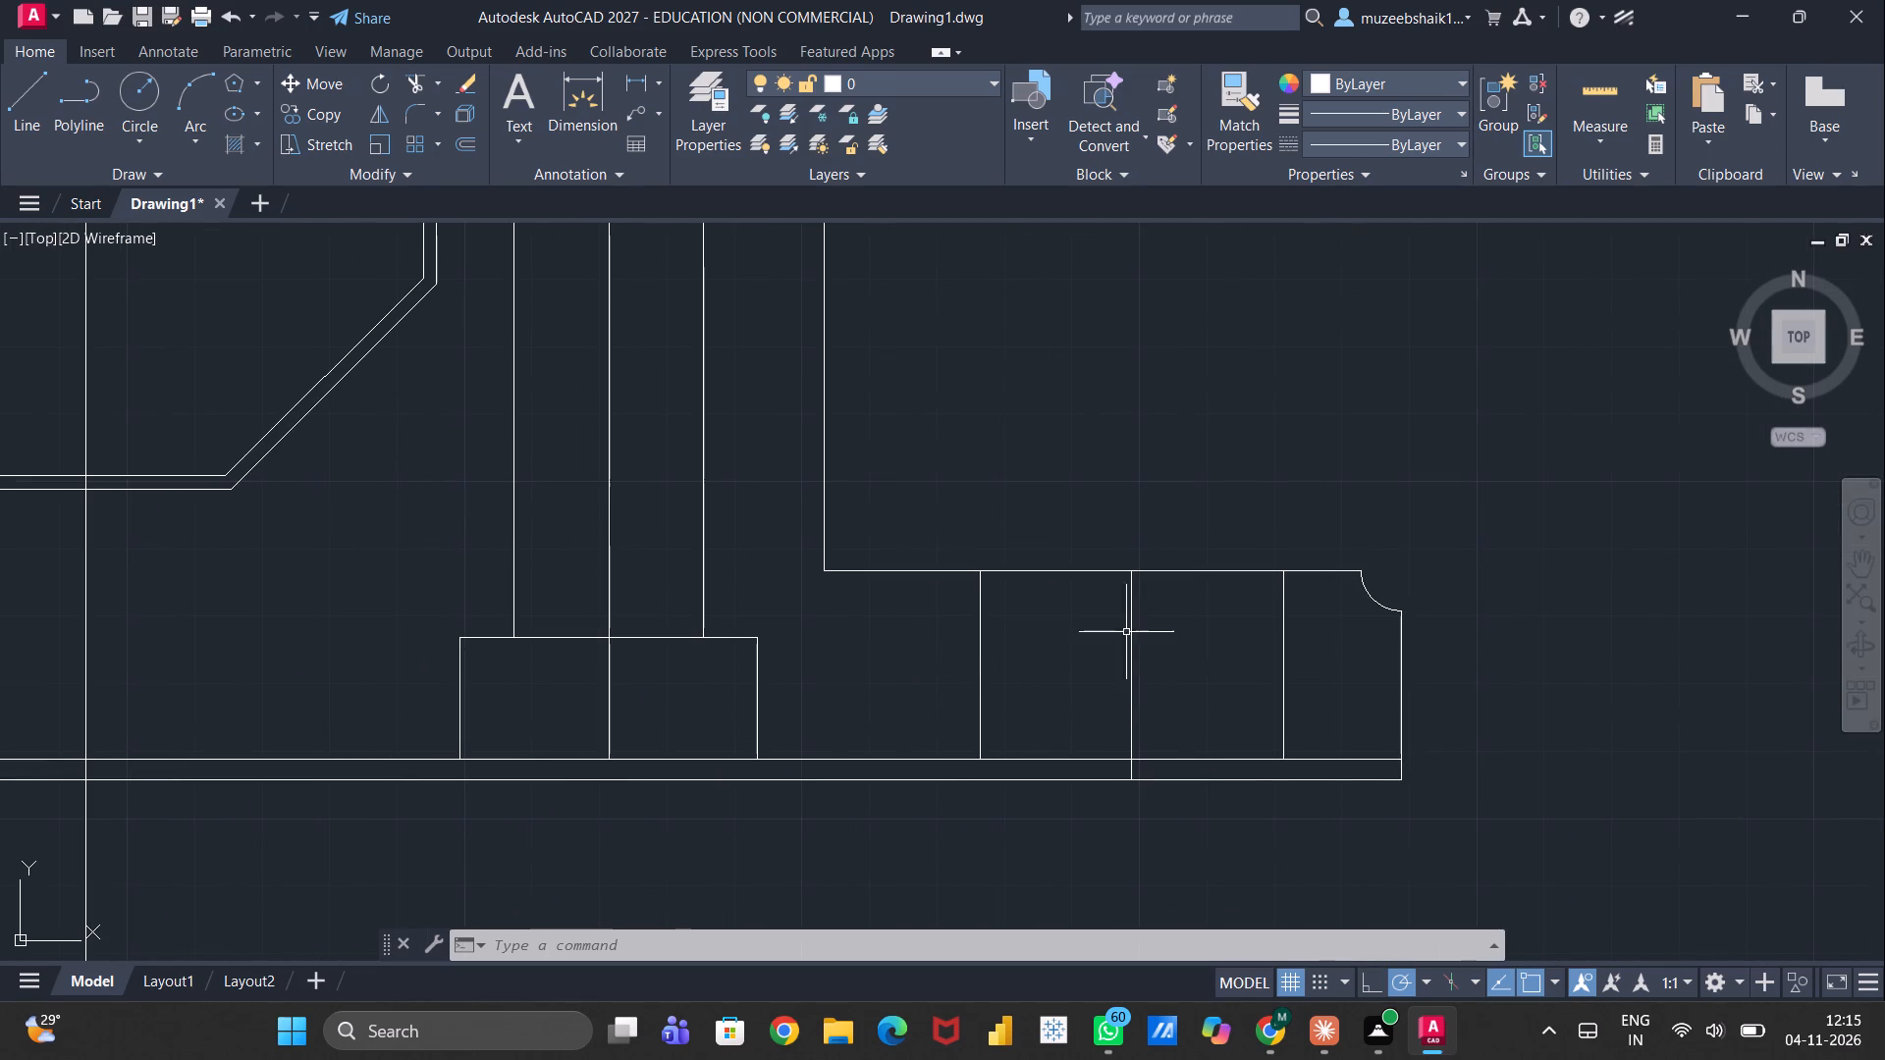
key(o)
key(Return)
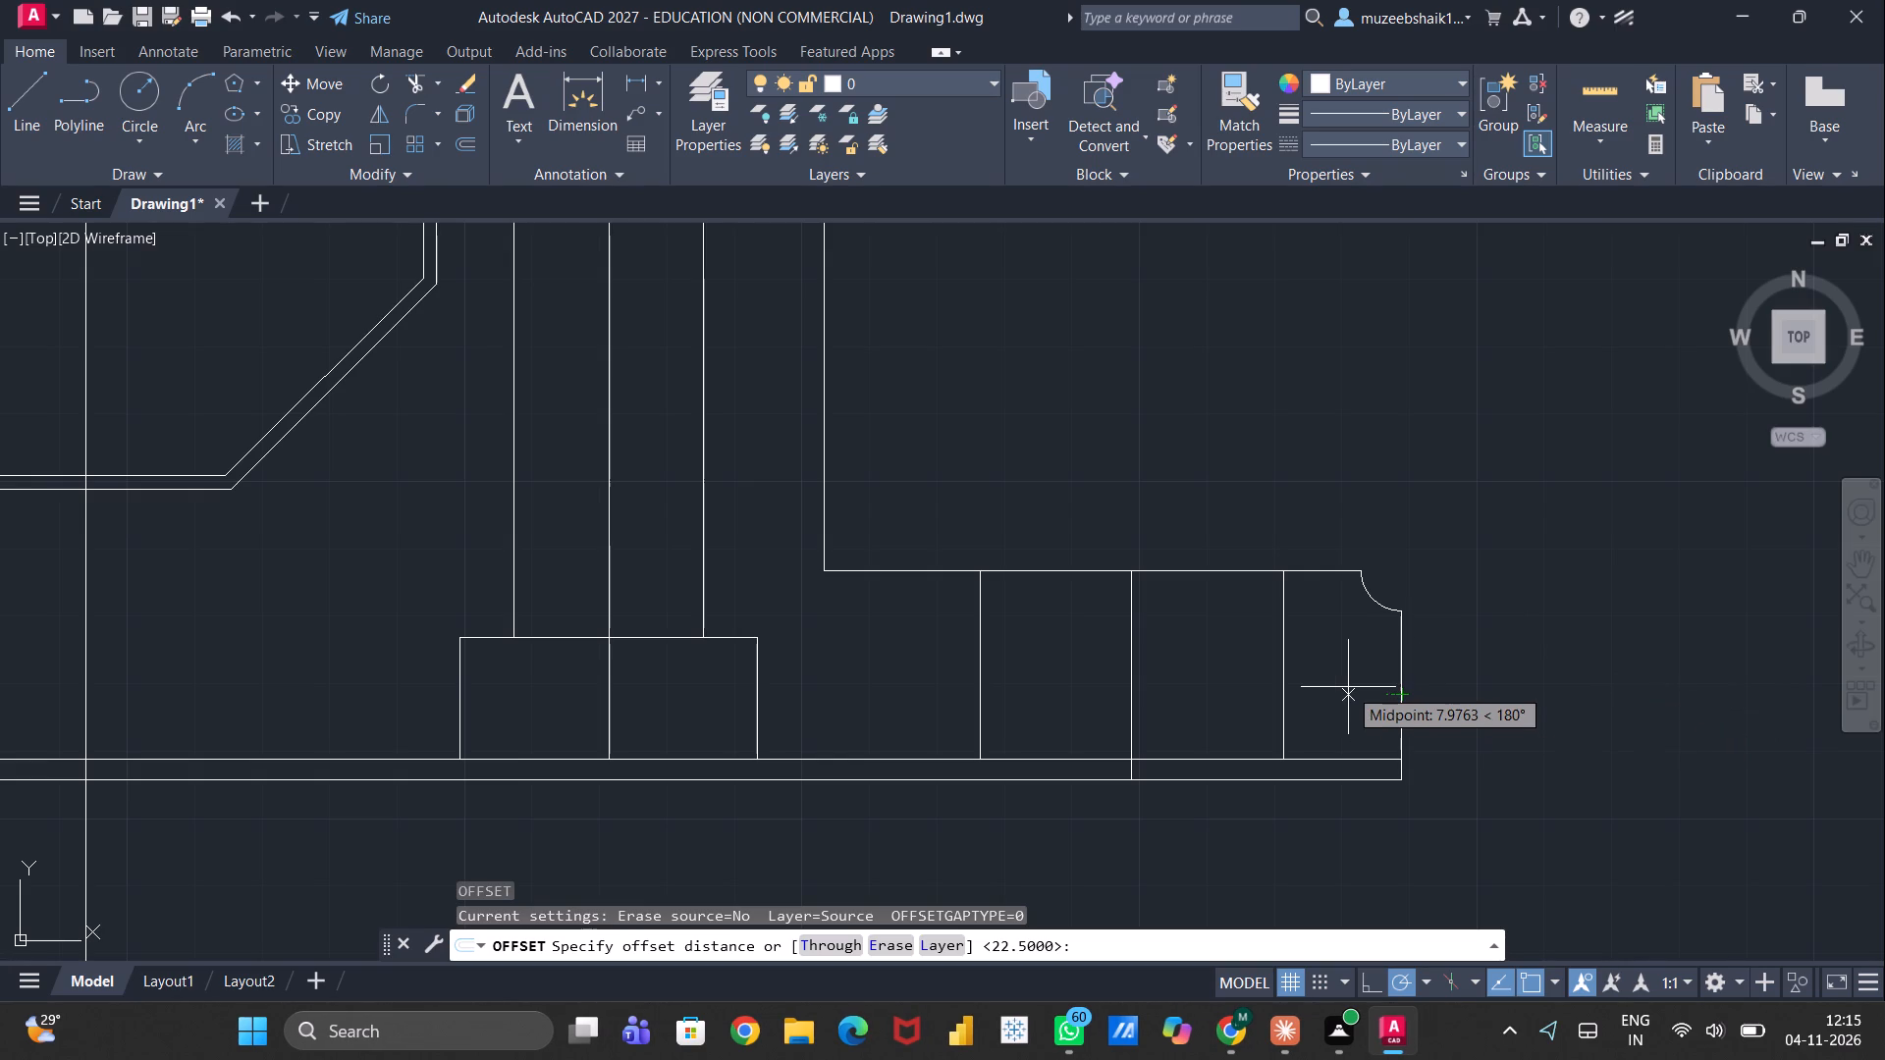
text(12)
key(Return)
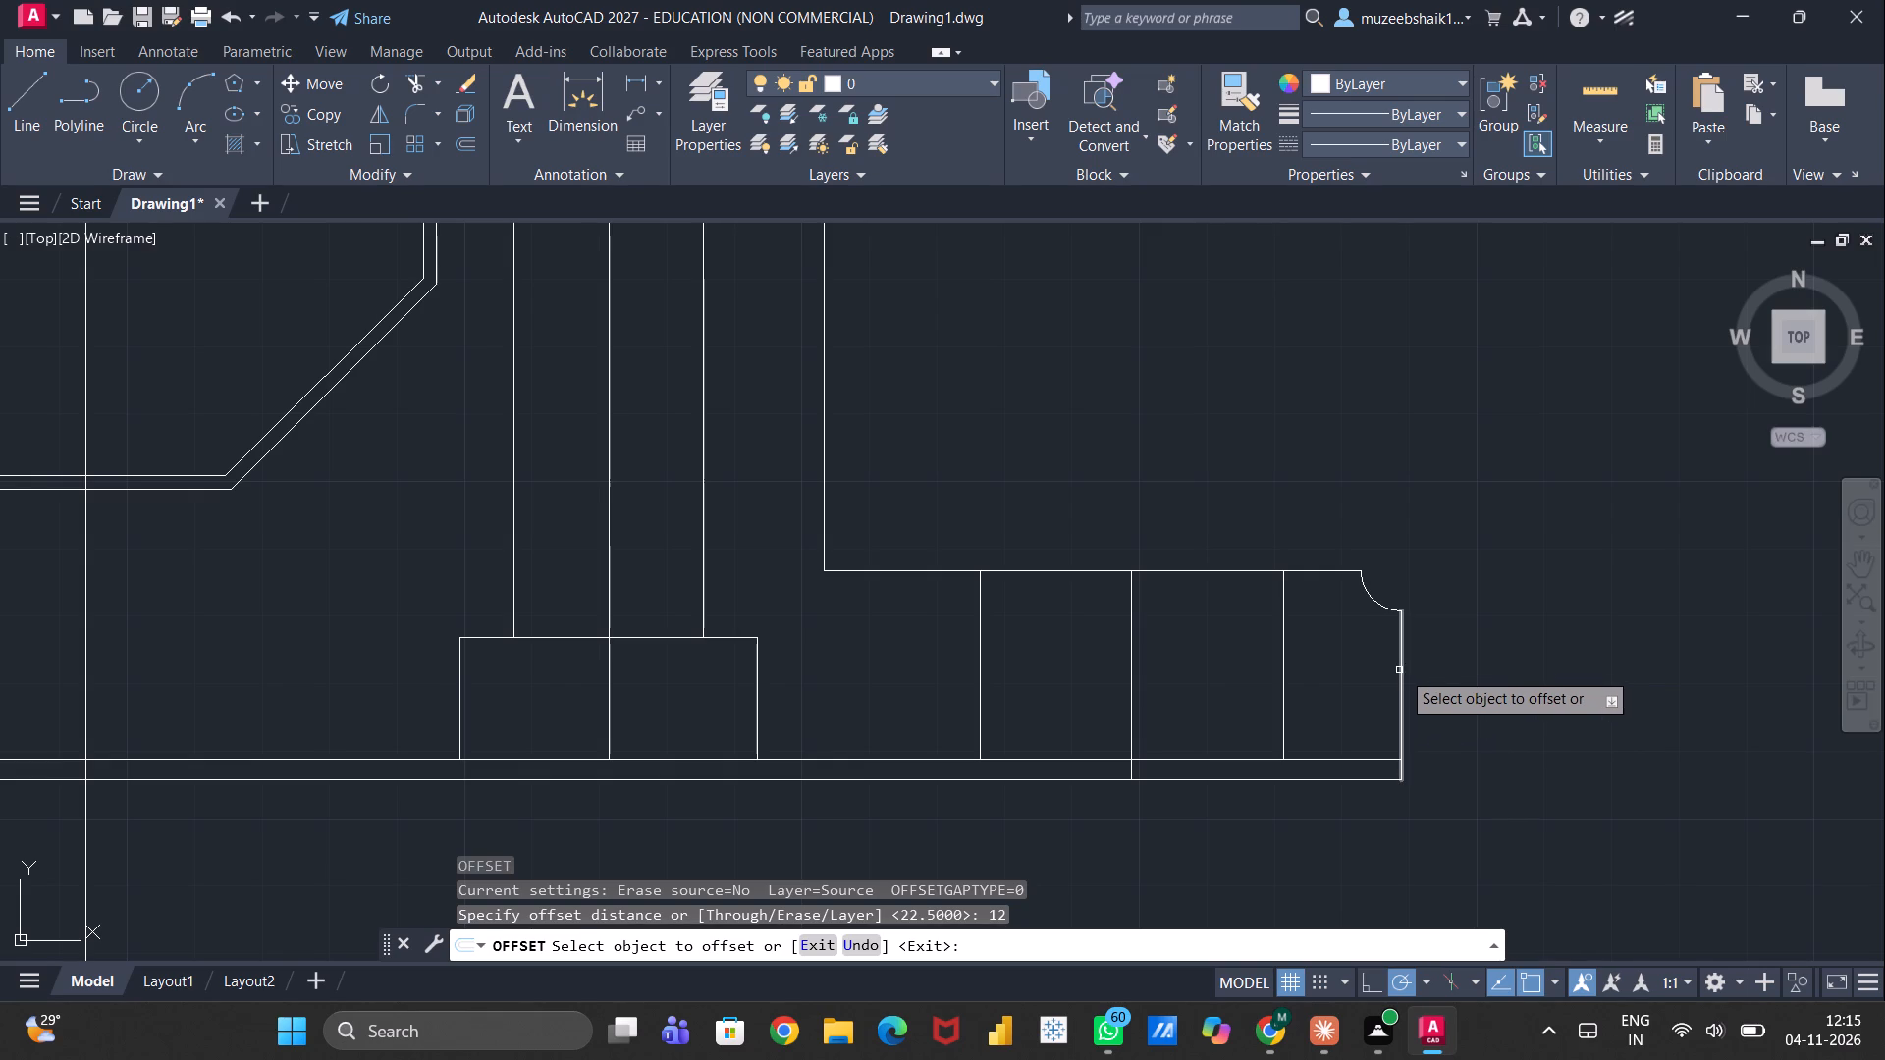
click(1403, 668)
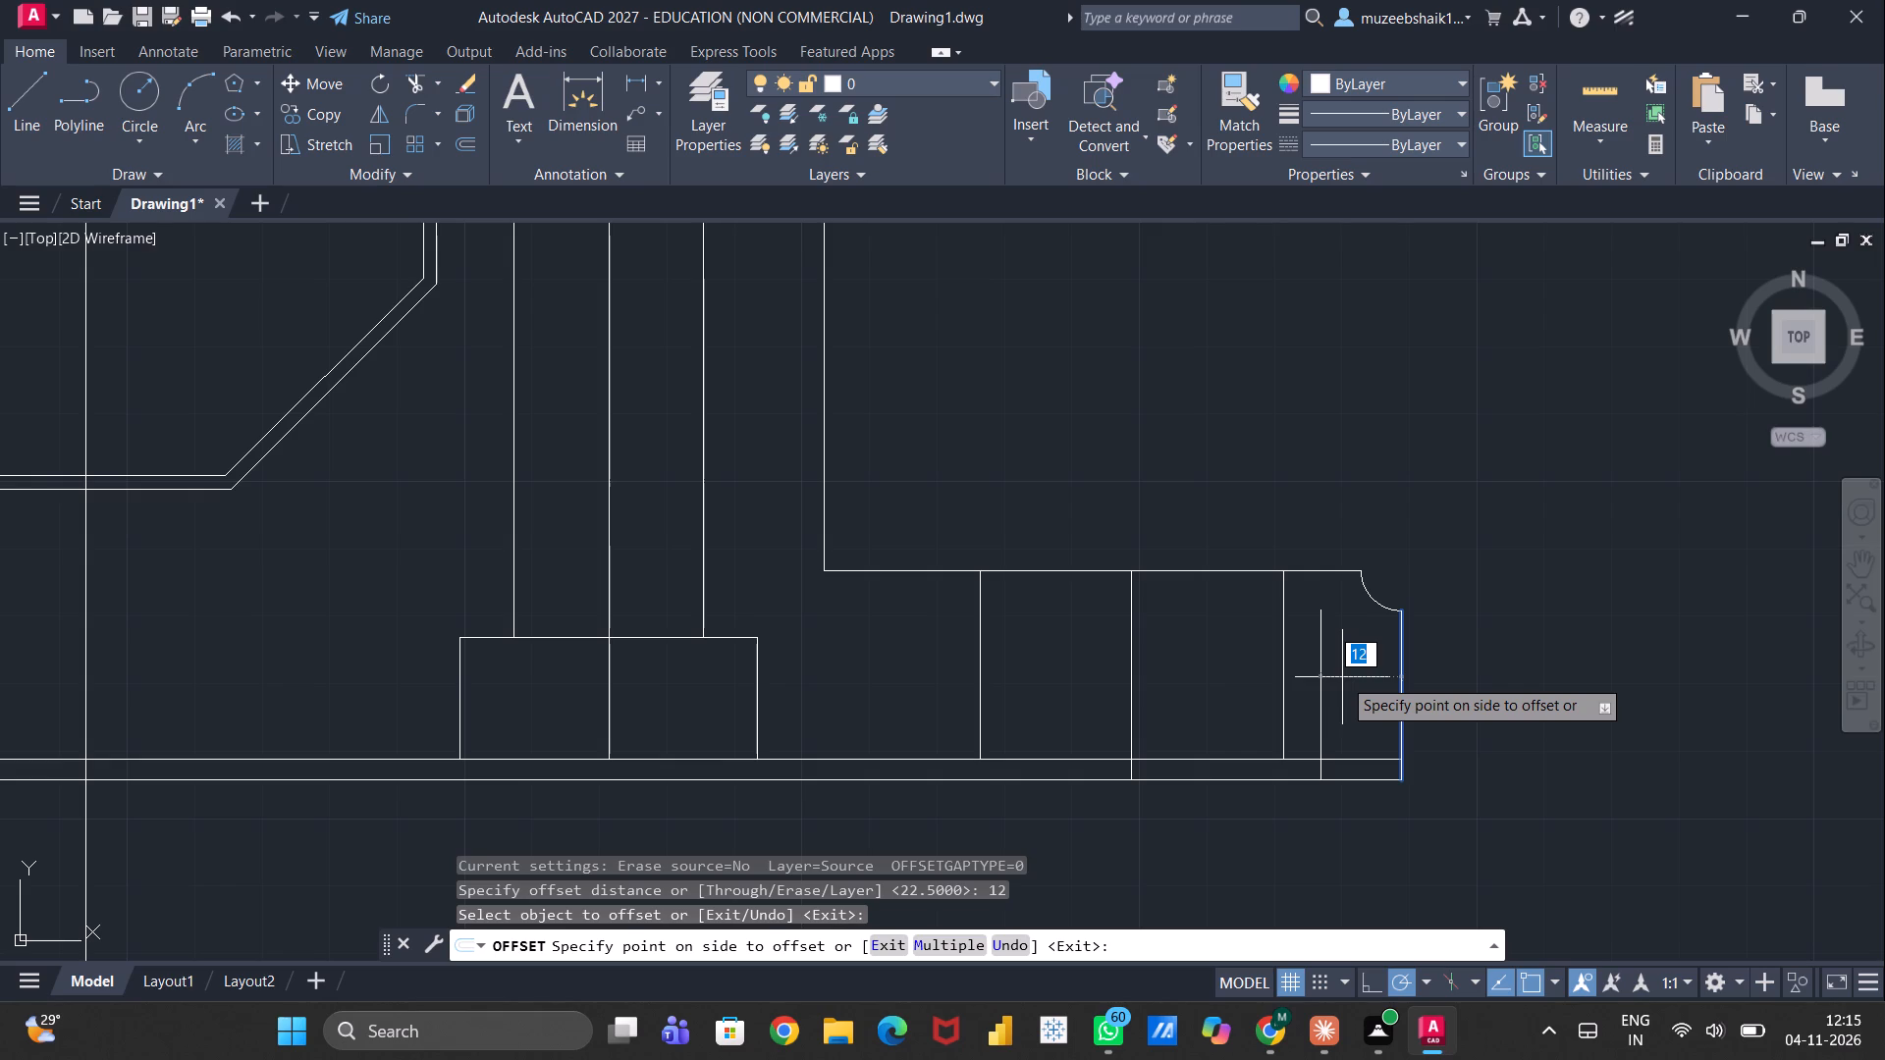
click(1342, 677)
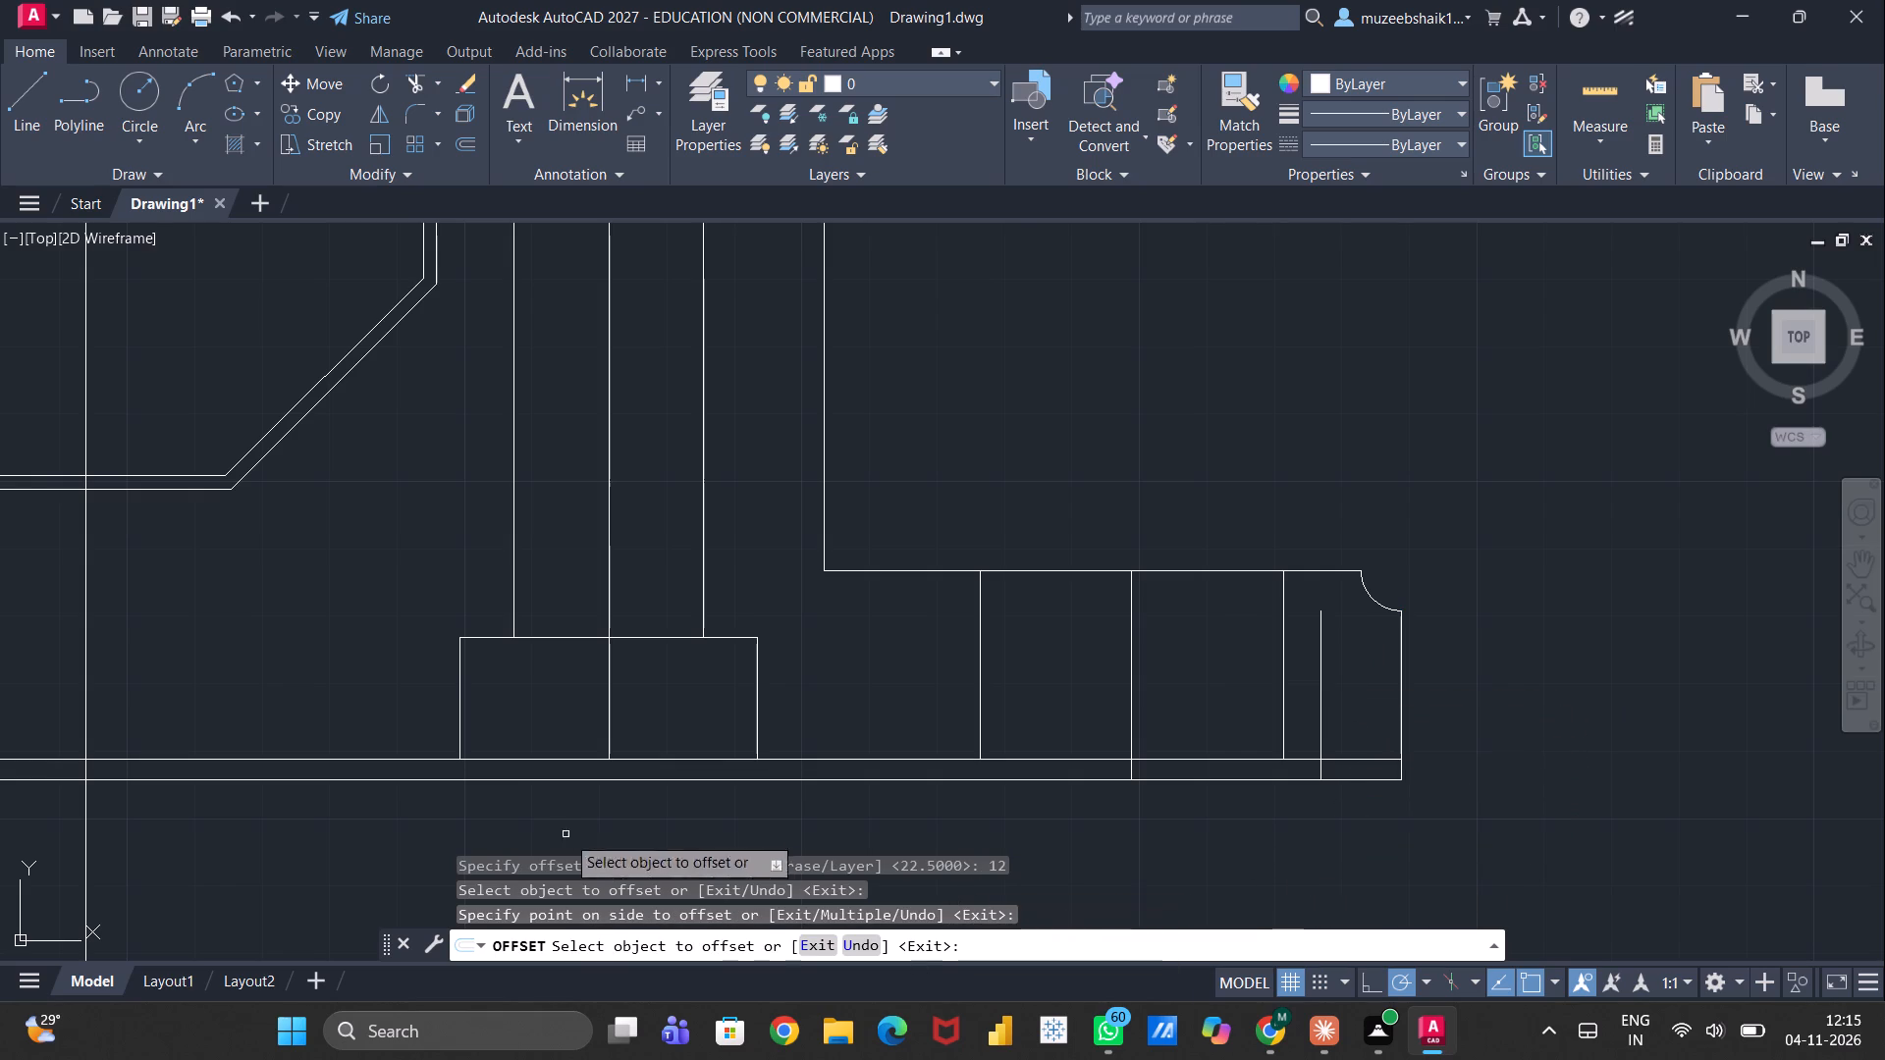
Offset the octagon's vertical centreline 12 towards the stepped hole, and end the Offset command.
middle_drag(27, 914, 98, 896)
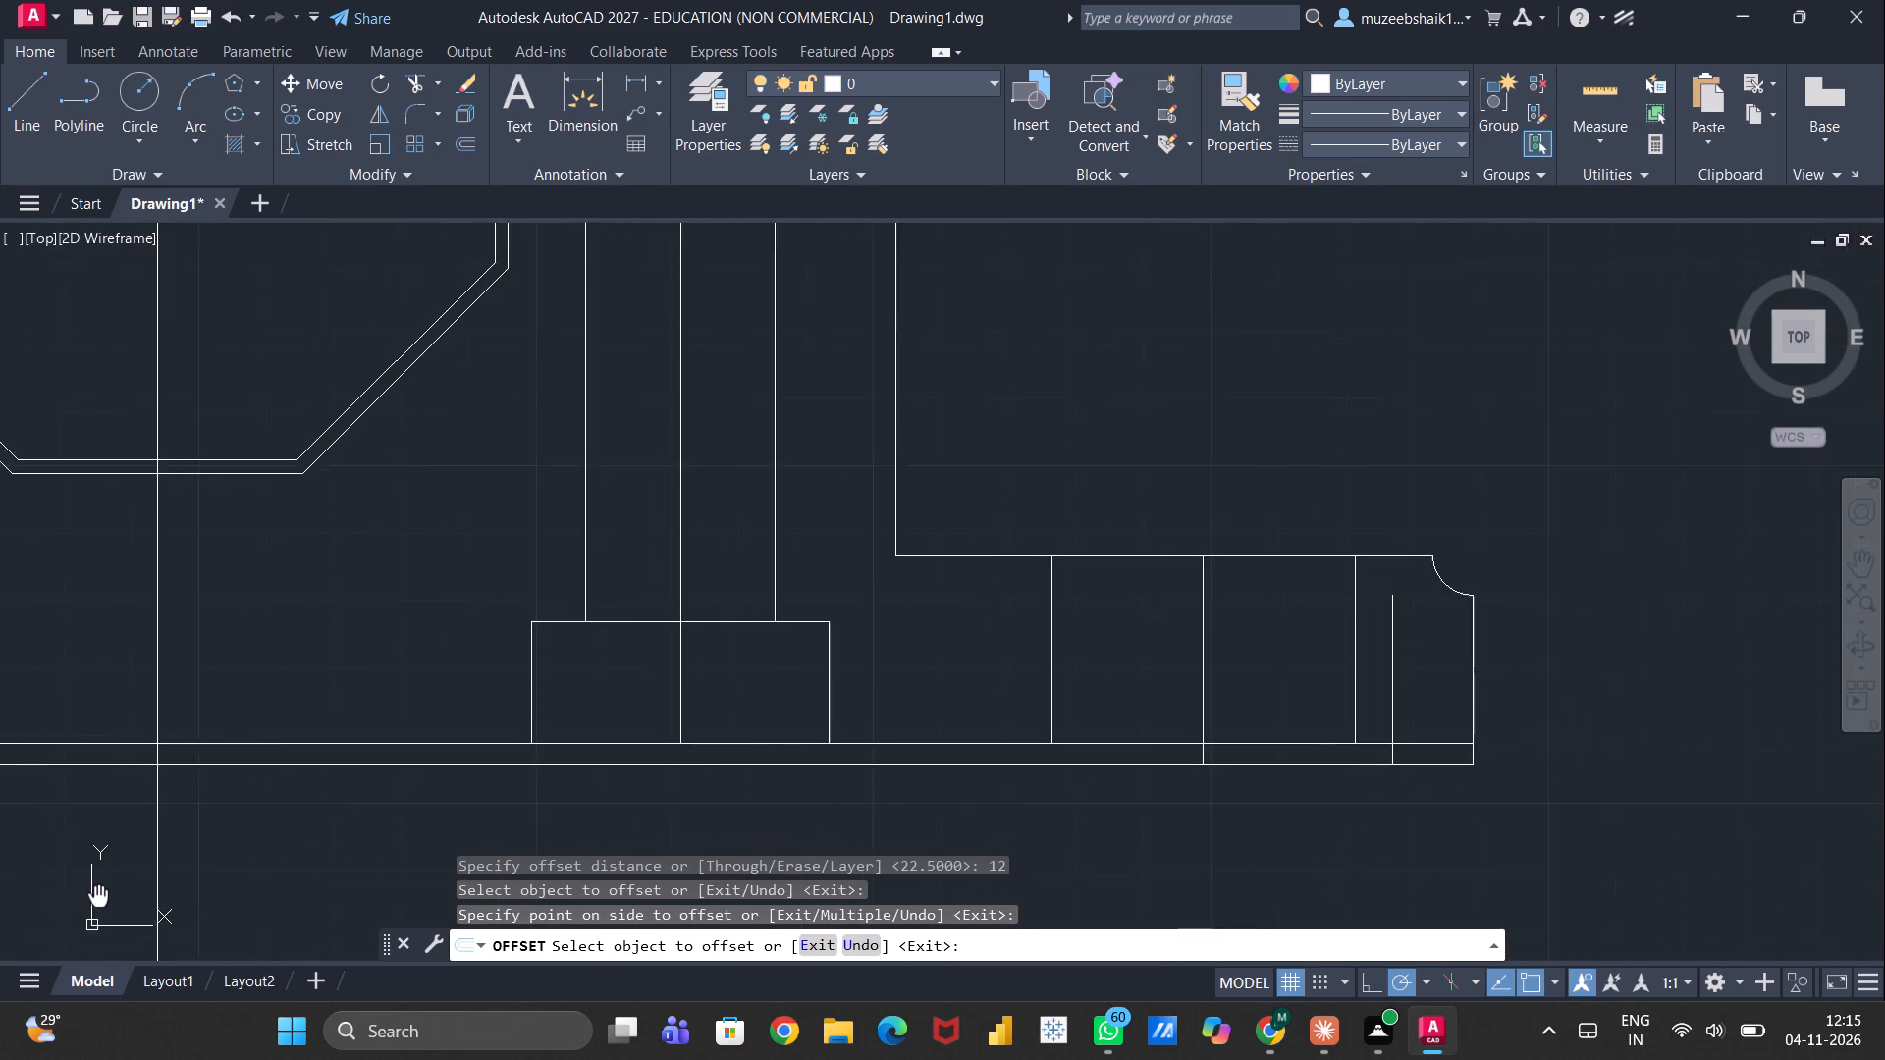
middle_drag(98, 896, 297, 757)
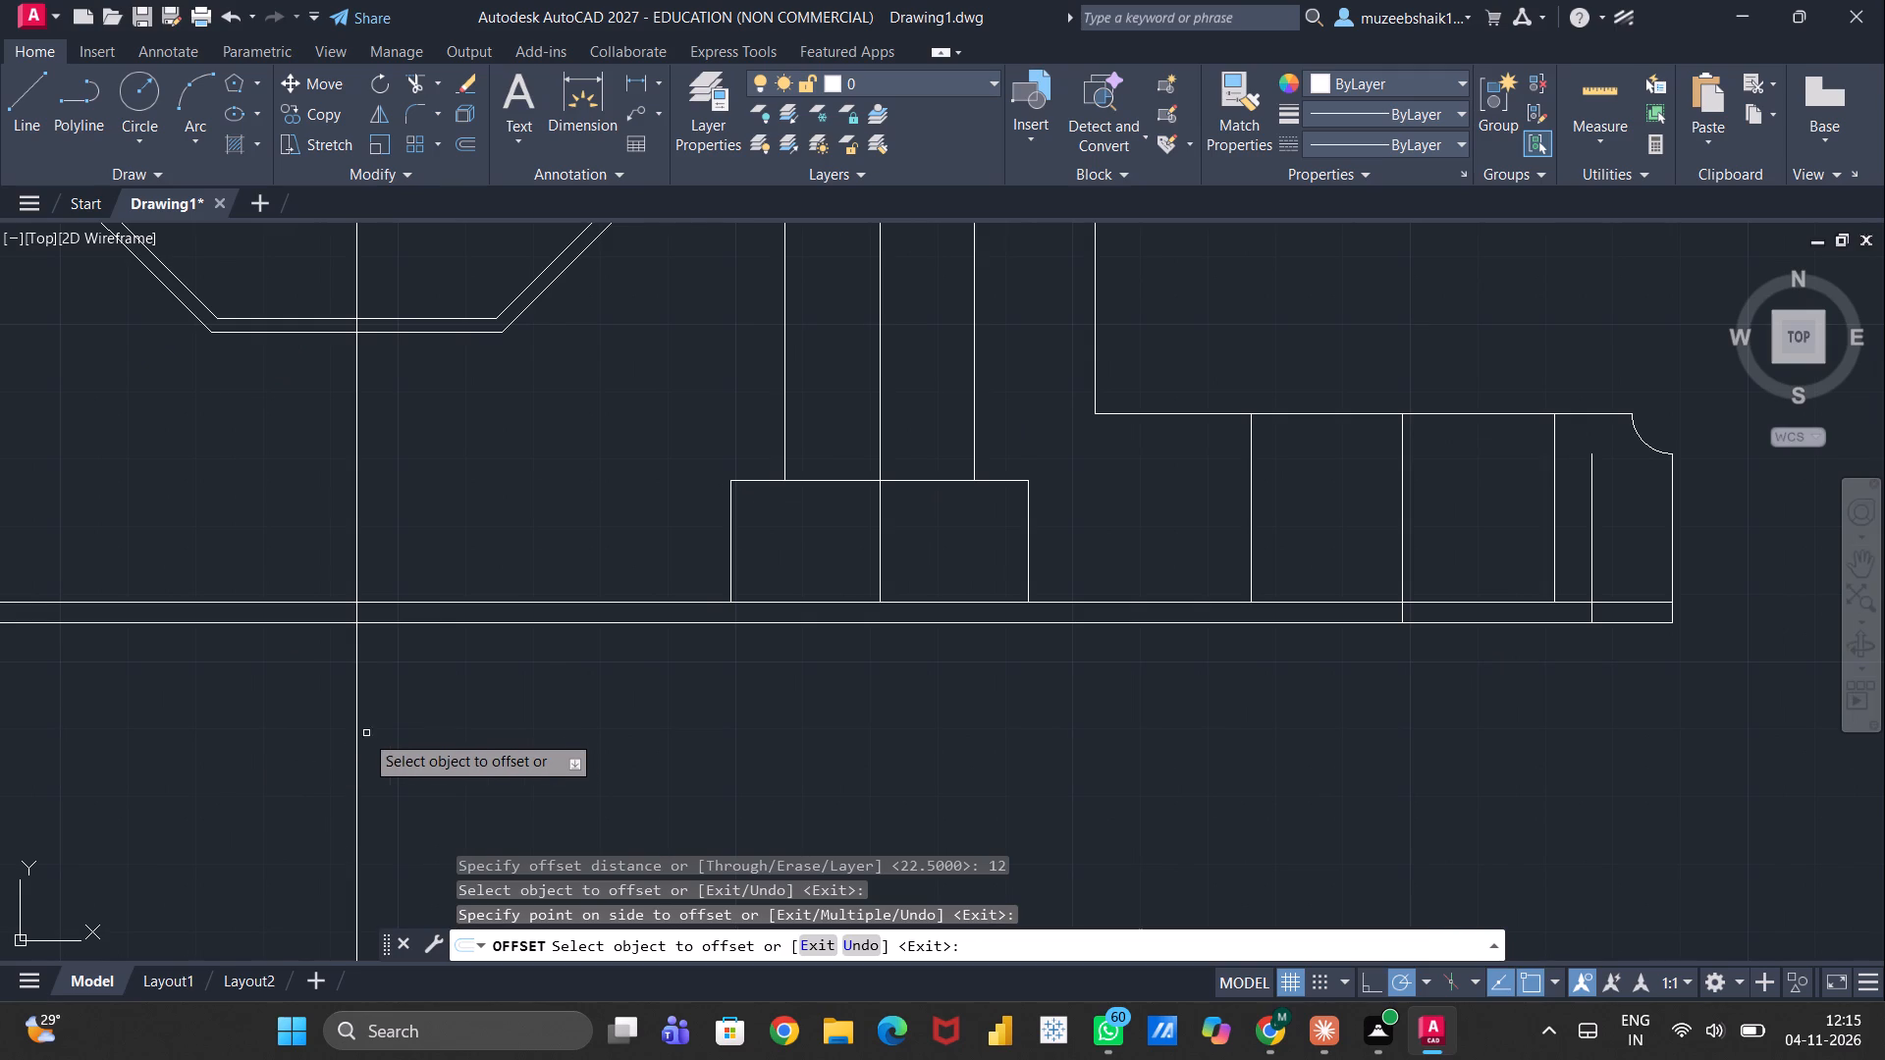
click(354, 735)
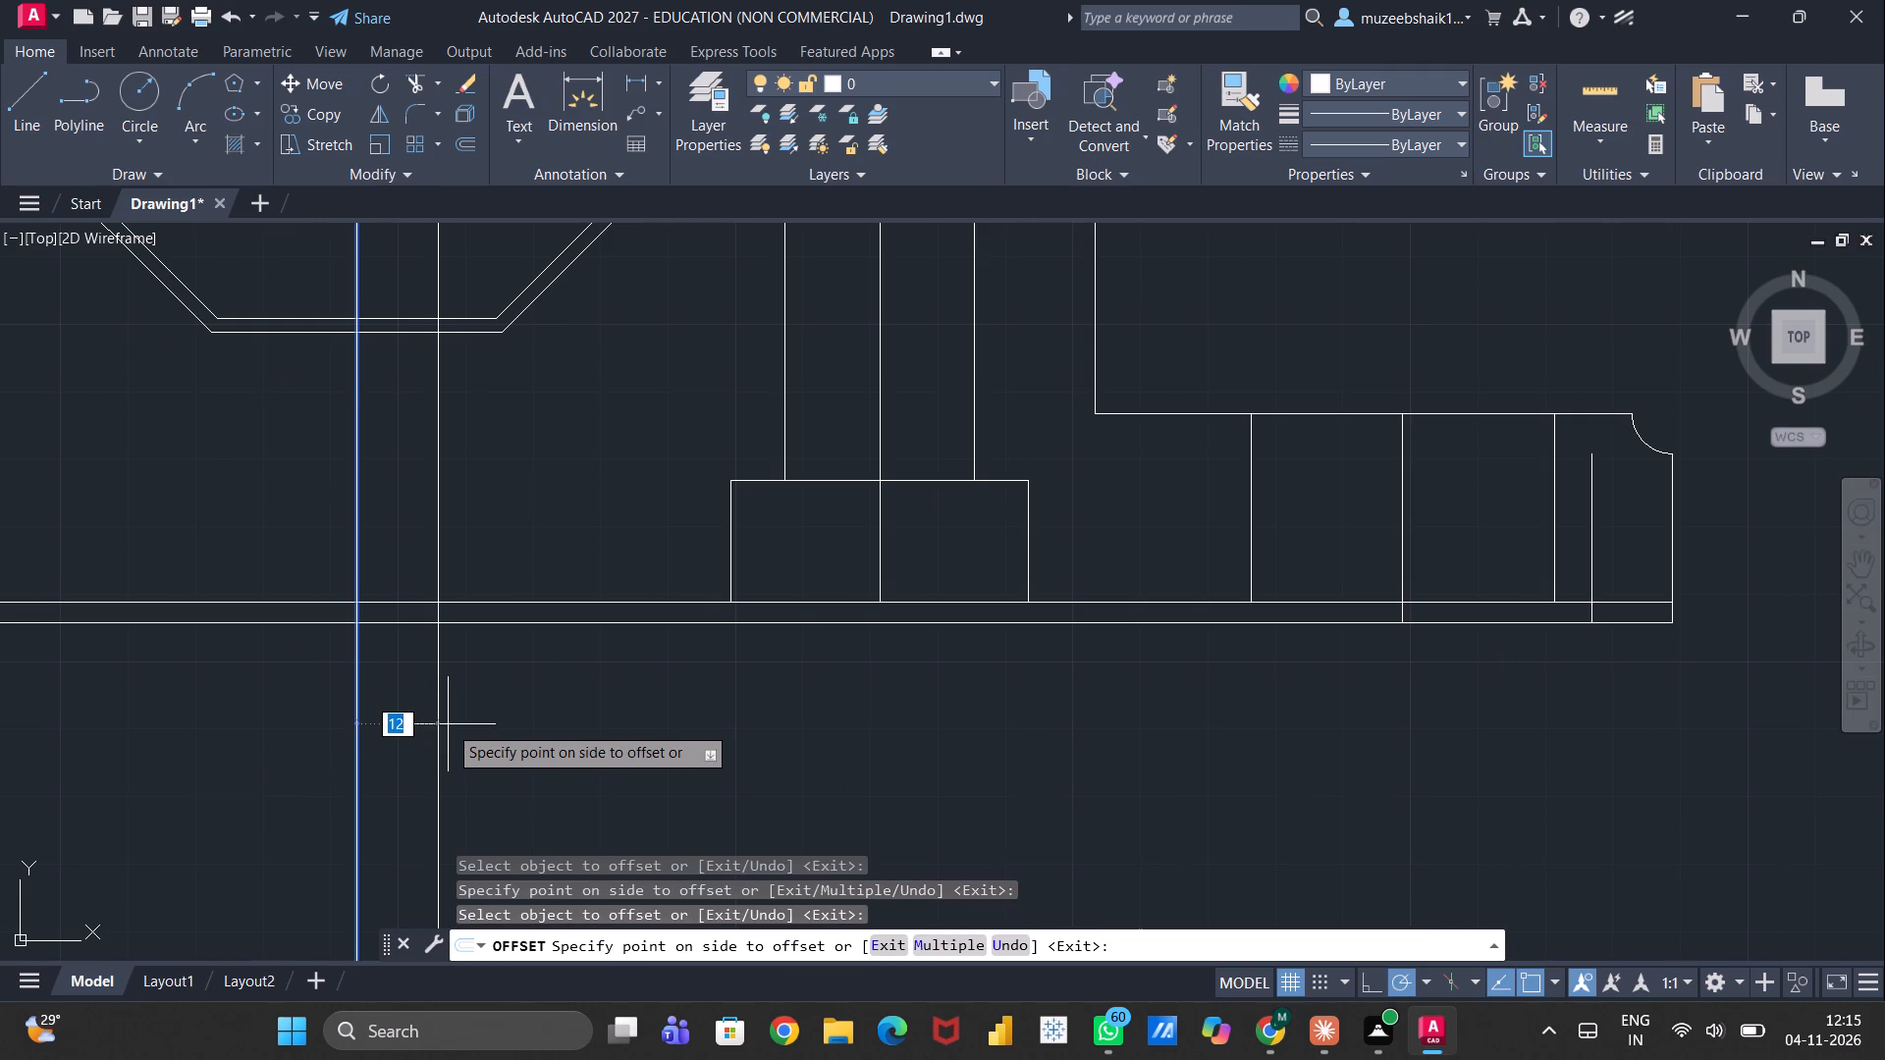
click(448, 724)
key(Escape)
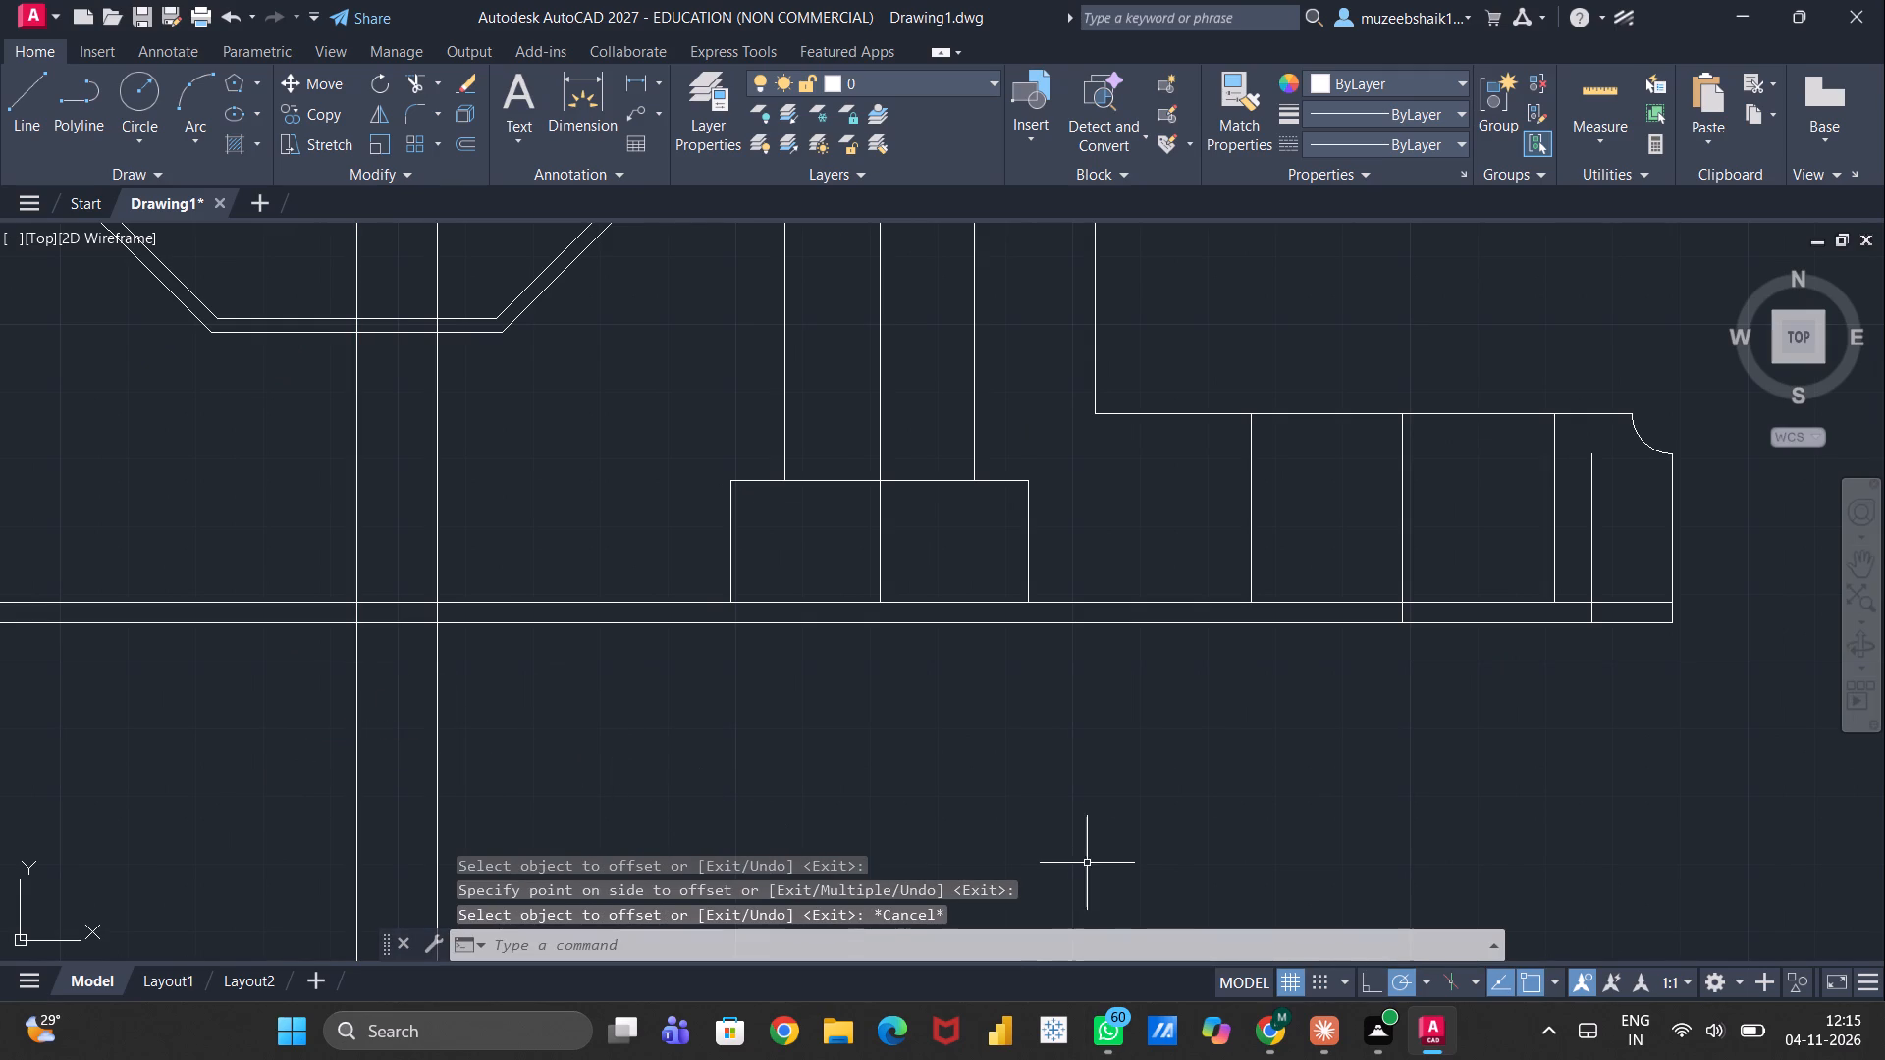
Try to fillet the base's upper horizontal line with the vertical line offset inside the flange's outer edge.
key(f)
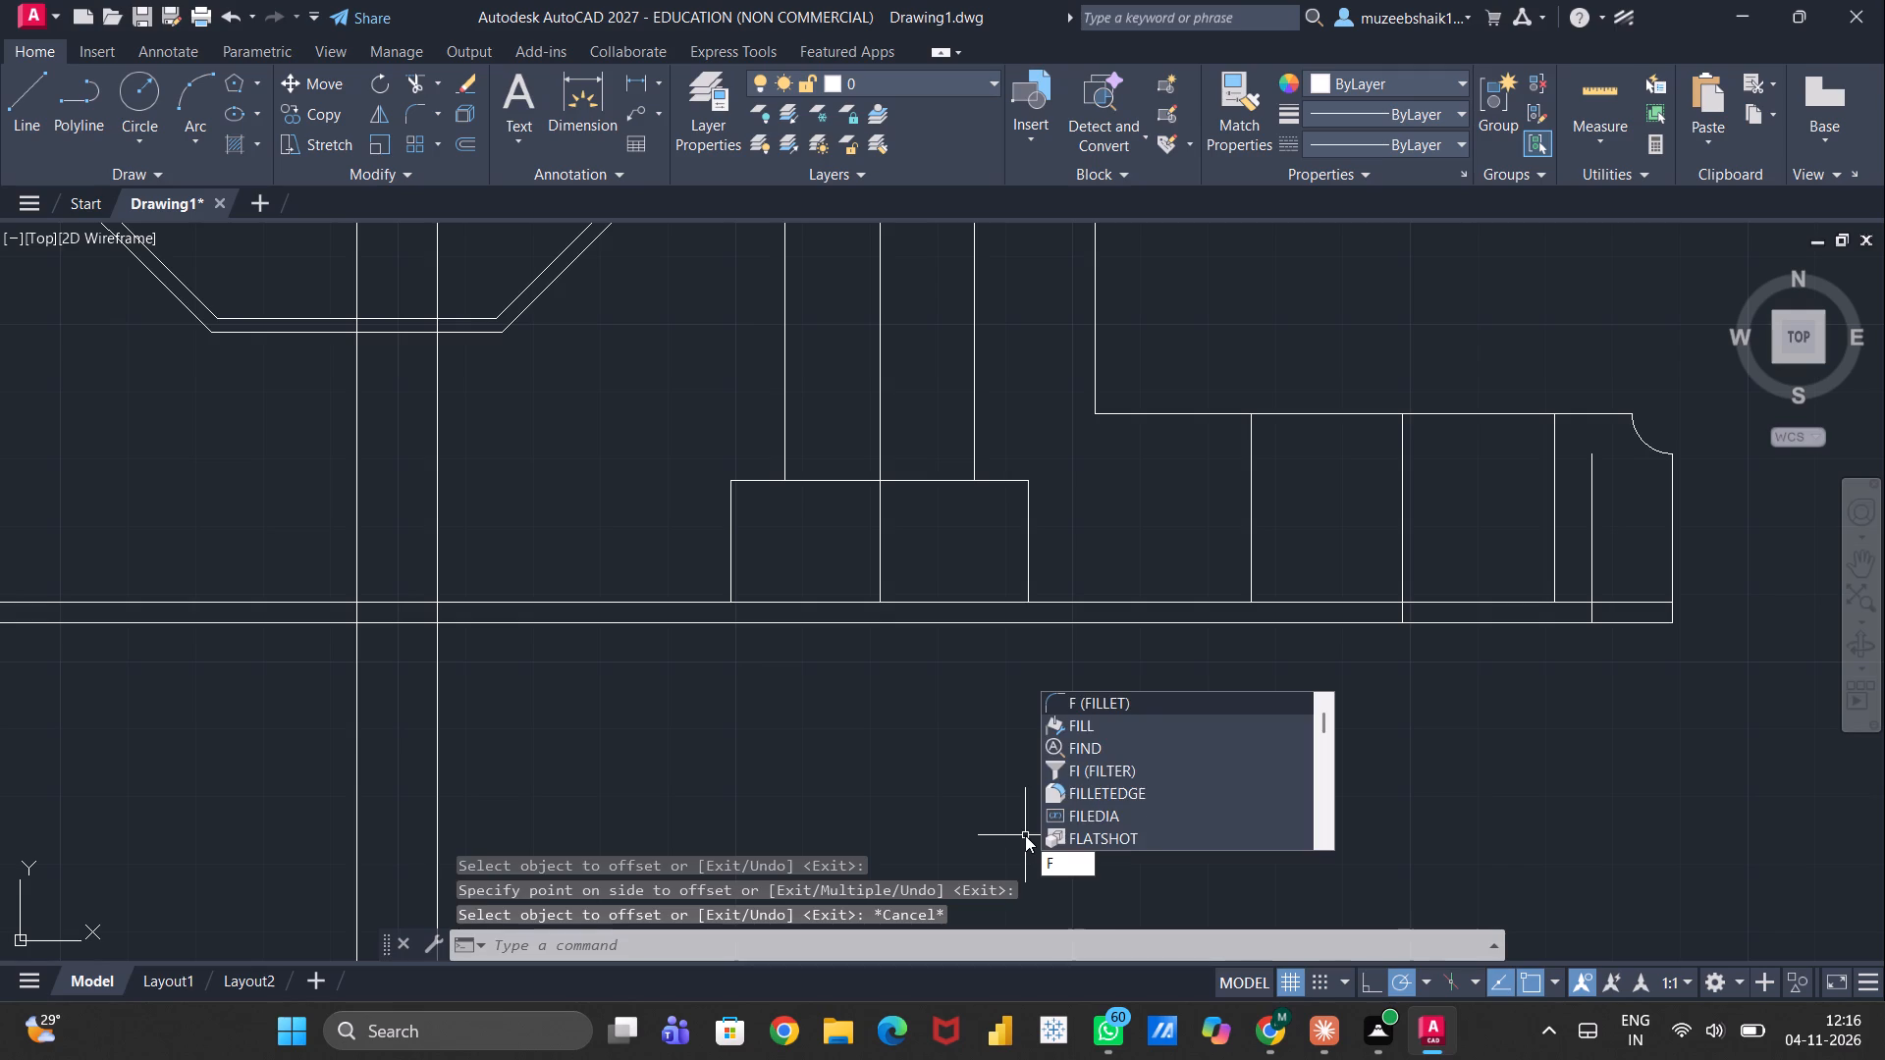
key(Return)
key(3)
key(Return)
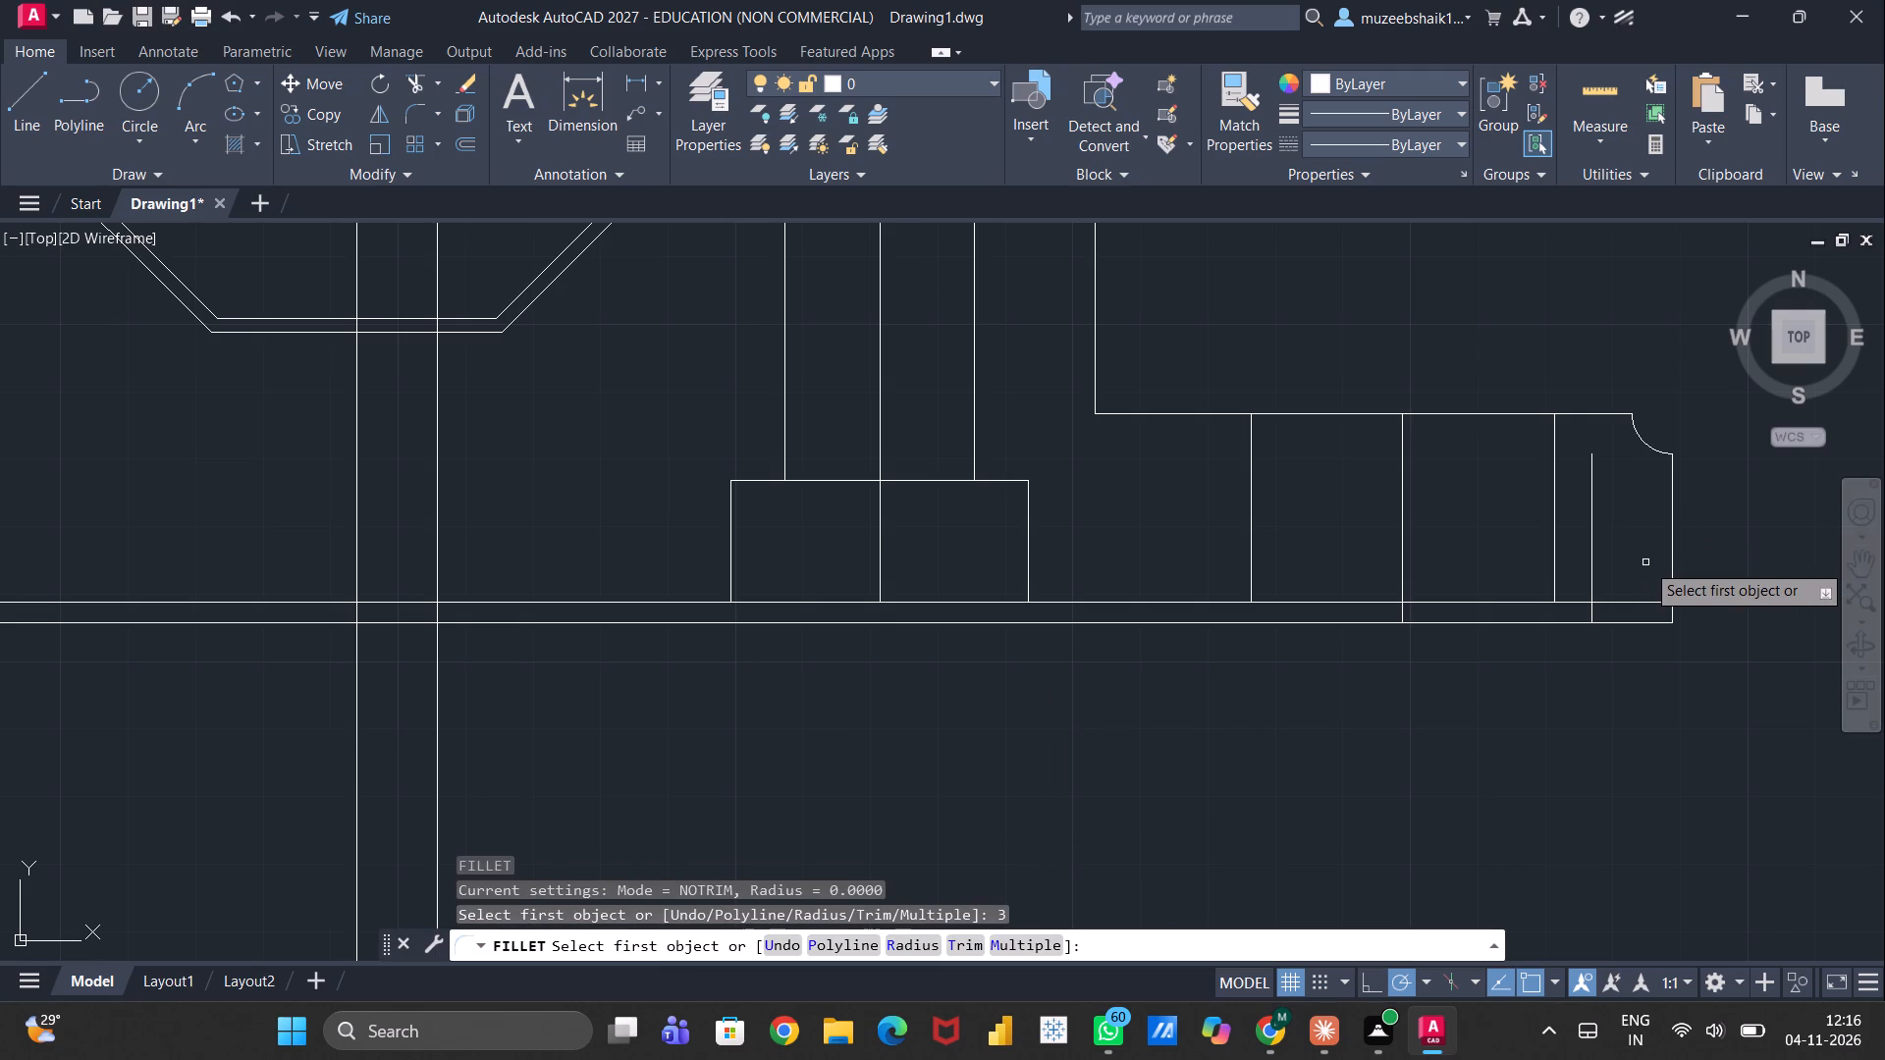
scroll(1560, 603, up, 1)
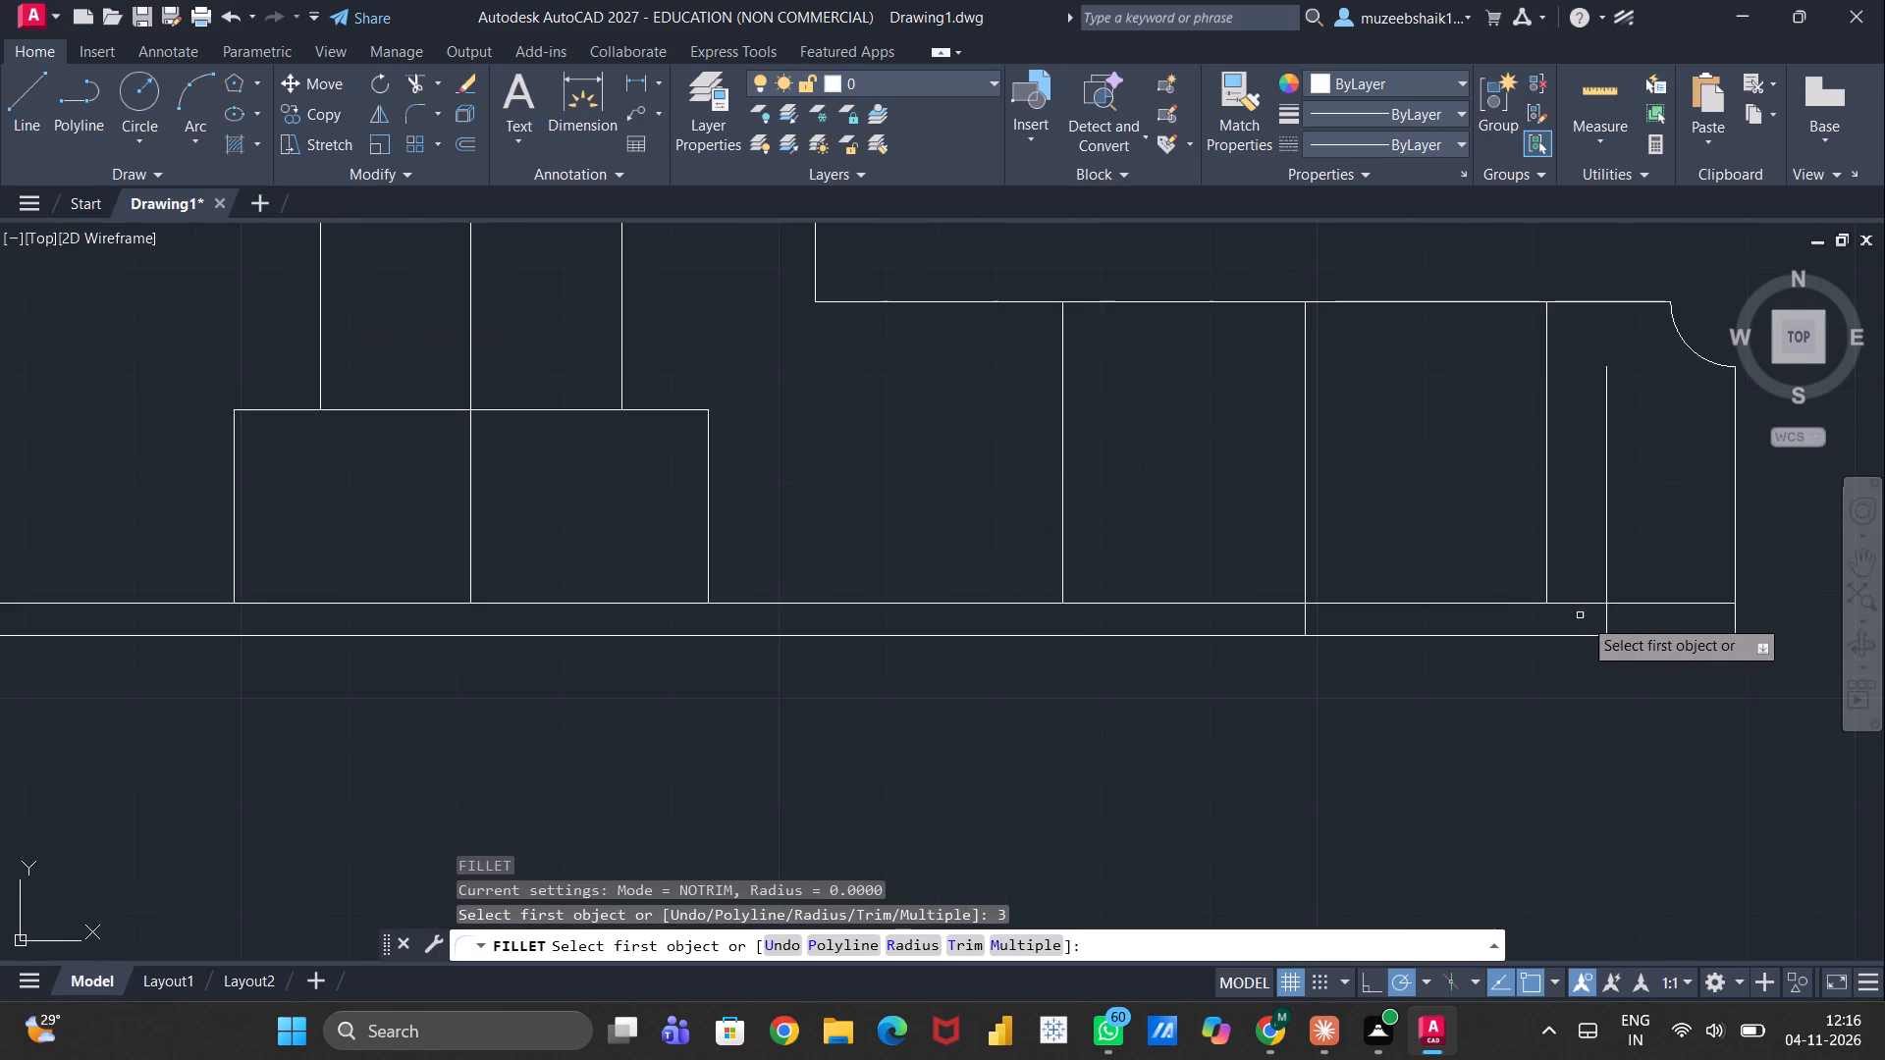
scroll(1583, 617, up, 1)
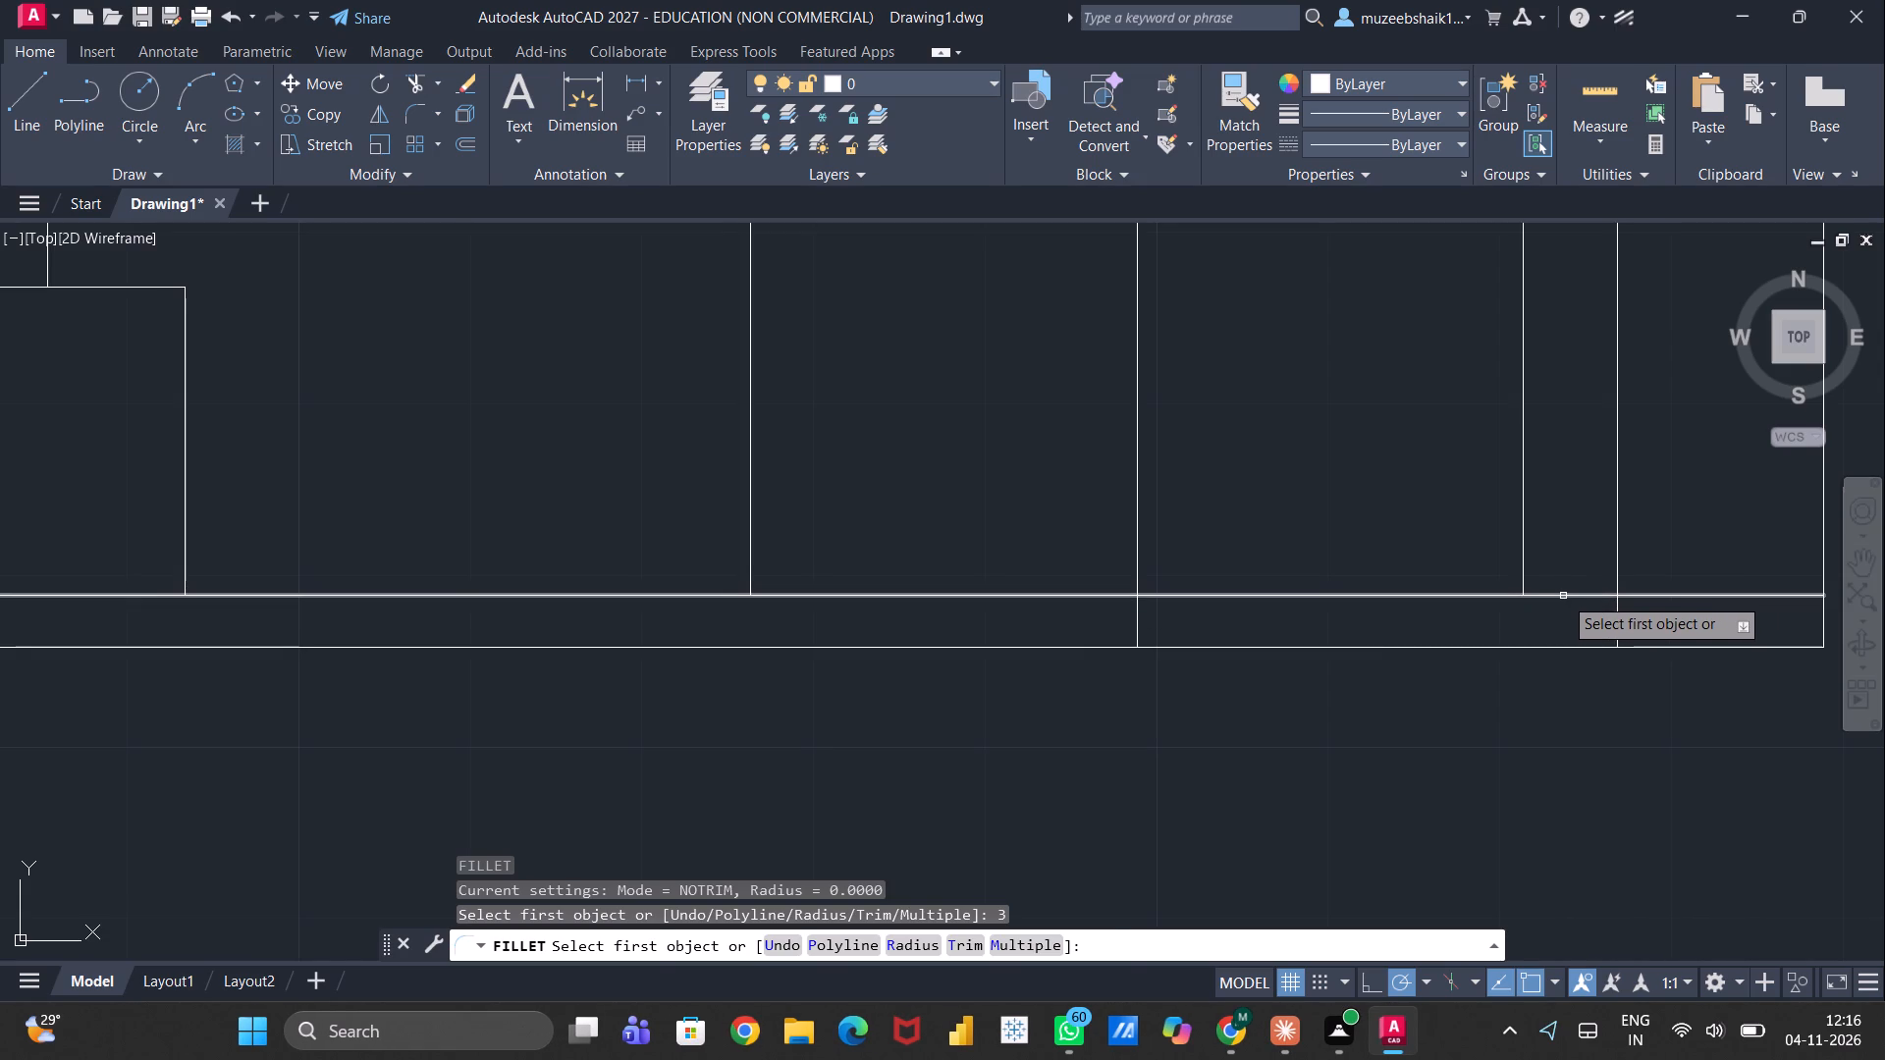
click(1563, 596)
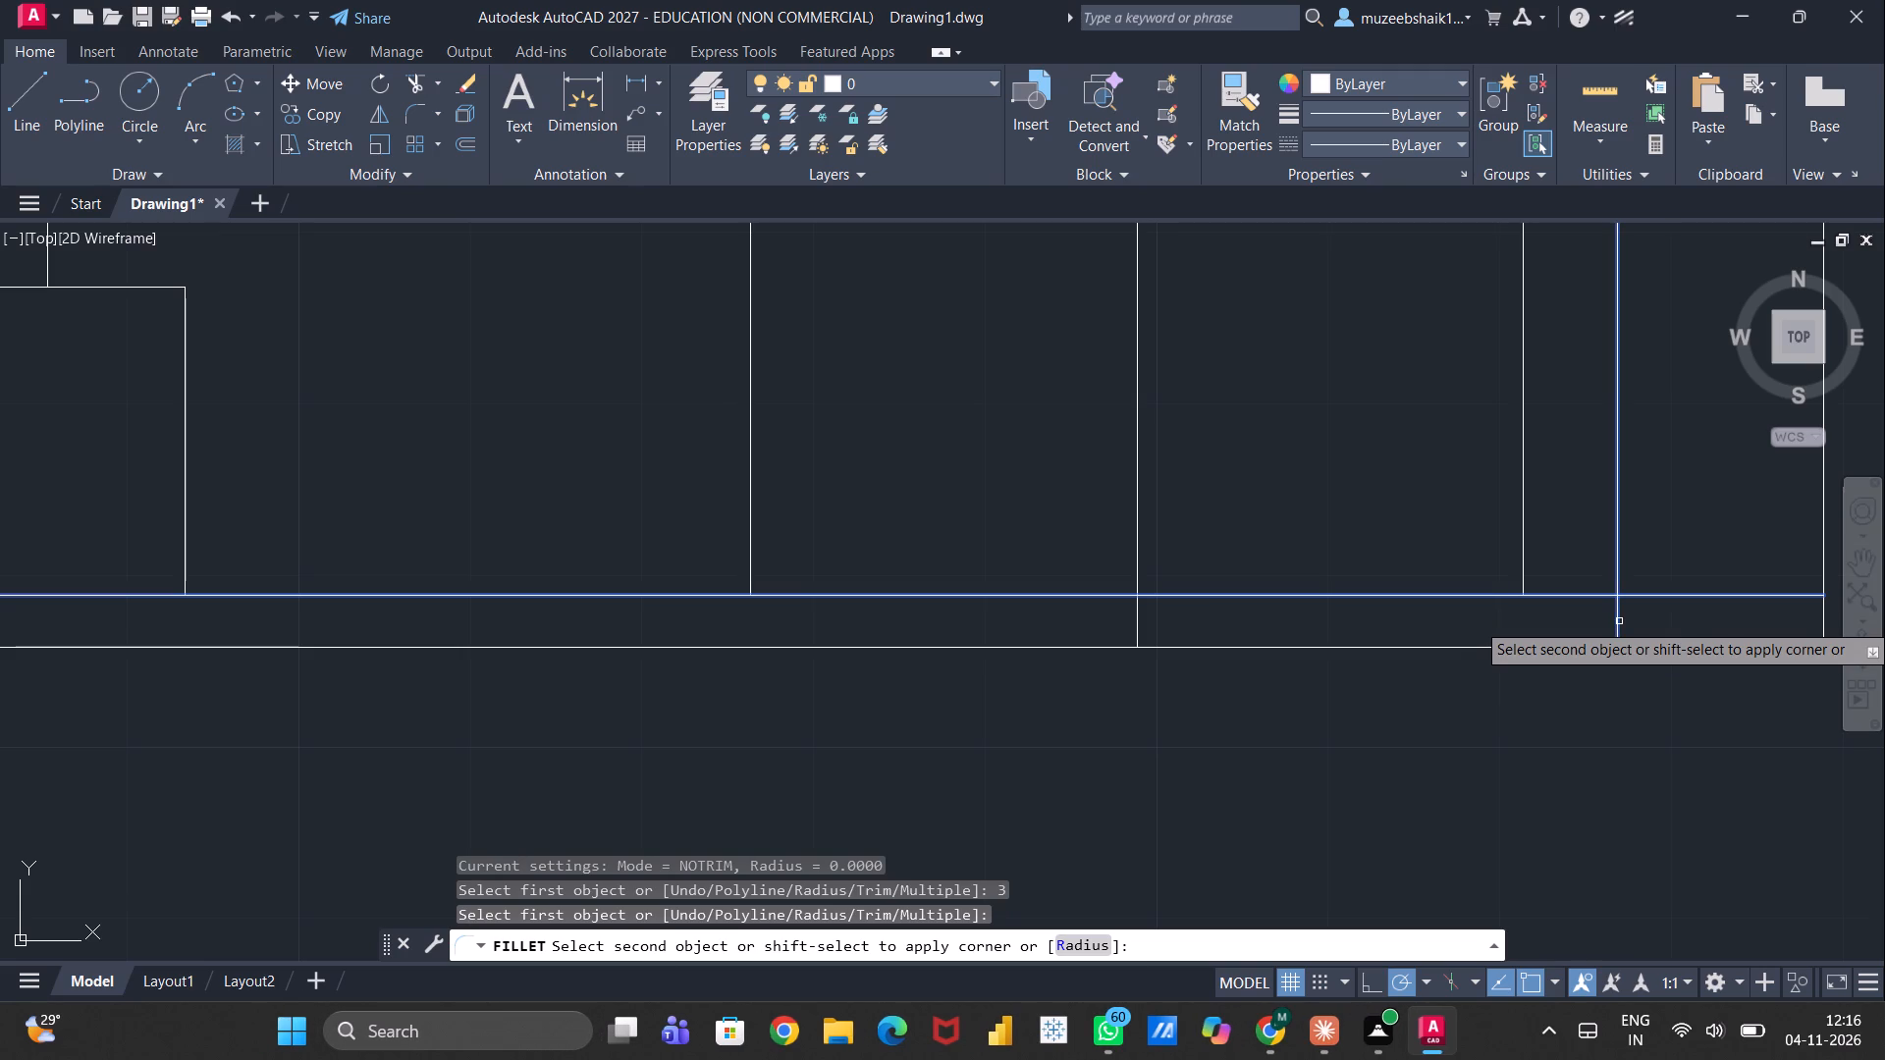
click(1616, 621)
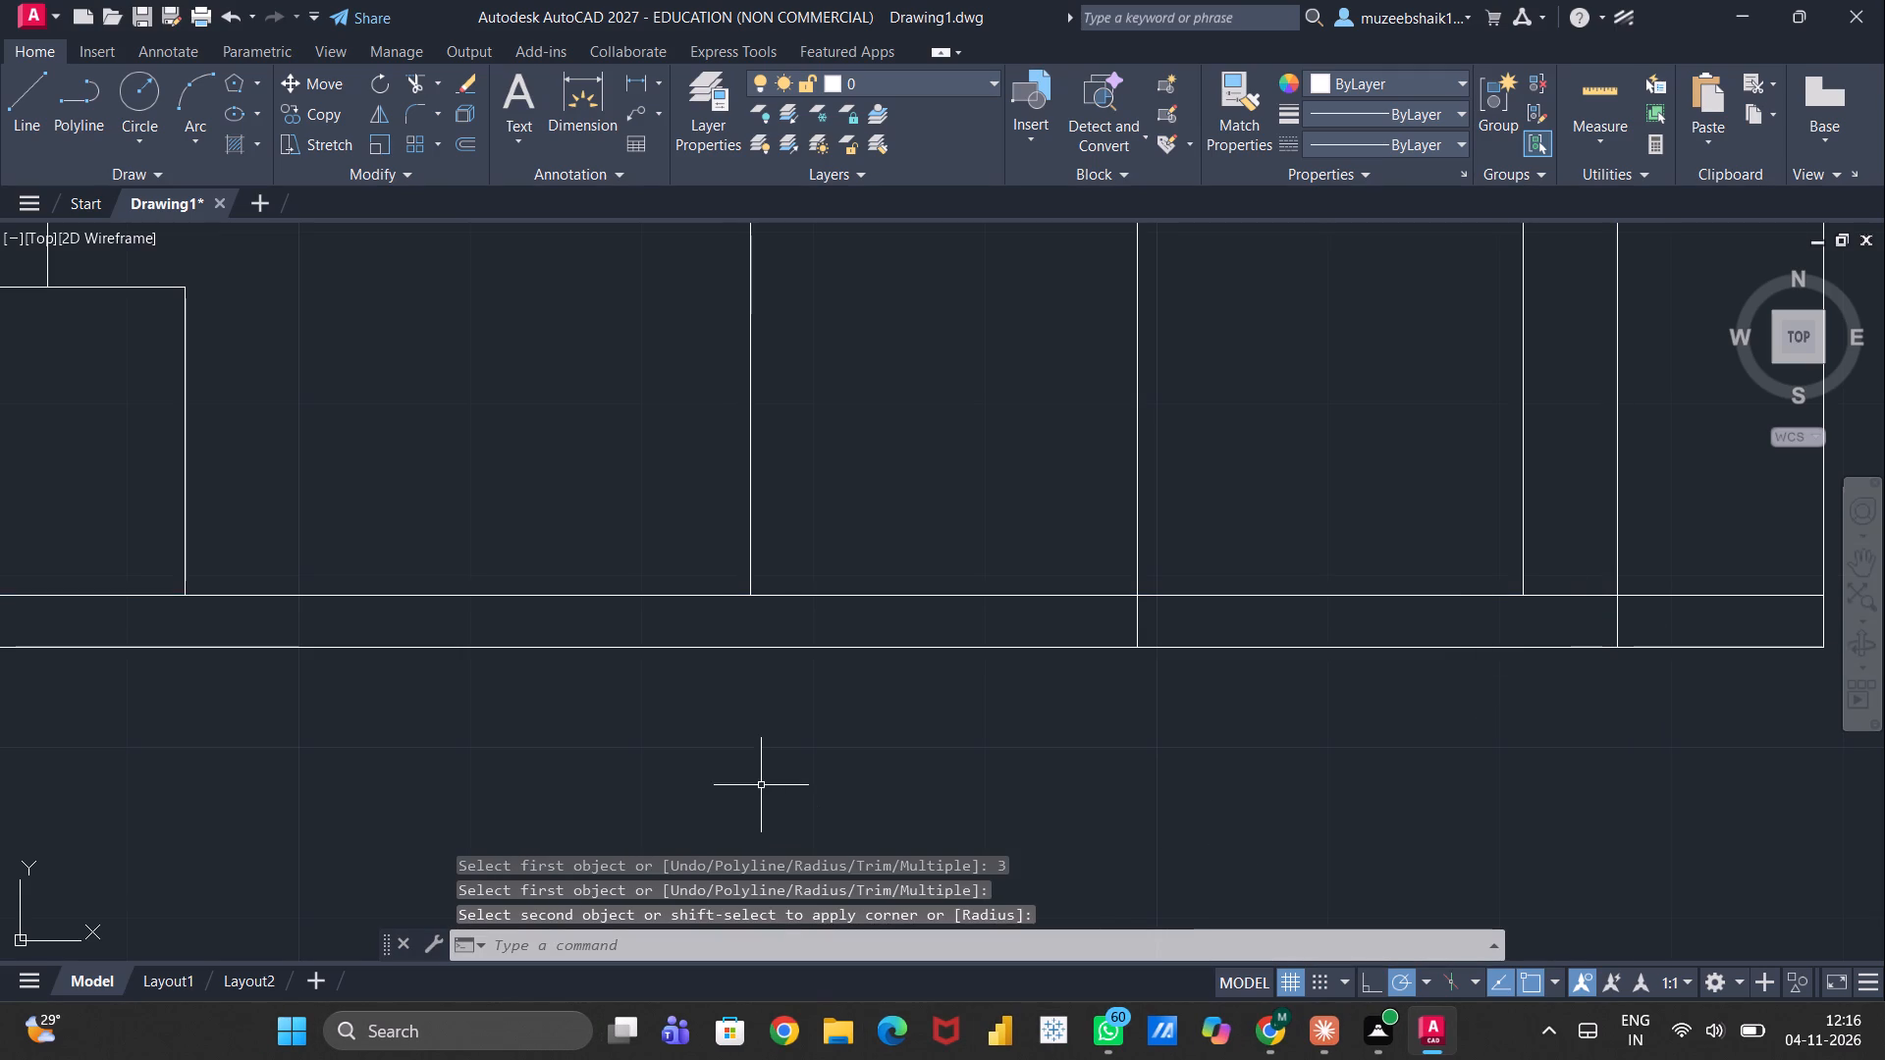
Fillet the base's upper horizontal line and the vertical line offset inside the flange with radius 3.
key(f)
key(Return)
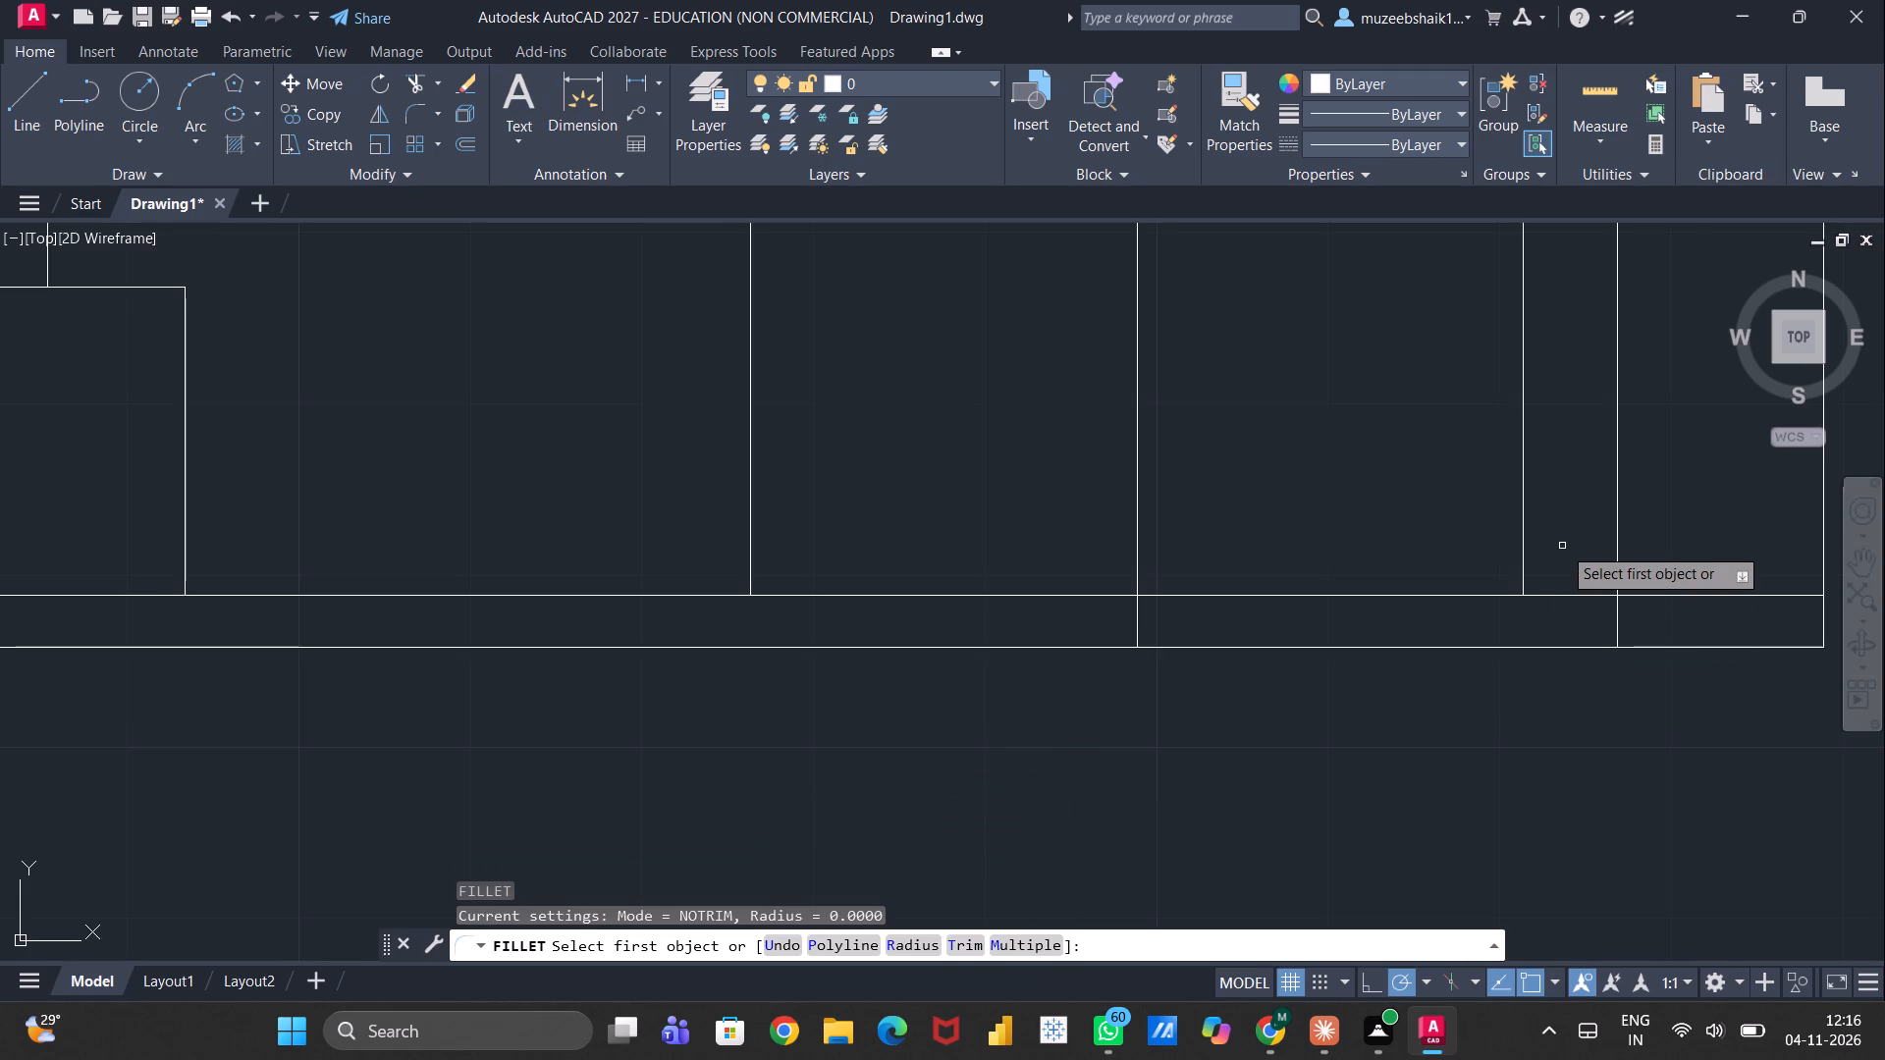
key(r)
key(Return)
key(3)
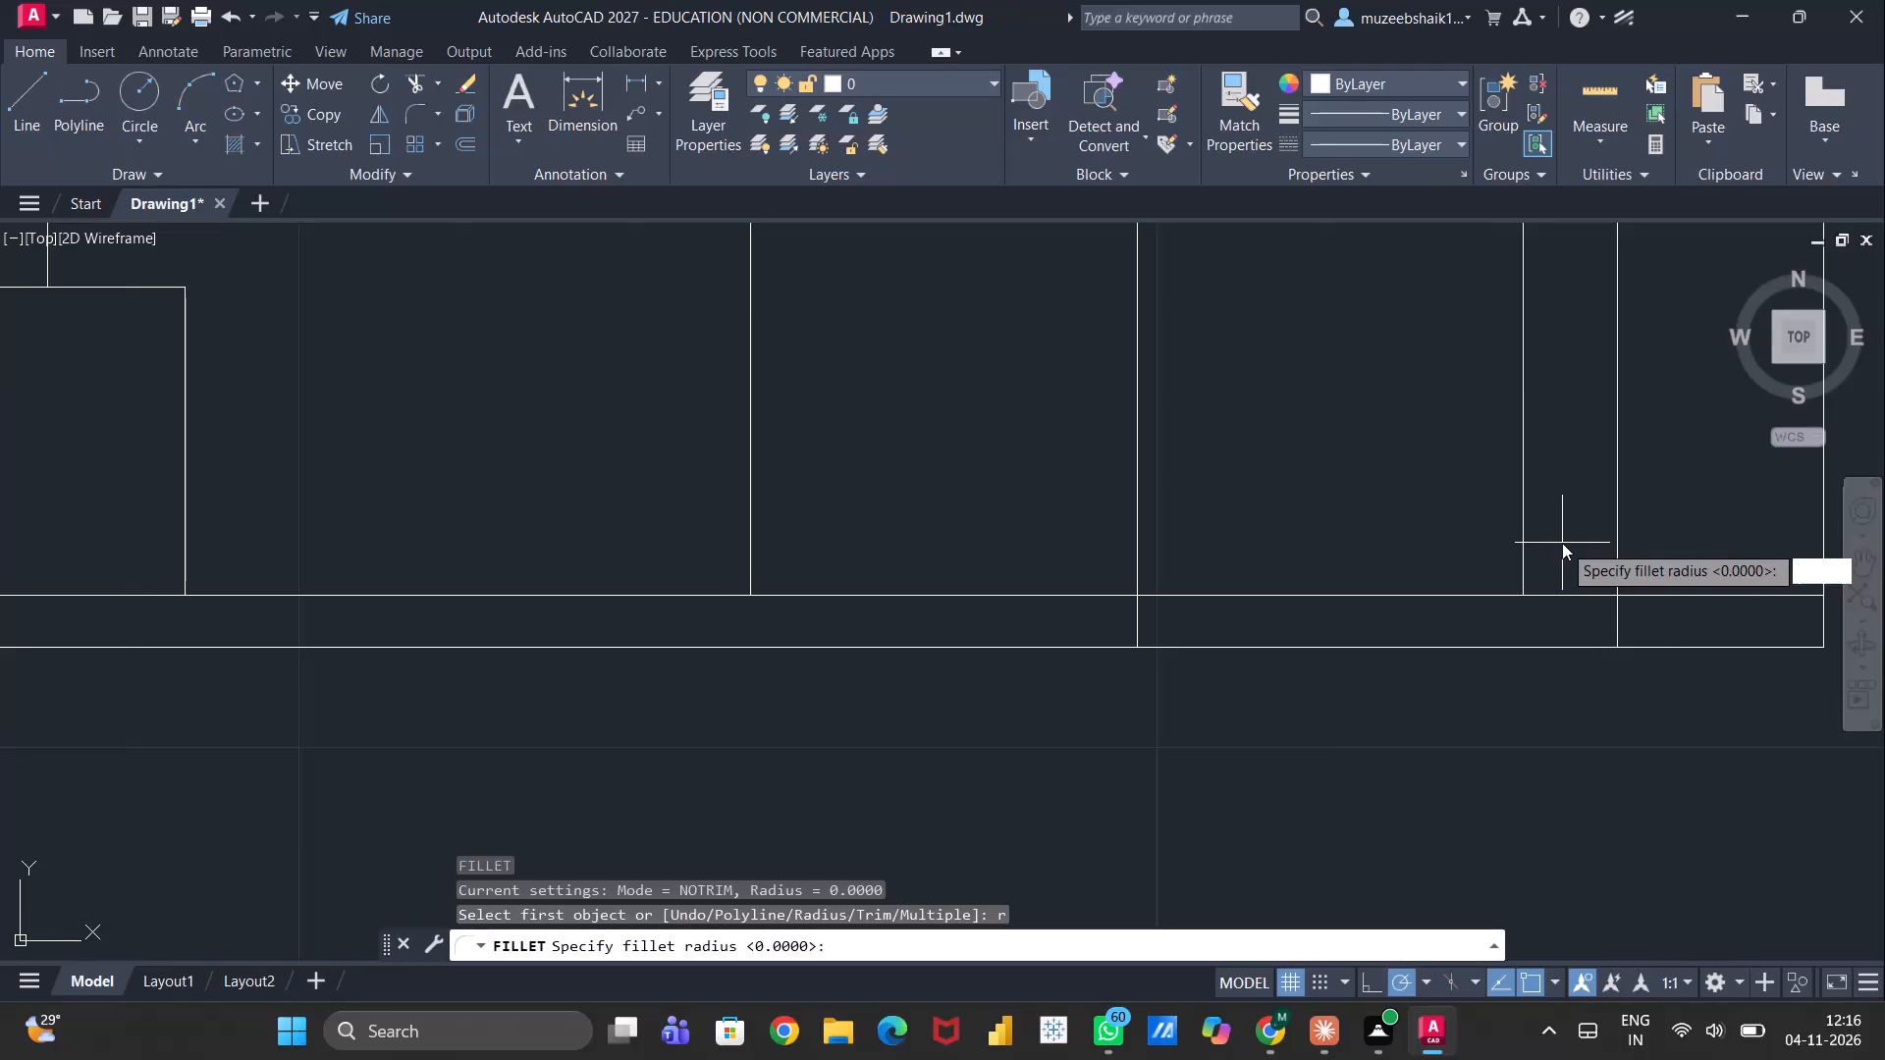
key(Return)
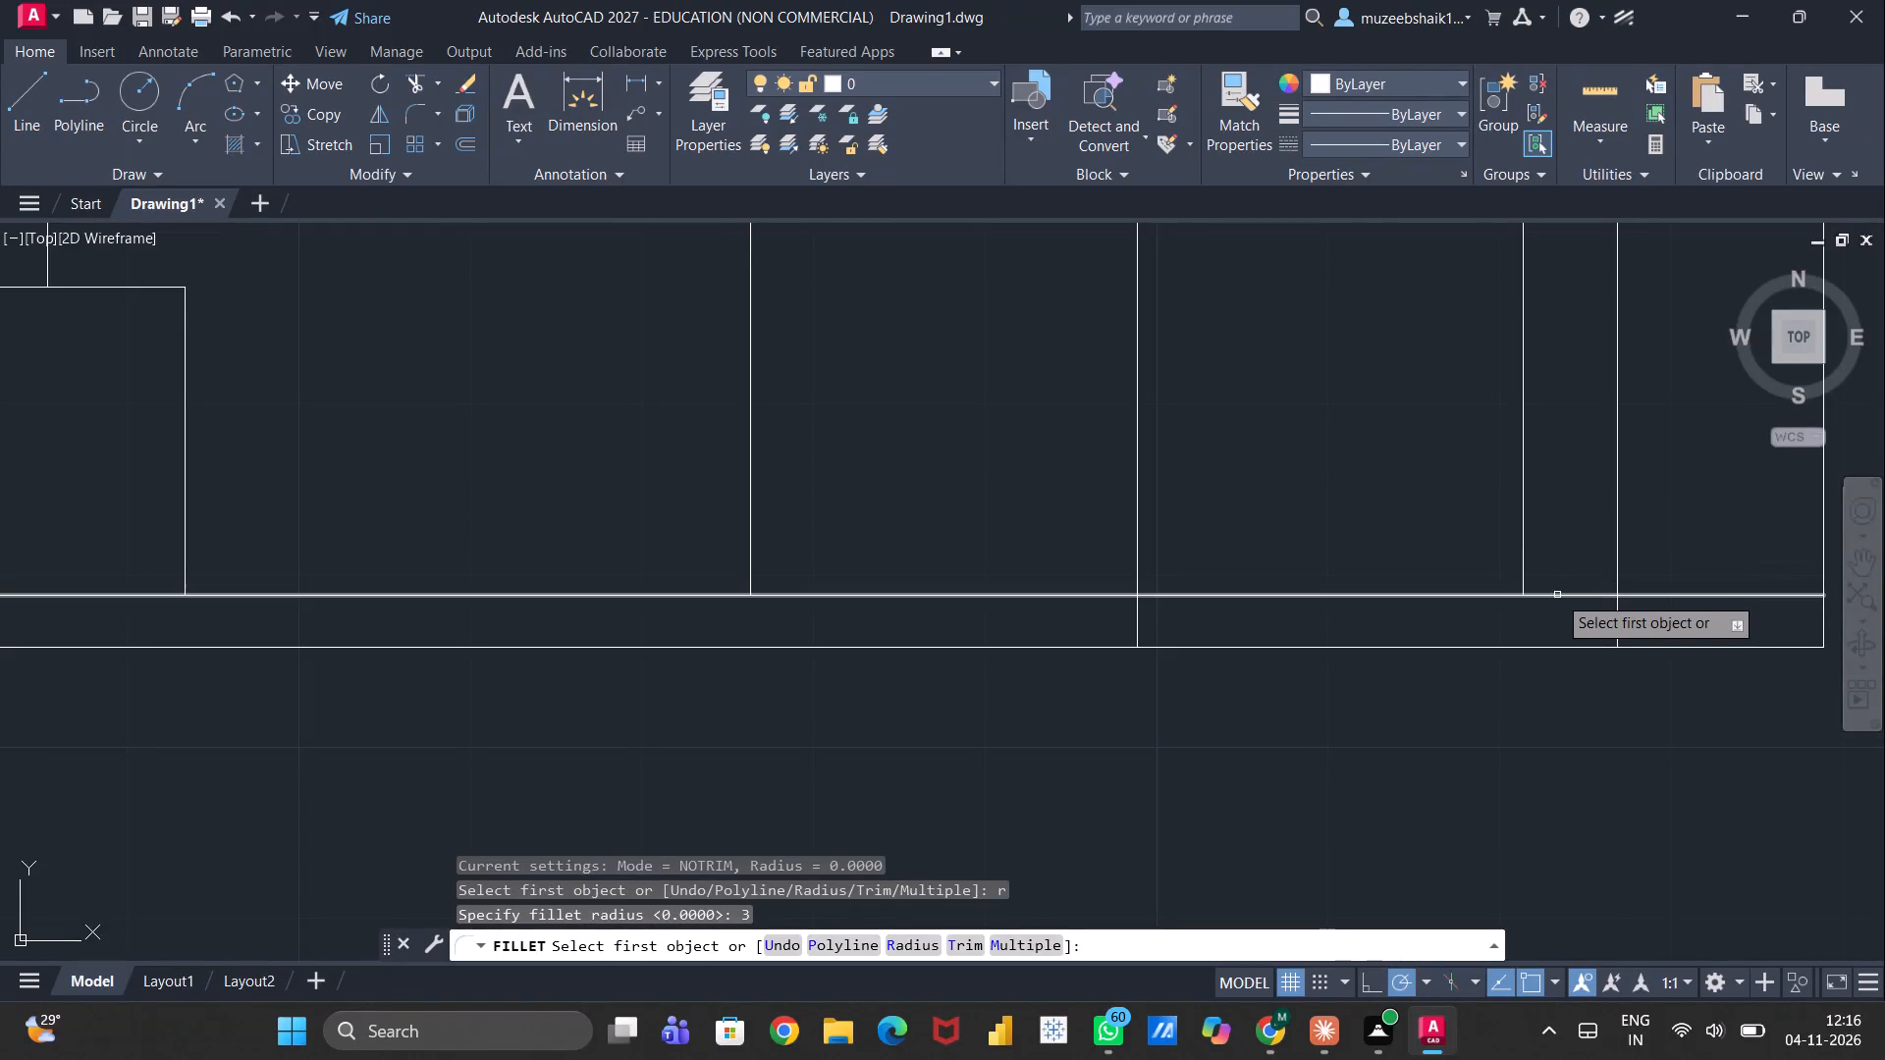
click(1557, 599)
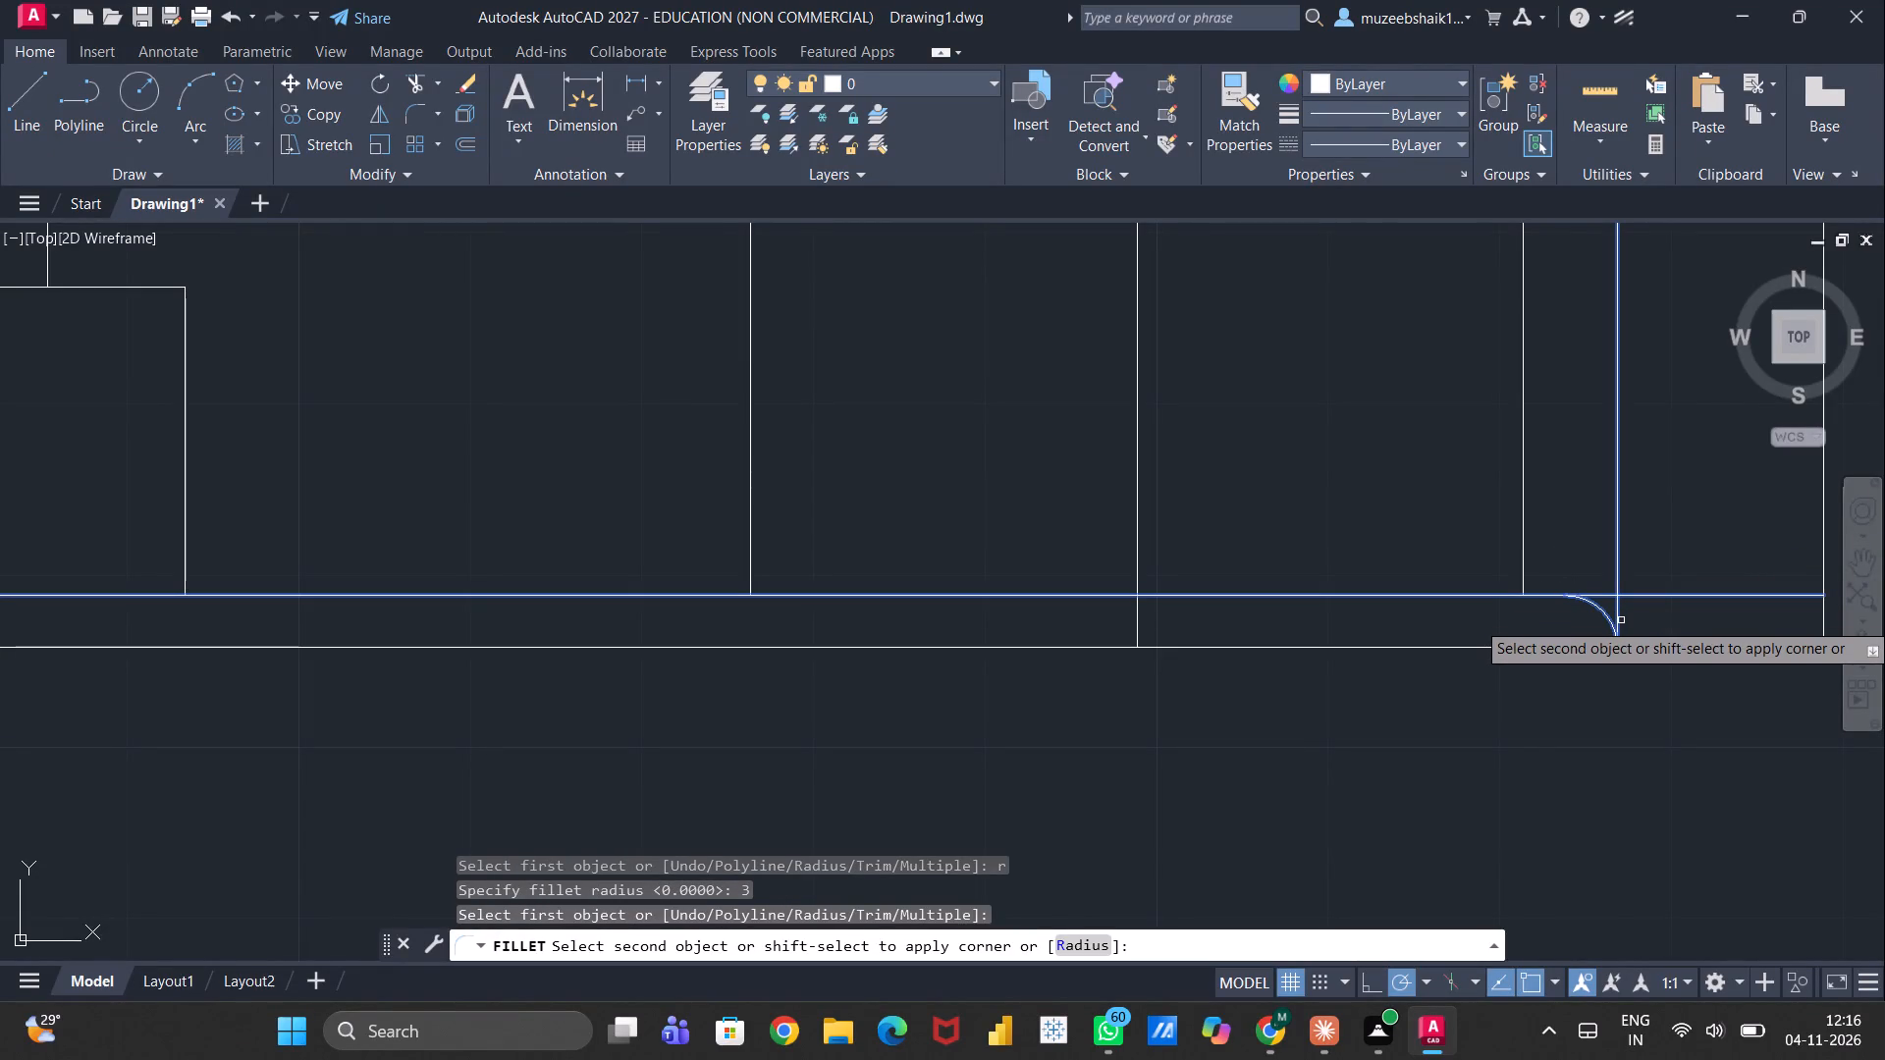
click(1621, 620)
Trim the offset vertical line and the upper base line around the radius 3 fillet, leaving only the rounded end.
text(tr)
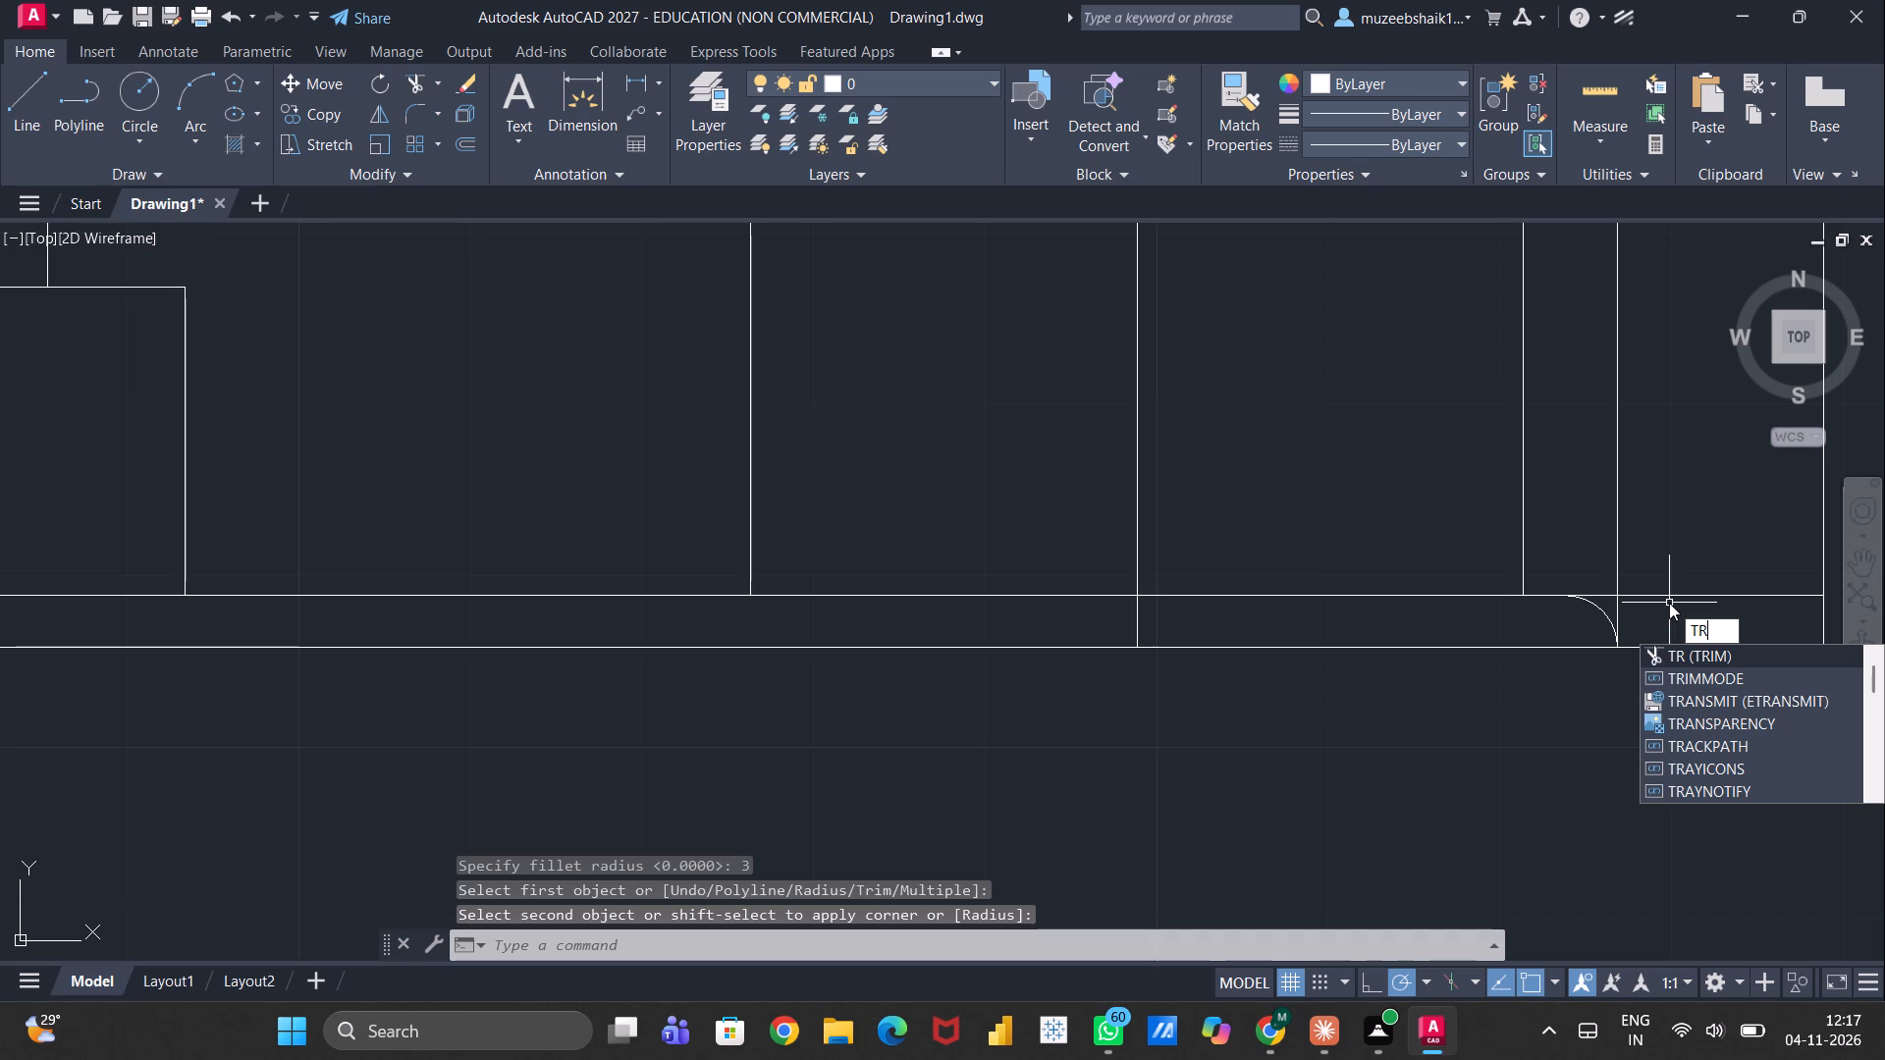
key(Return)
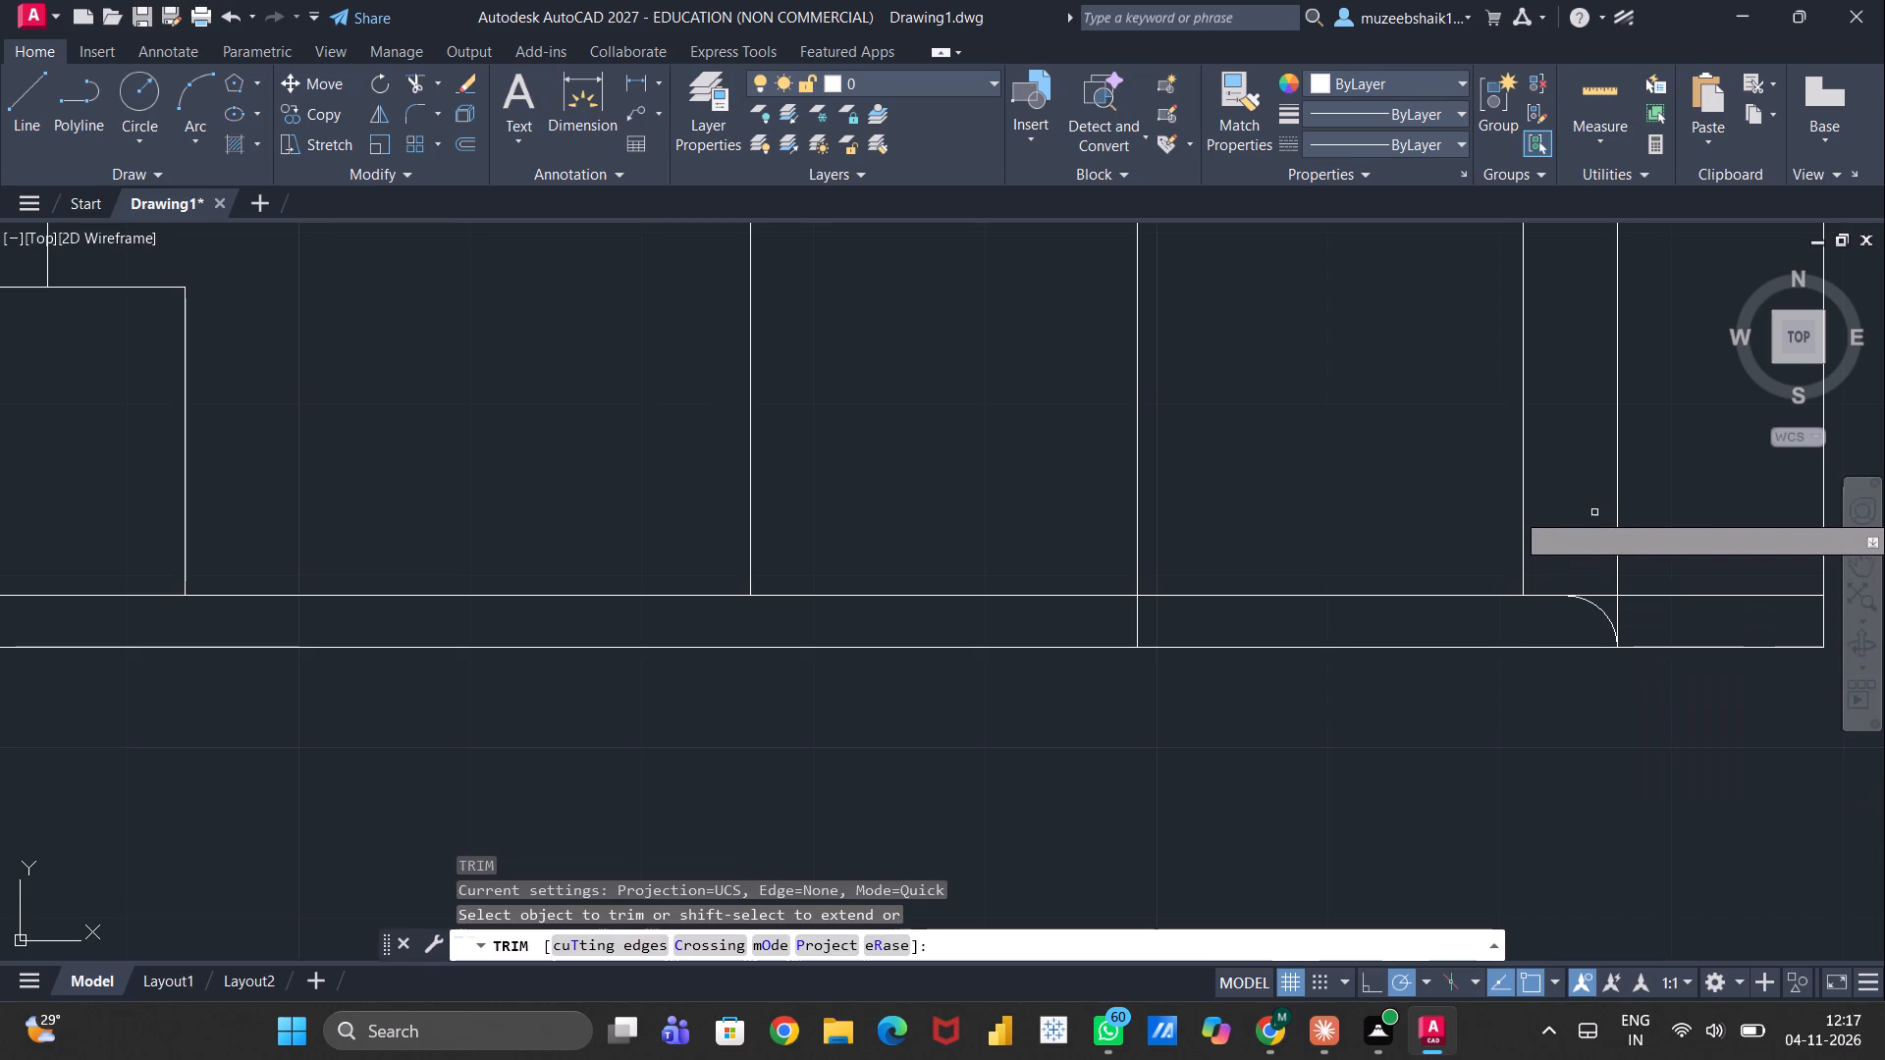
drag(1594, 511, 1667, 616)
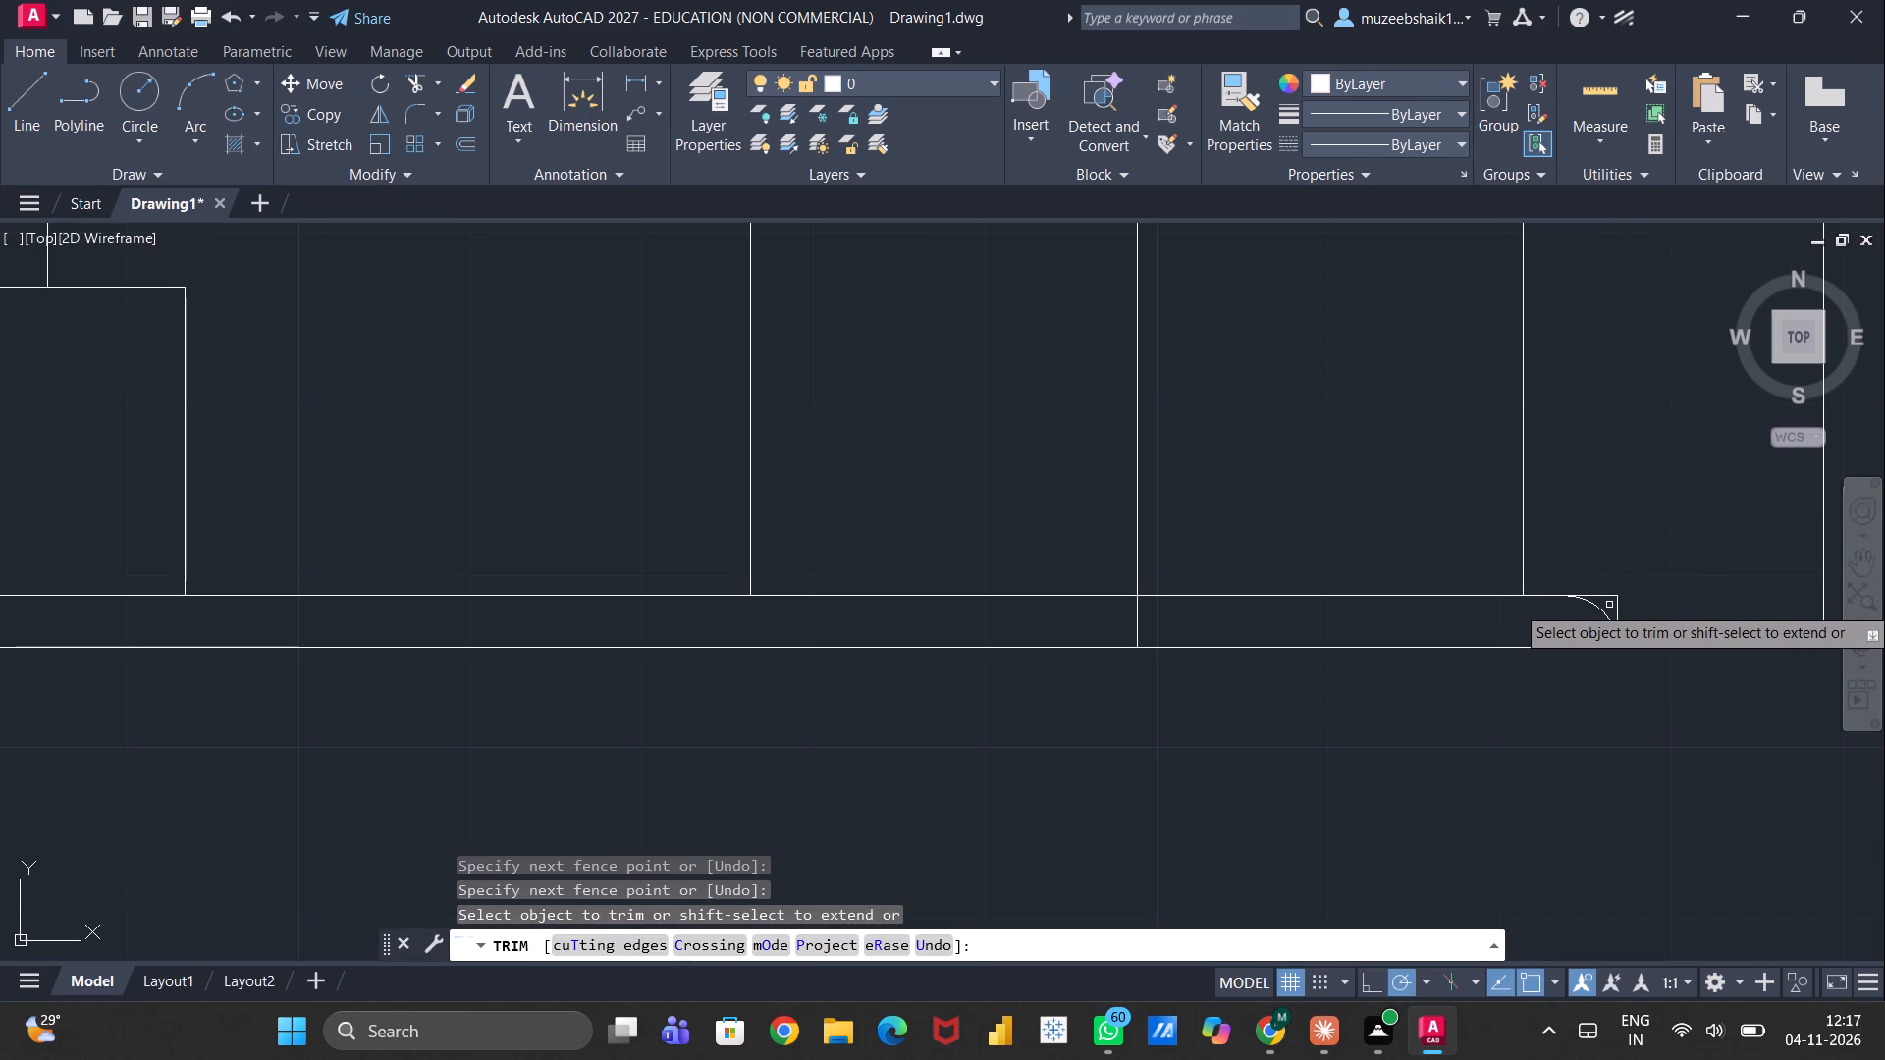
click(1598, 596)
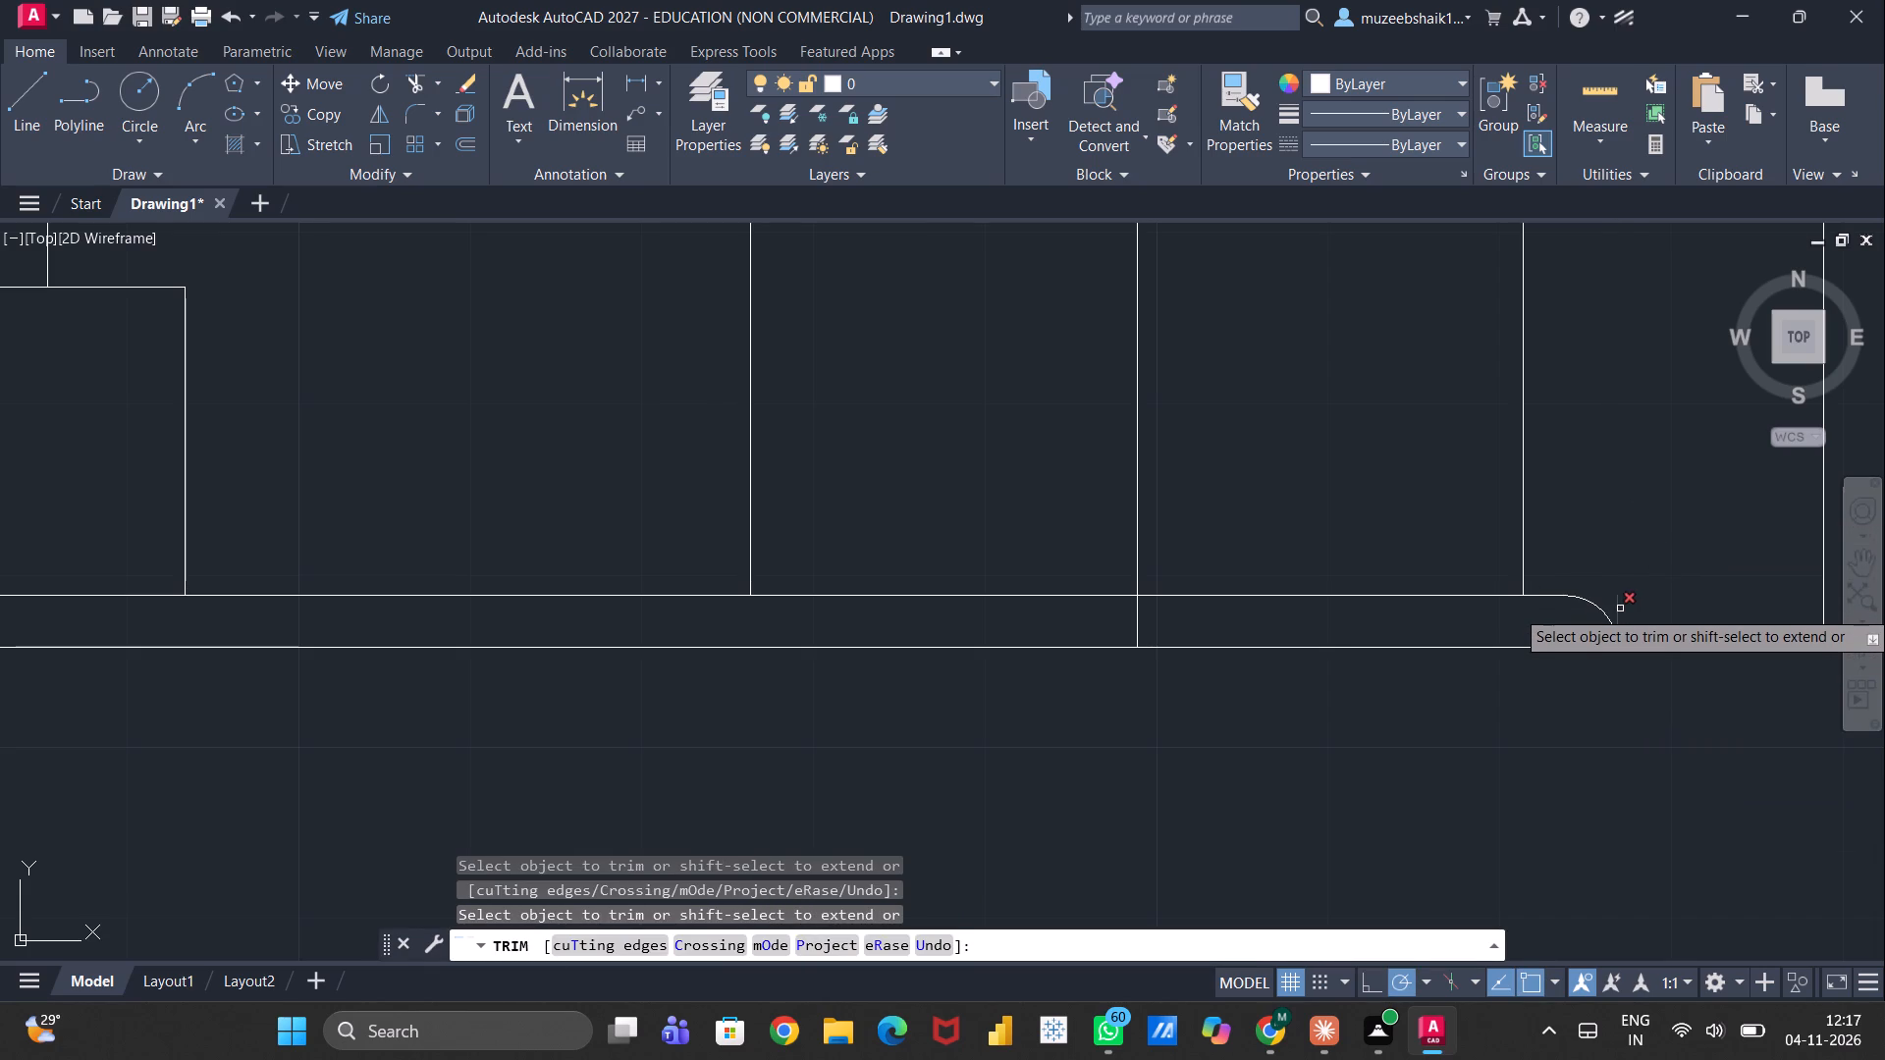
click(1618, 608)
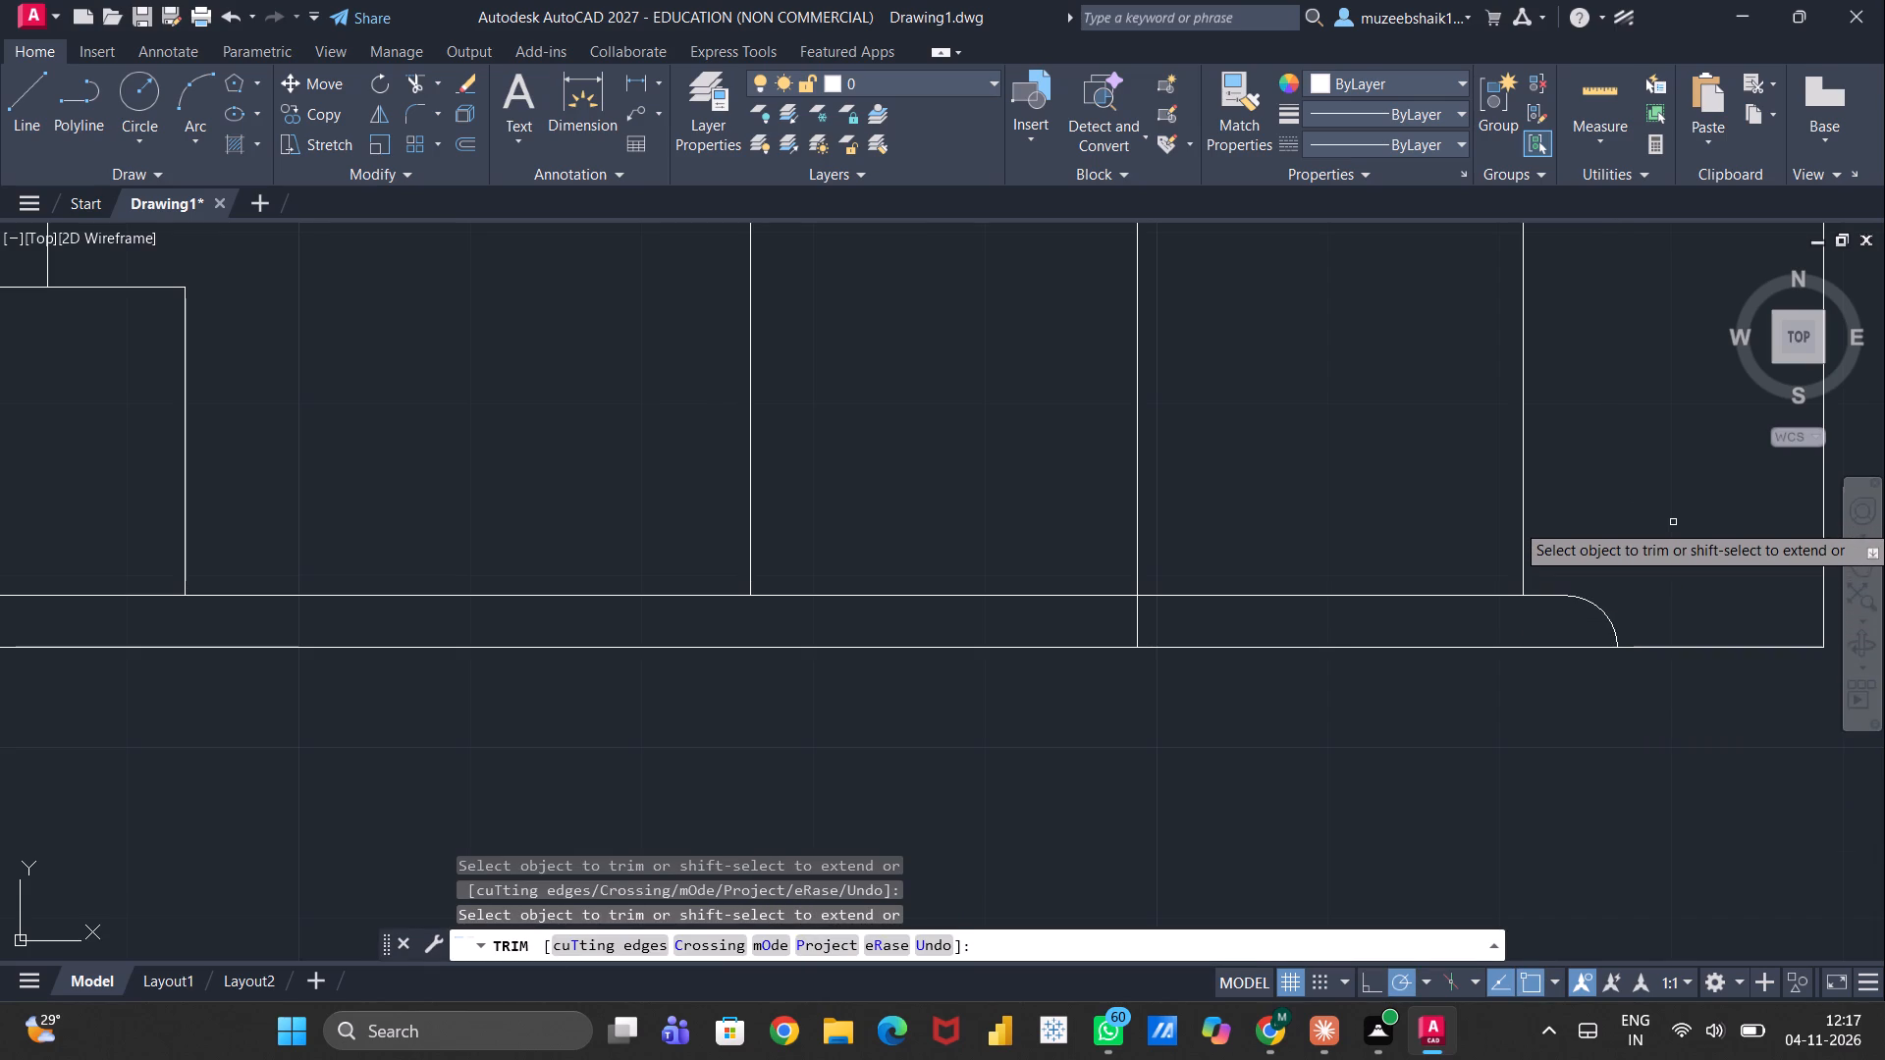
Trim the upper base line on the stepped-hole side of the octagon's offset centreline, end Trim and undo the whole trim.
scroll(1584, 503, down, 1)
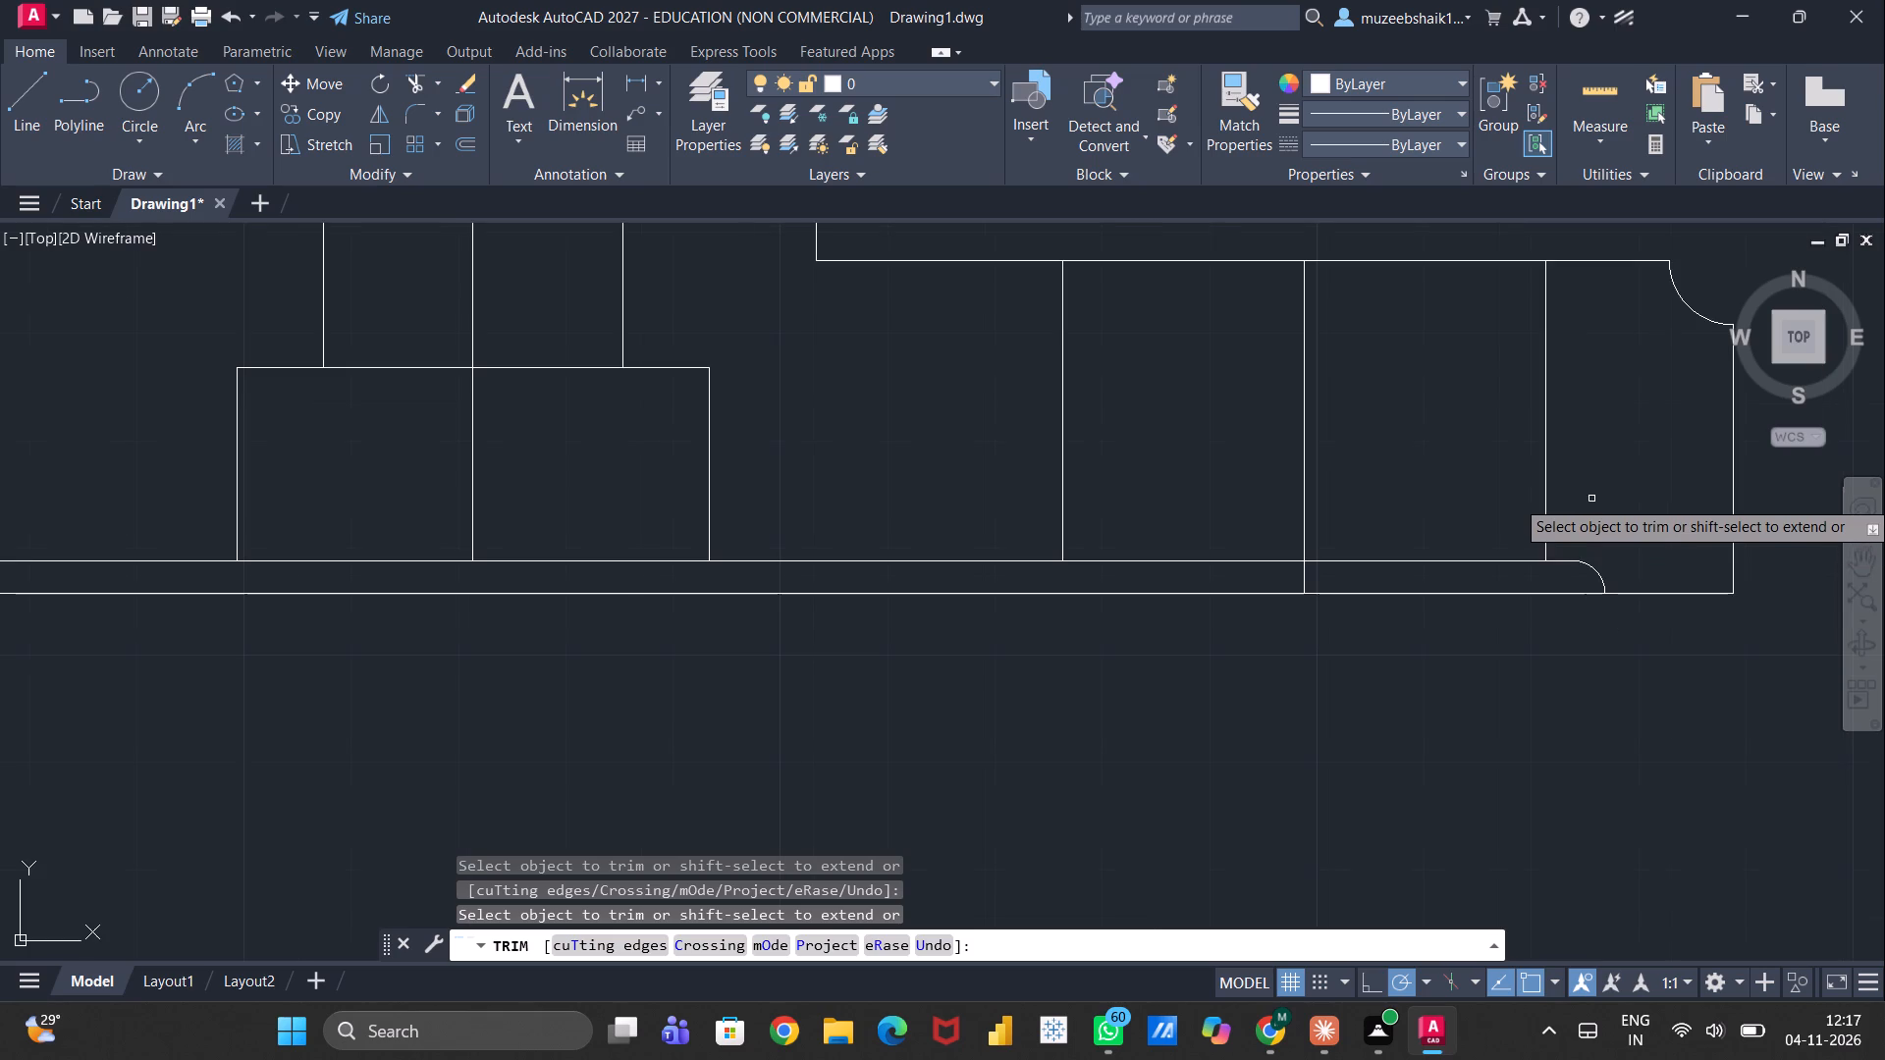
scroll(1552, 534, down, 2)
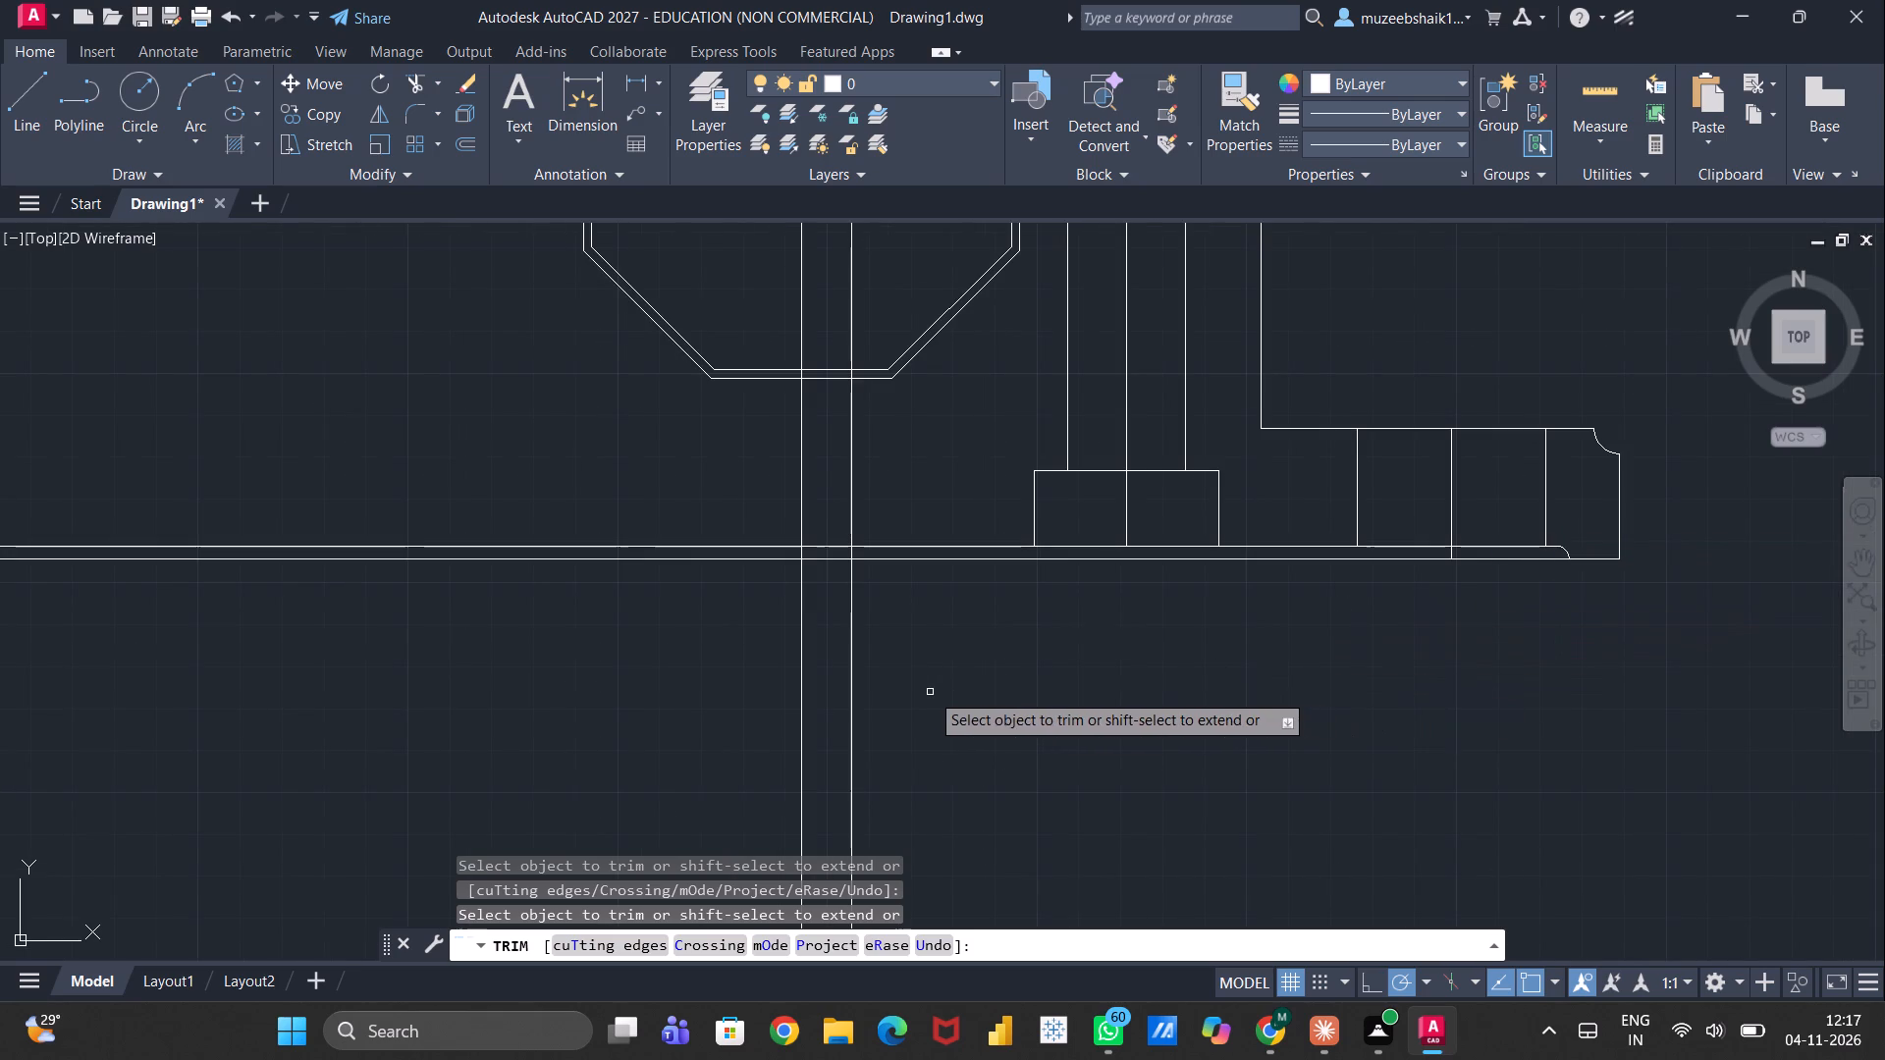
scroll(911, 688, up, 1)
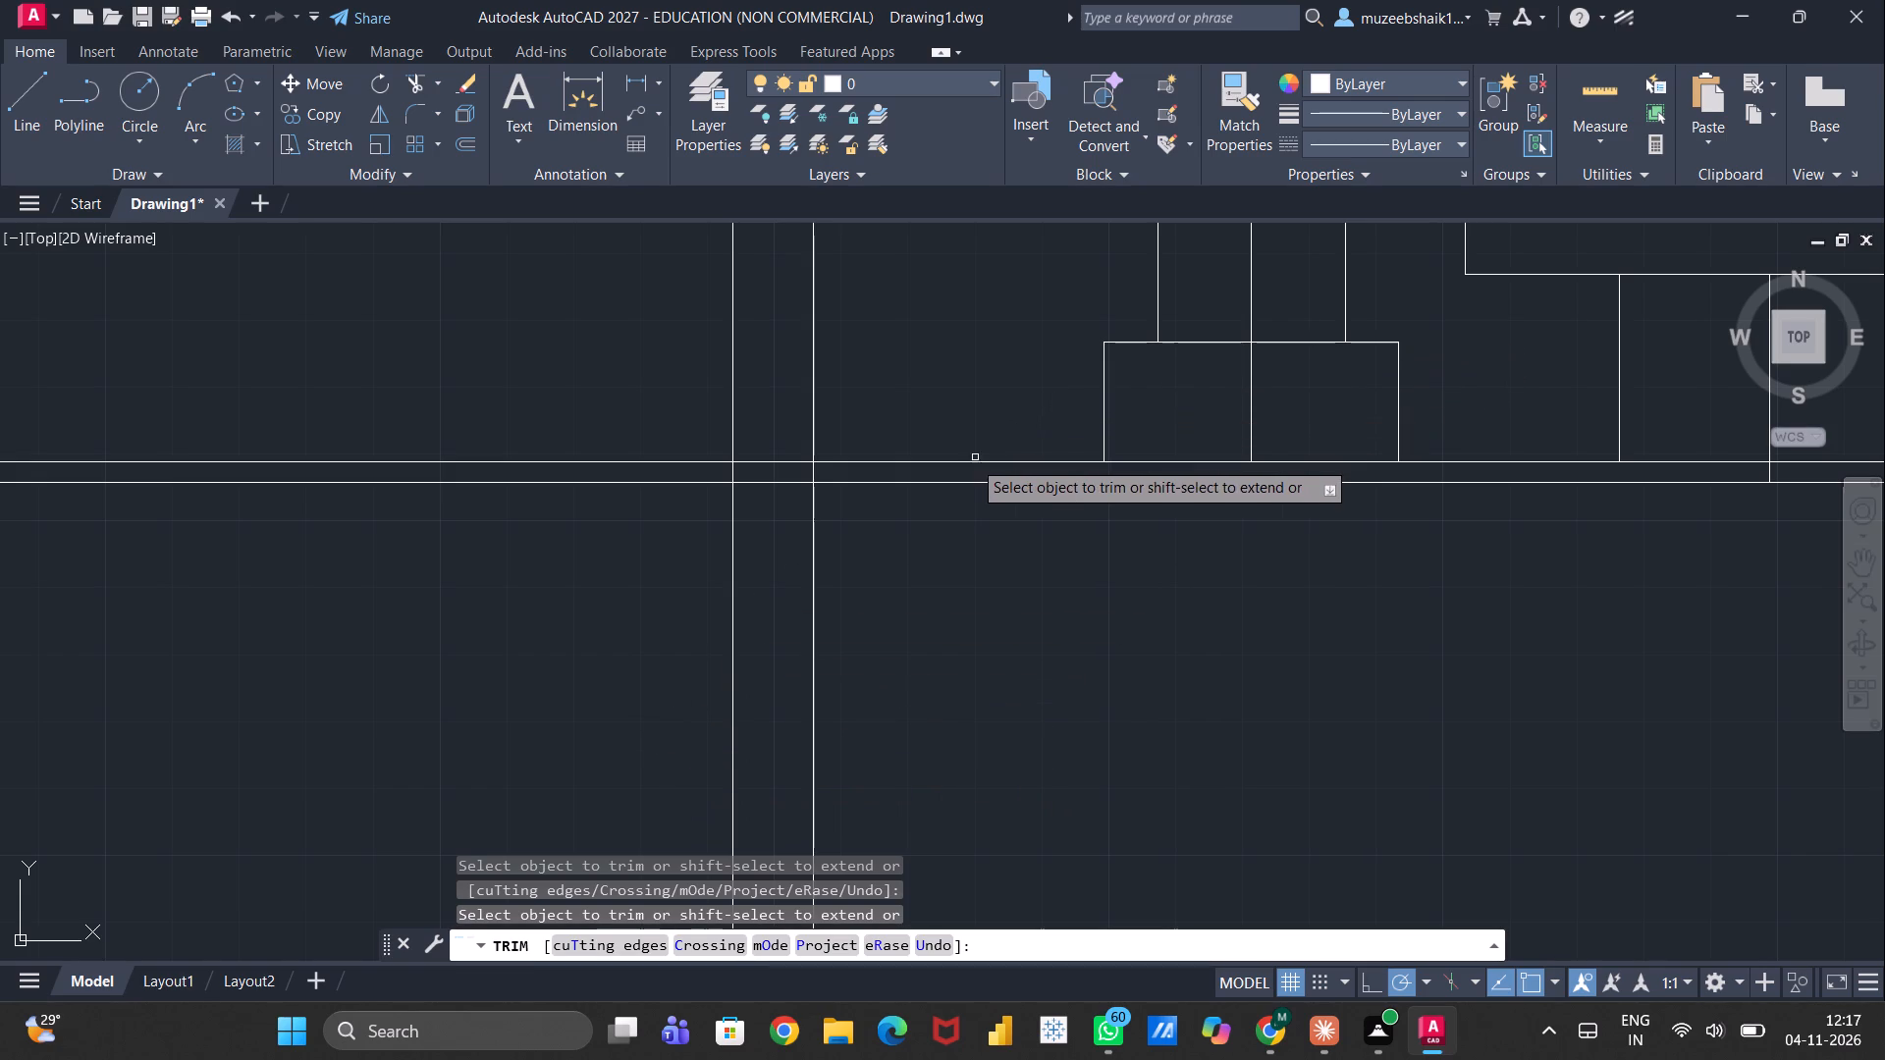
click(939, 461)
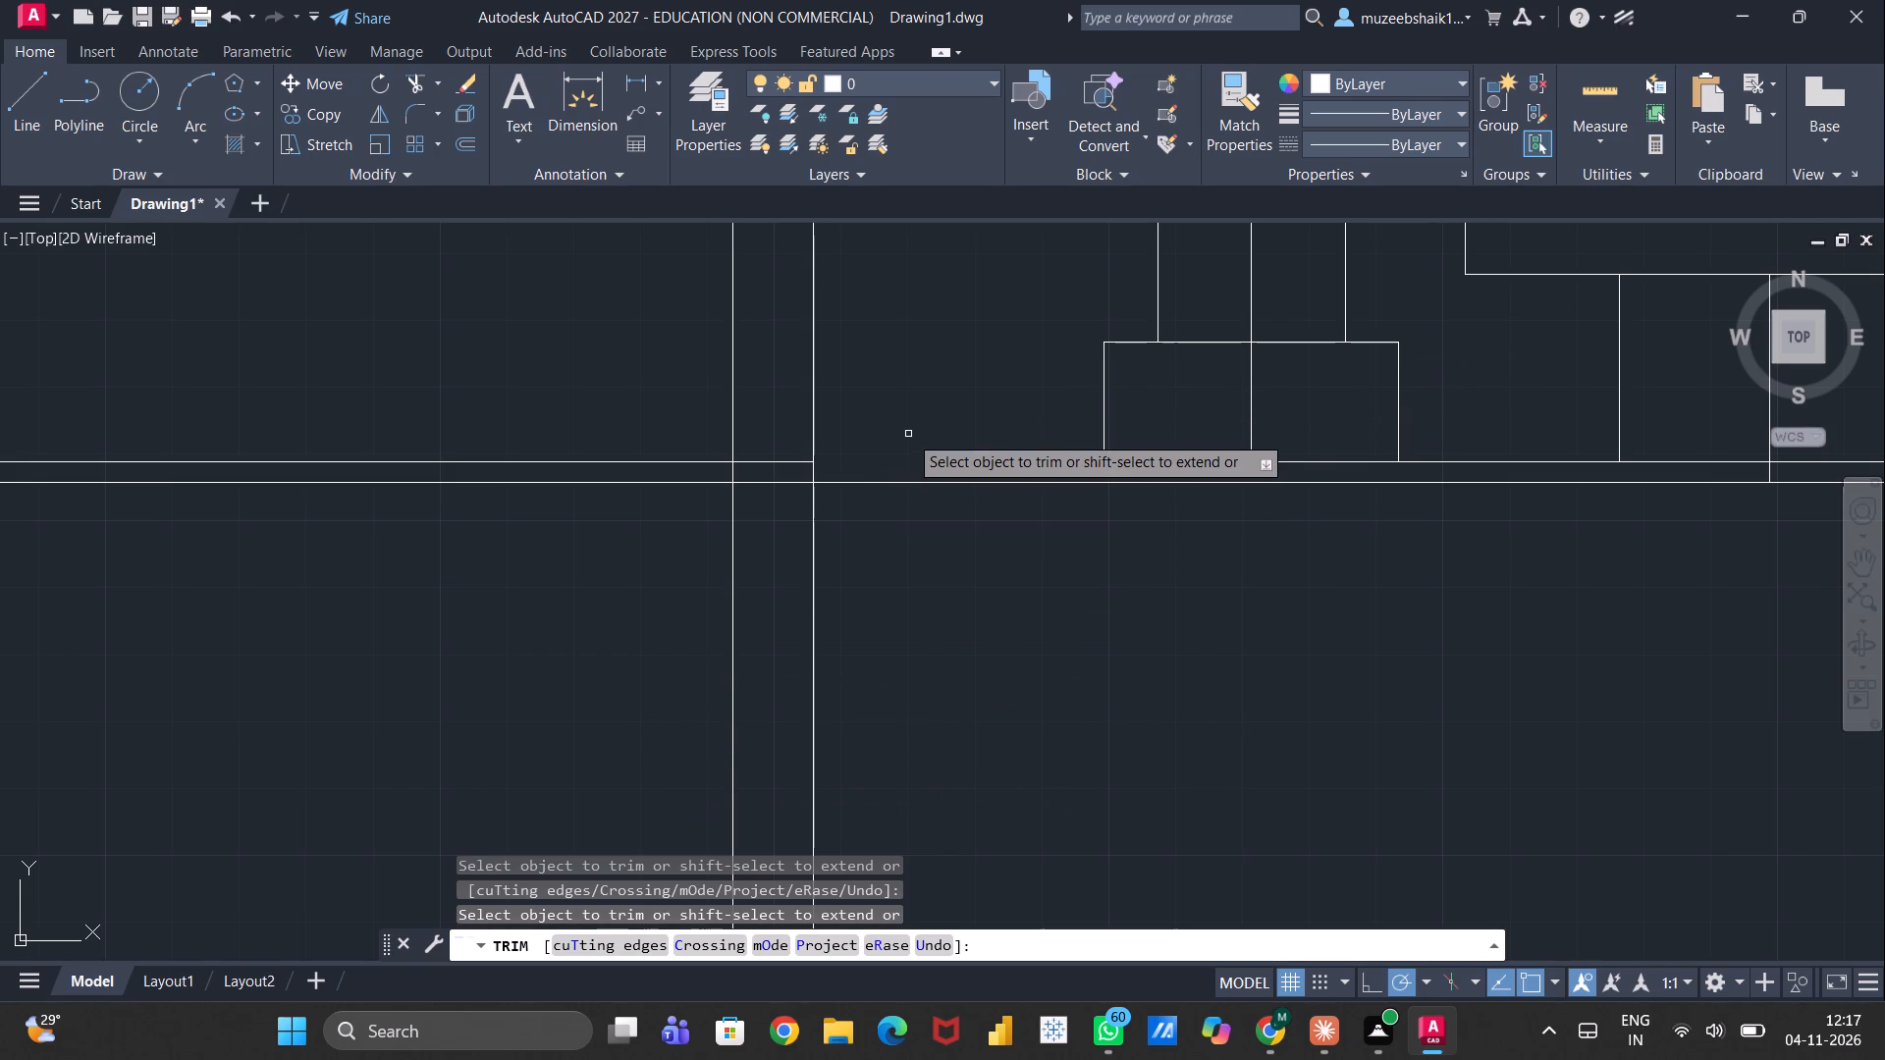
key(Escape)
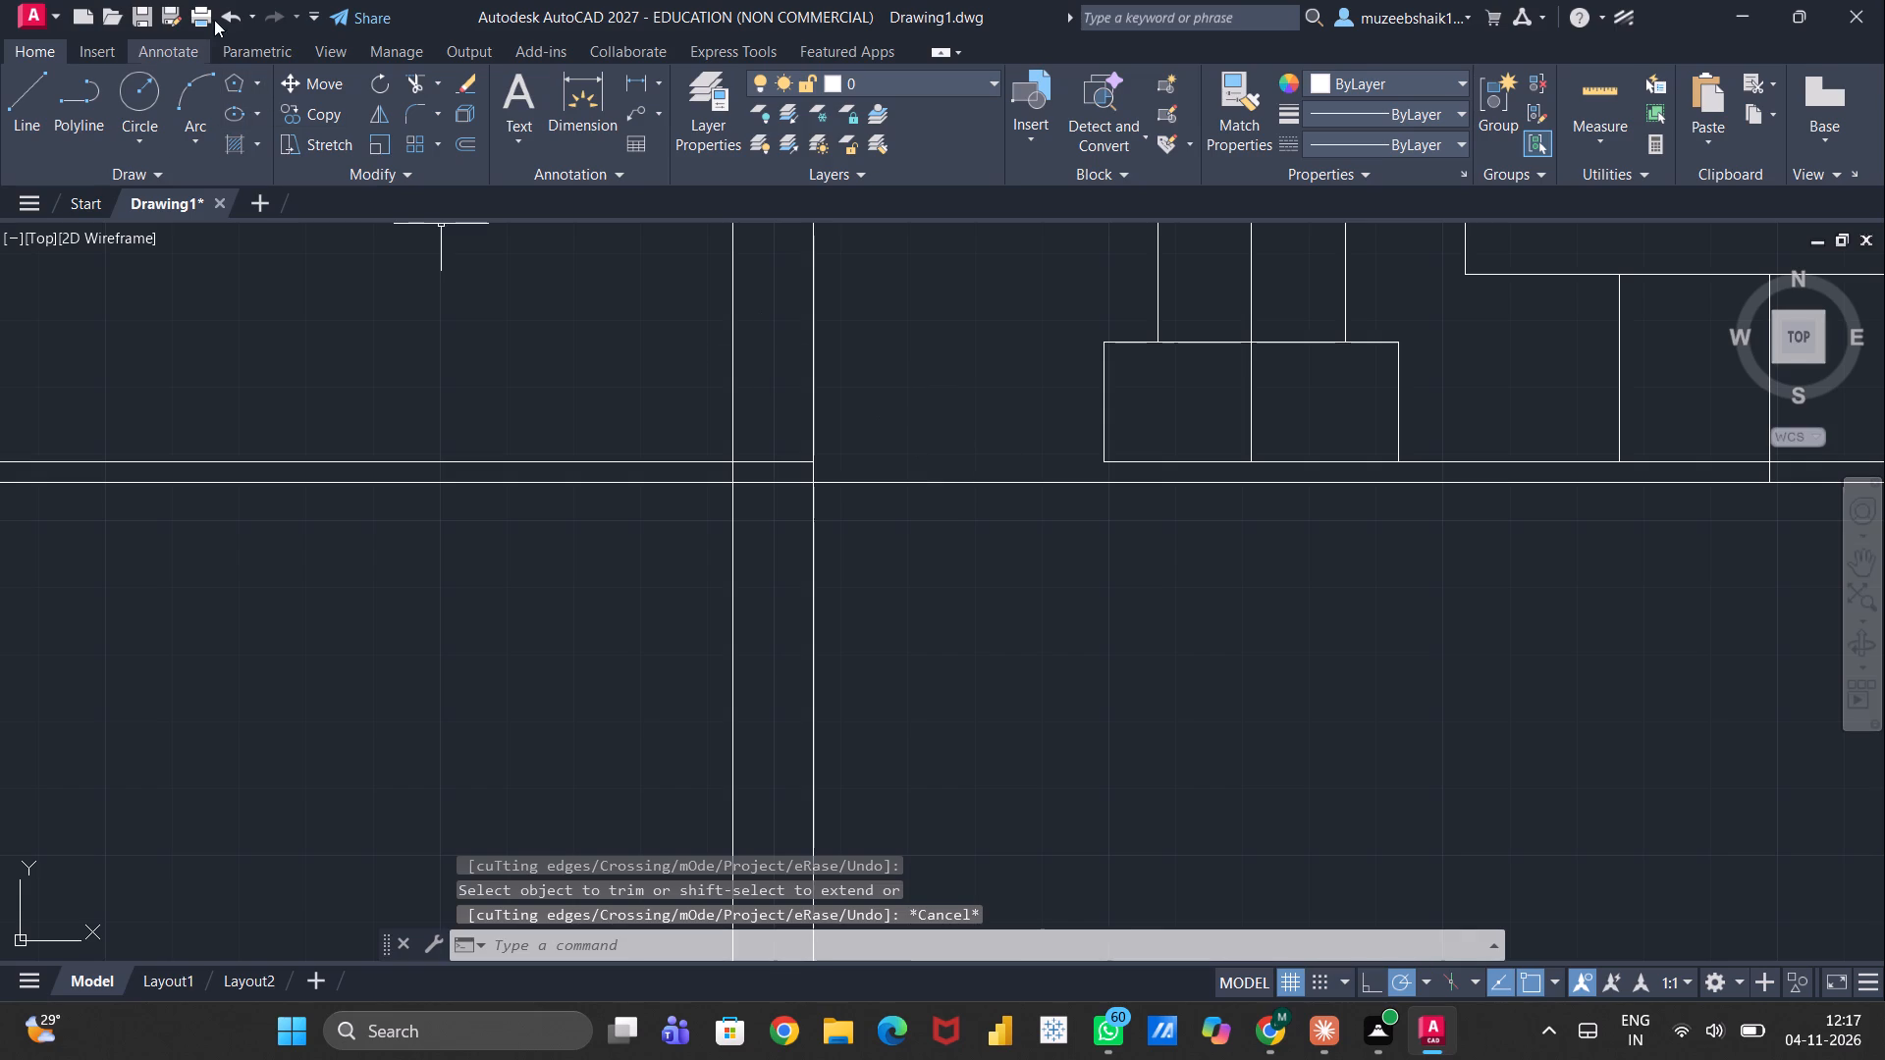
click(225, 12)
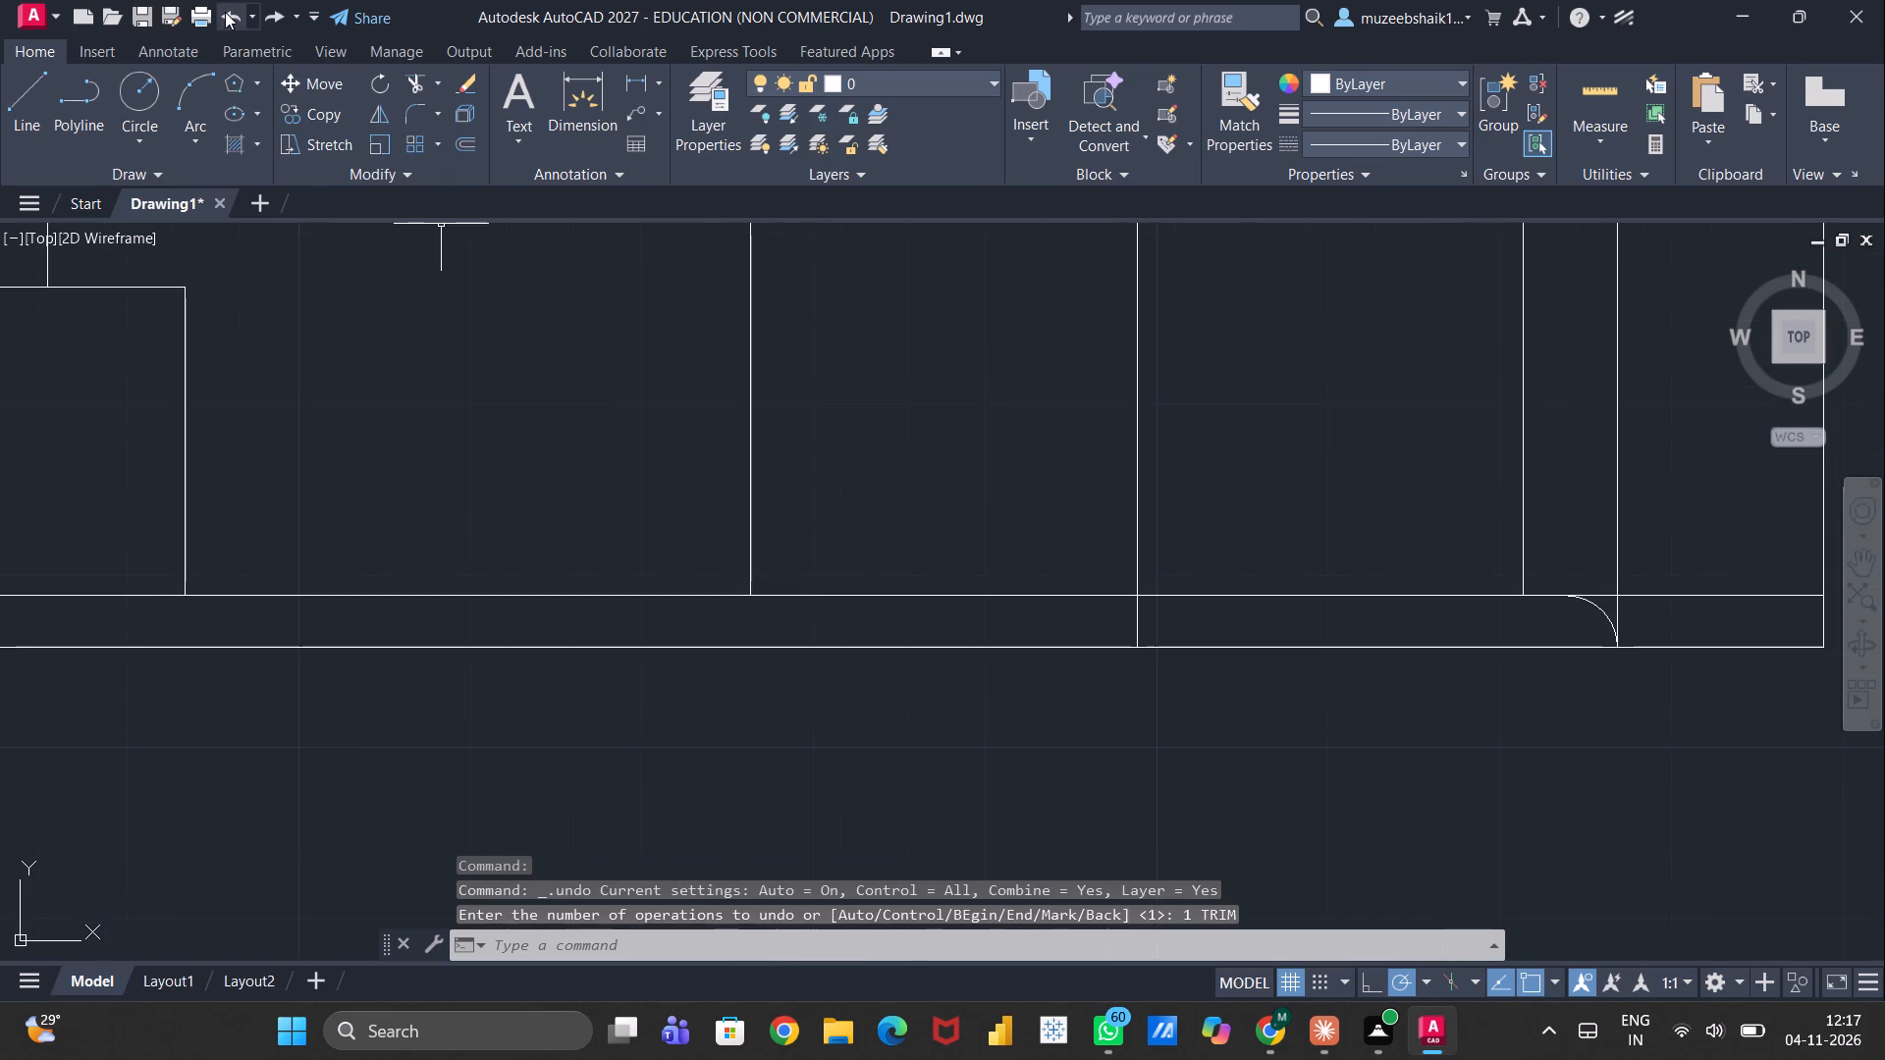
Trim the offset vertical line and the upper base line beyond the flange's radius 3 fillet, and end the Trim command.
scroll(639, 485, down, 3)
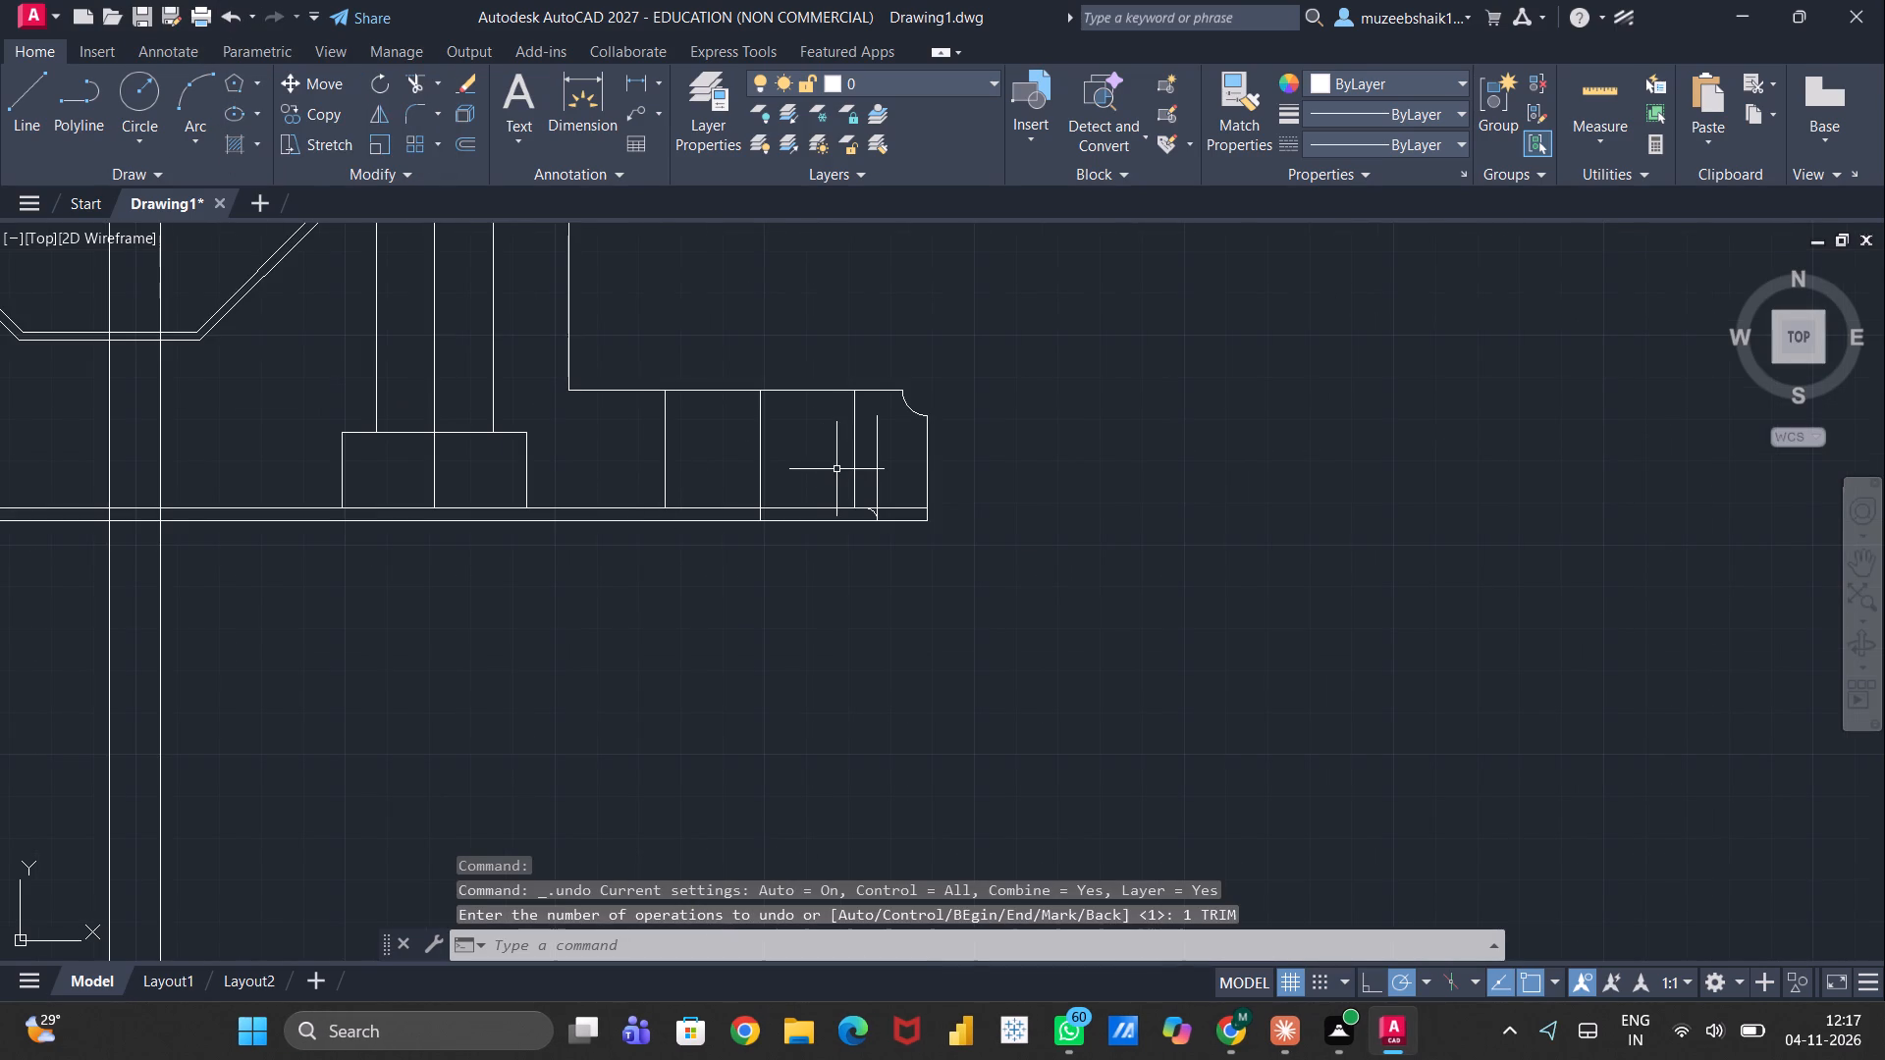
scroll(858, 481, up, 1)
text(tr)
key(Return)
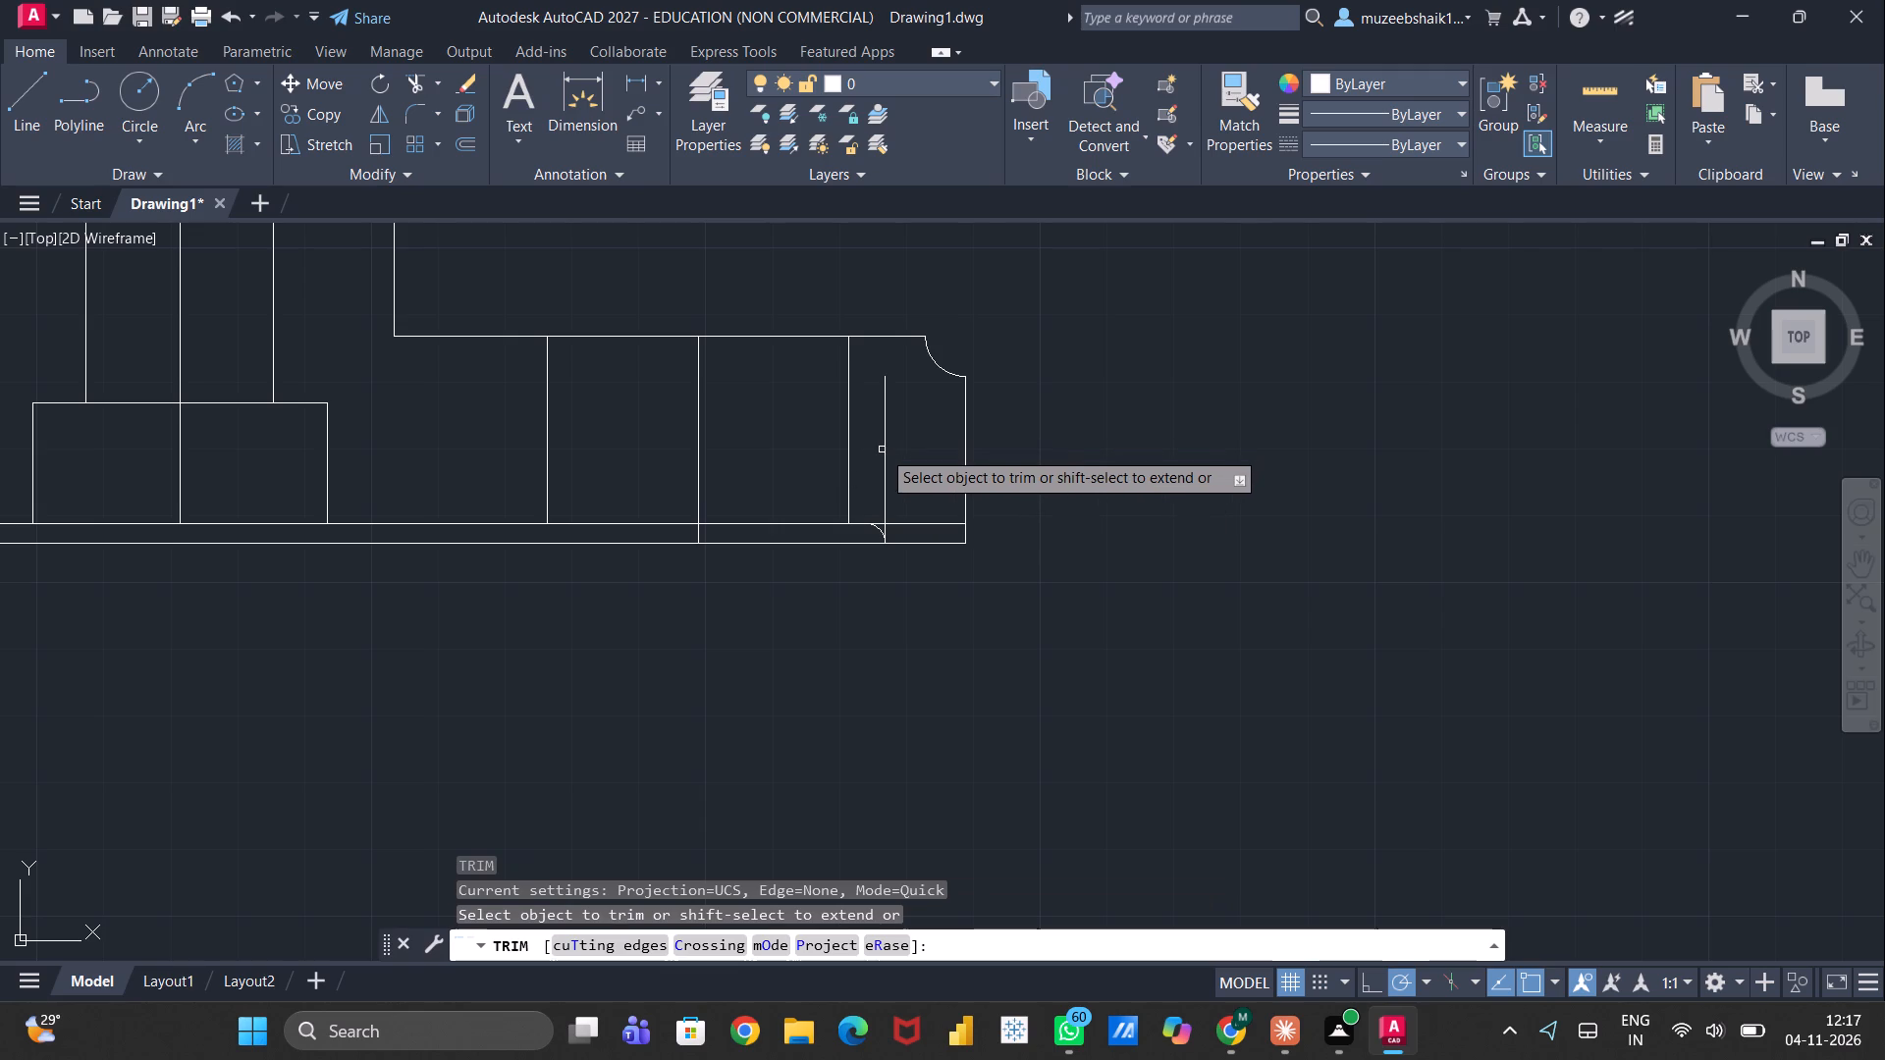
scroll(881, 479, up, 3)
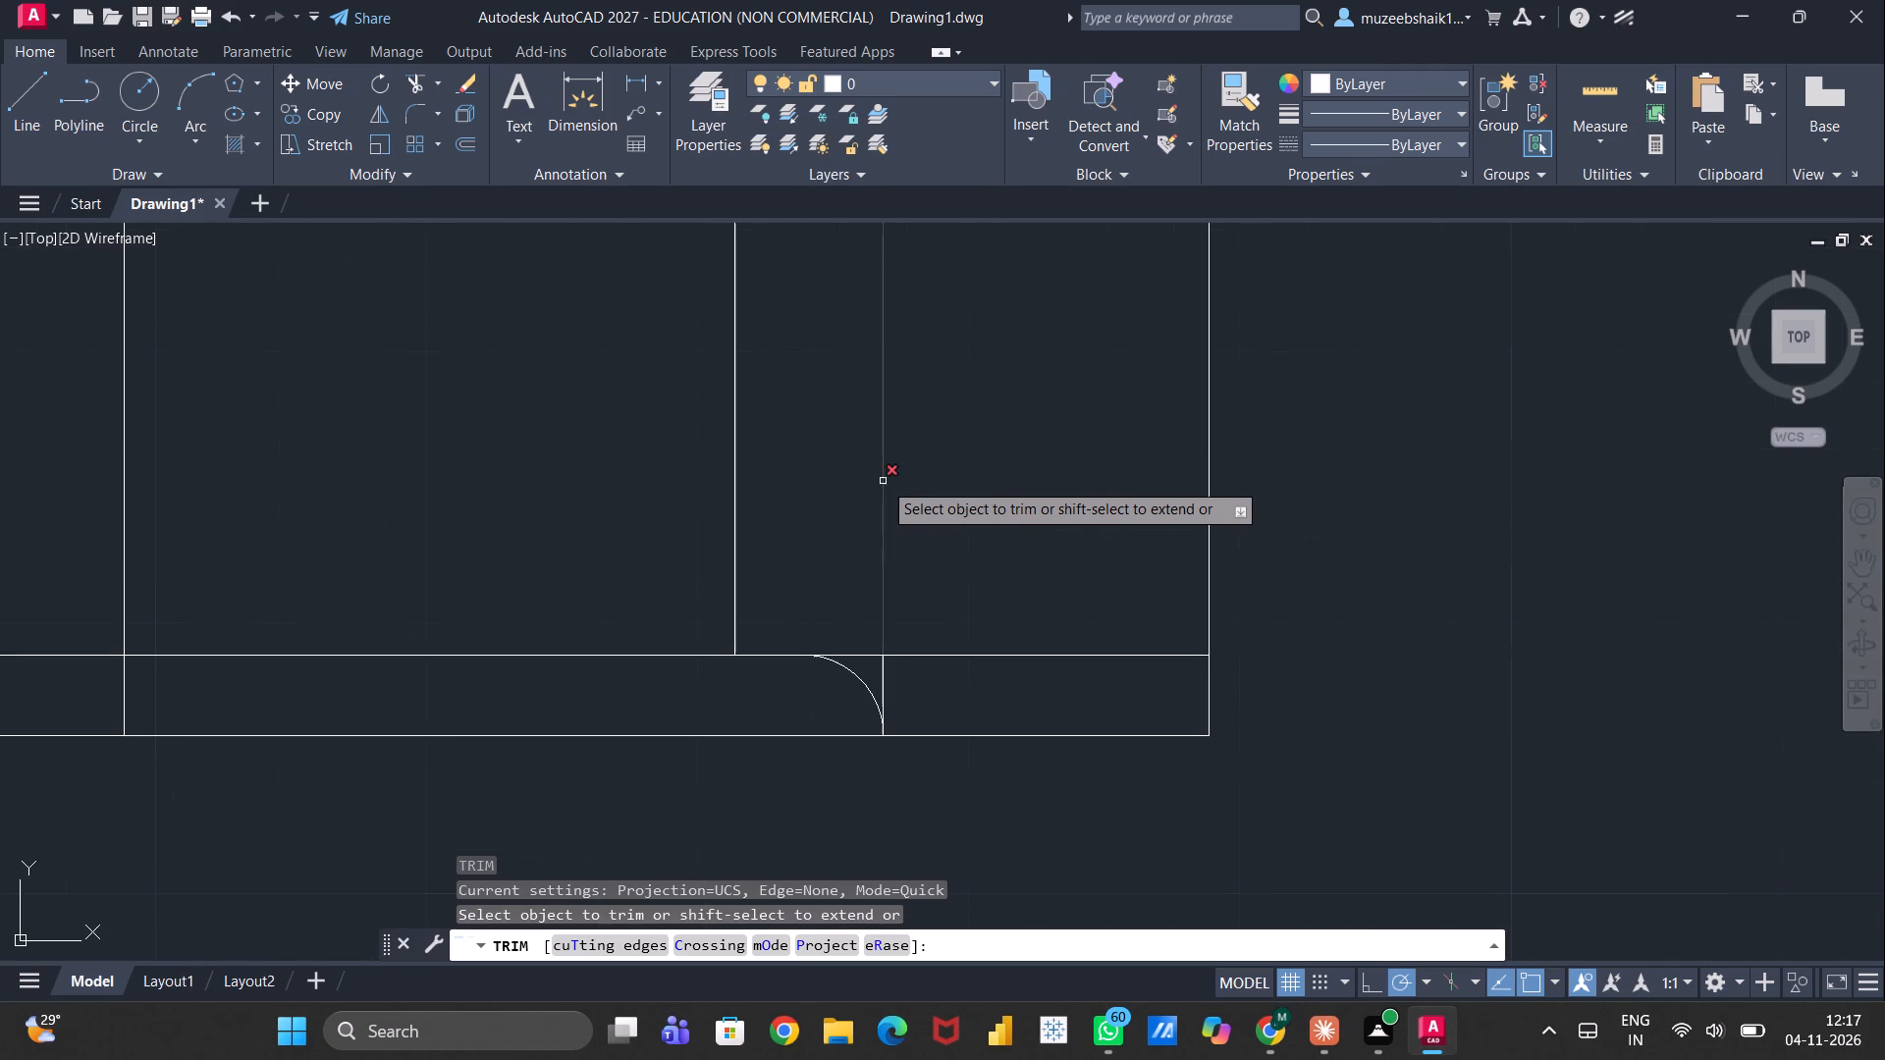
drag(862, 645, 898, 676)
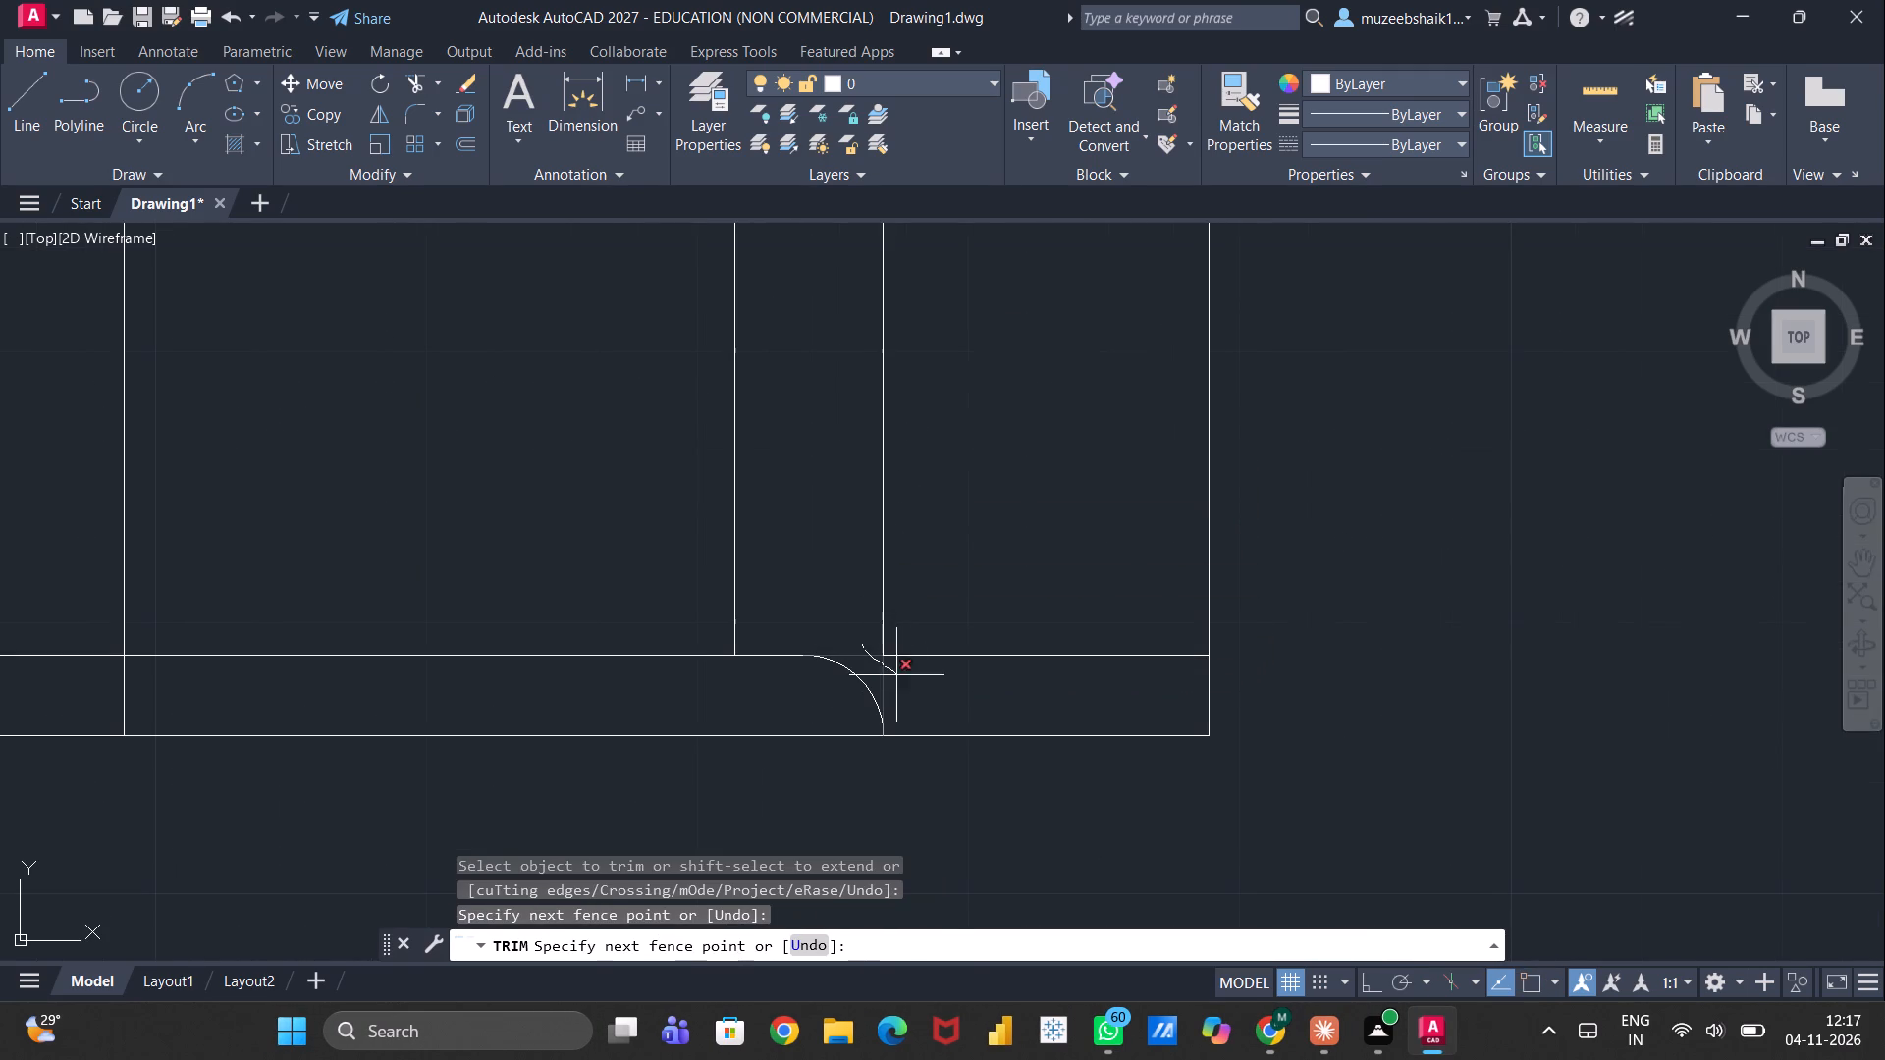
drag(898, 676, 931, 699)
drag(863, 591, 952, 663)
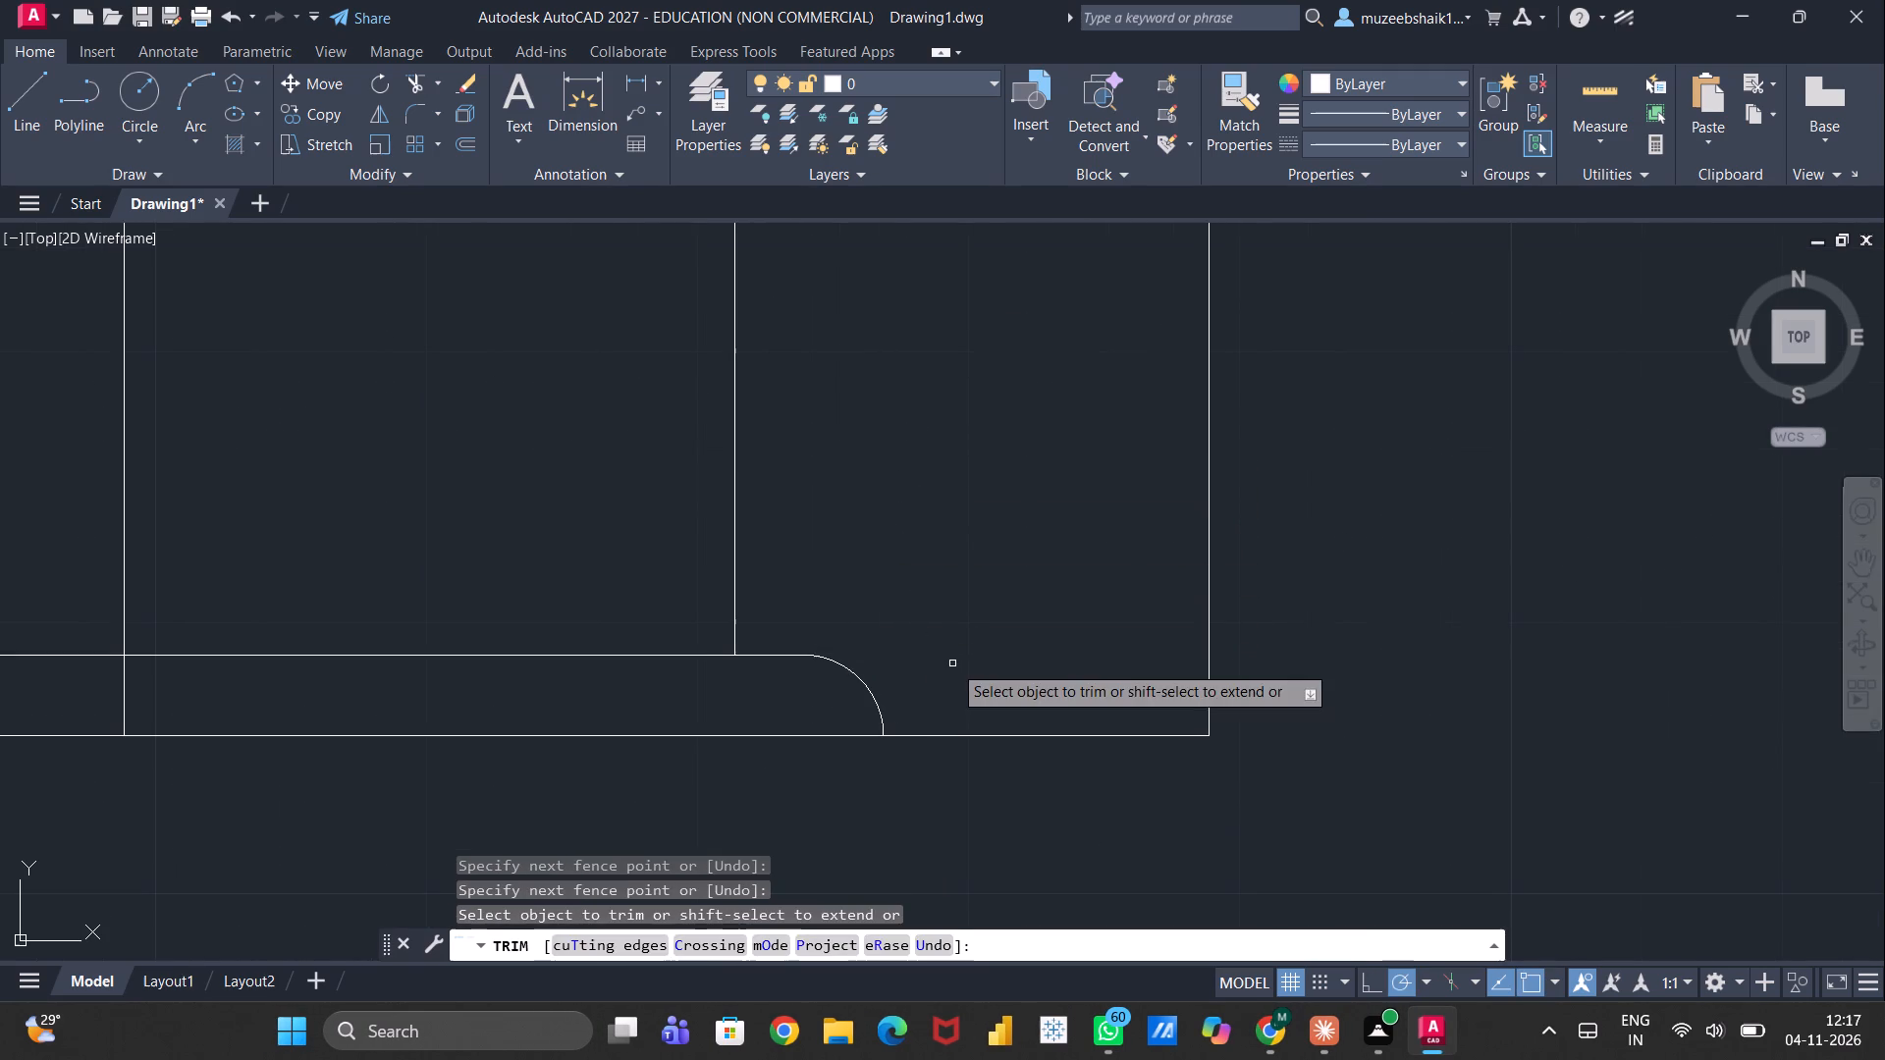
scroll(952, 661, down, 4)
key(Escape)
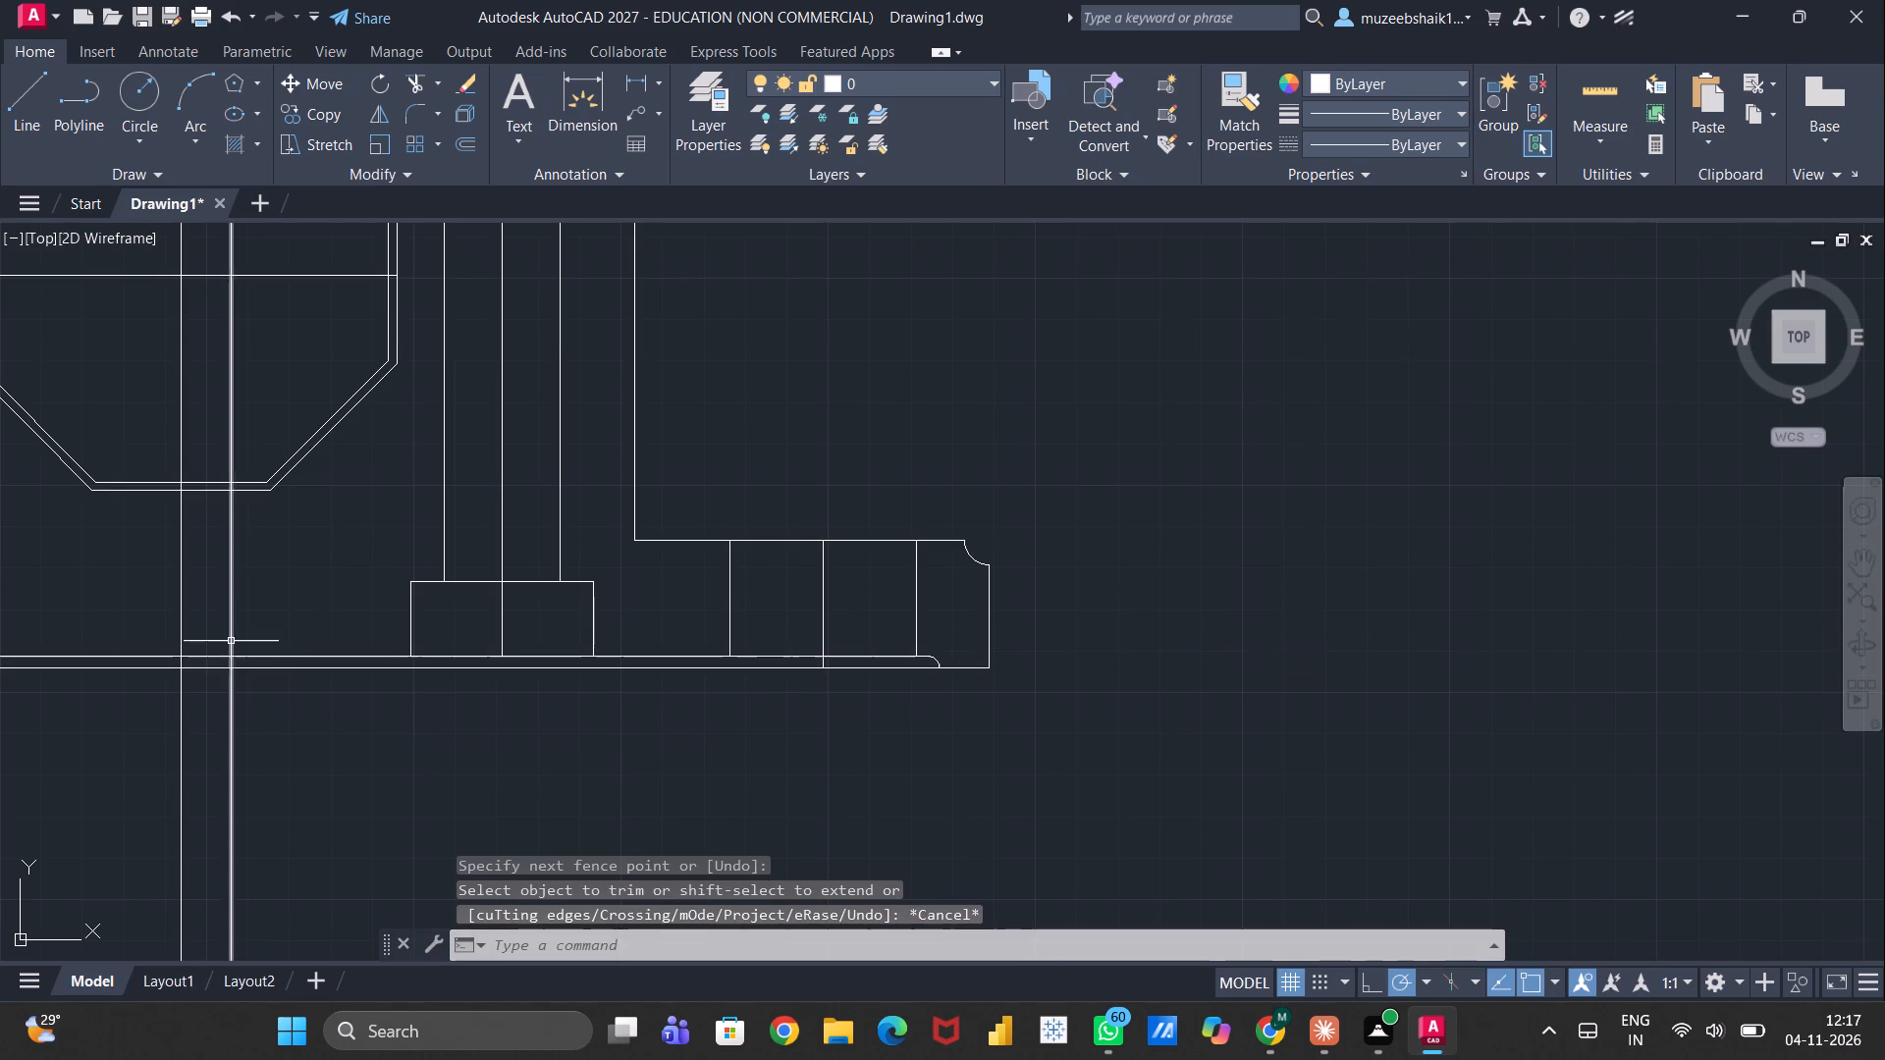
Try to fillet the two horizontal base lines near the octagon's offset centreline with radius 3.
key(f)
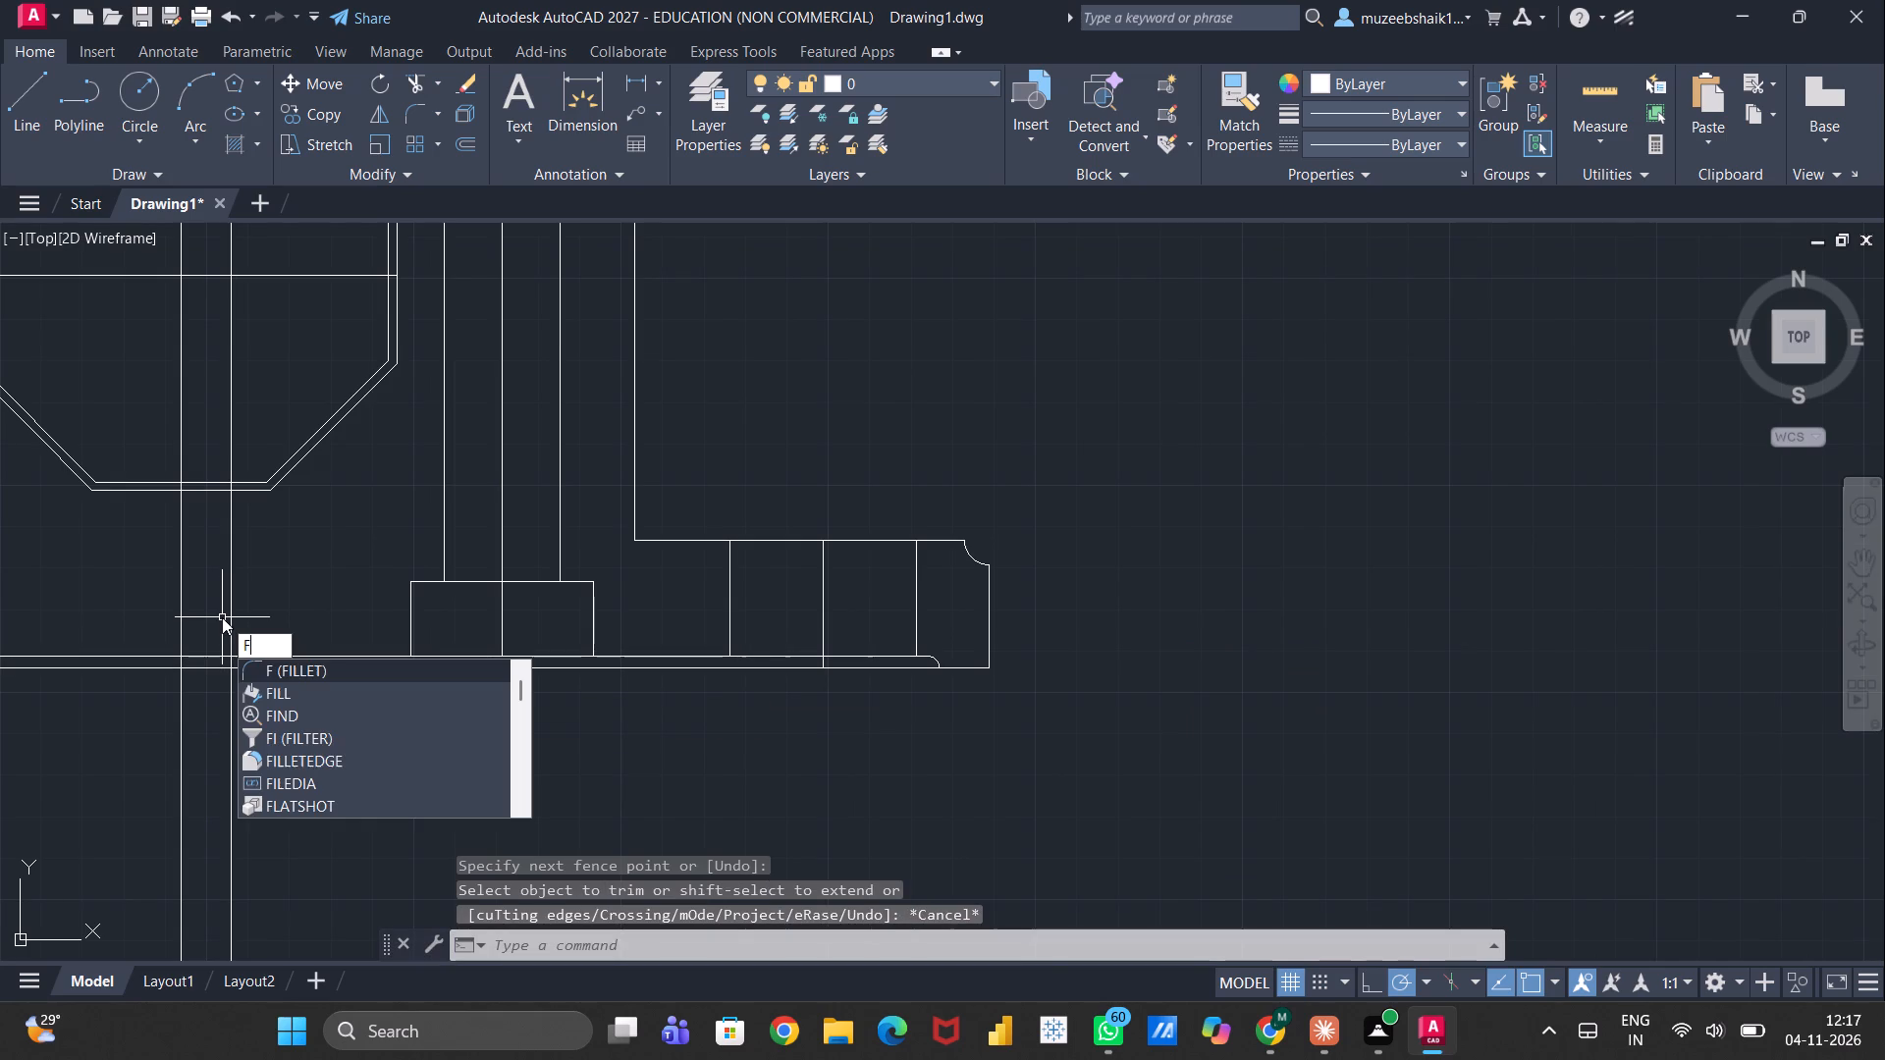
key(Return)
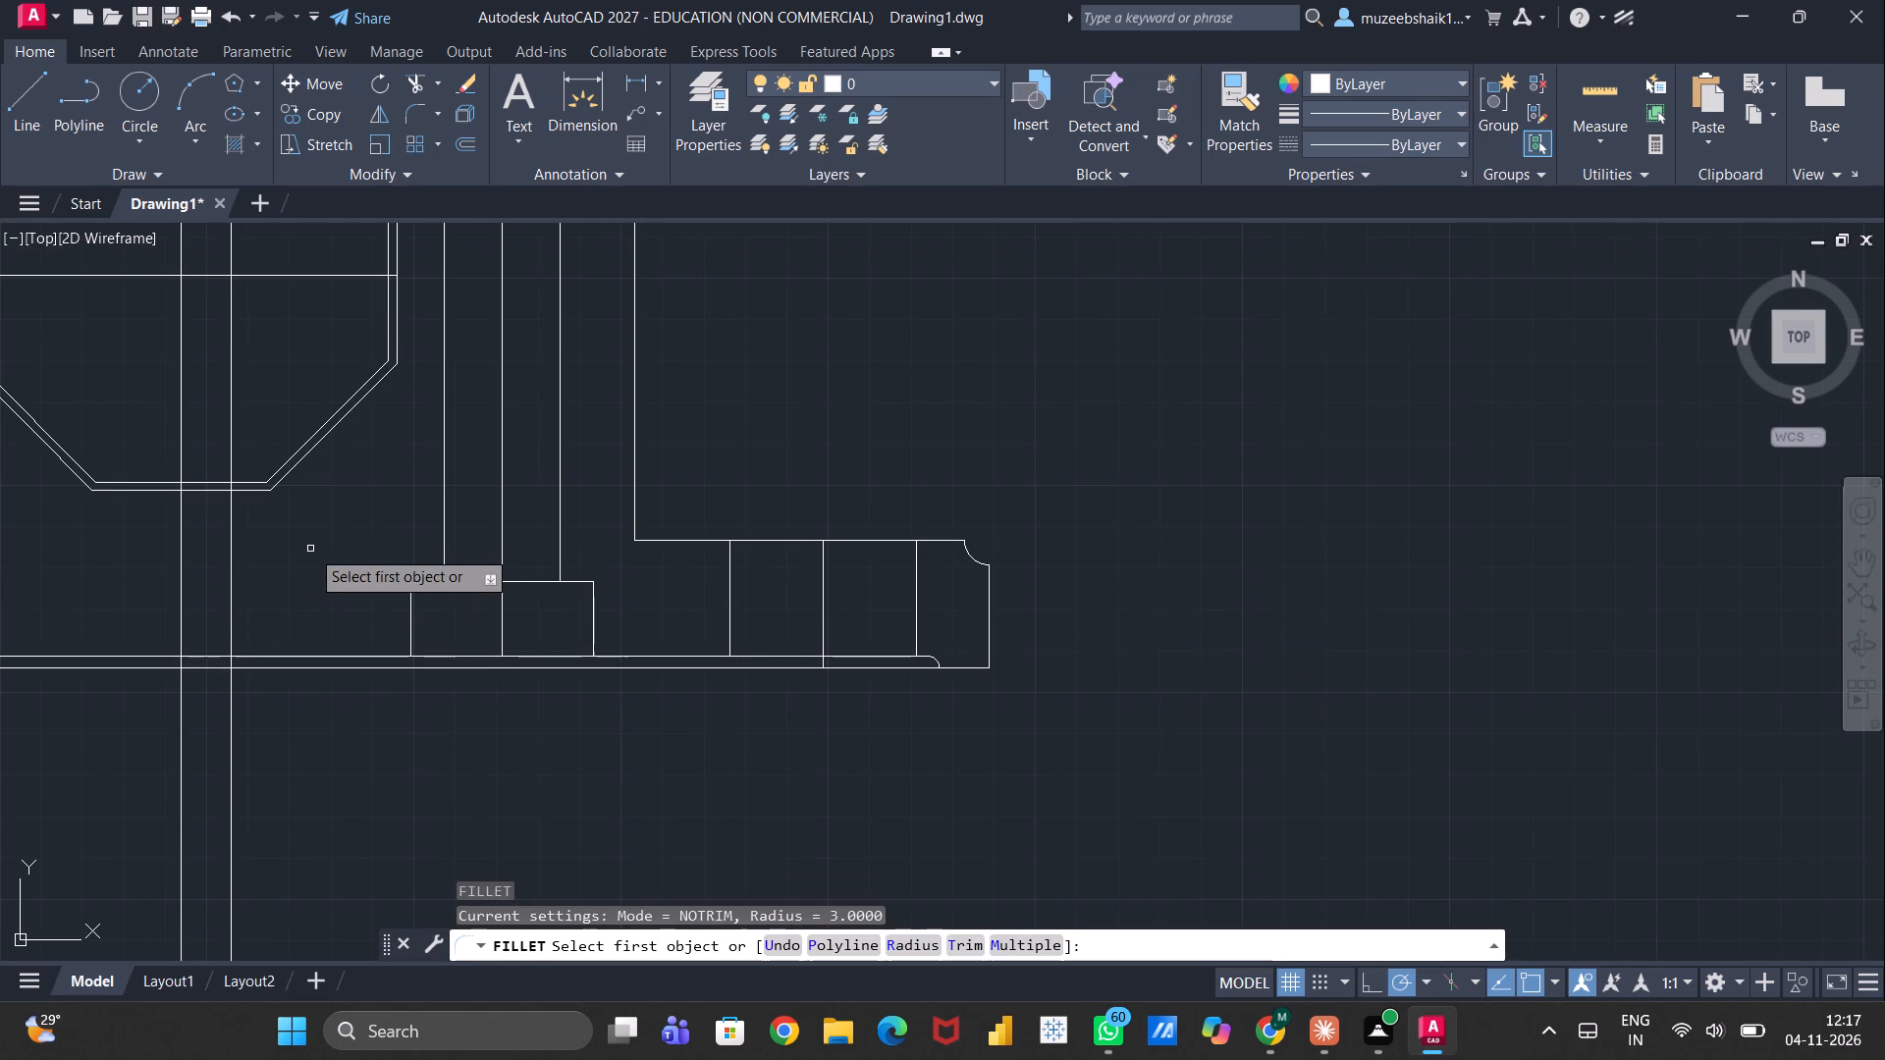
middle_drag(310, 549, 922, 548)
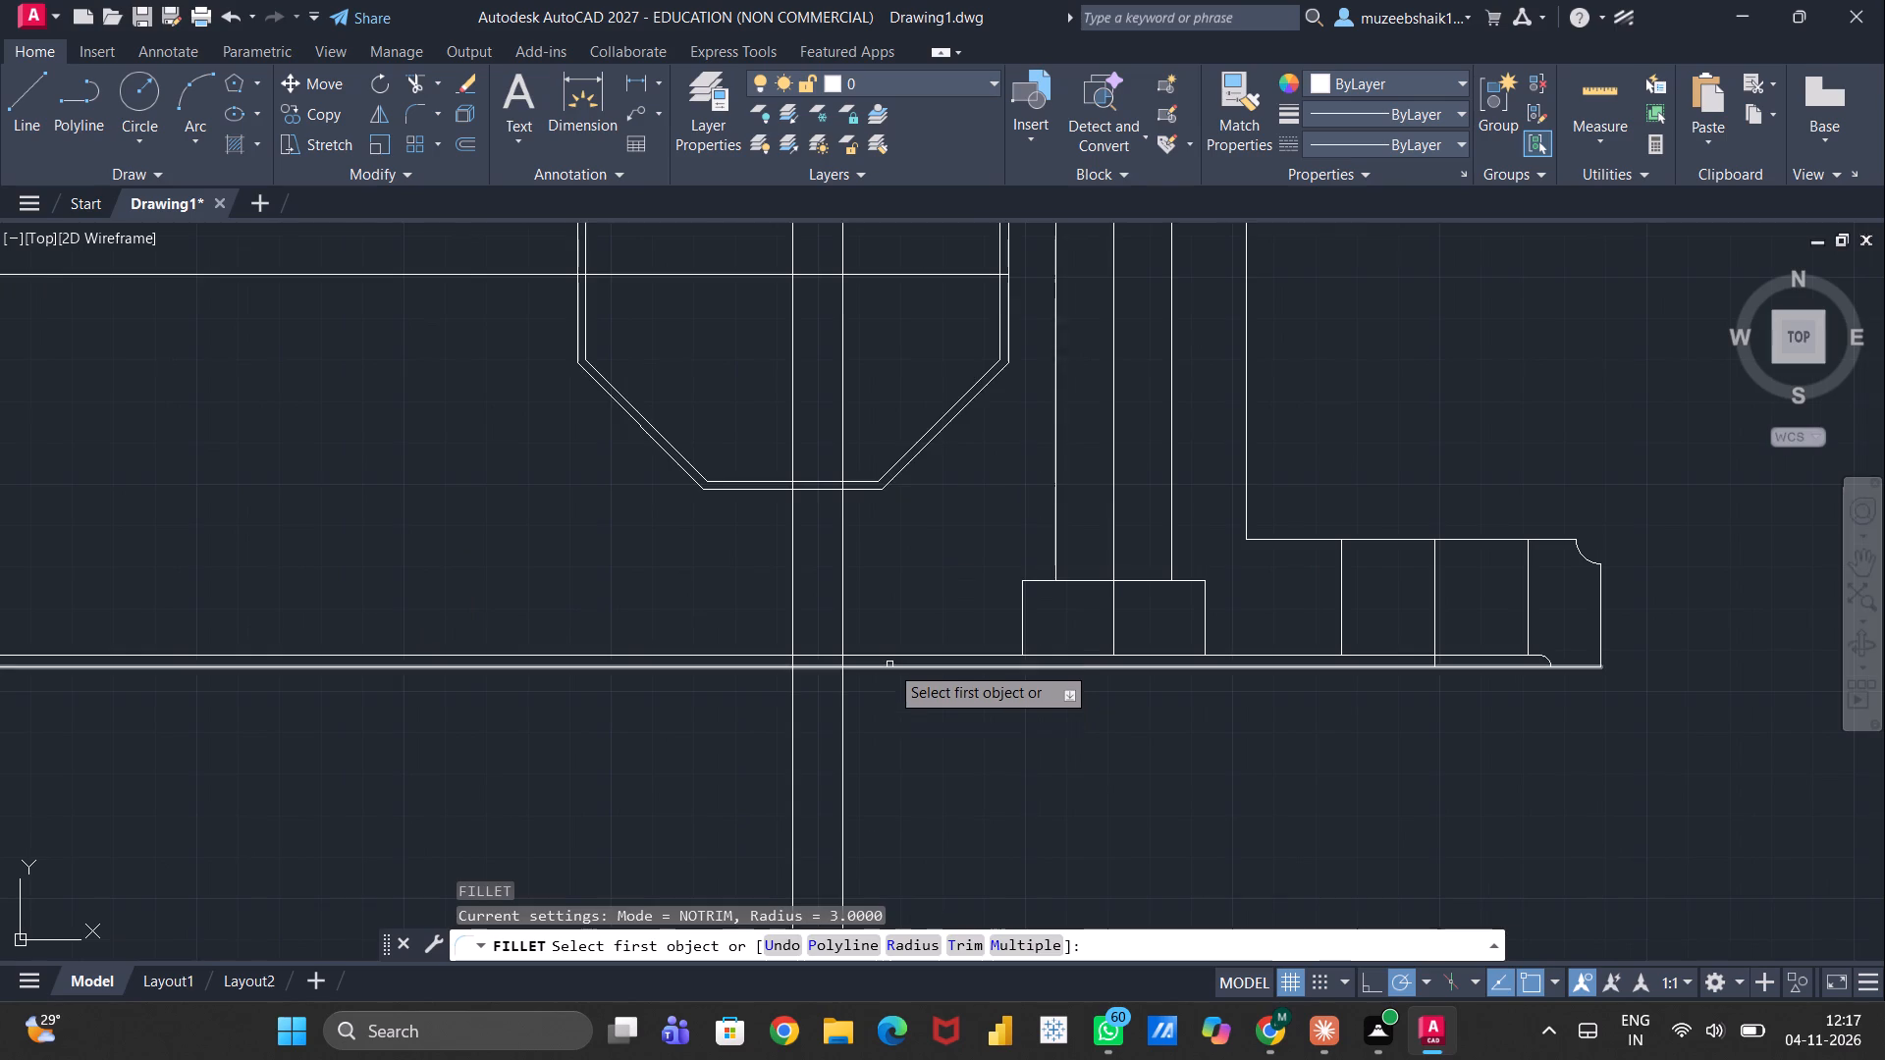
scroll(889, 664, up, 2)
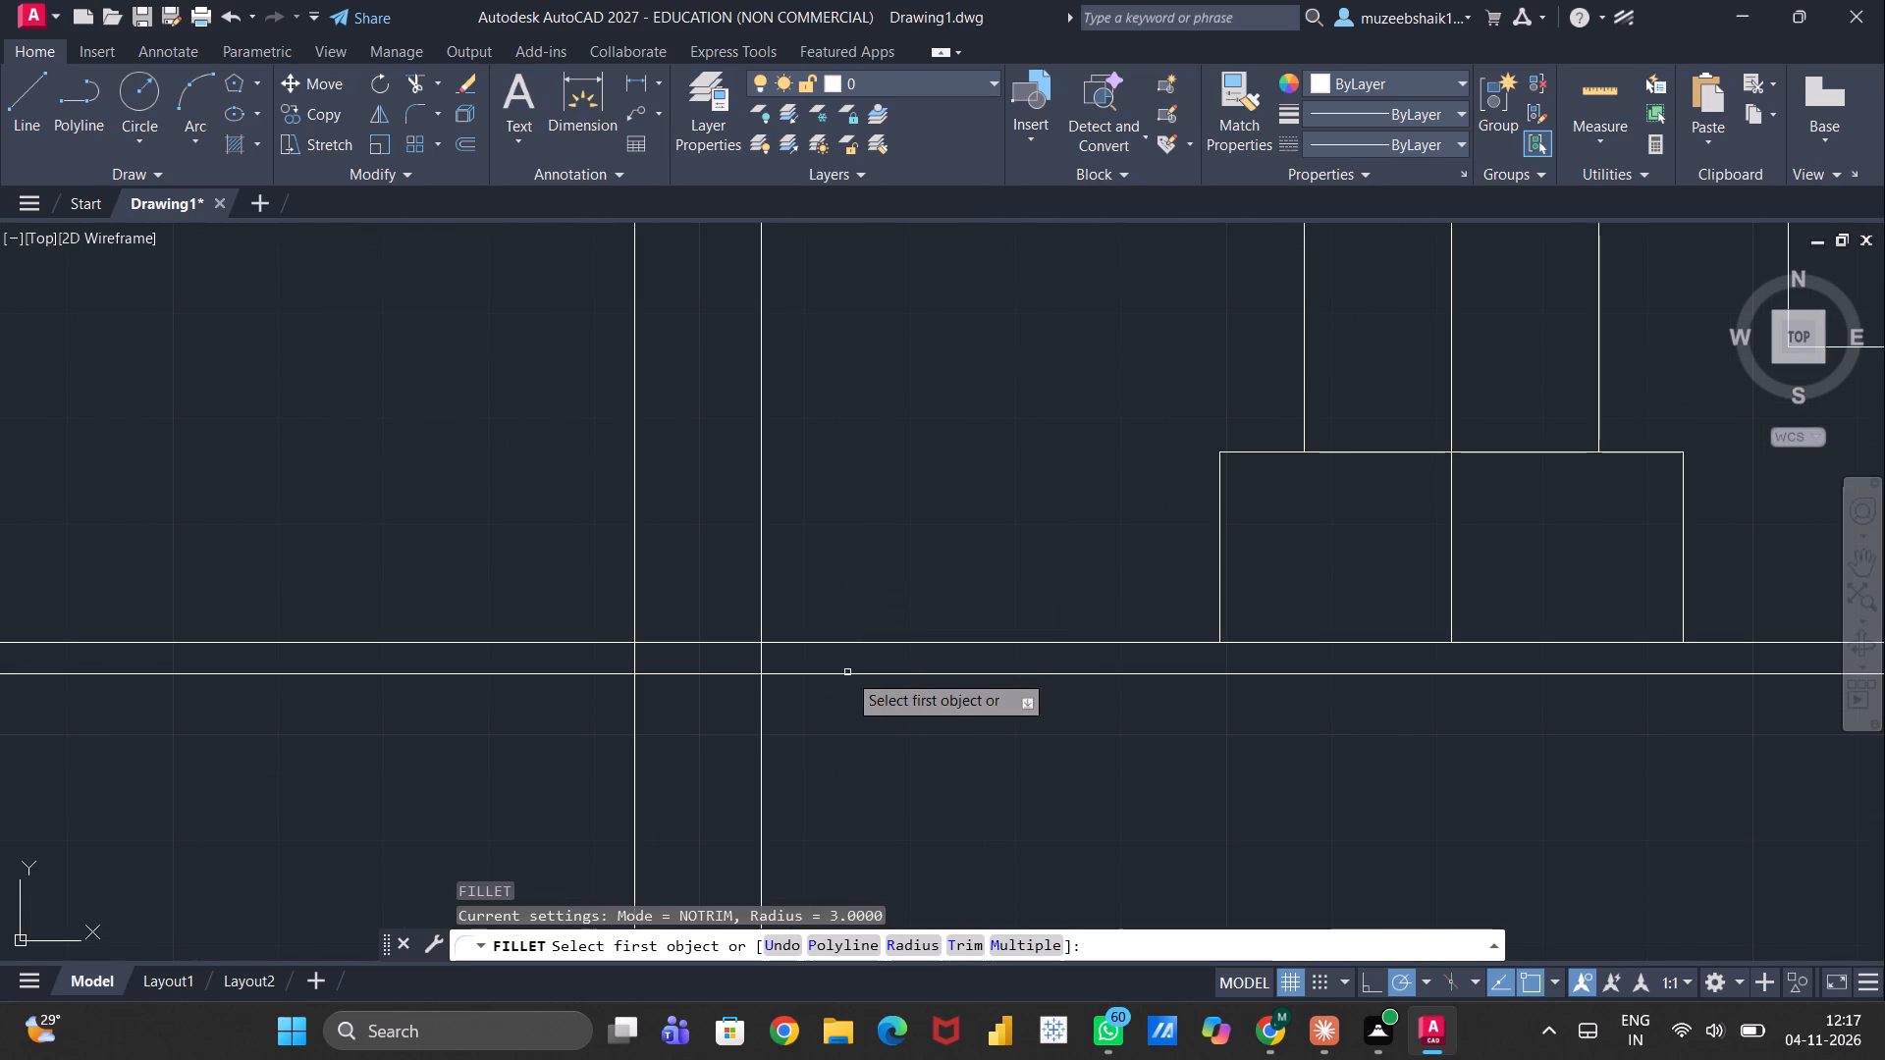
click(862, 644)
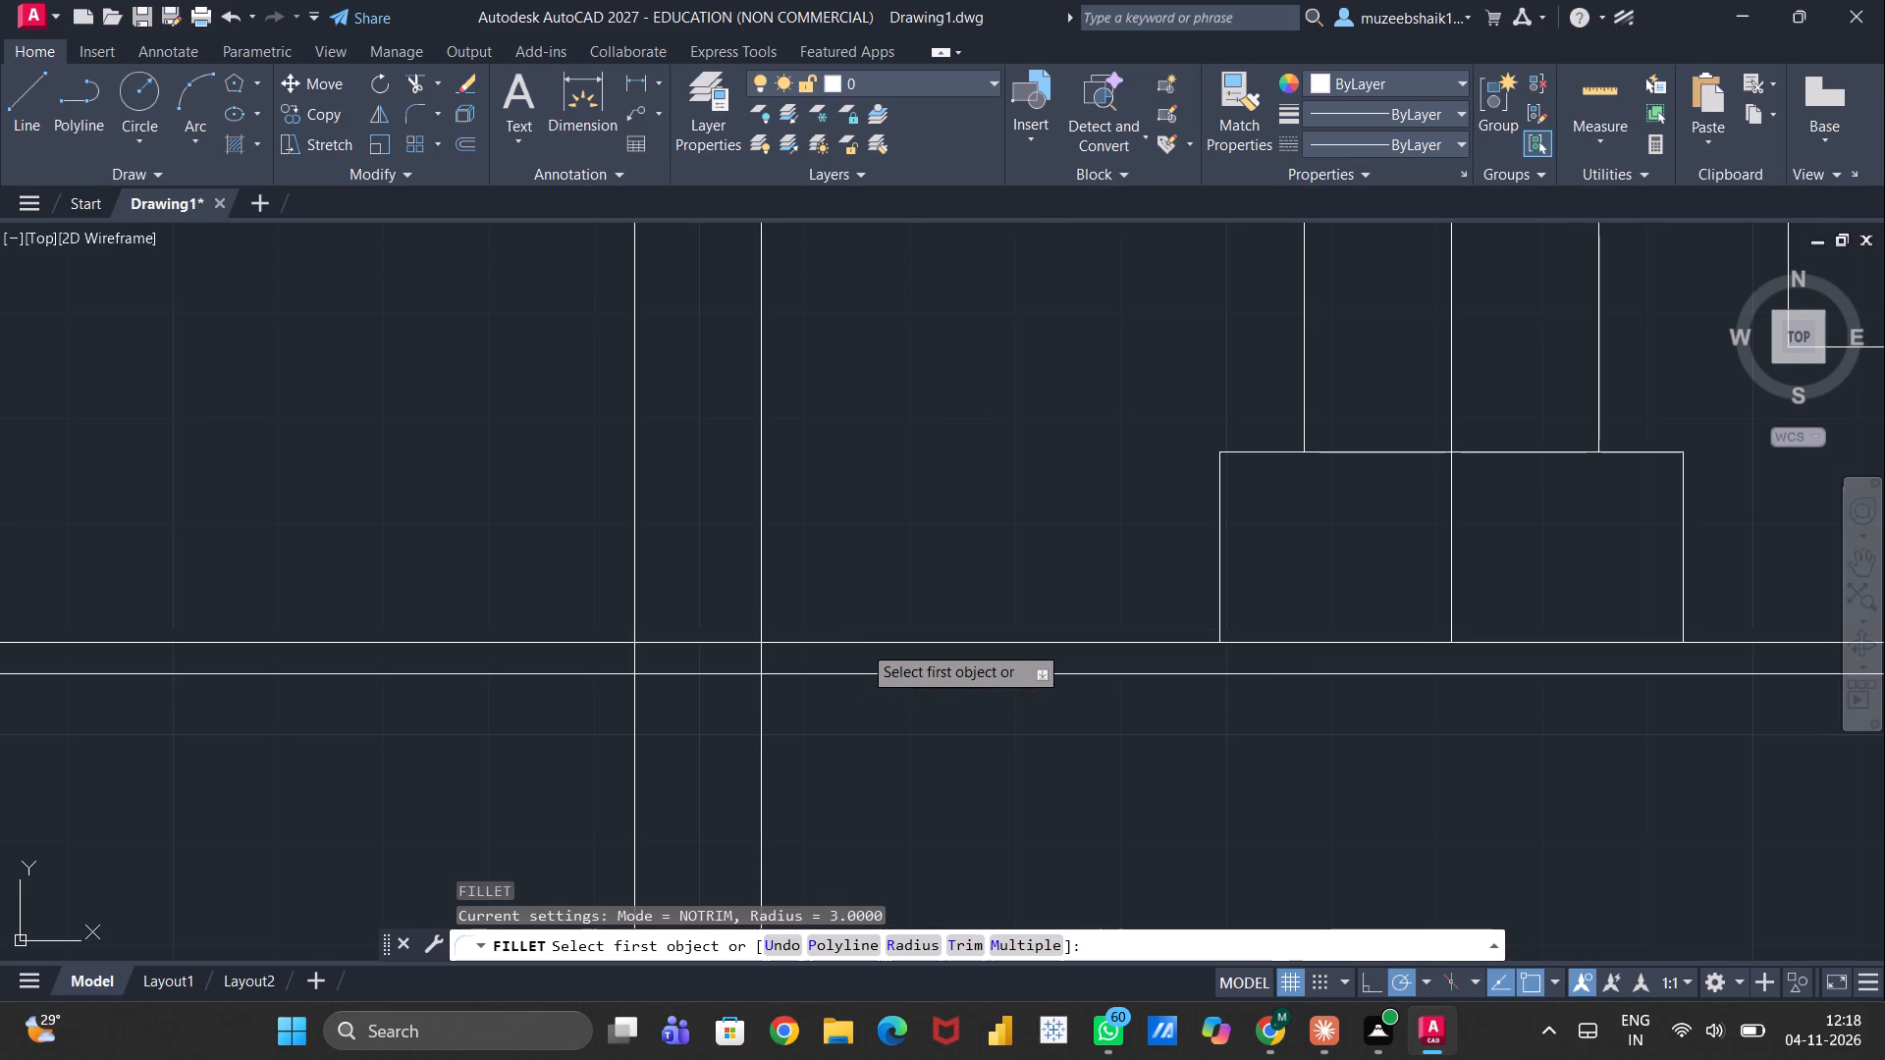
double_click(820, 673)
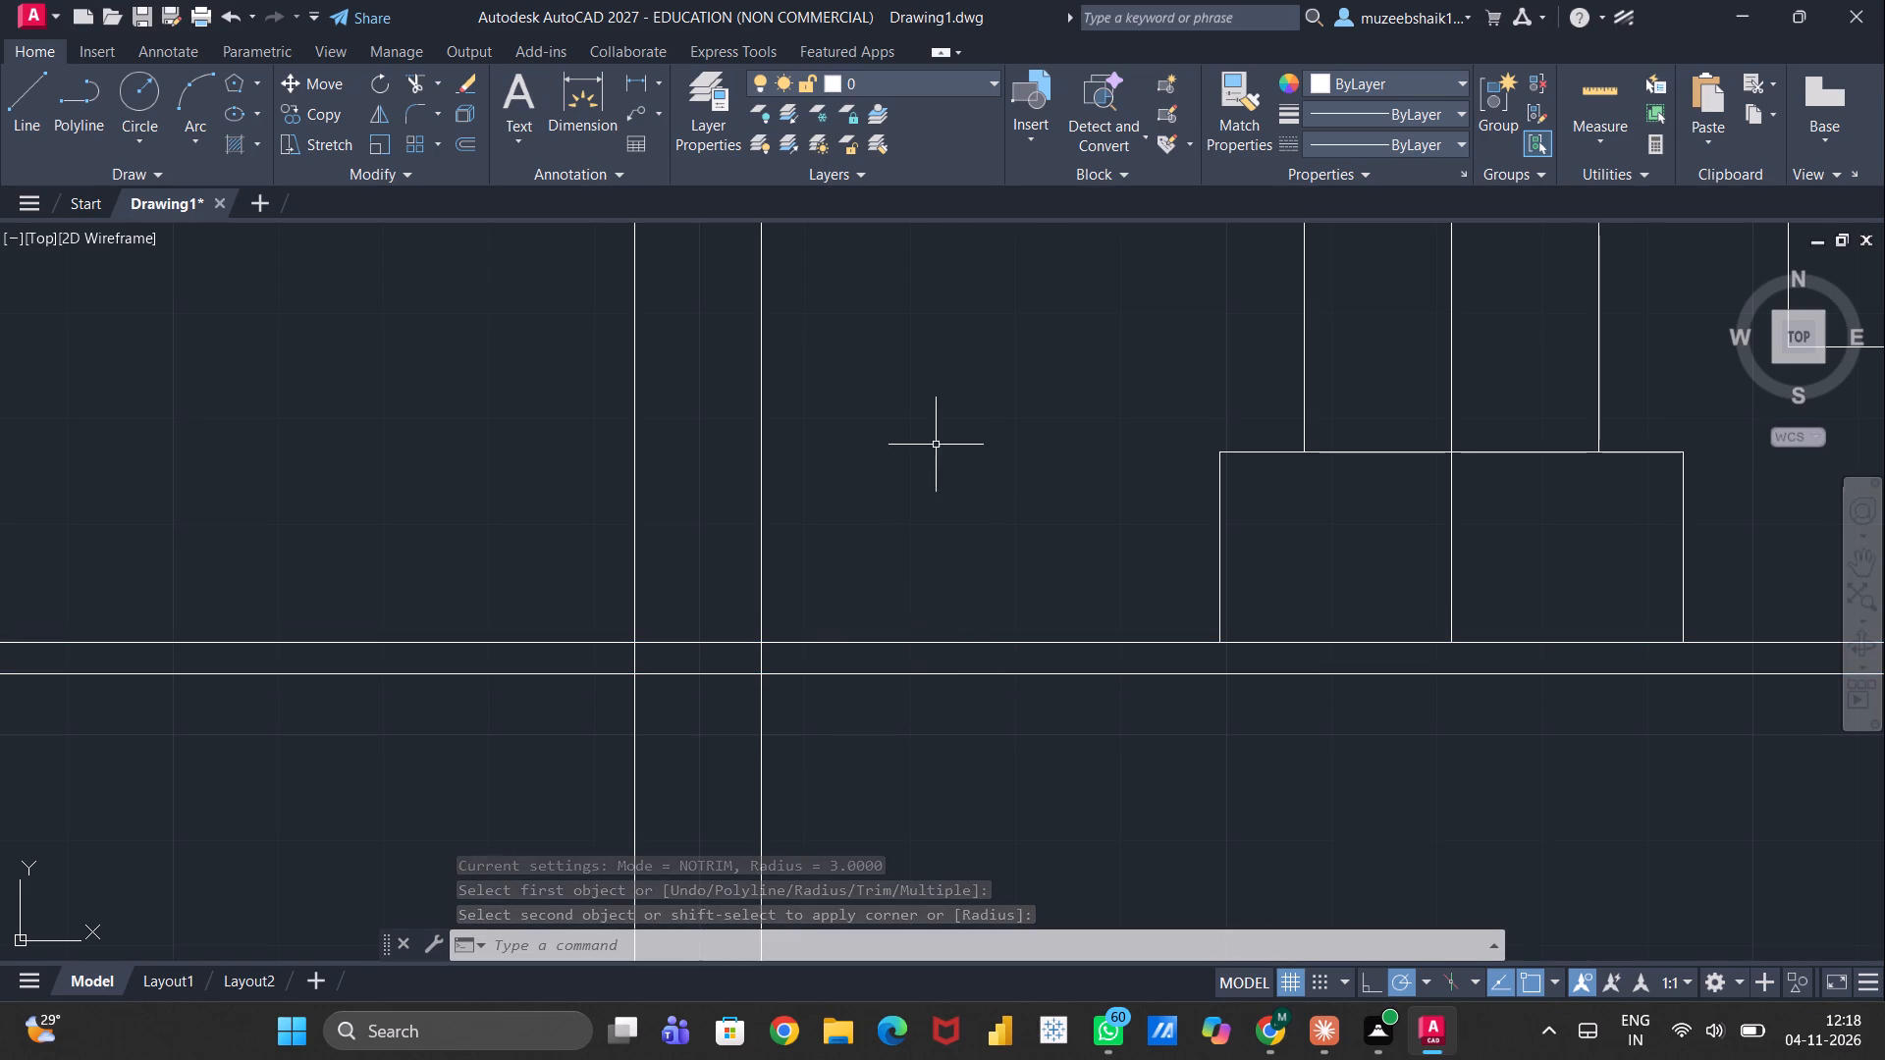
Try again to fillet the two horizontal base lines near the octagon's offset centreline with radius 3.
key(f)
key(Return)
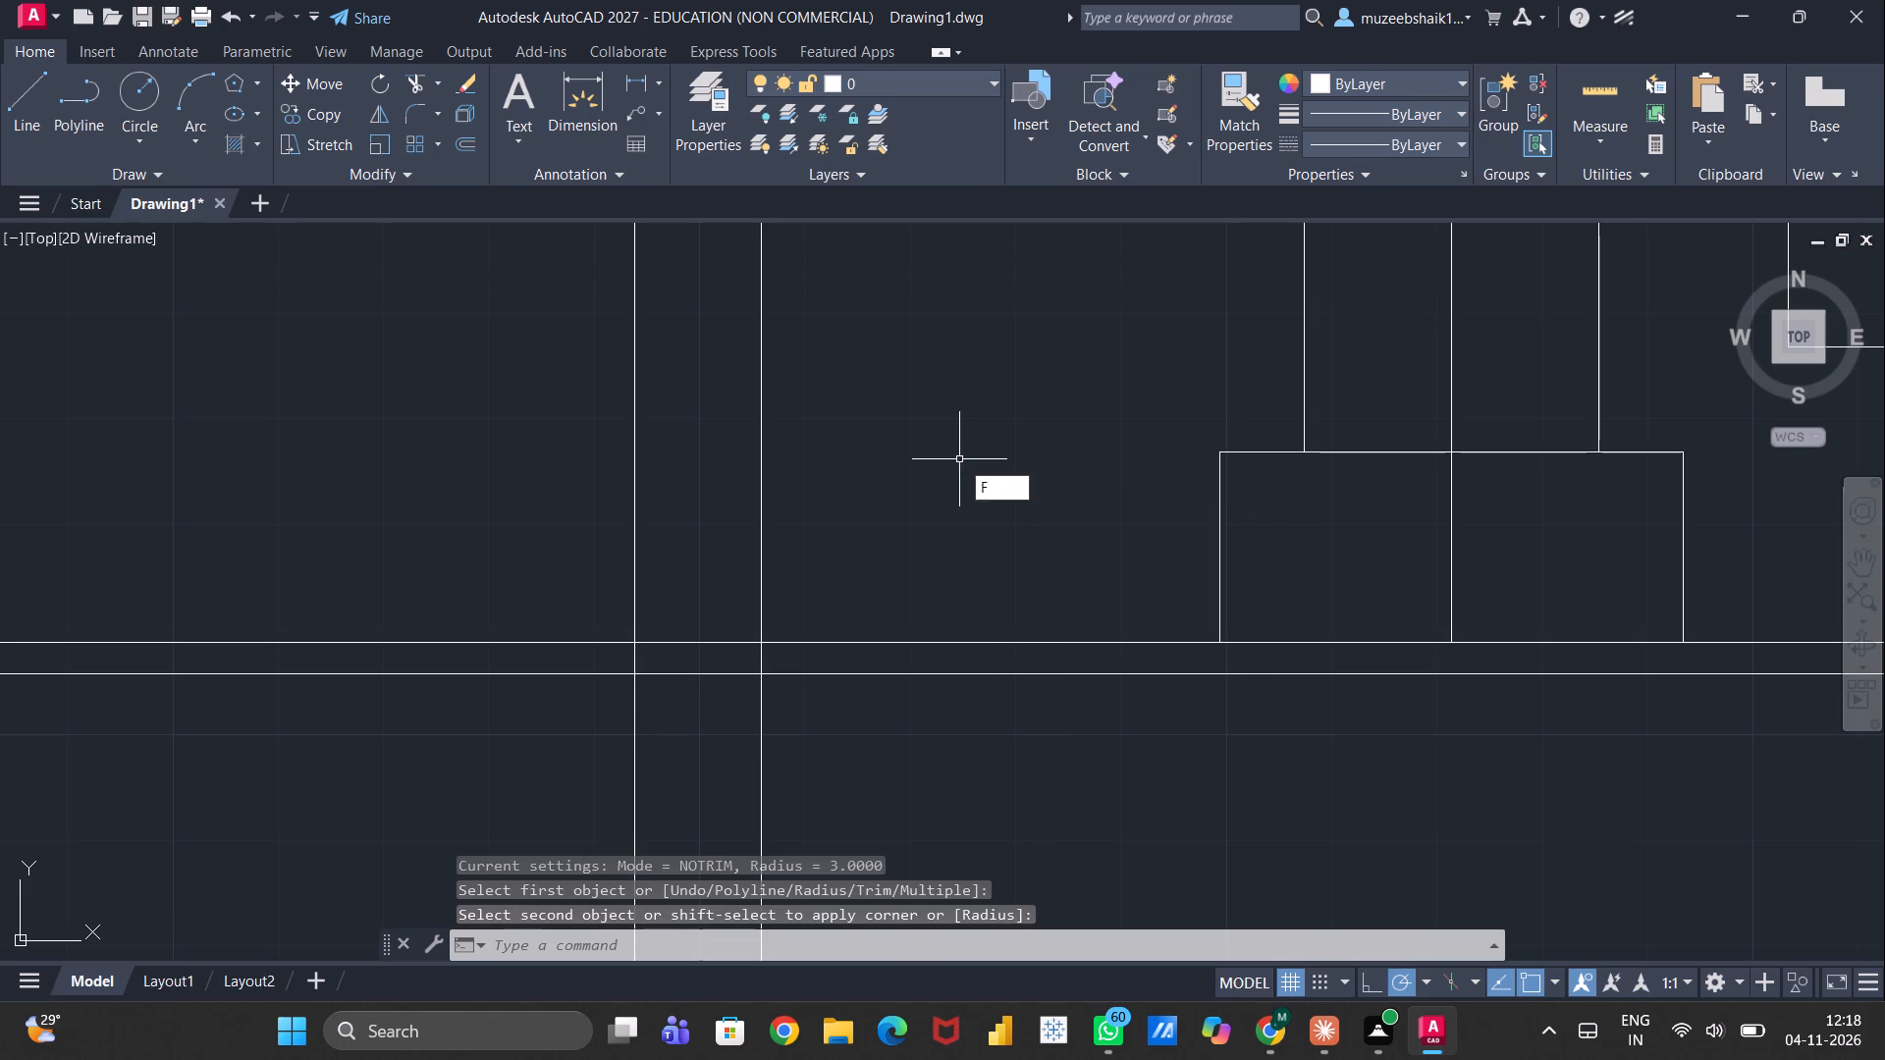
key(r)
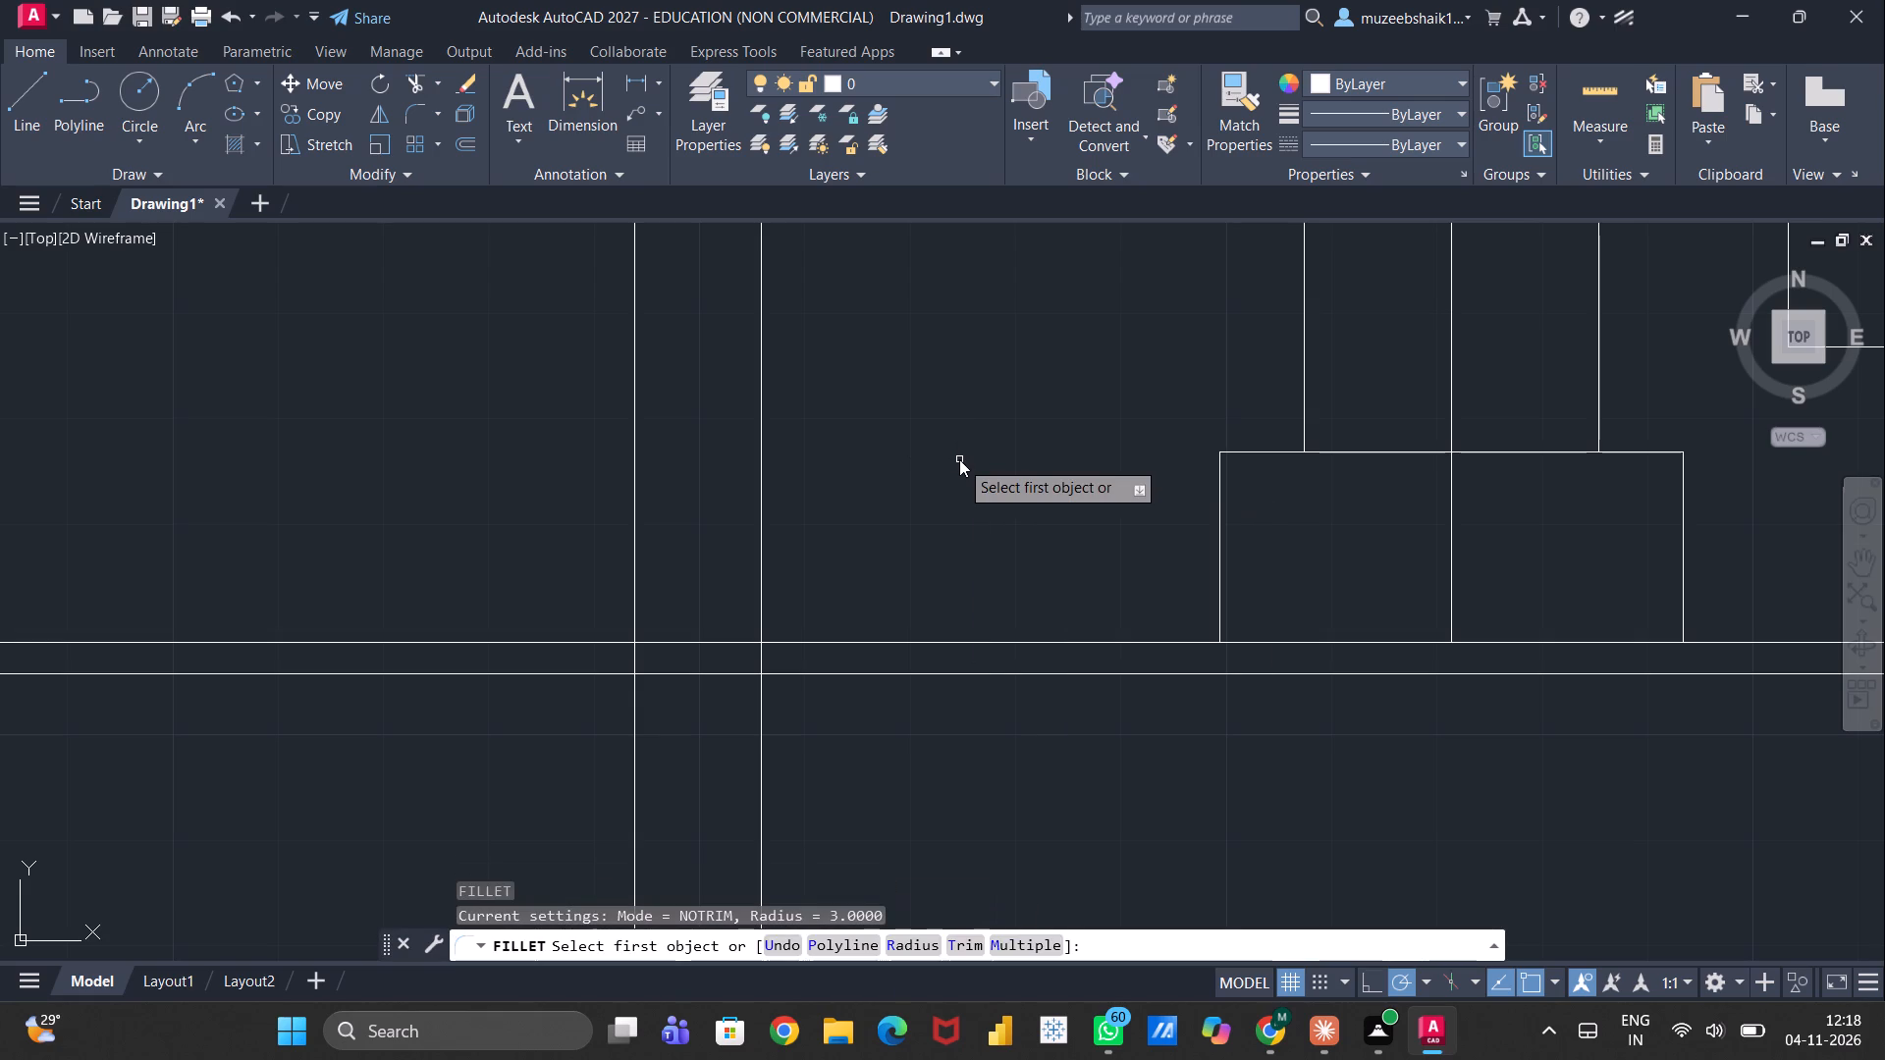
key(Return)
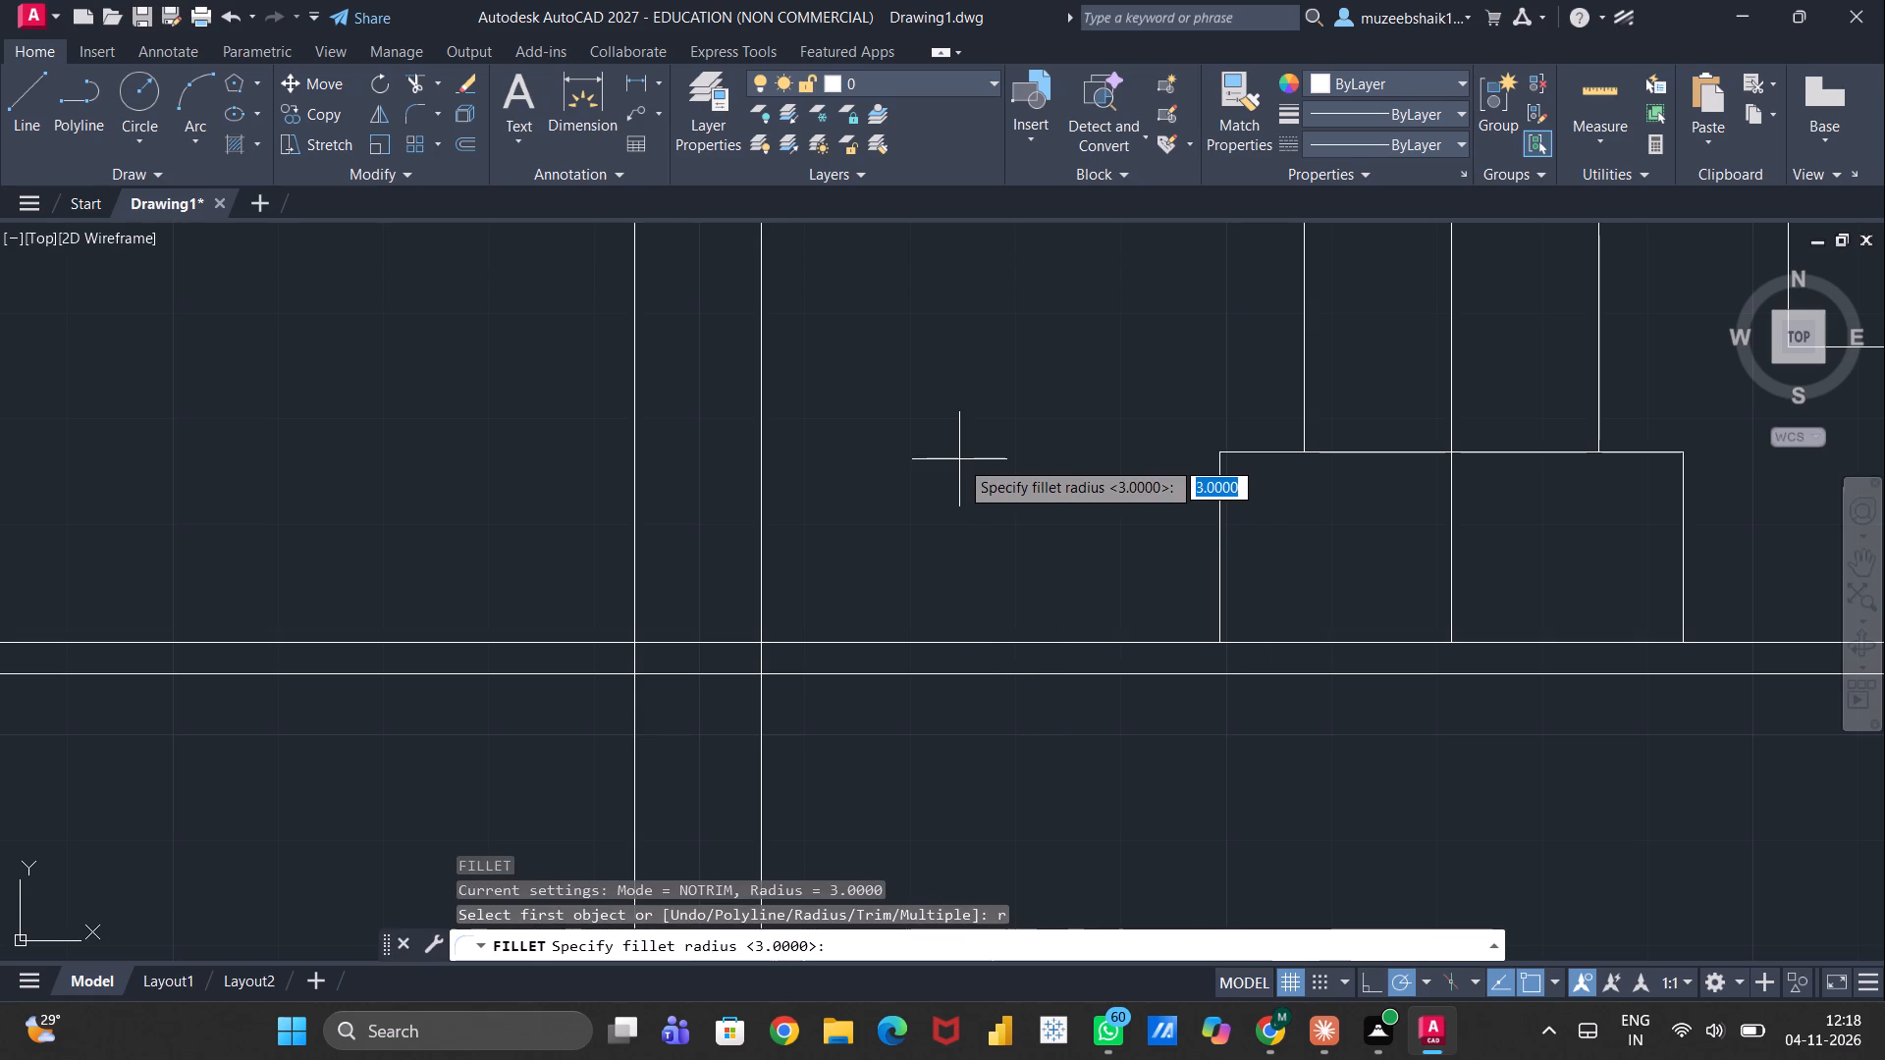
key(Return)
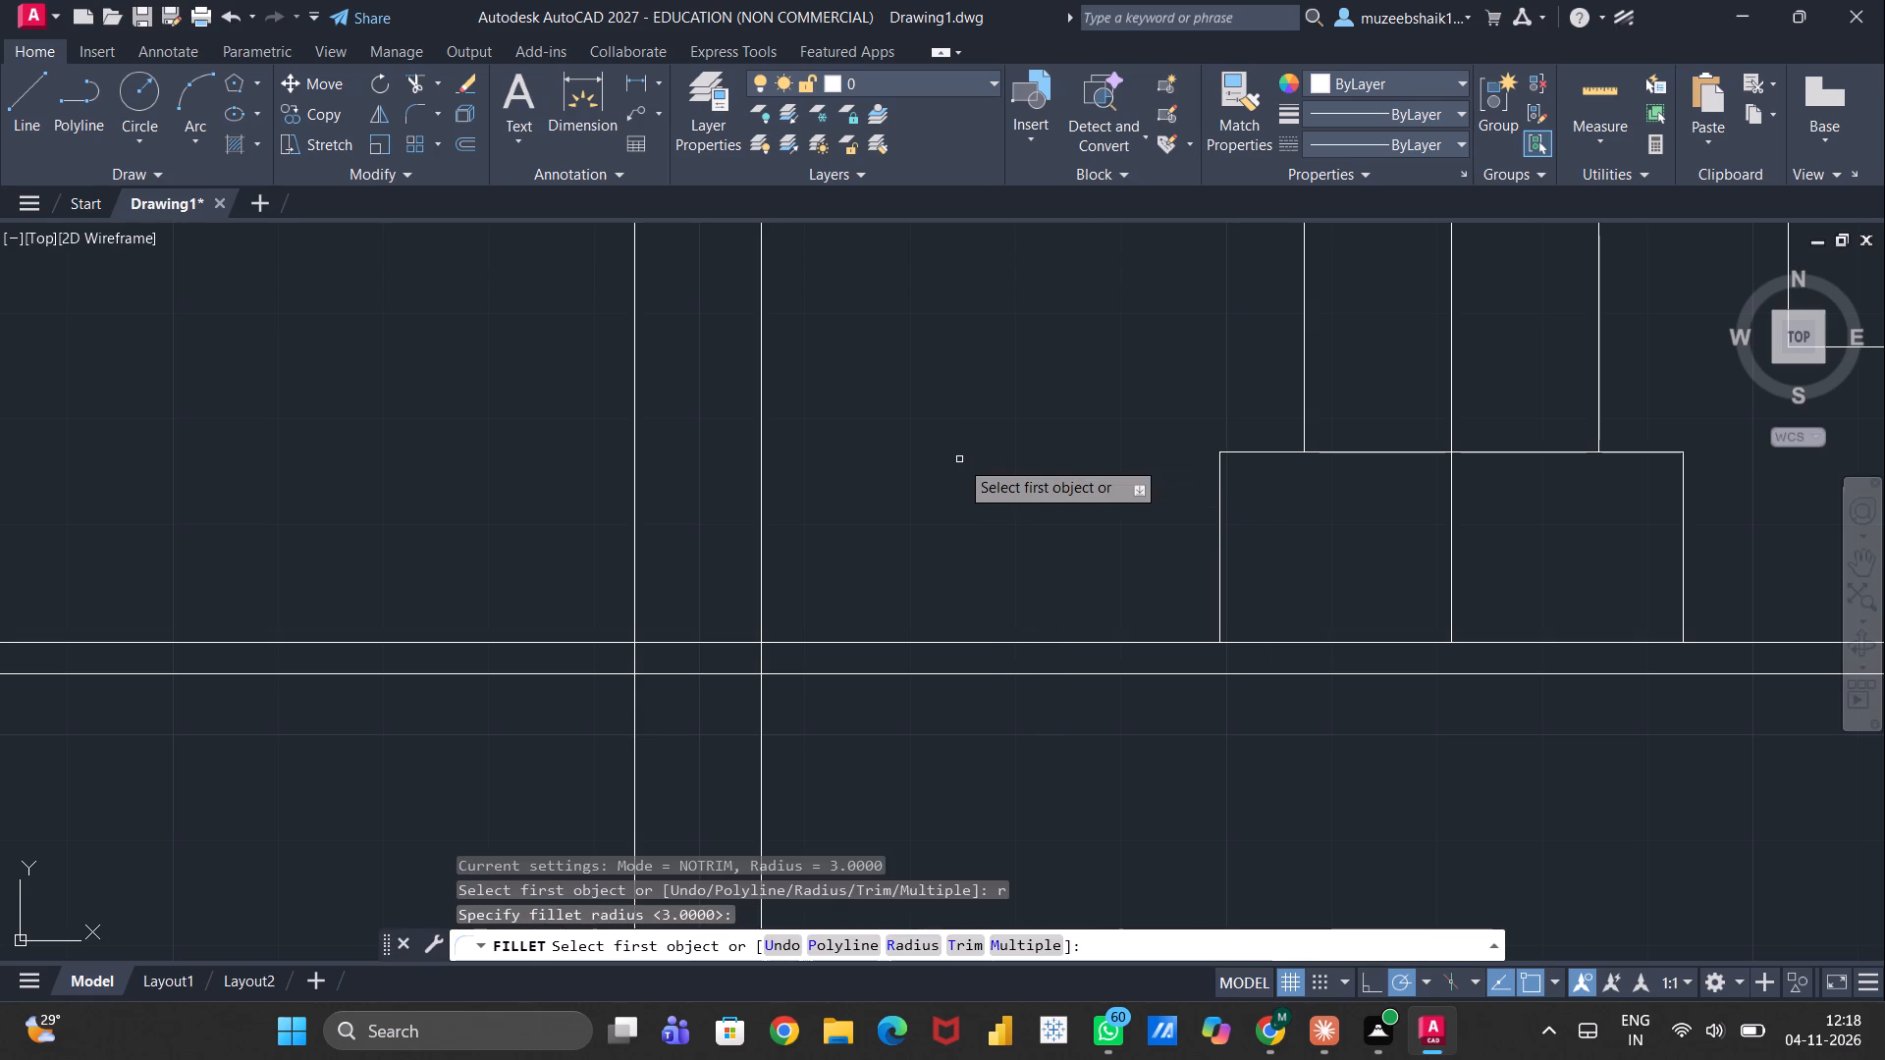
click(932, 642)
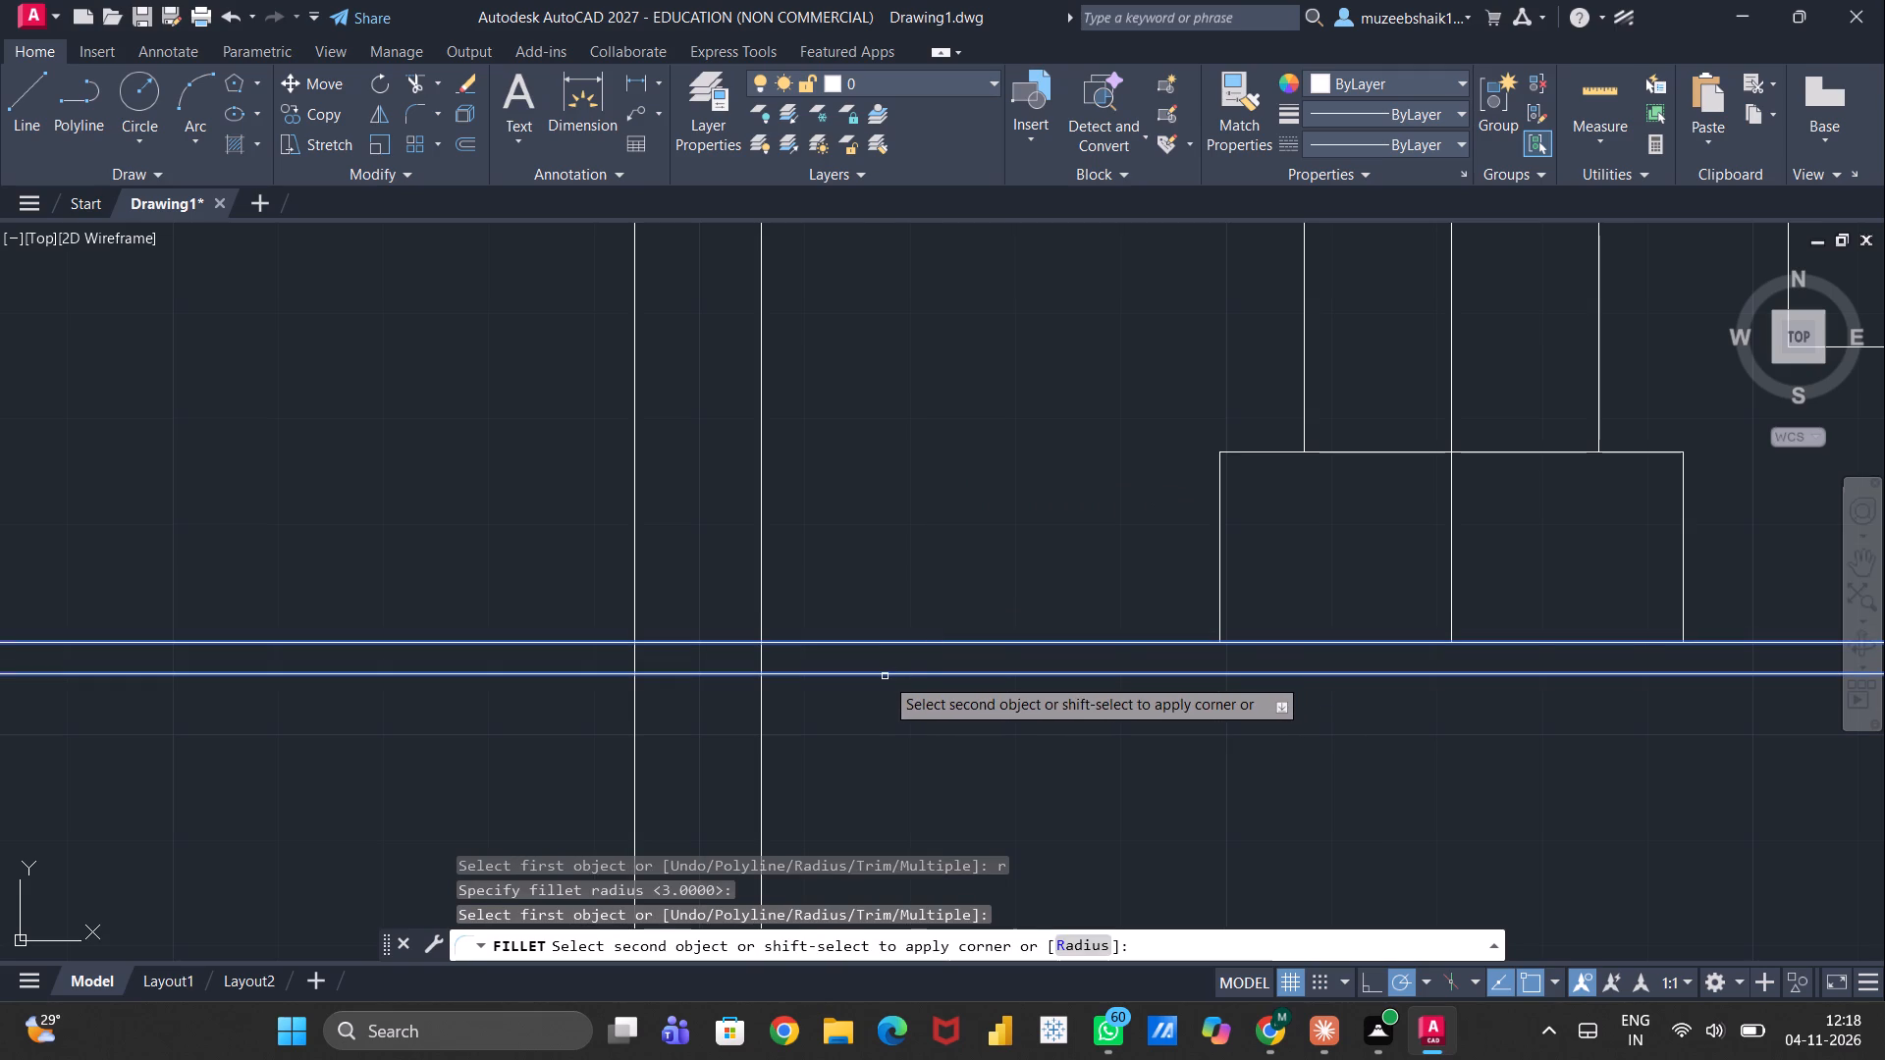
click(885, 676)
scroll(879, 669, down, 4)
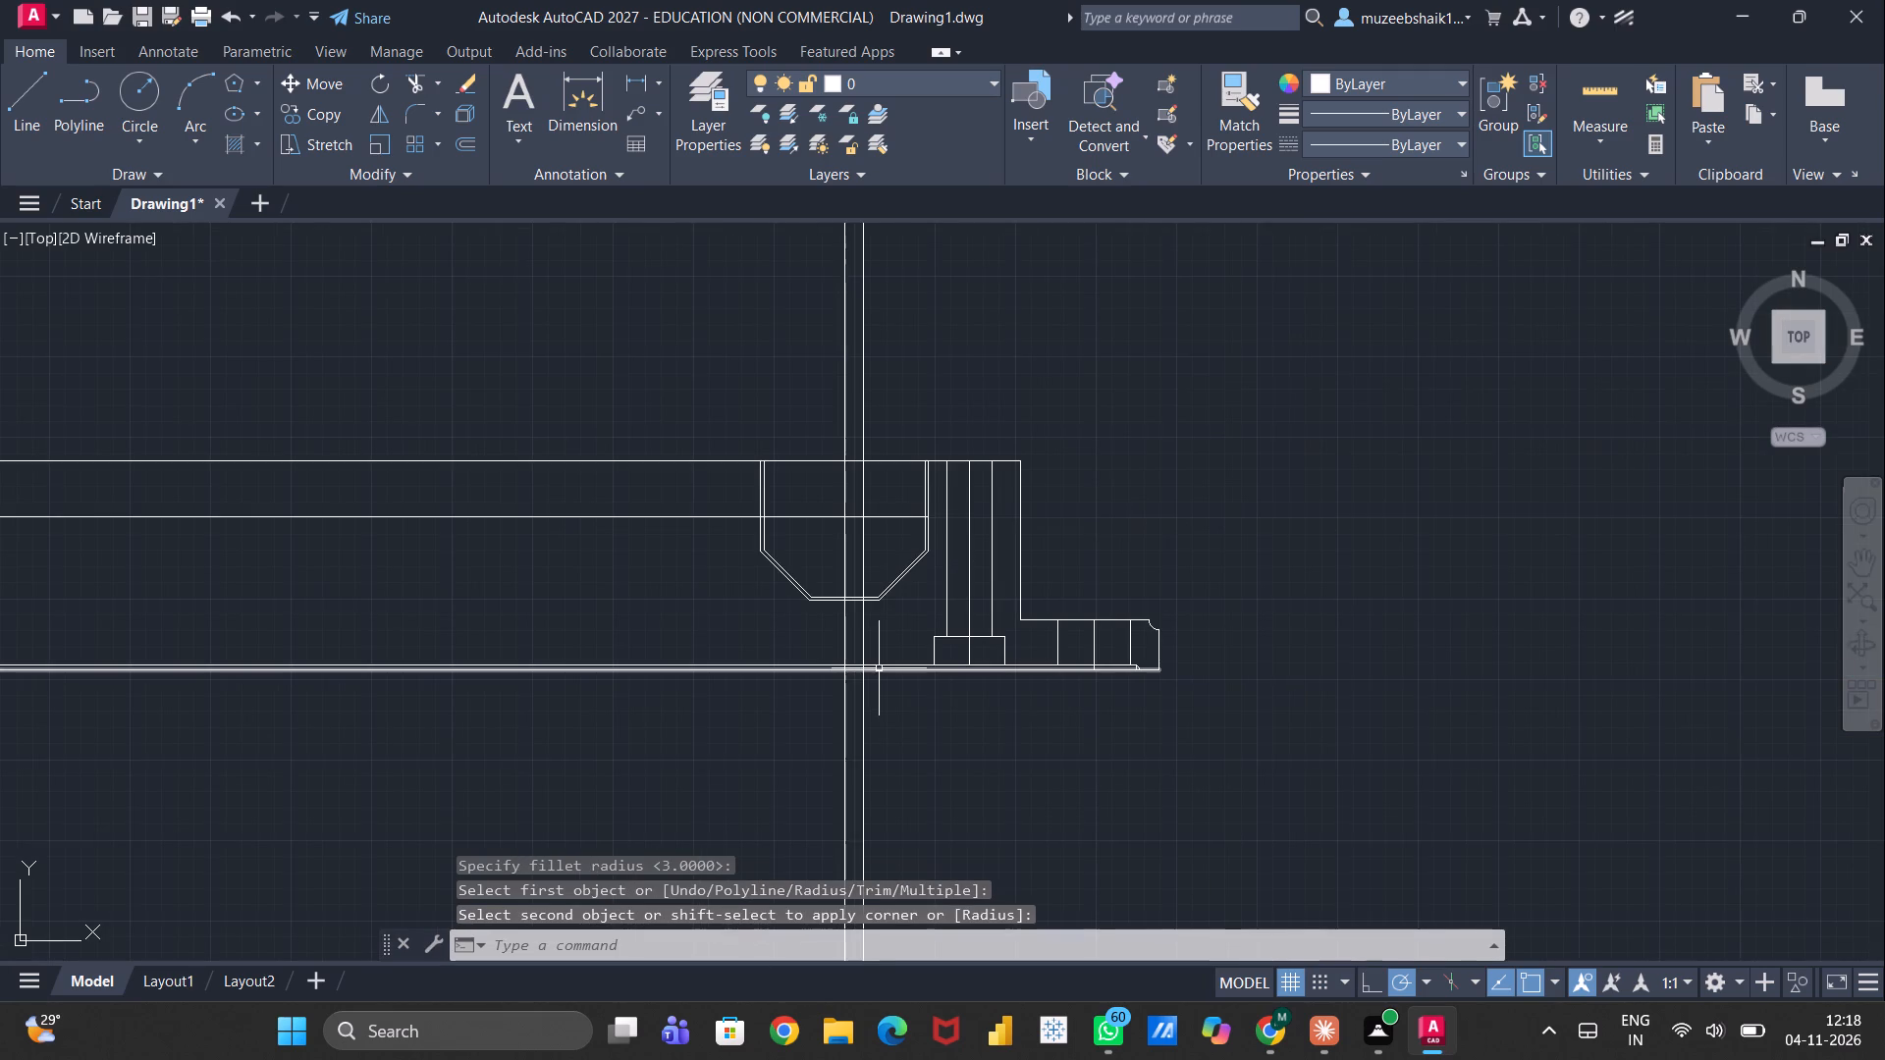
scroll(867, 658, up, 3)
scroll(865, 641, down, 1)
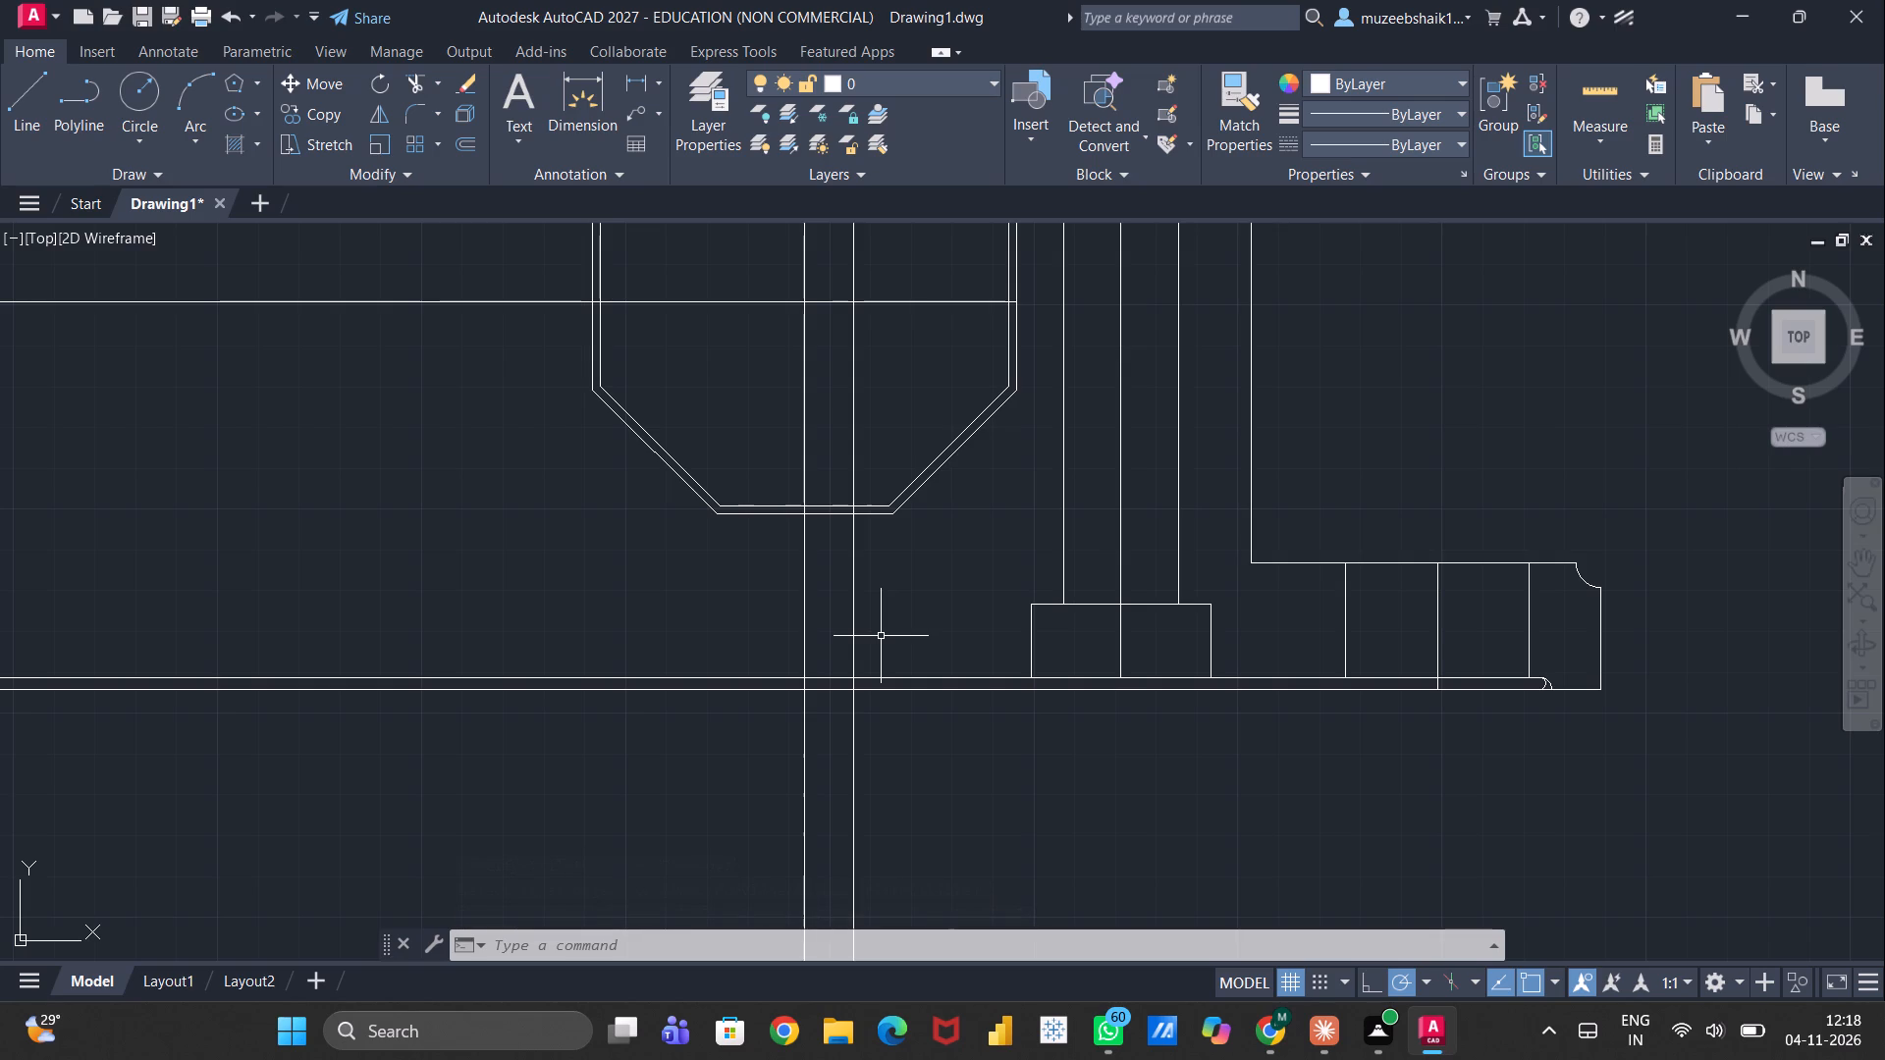
Fillet the upper base line and the octagon's offset centreline with radius 3 on the stepped-hole side, keeping the original lines.
key(f)
key(Return)
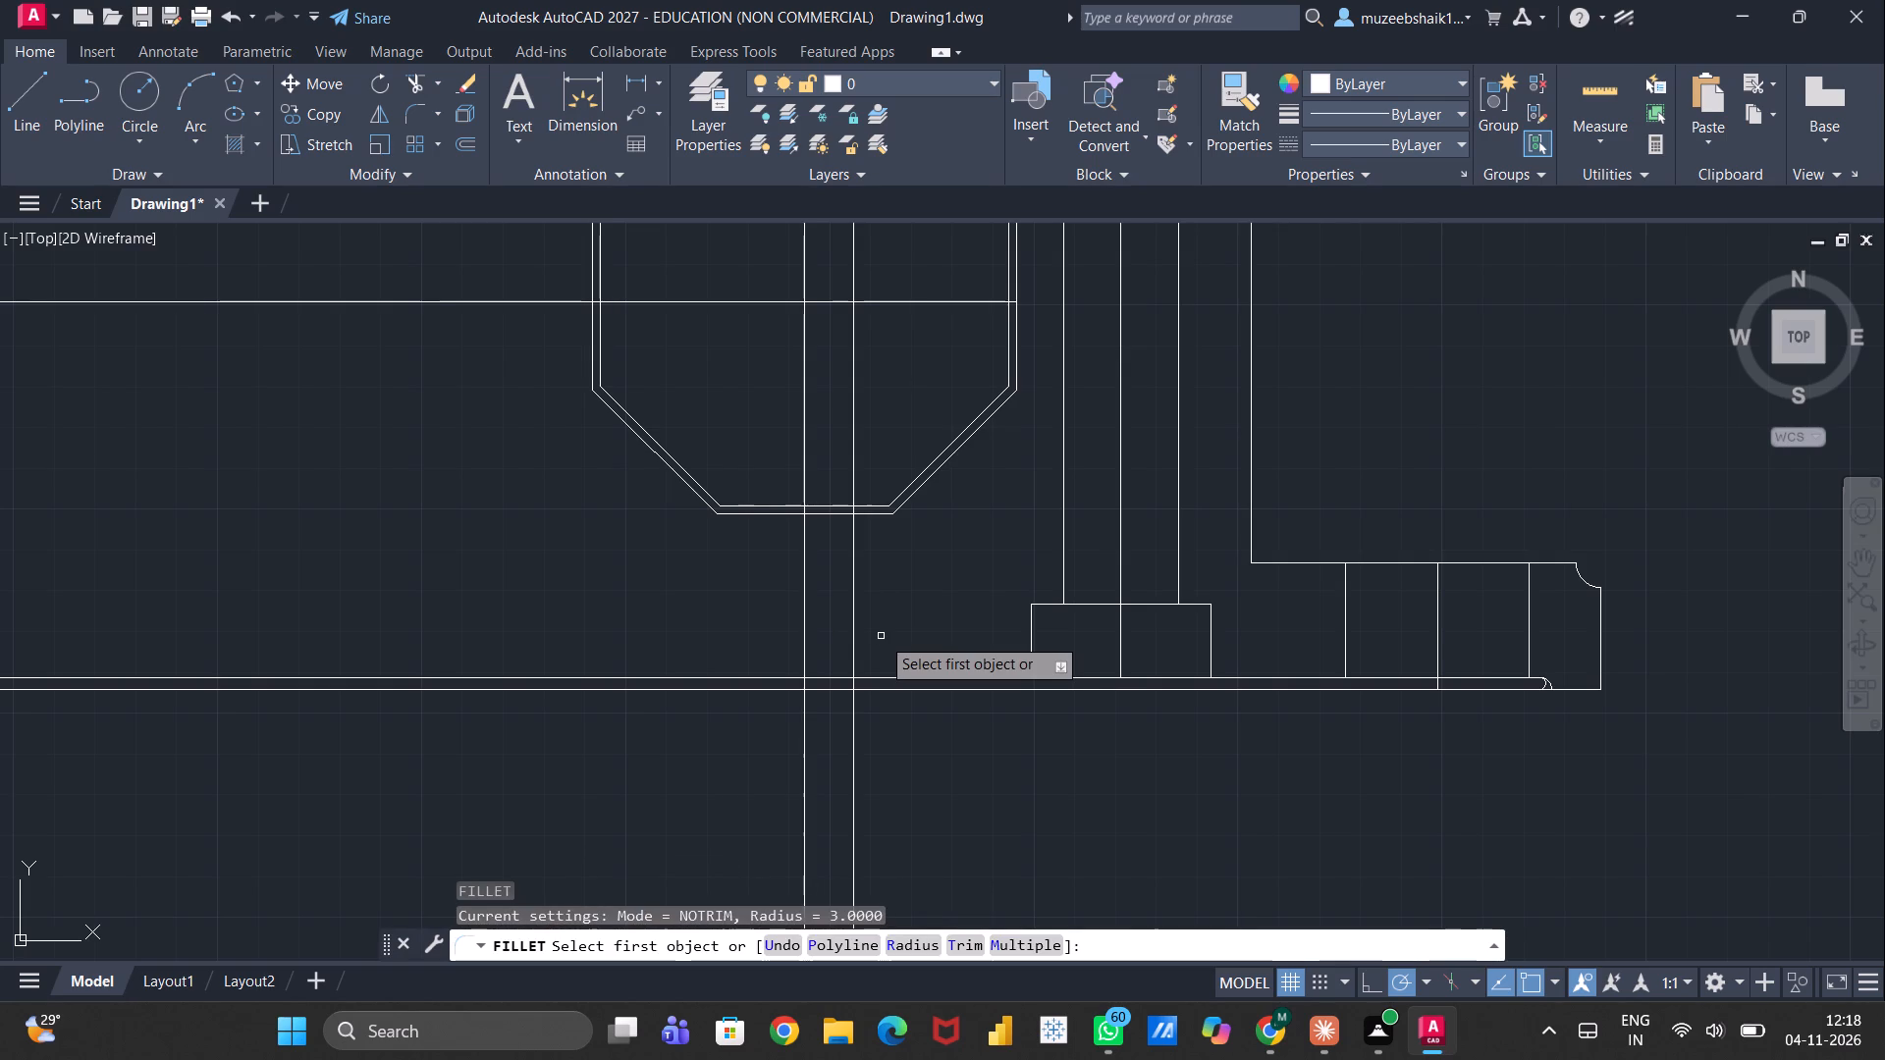
key(r)
key(Return)
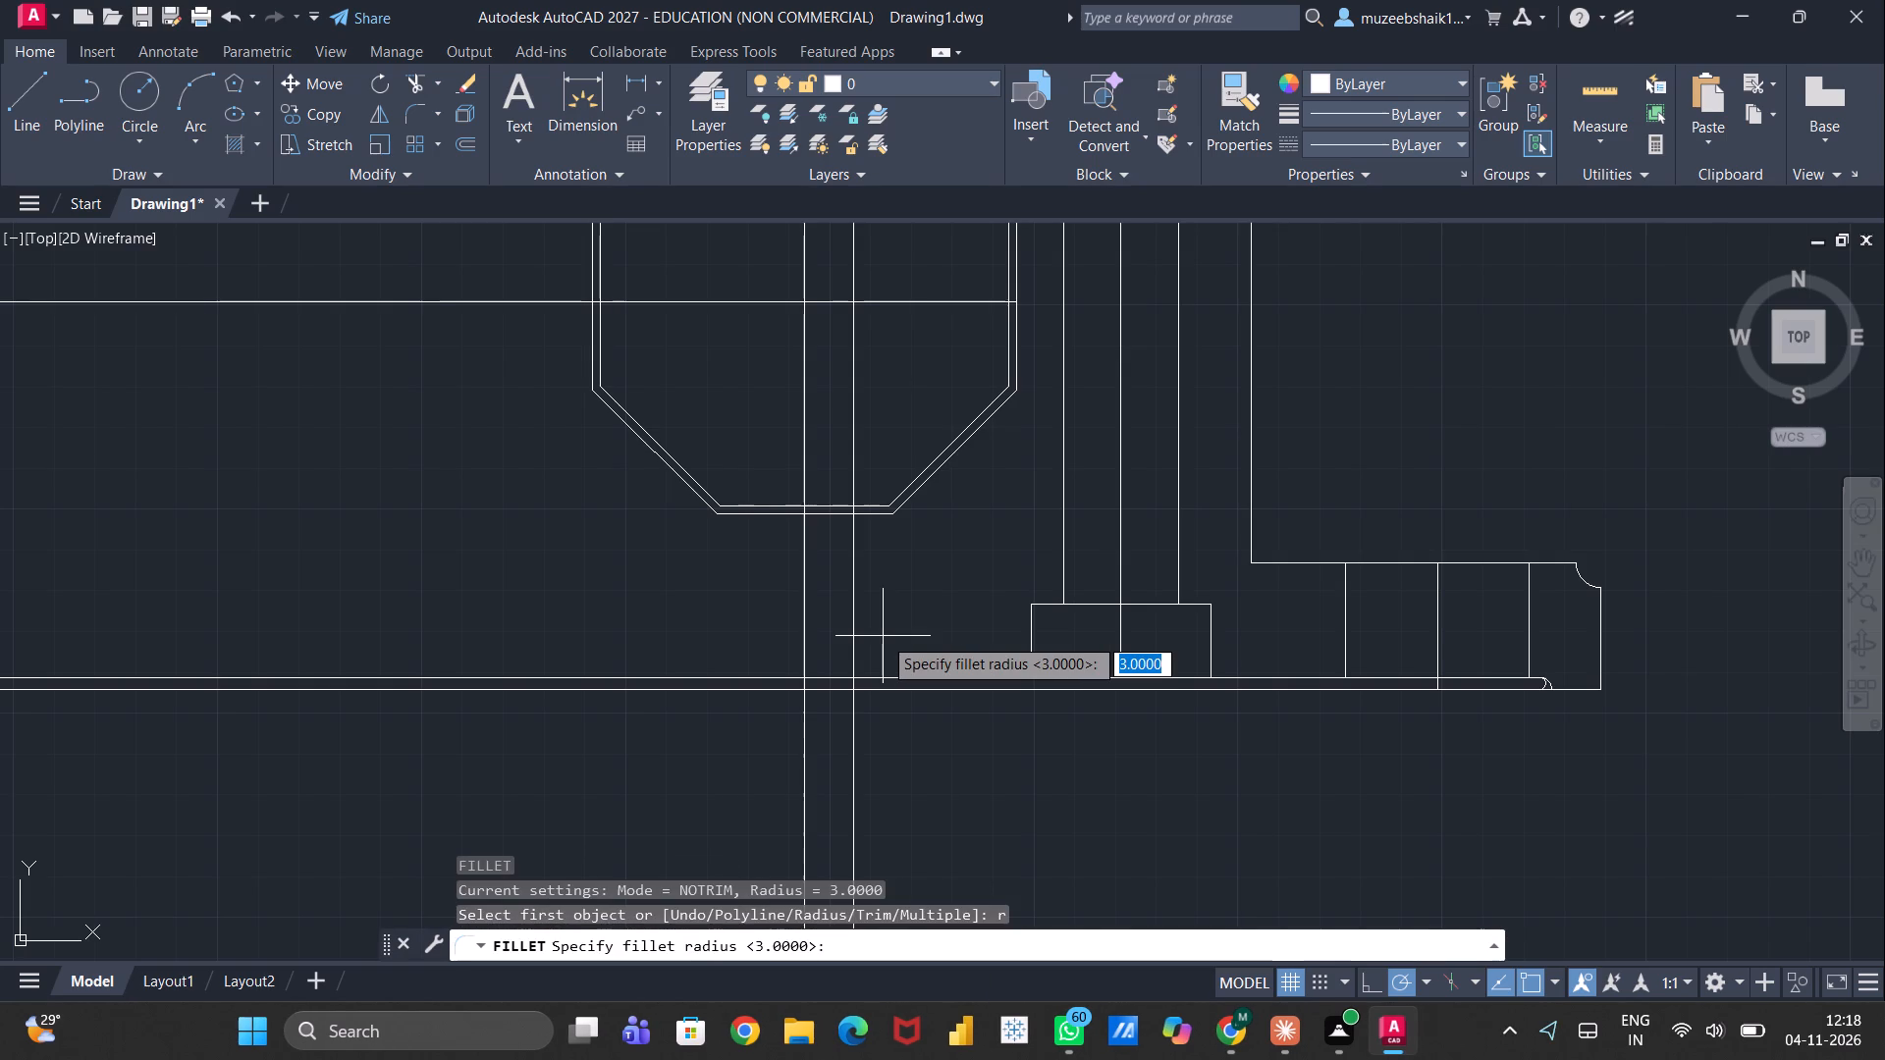
key(3)
key(Return)
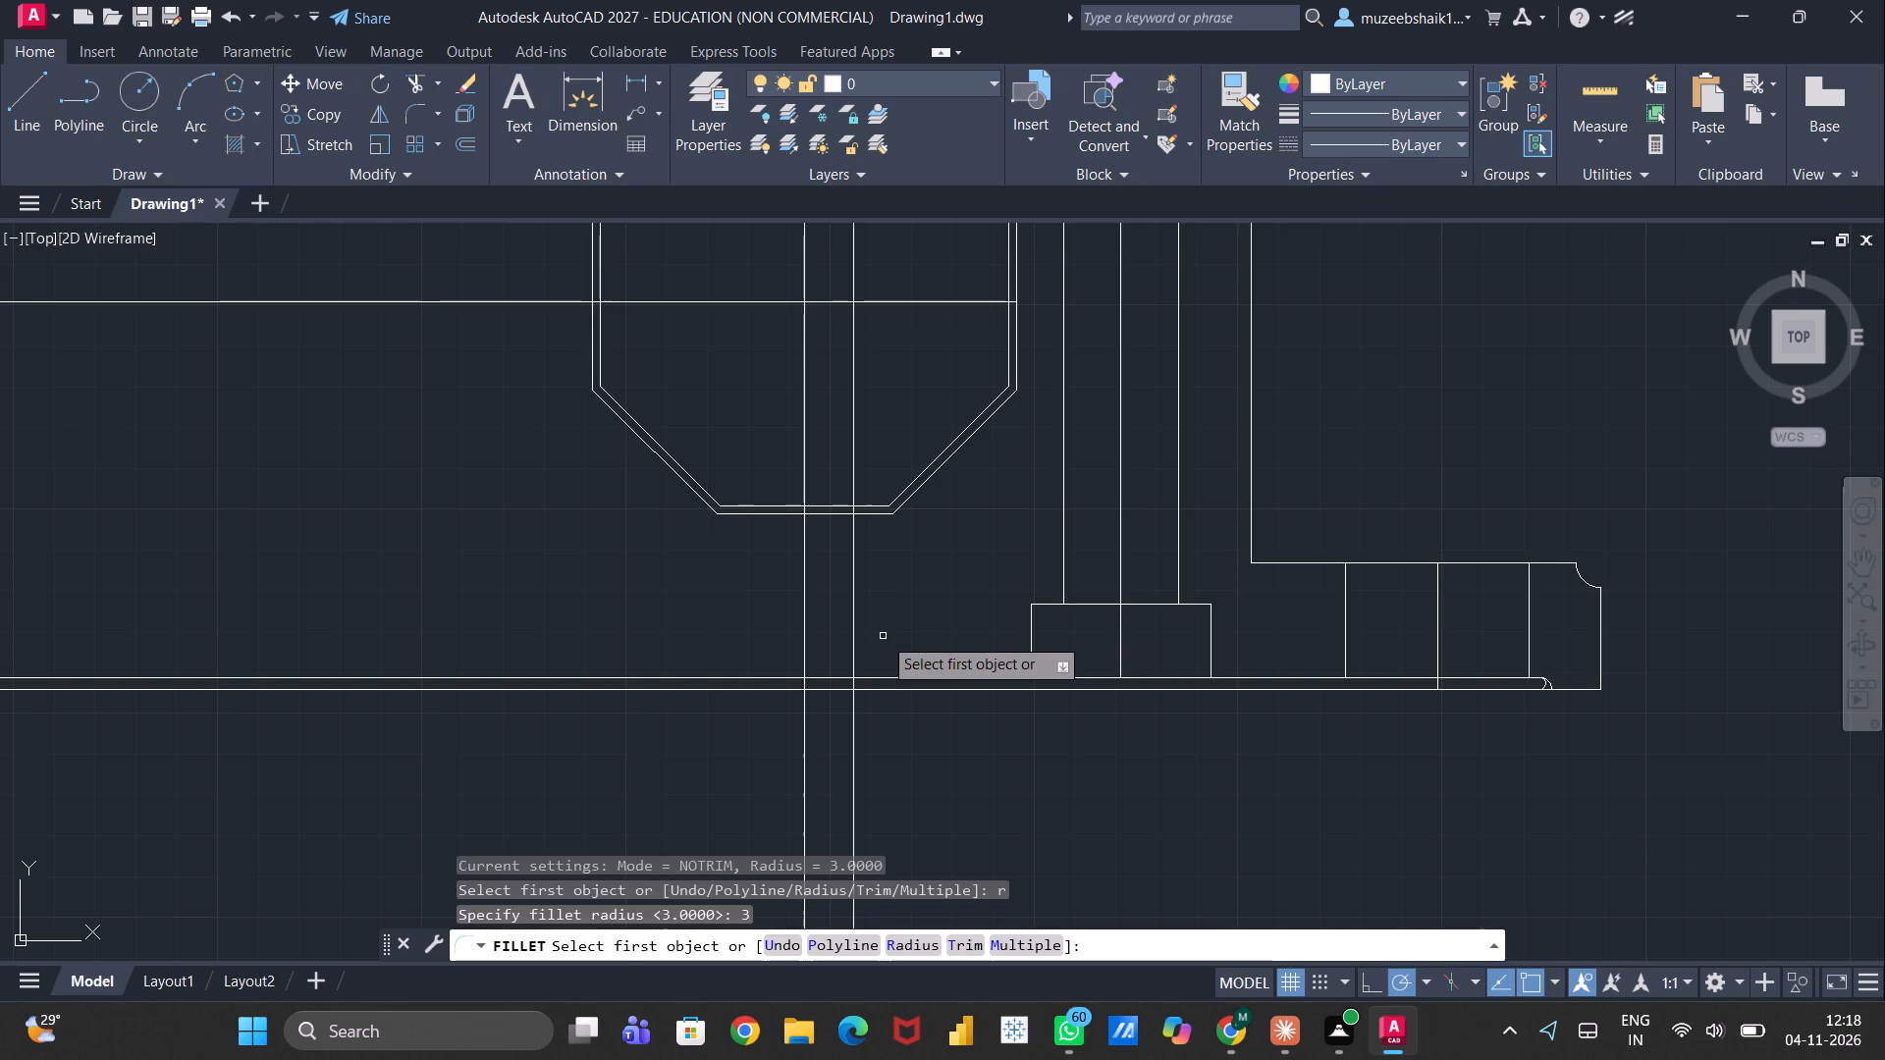
scroll(872, 680, up, 3)
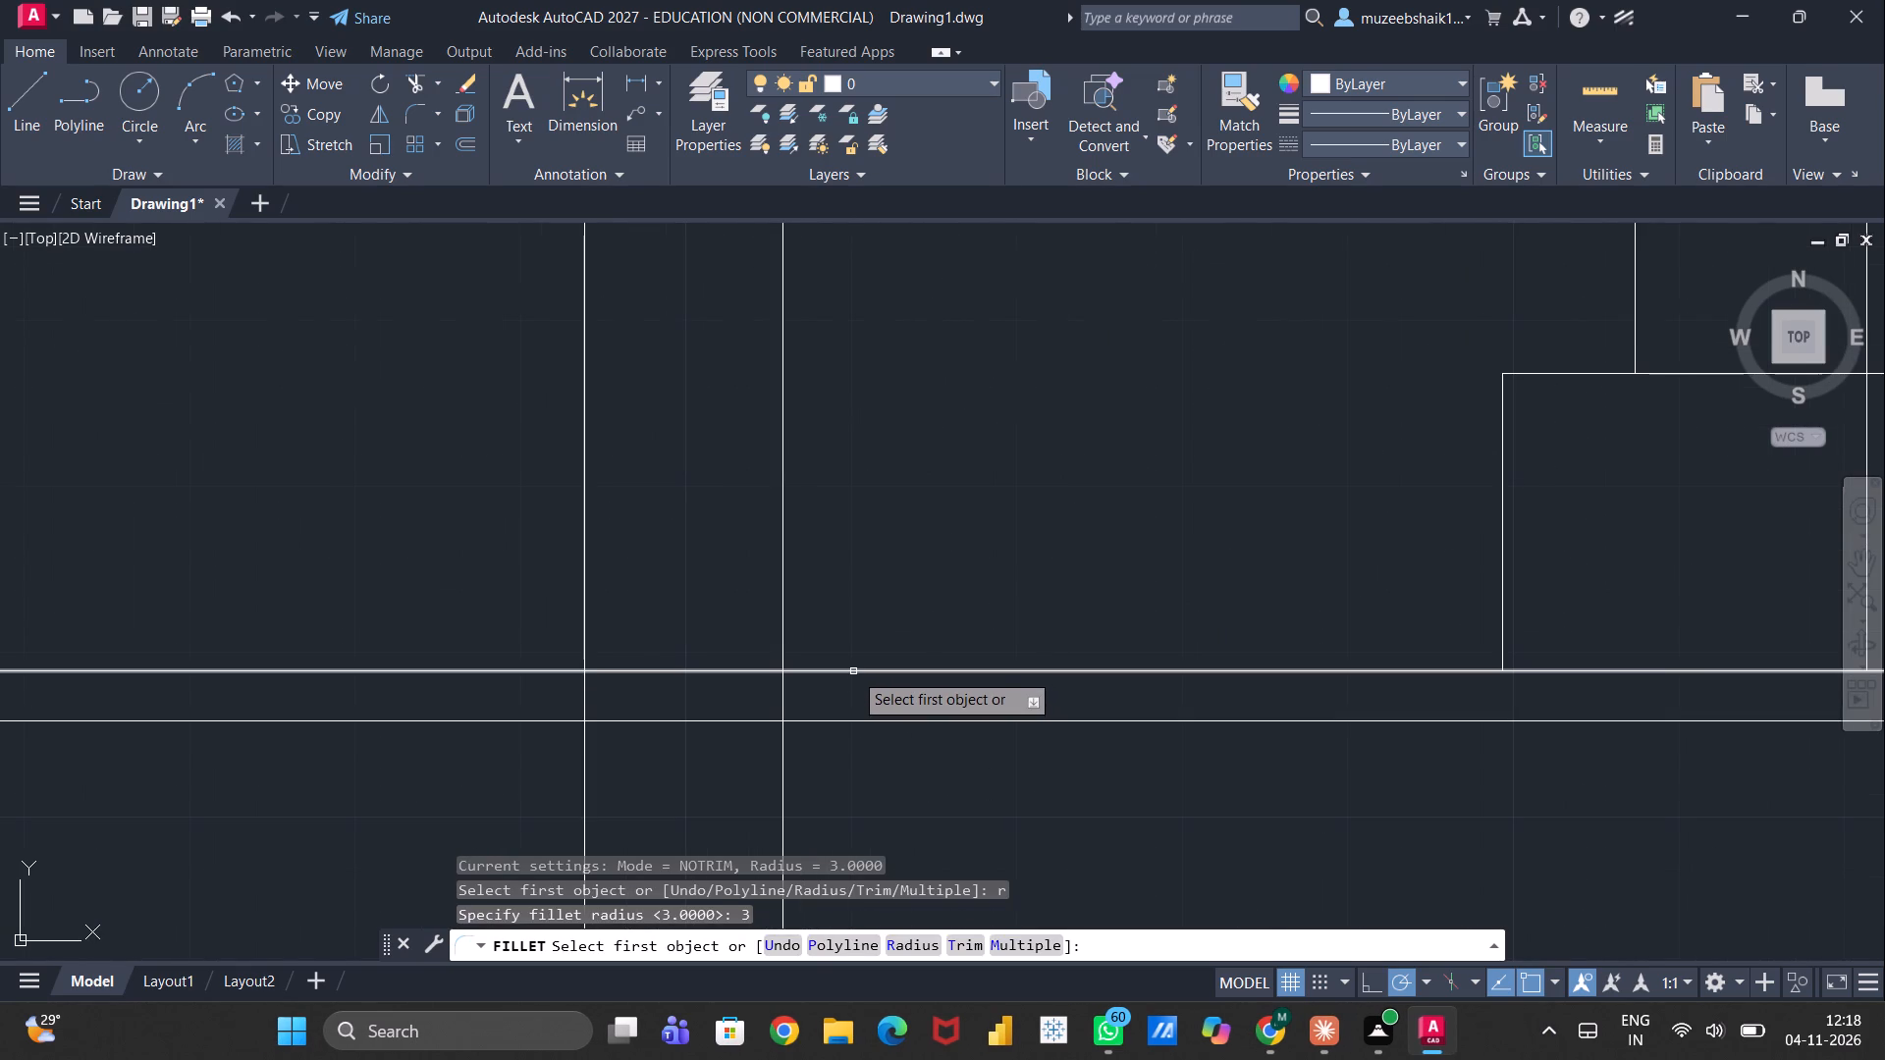
click(853, 671)
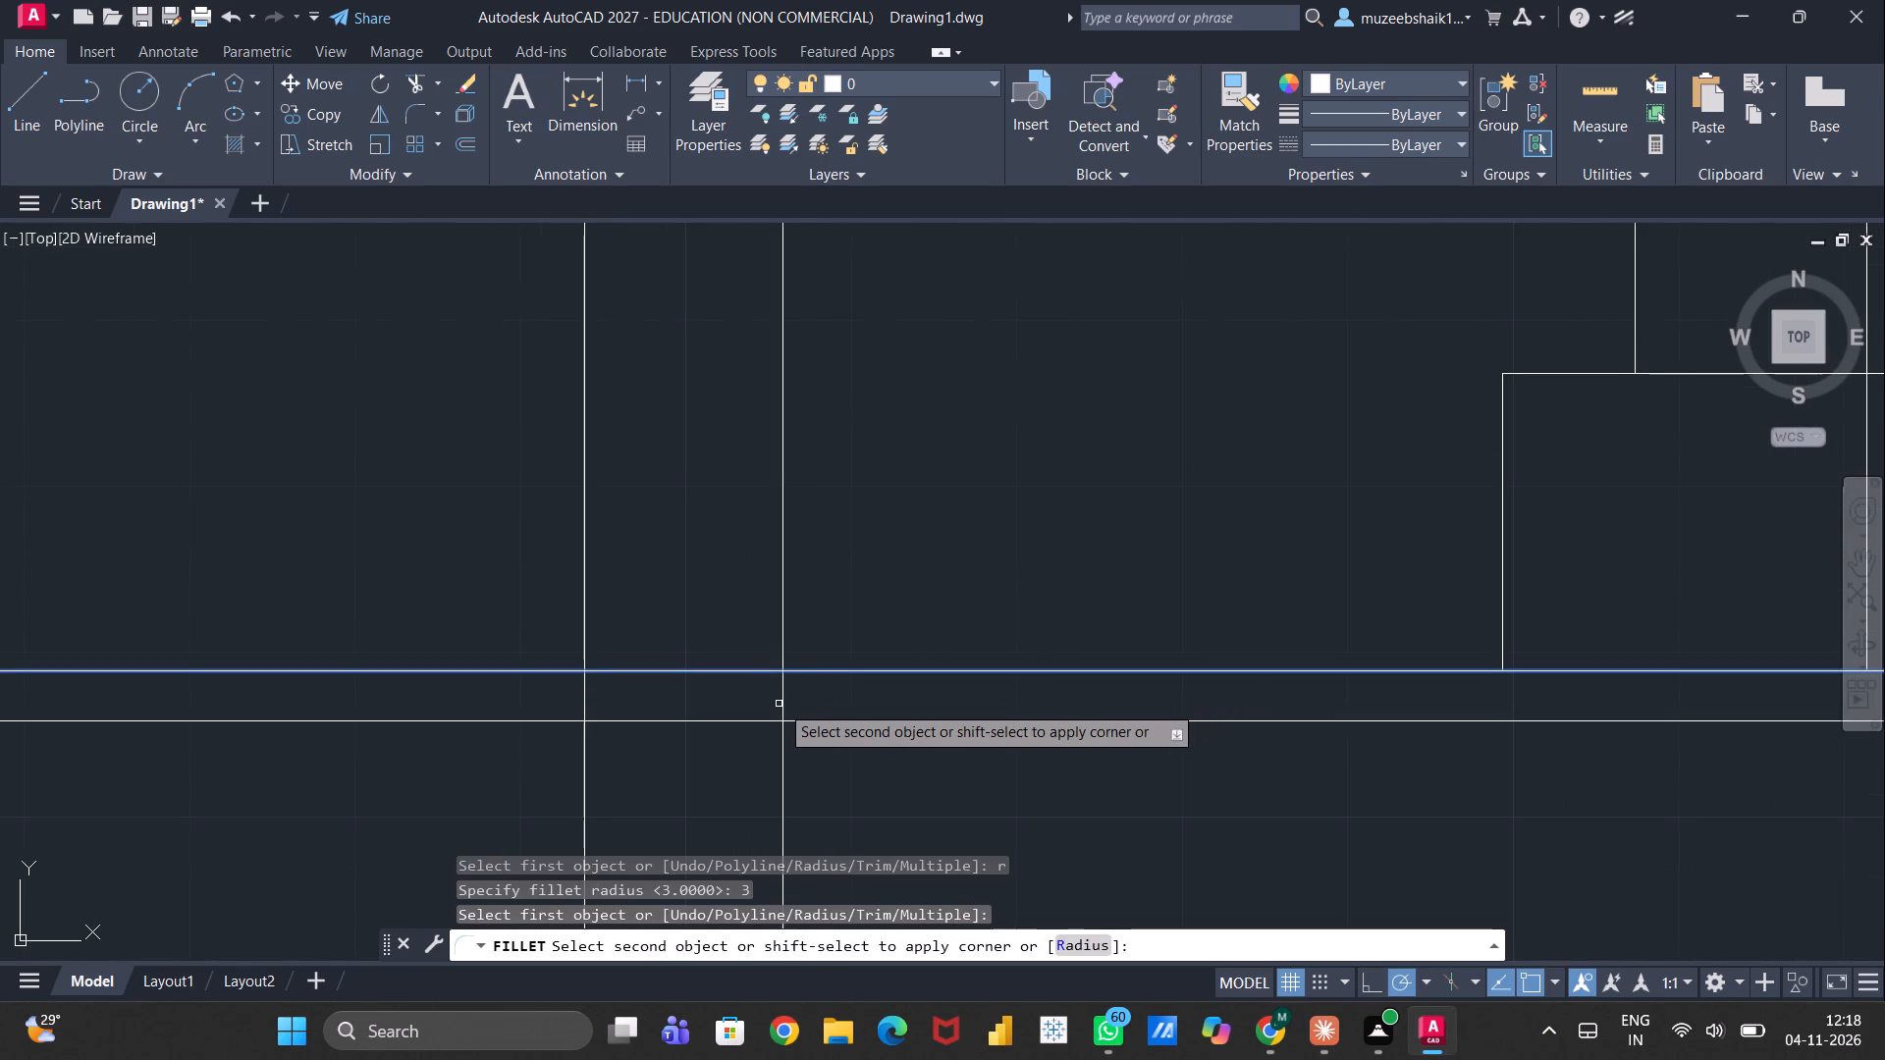
click(783, 704)
scroll(822, 676, down, 2)
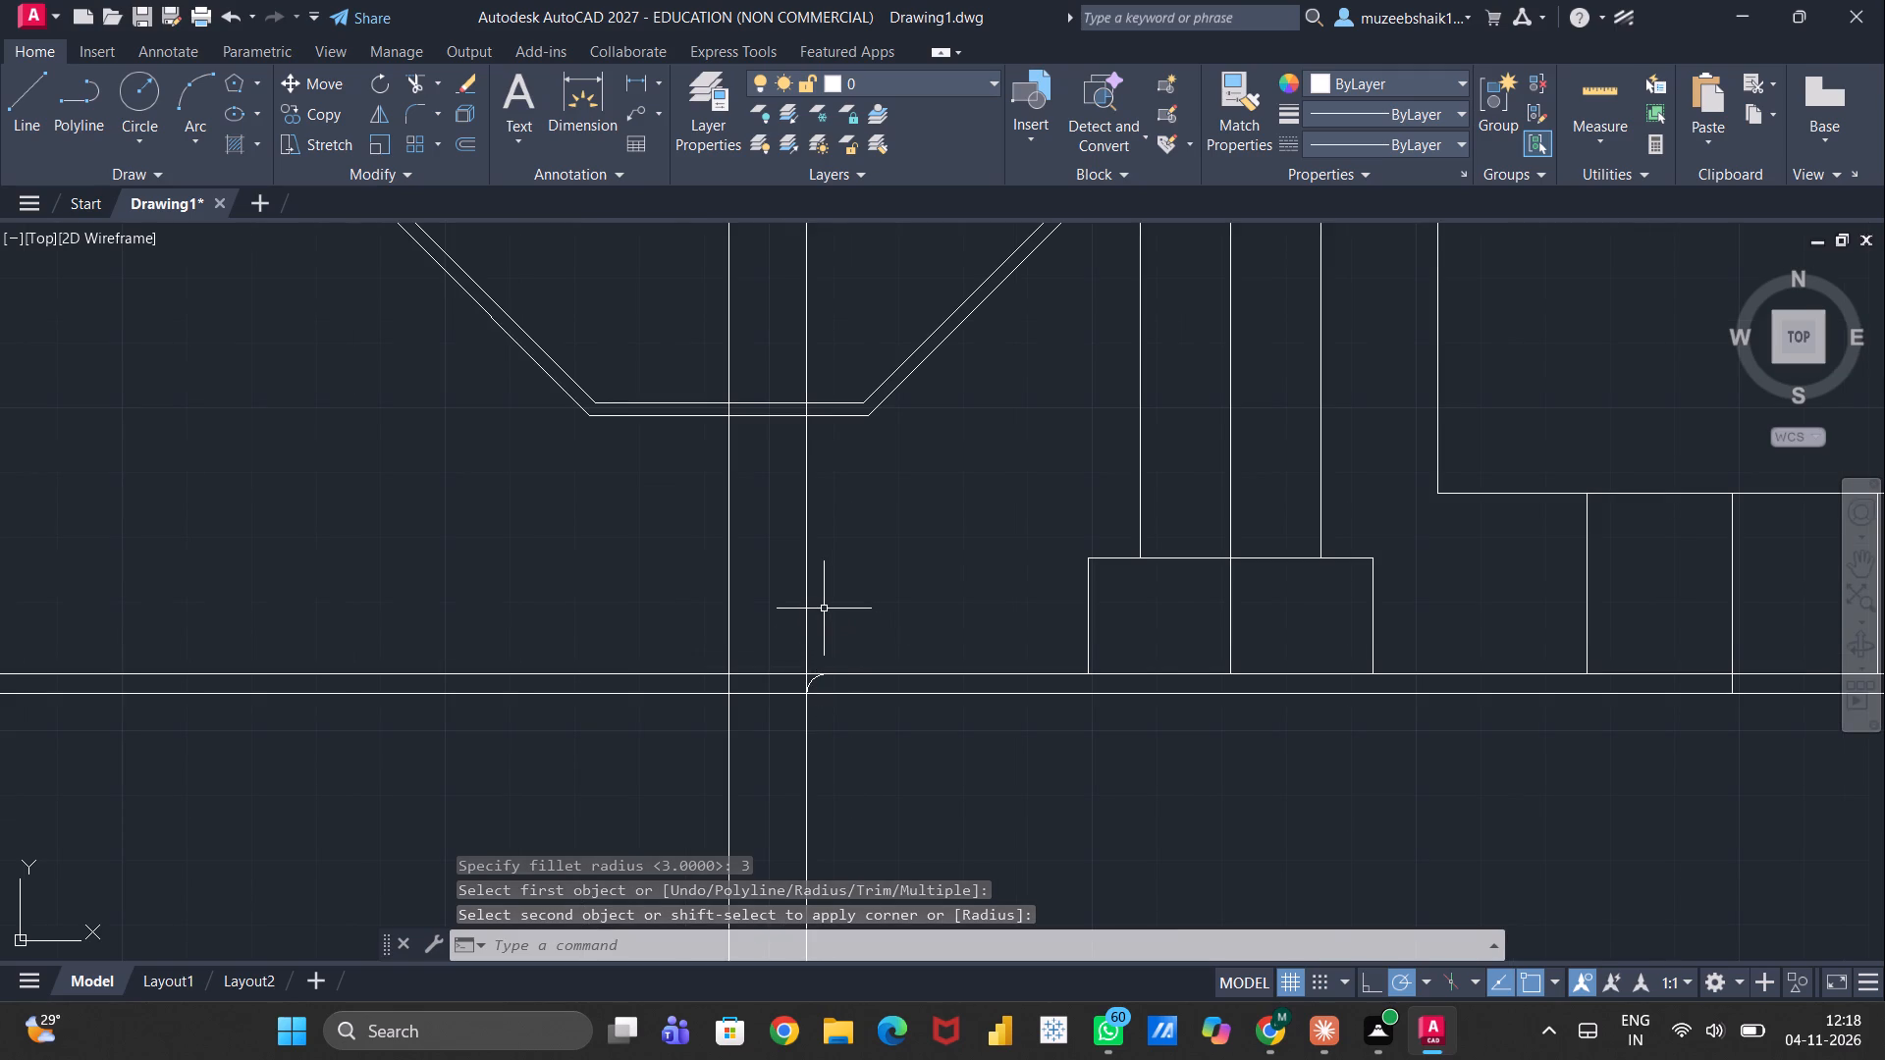
Trim the offset centreline between the octagon and the new fillet, and the upper base line from the fillet to the main centreline.
text(tr)
key(Return)
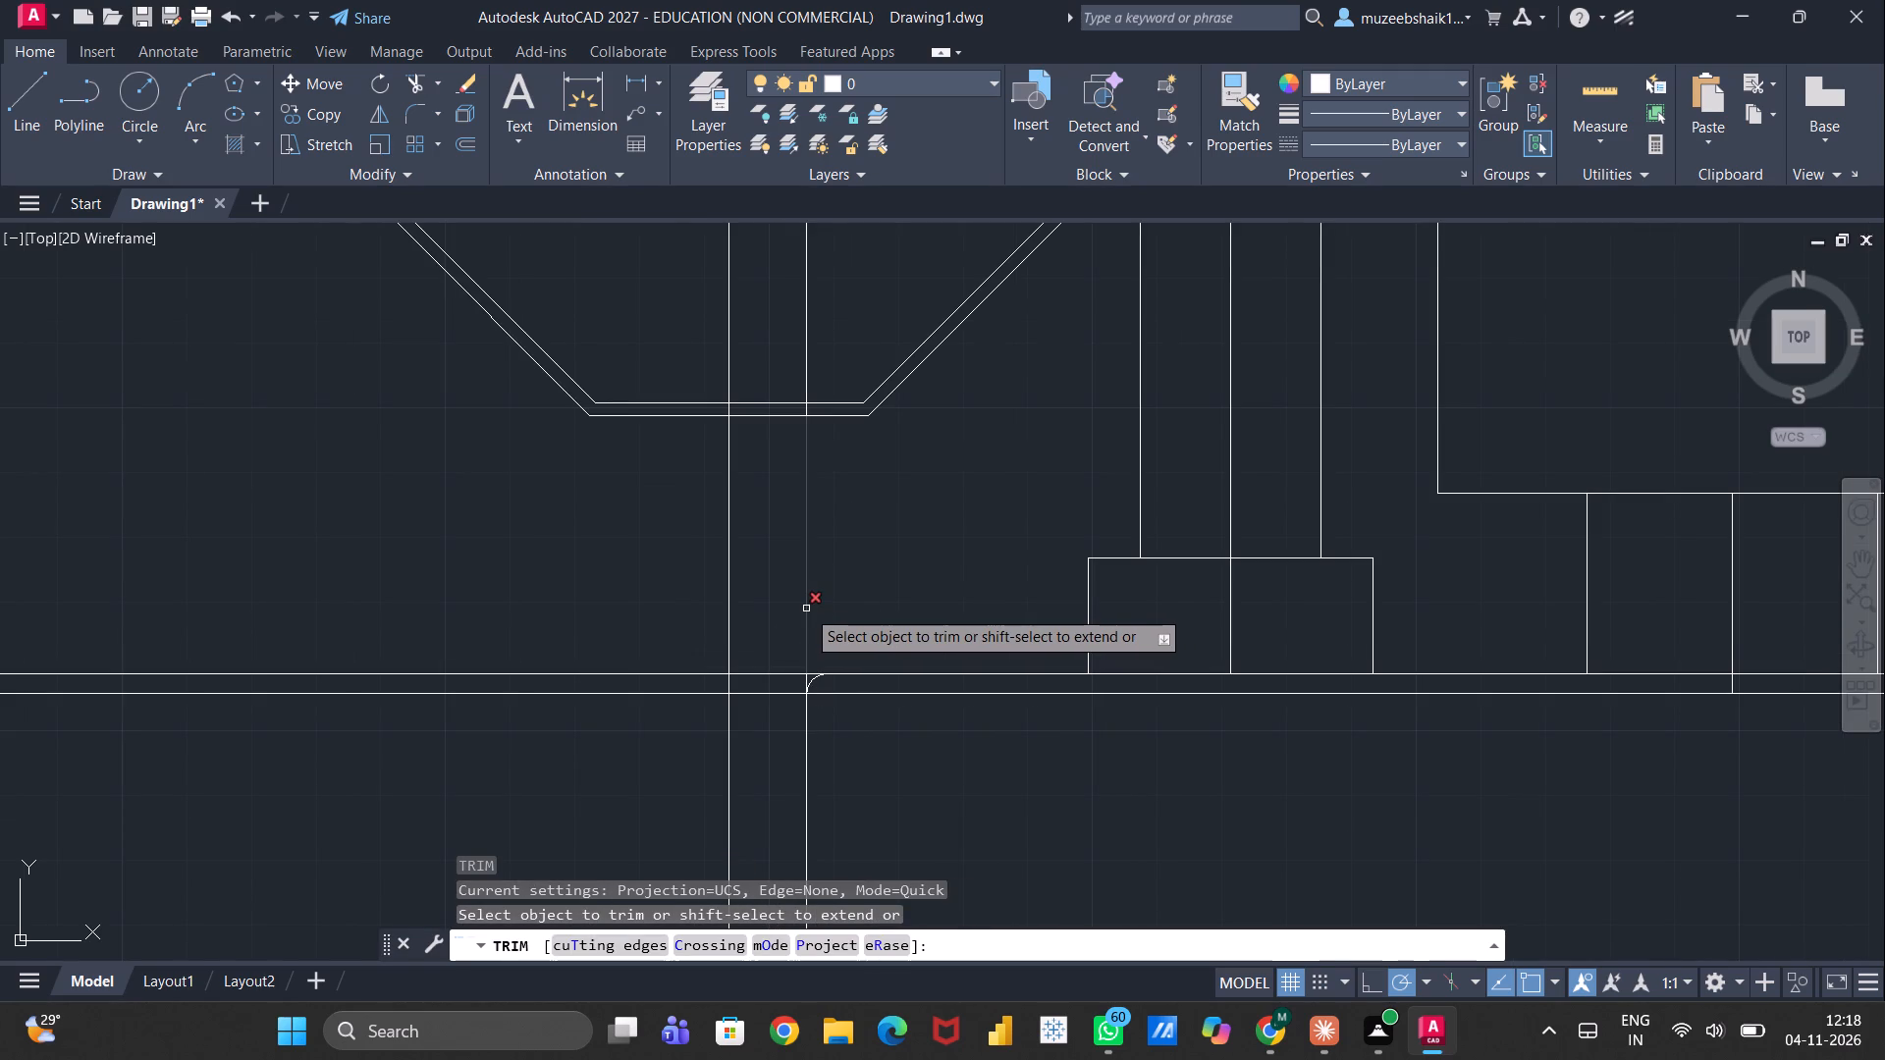
click(809, 609)
scroll(773, 668, up, 4)
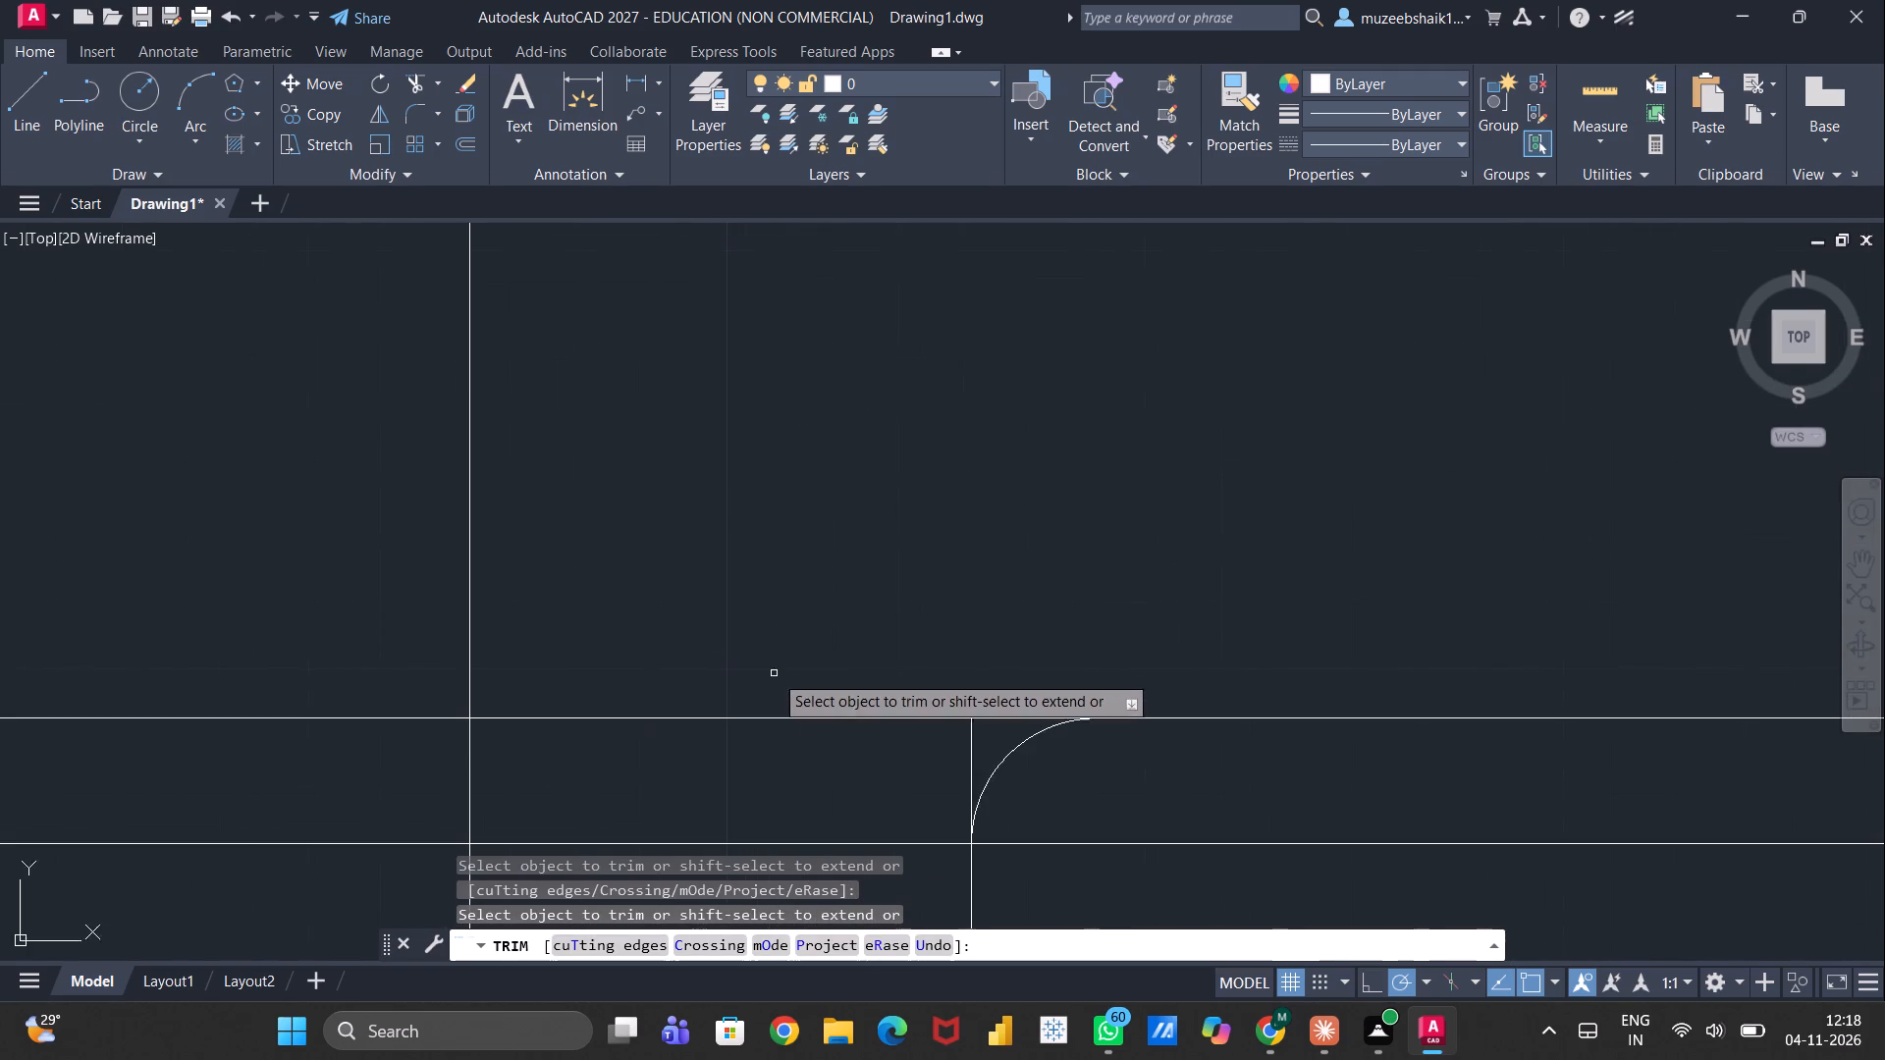
click(994, 718)
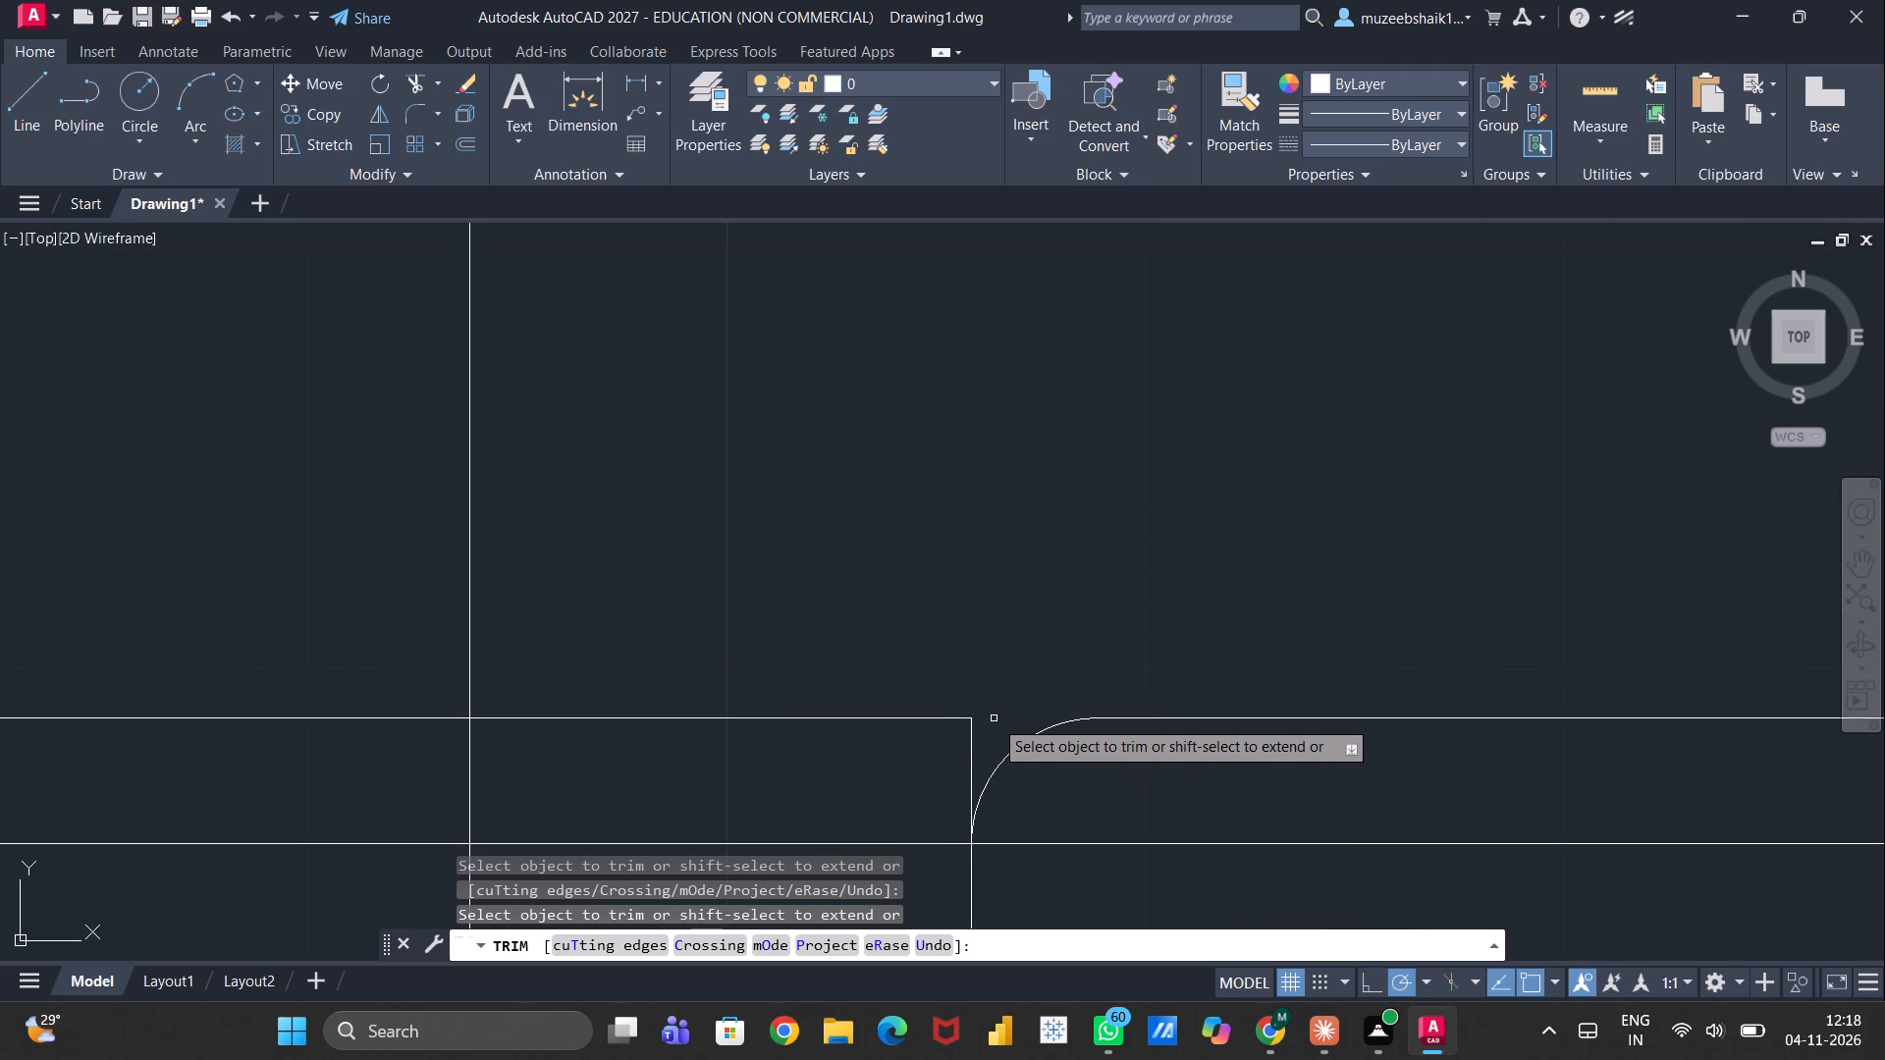
click(975, 748)
click(938, 720)
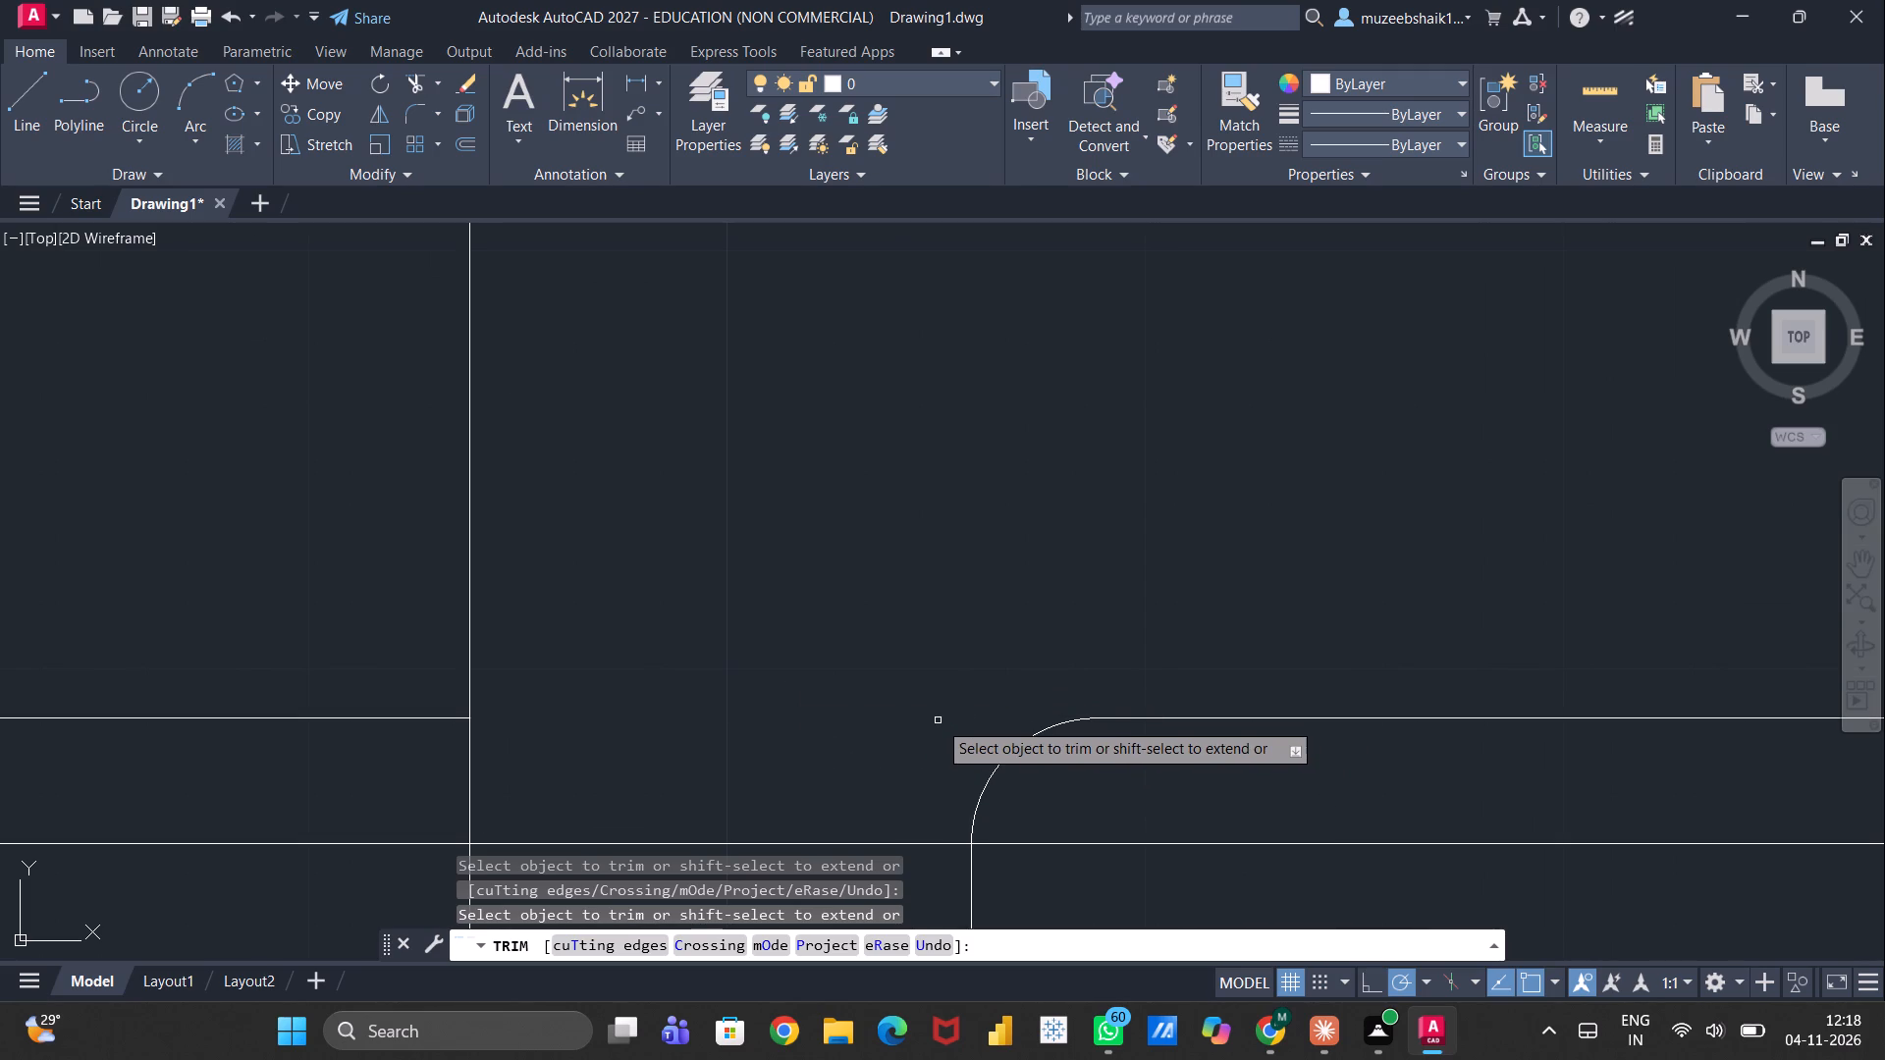
Trim away the offset centreline's segments inside the octagon and above the profile's top edge.
scroll(938, 714, down, 3)
scroll(878, 651, down, 2)
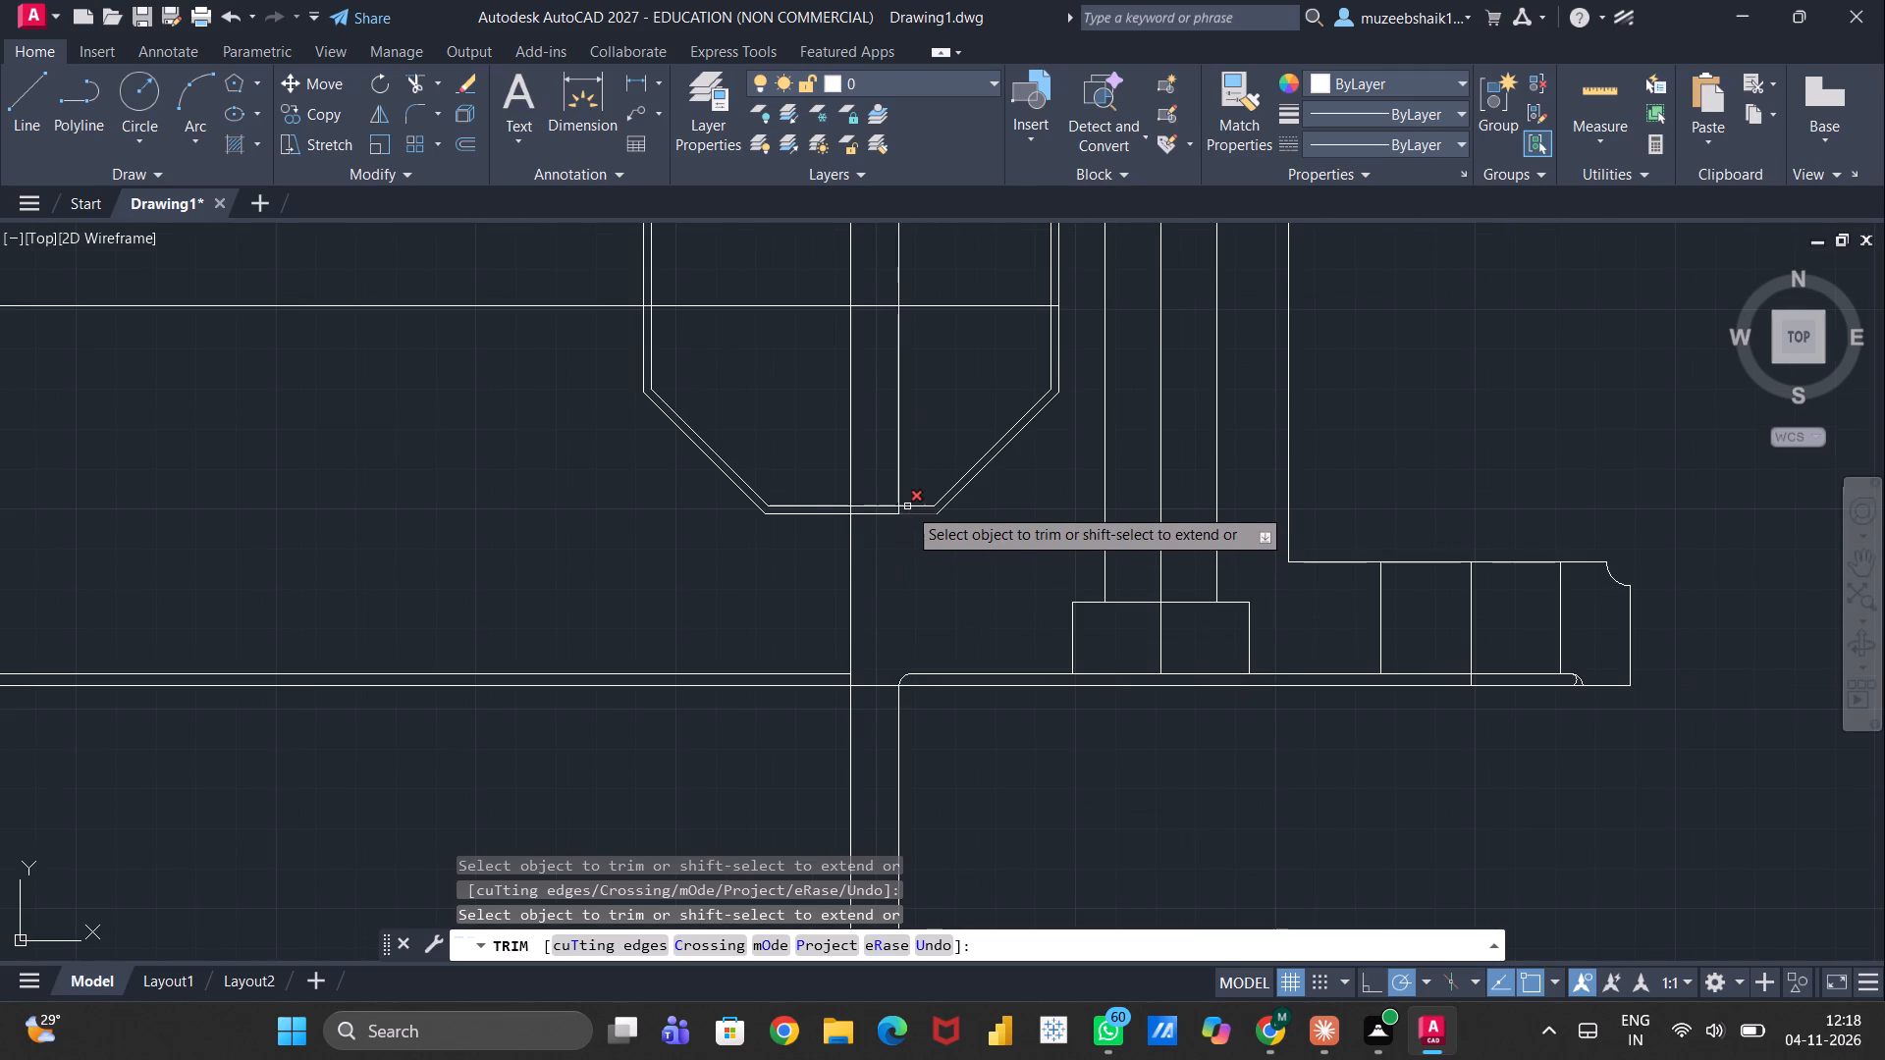
scroll(907, 506, down, 1)
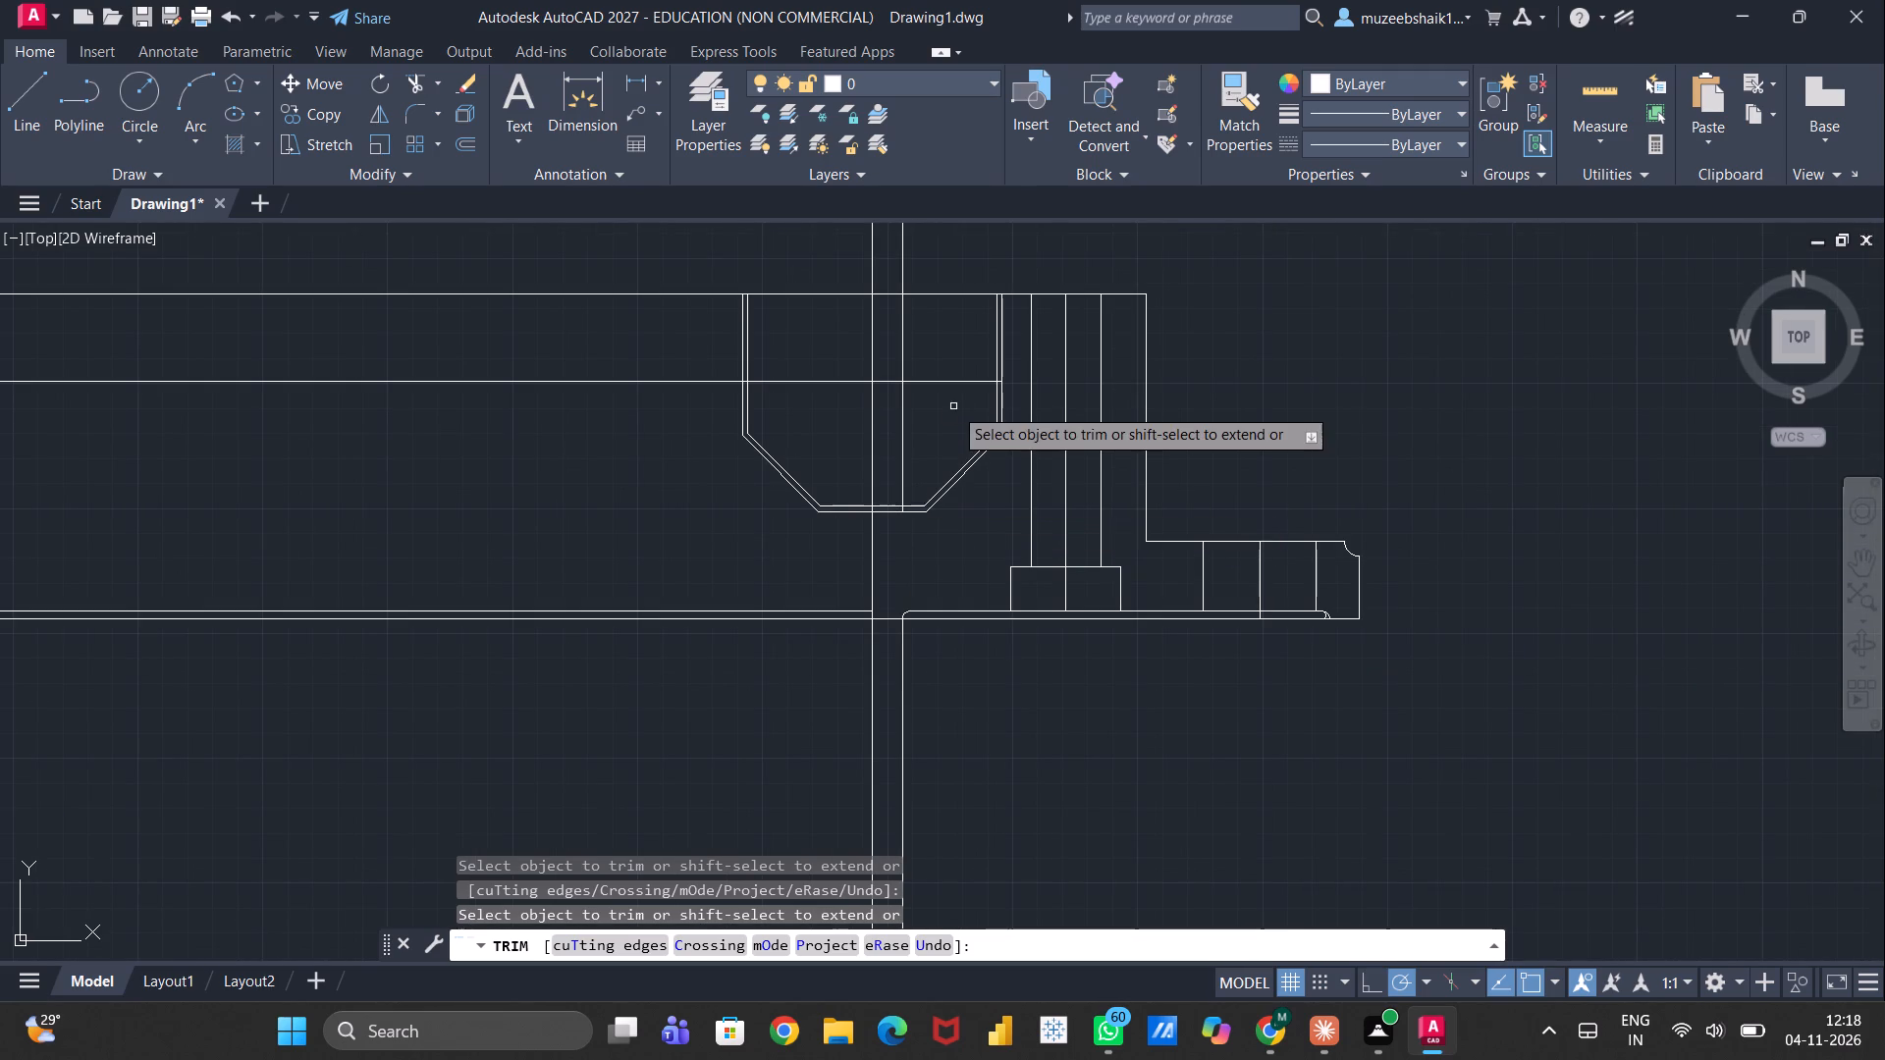
click(901, 450)
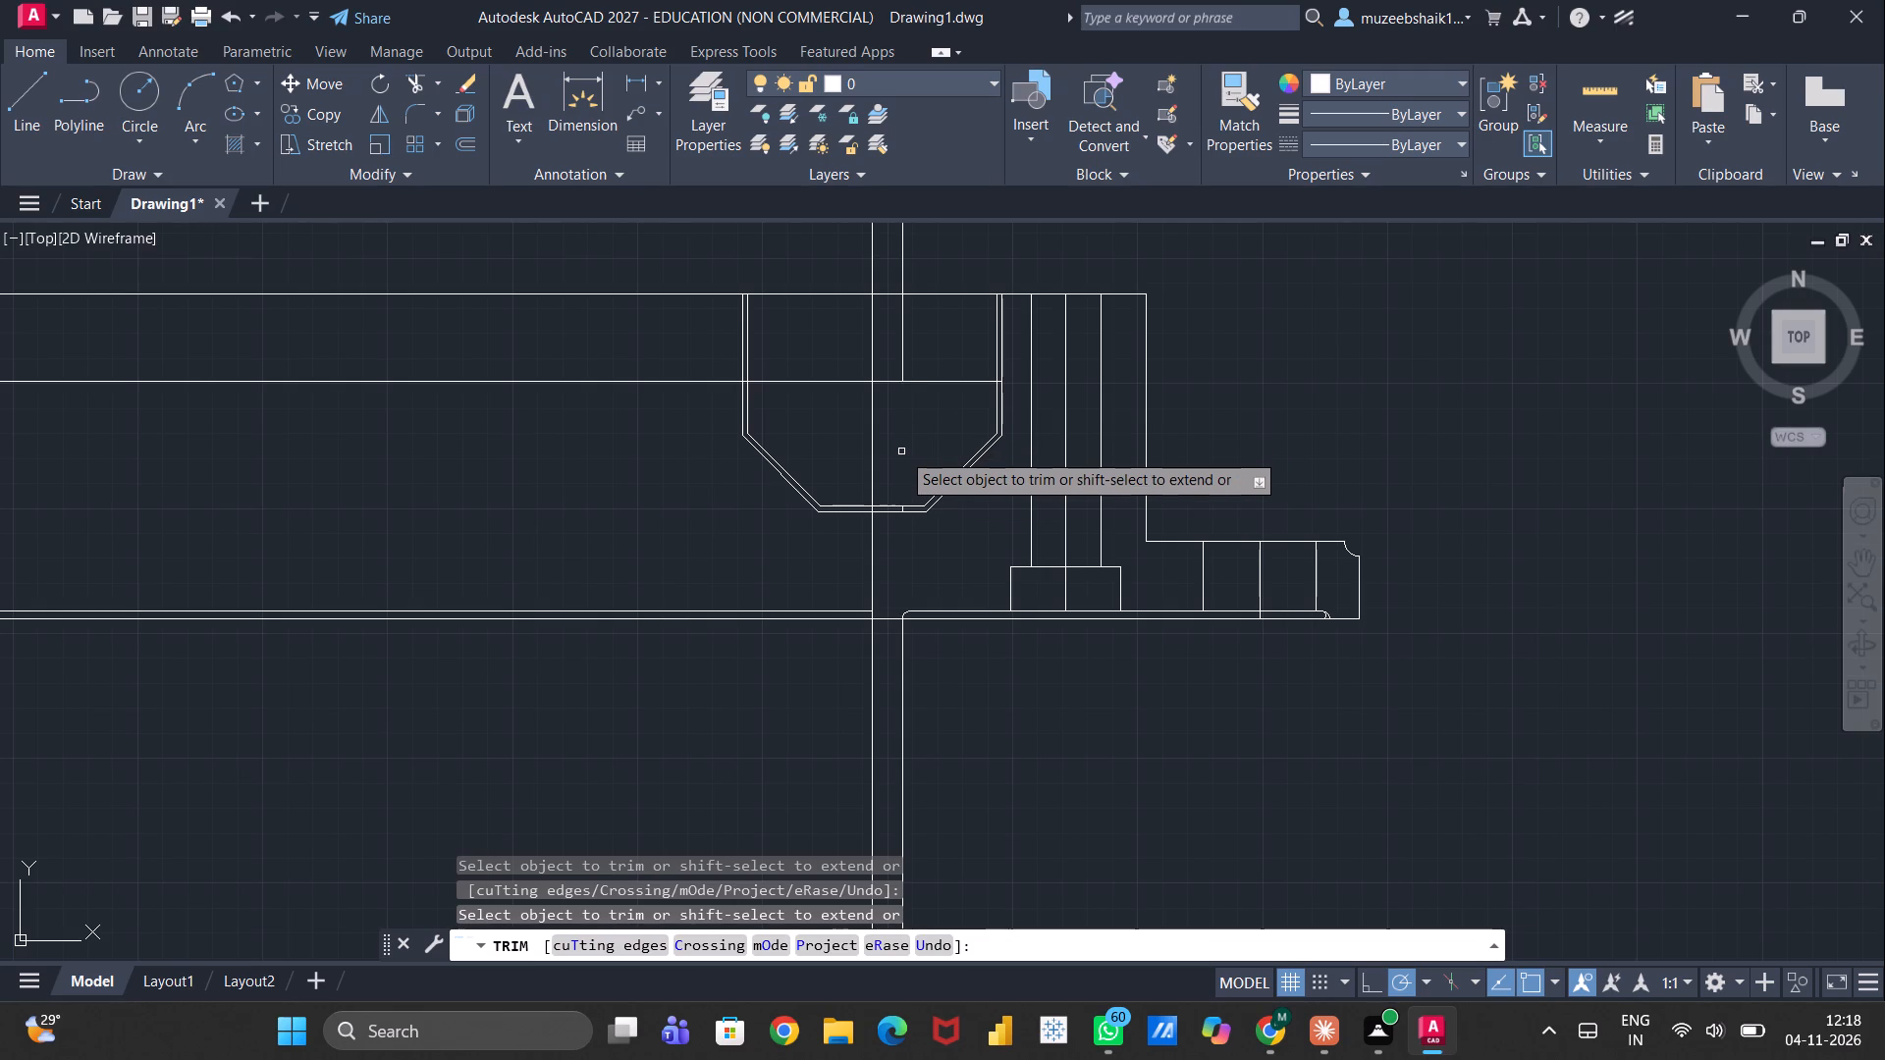
click(903, 333)
double_click(902, 277)
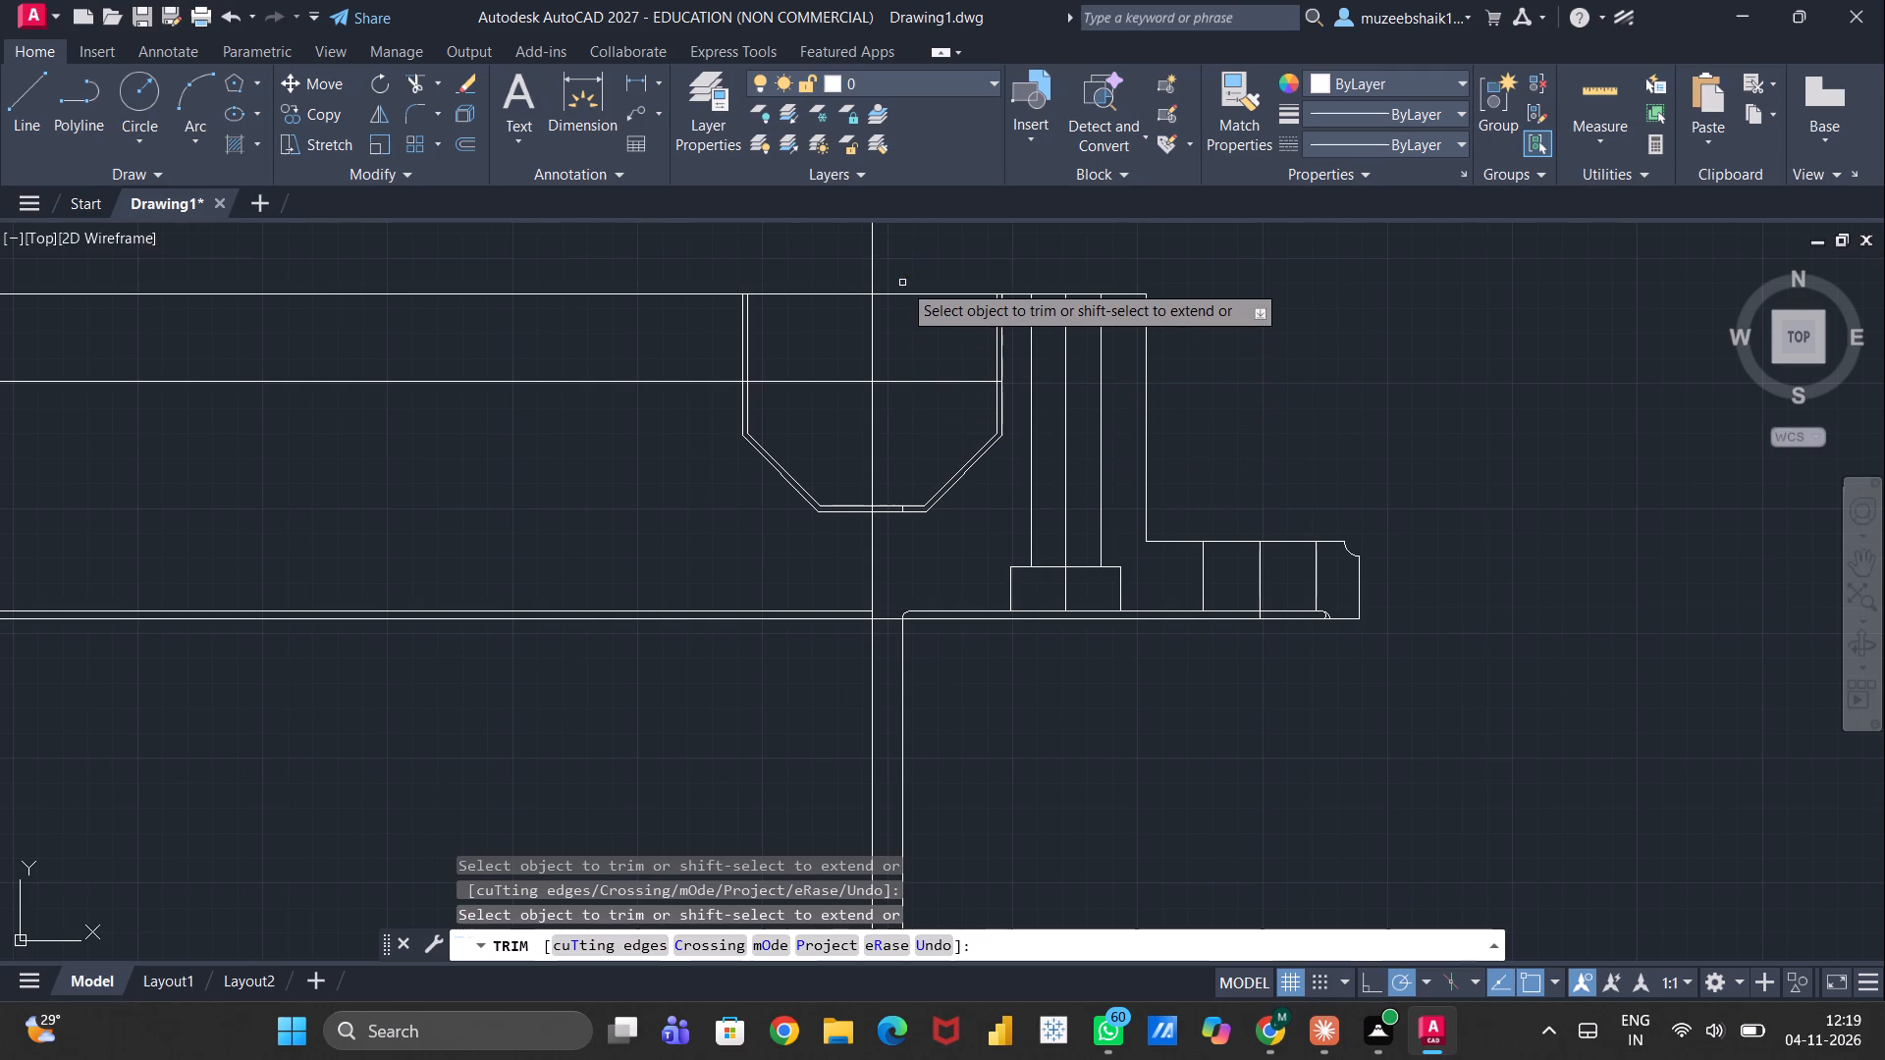
Trim away the upper base line and the three remaining long horizontal lines on the side of the octagon opposite the stepped hole.
scroll(738, 697, up, 2)
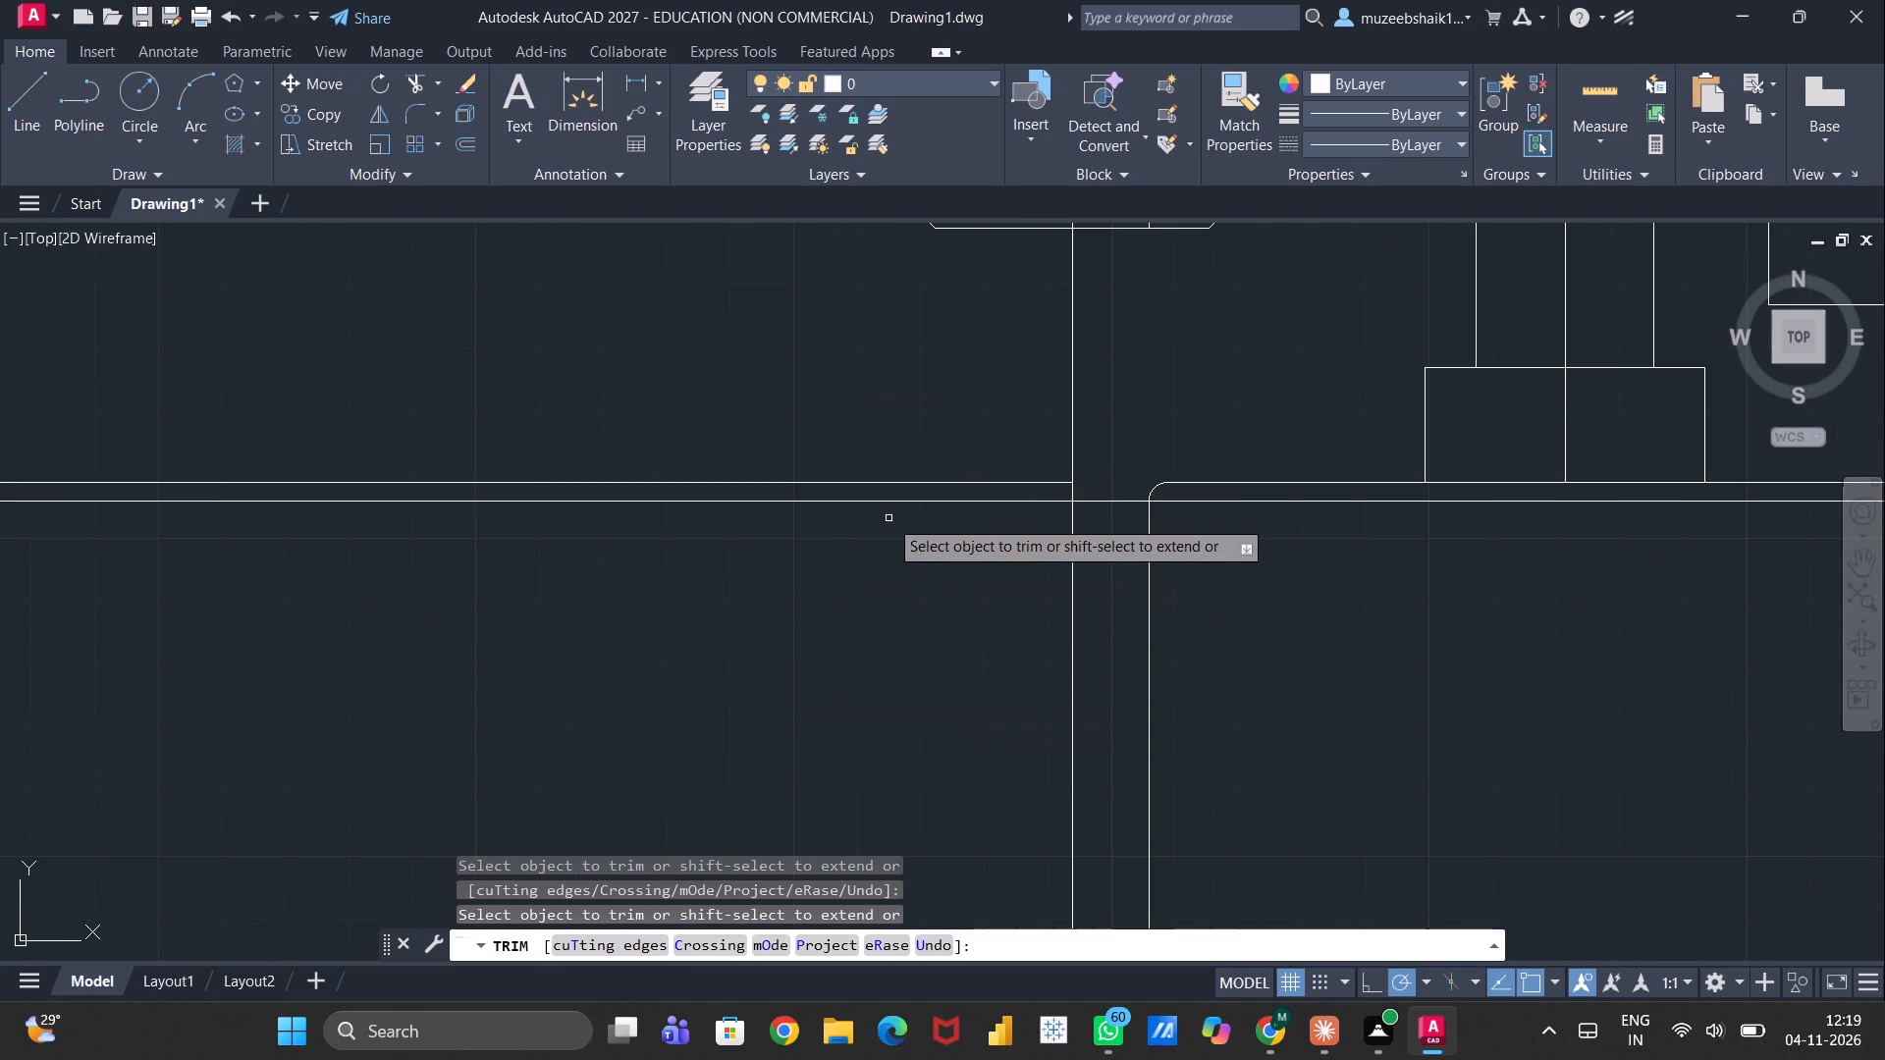
click(859, 482)
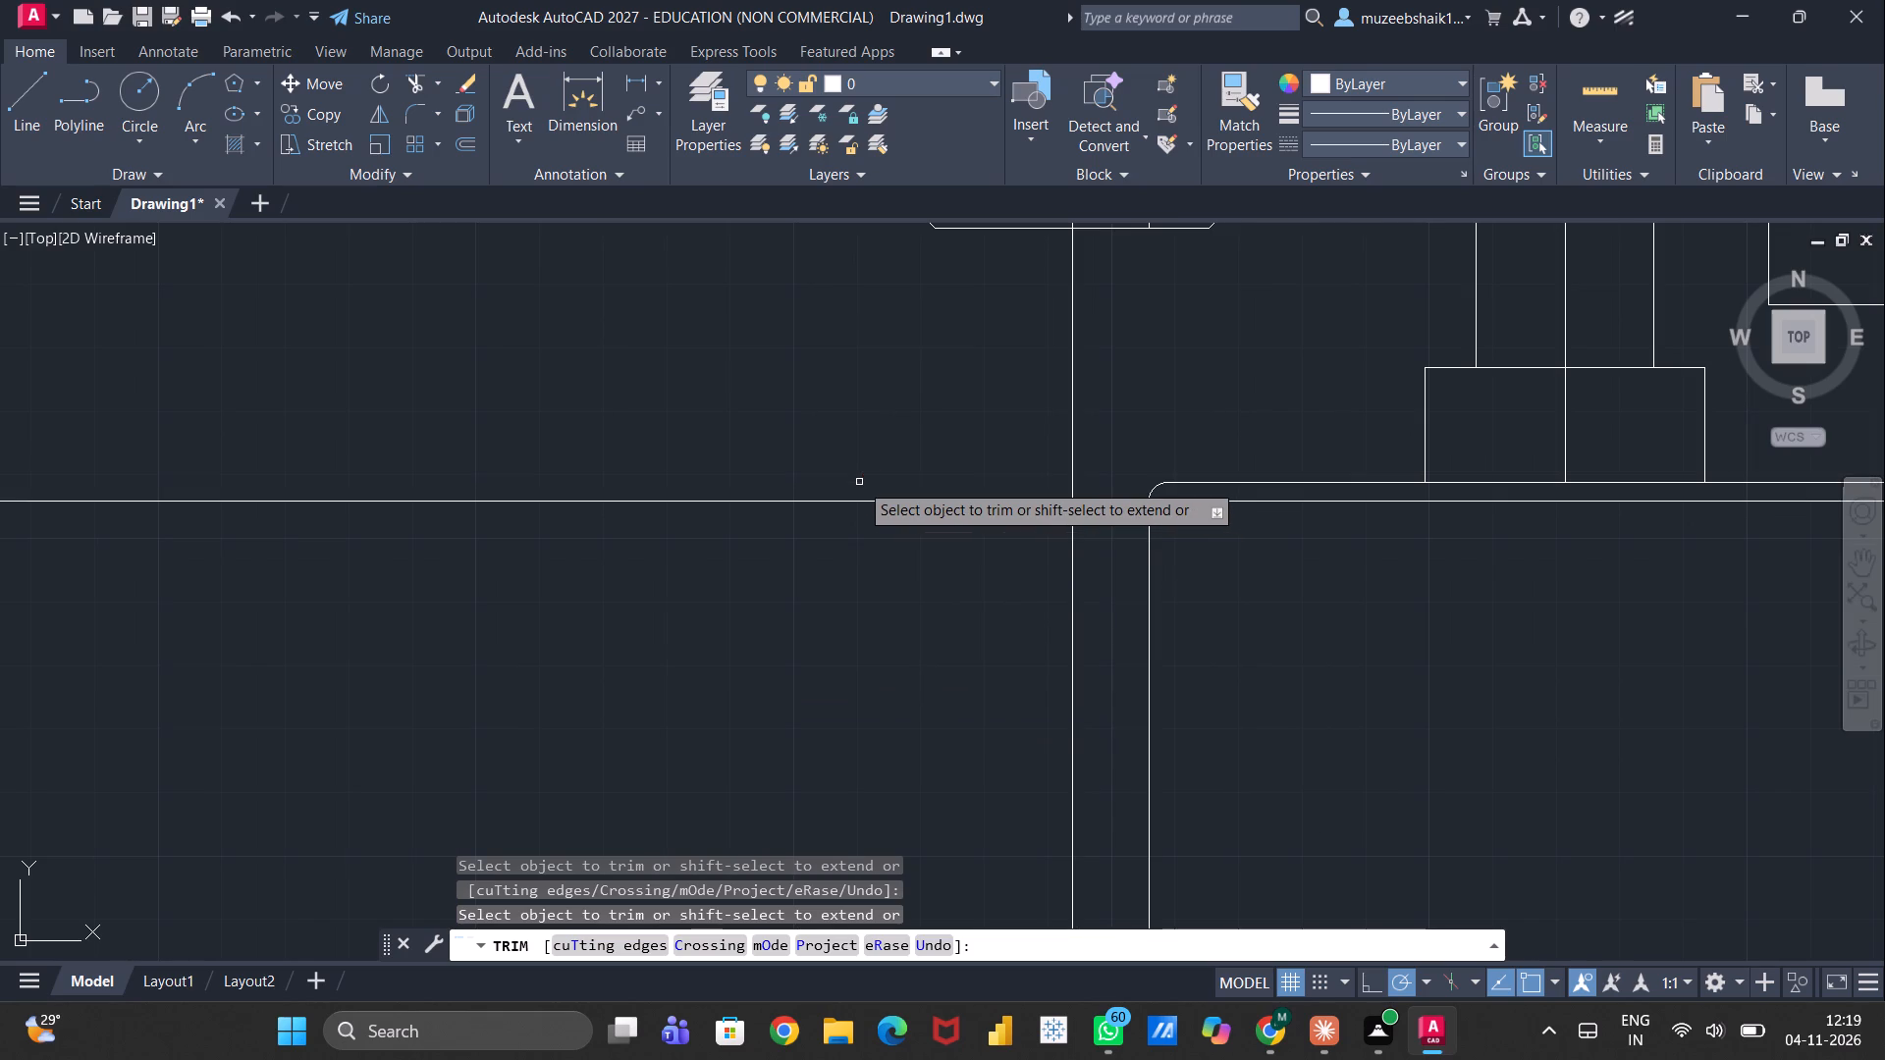
scroll(859, 482, down, 2)
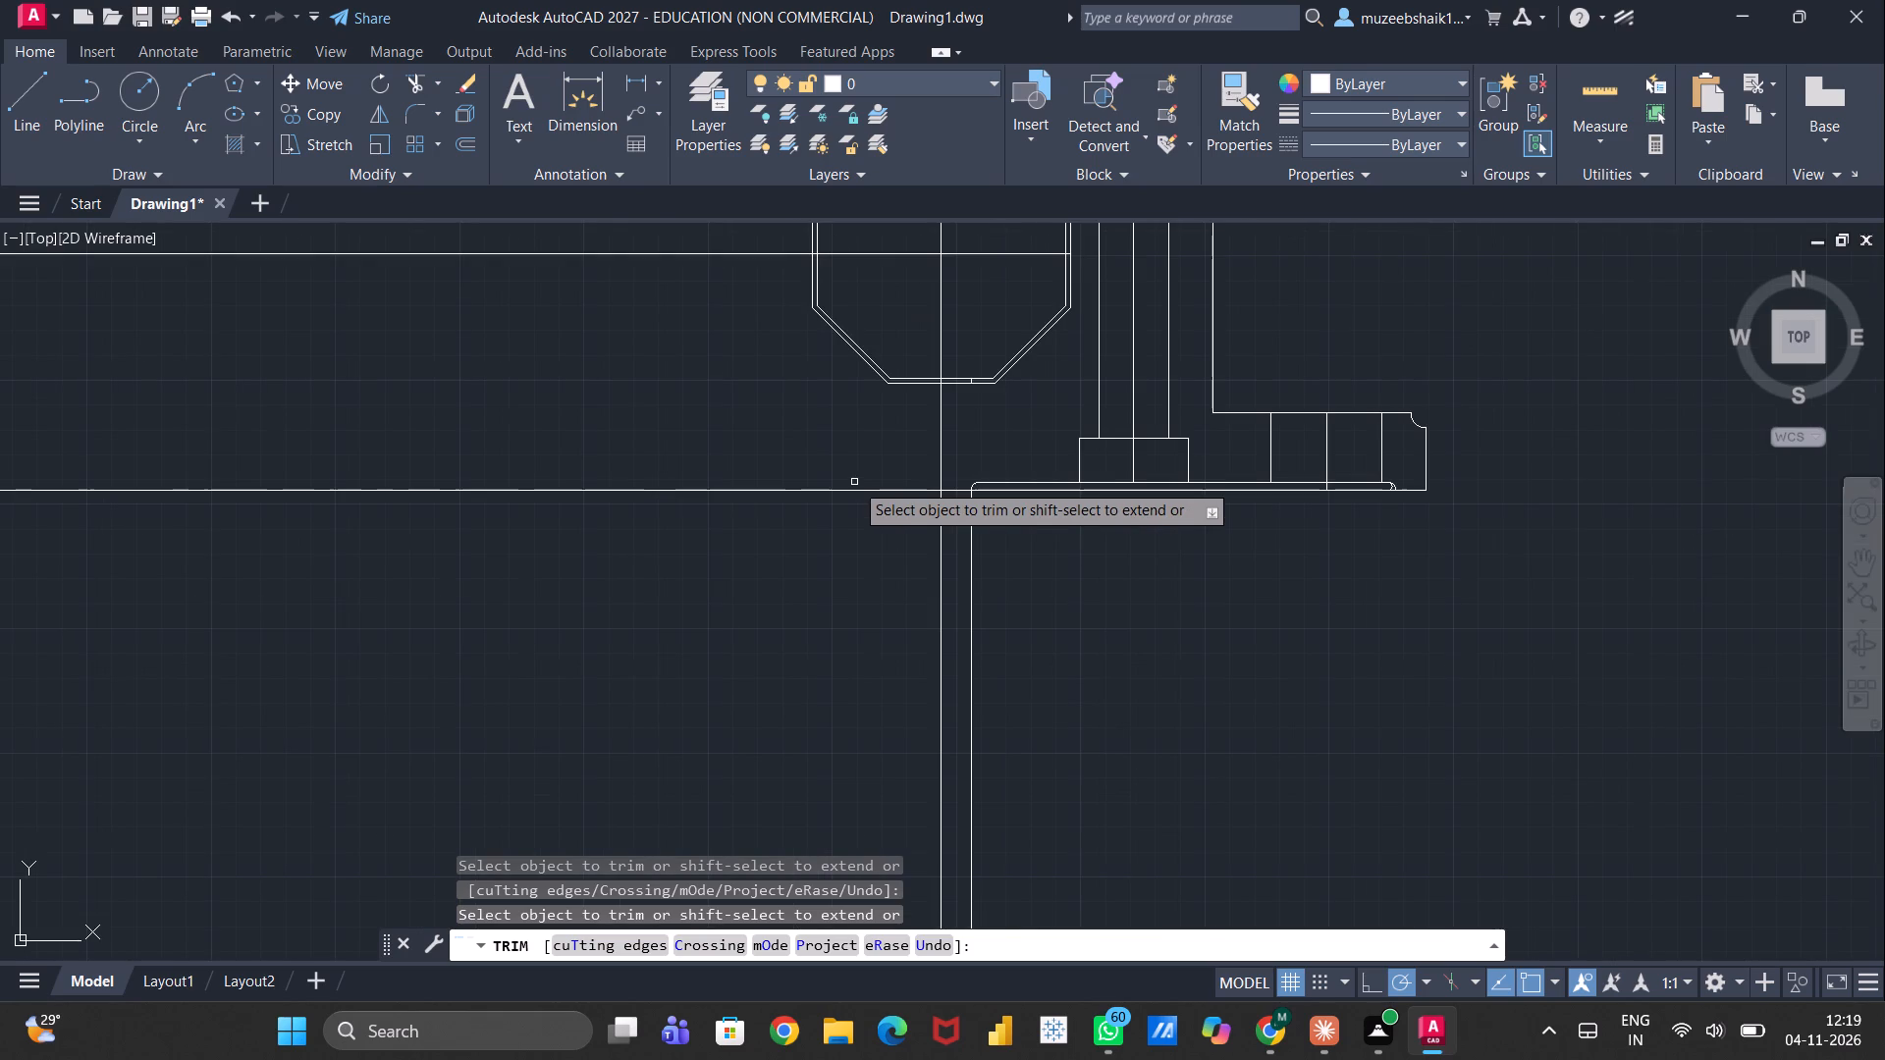
scroll(841, 521, down, 2)
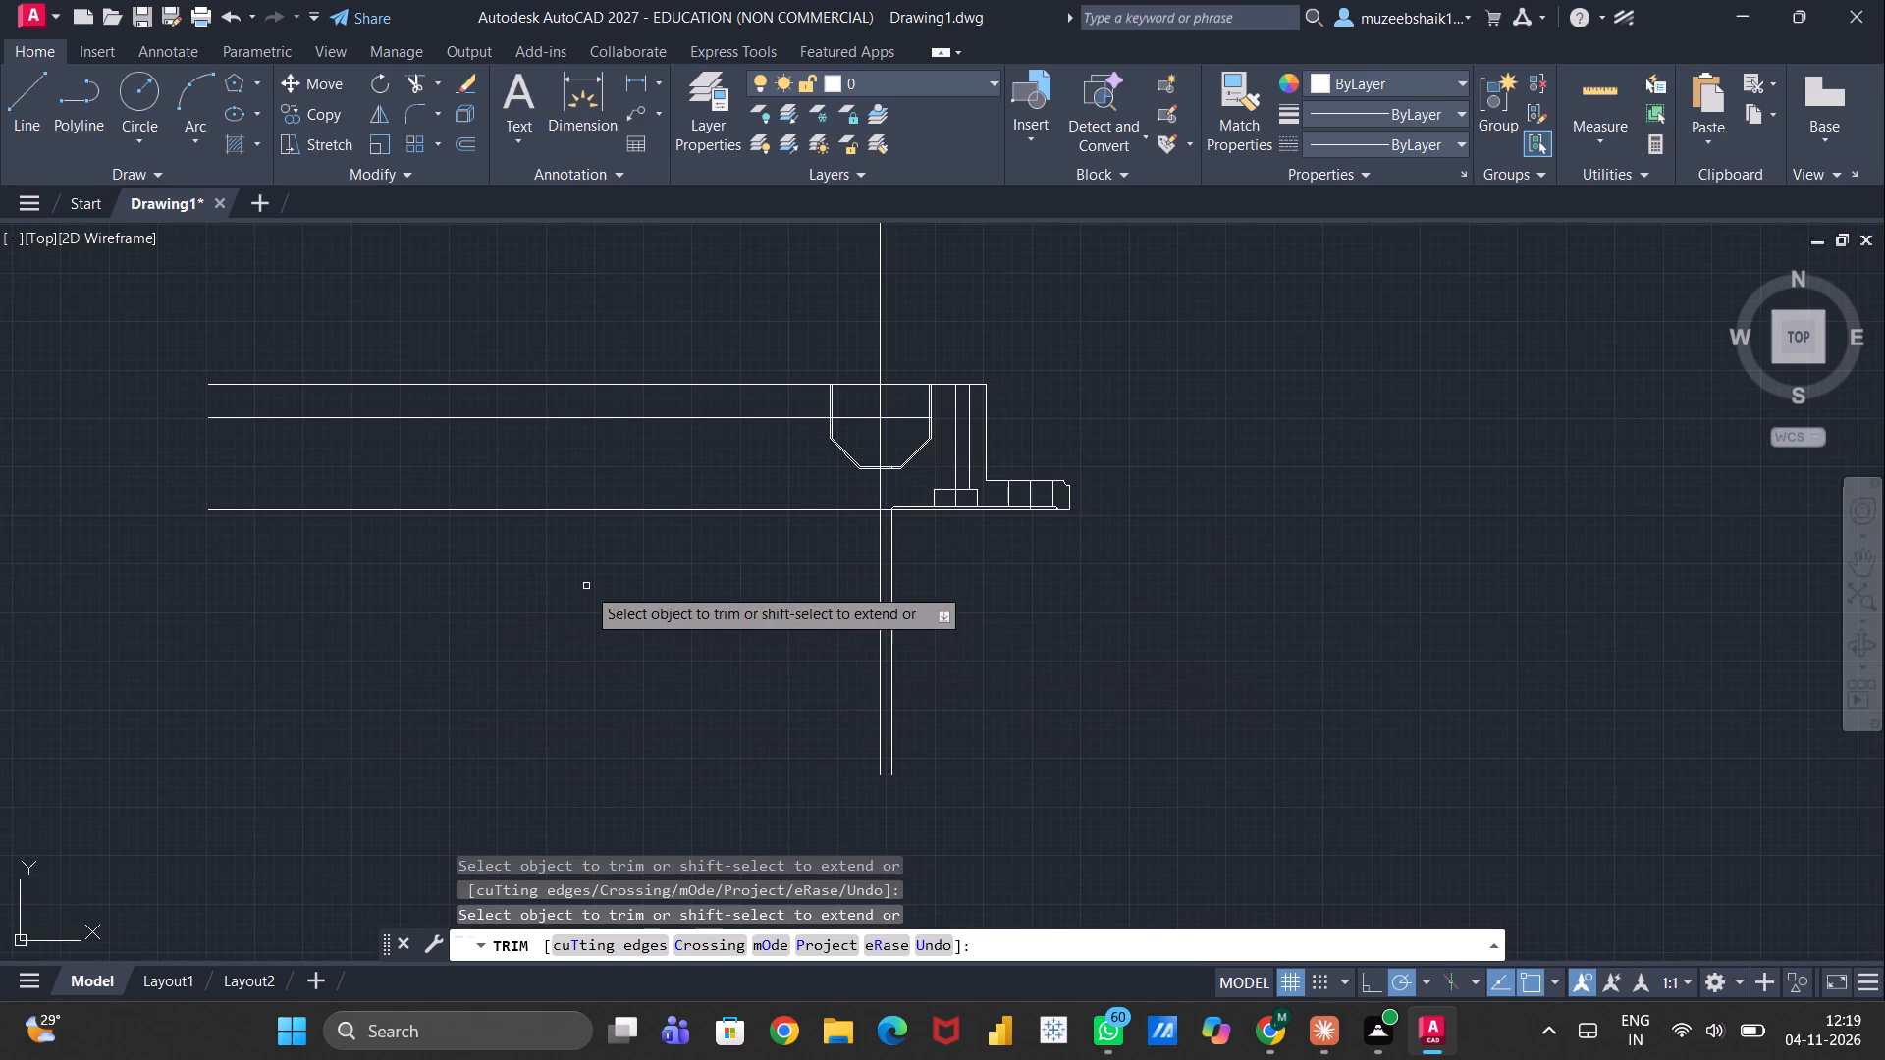
scroll(586, 586, up, 2)
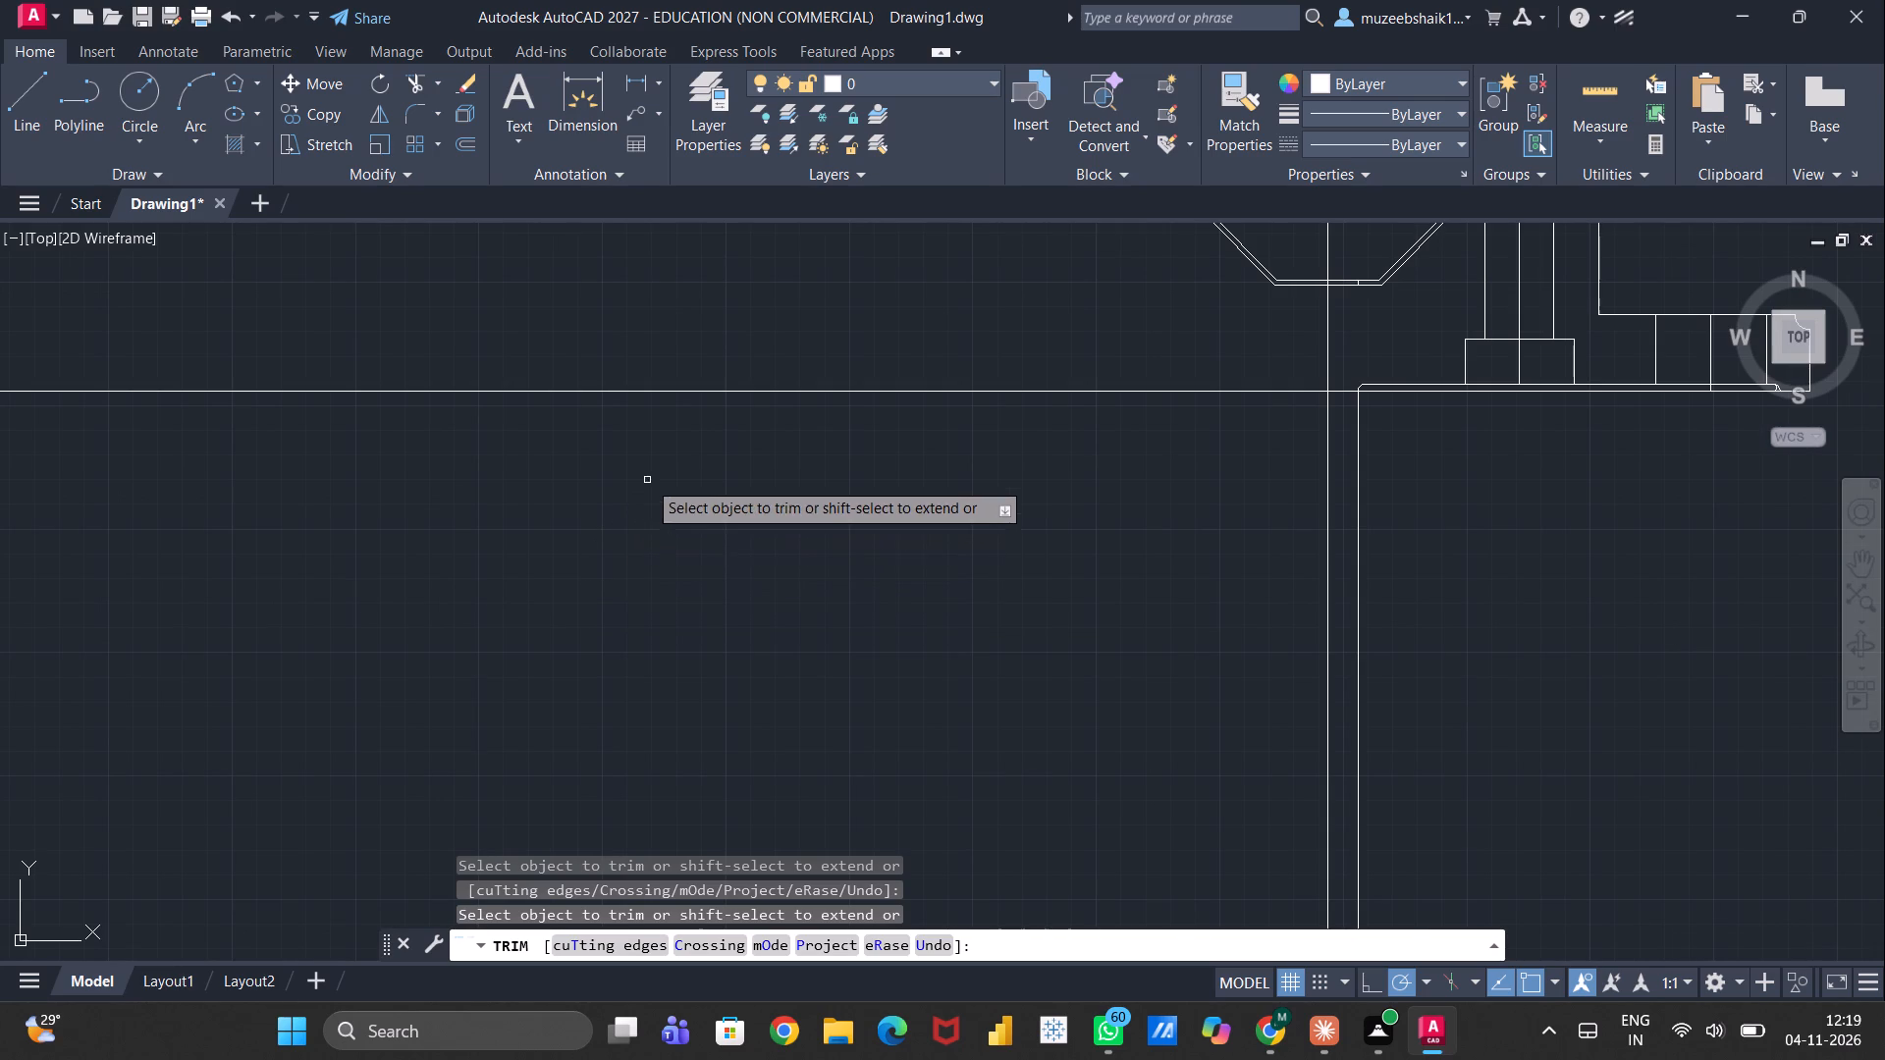
scroll(1014, 398, down, 3)
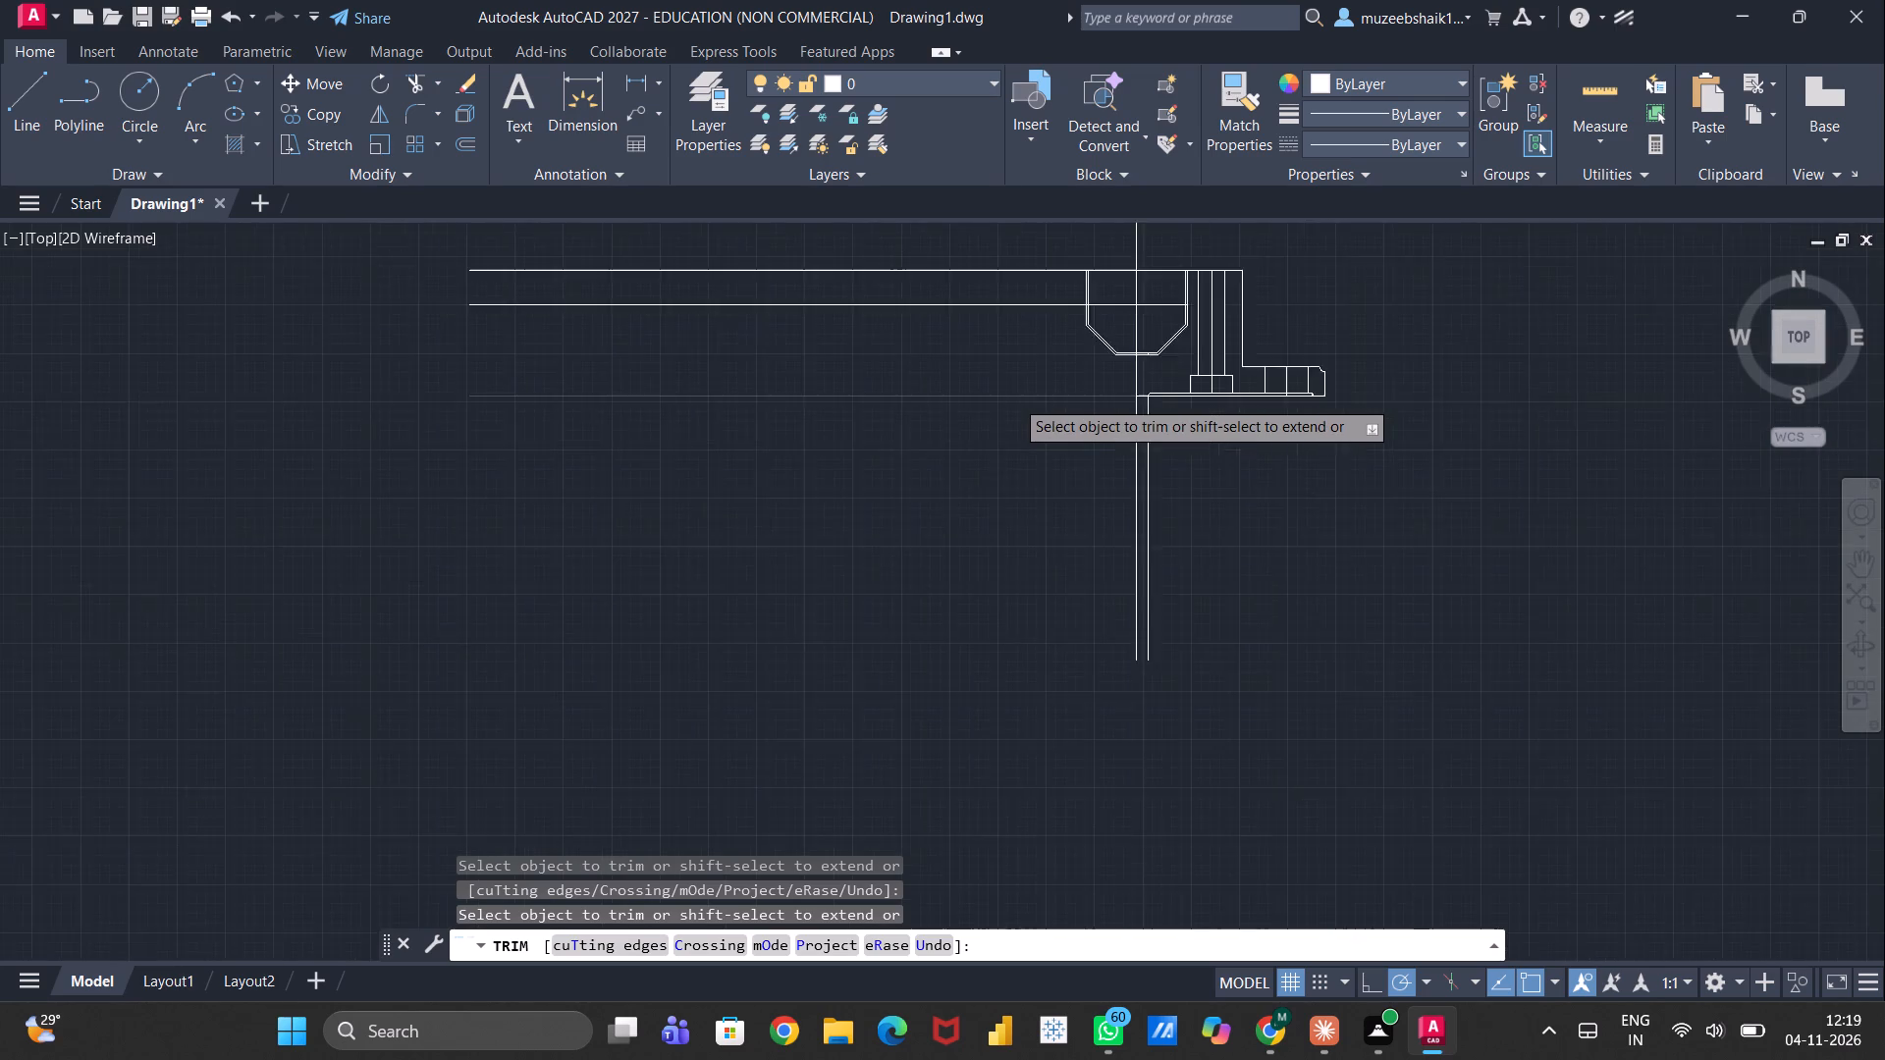
scroll(1012, 398, up, 2)
middle_drag(1038, 367, 1027, 398)
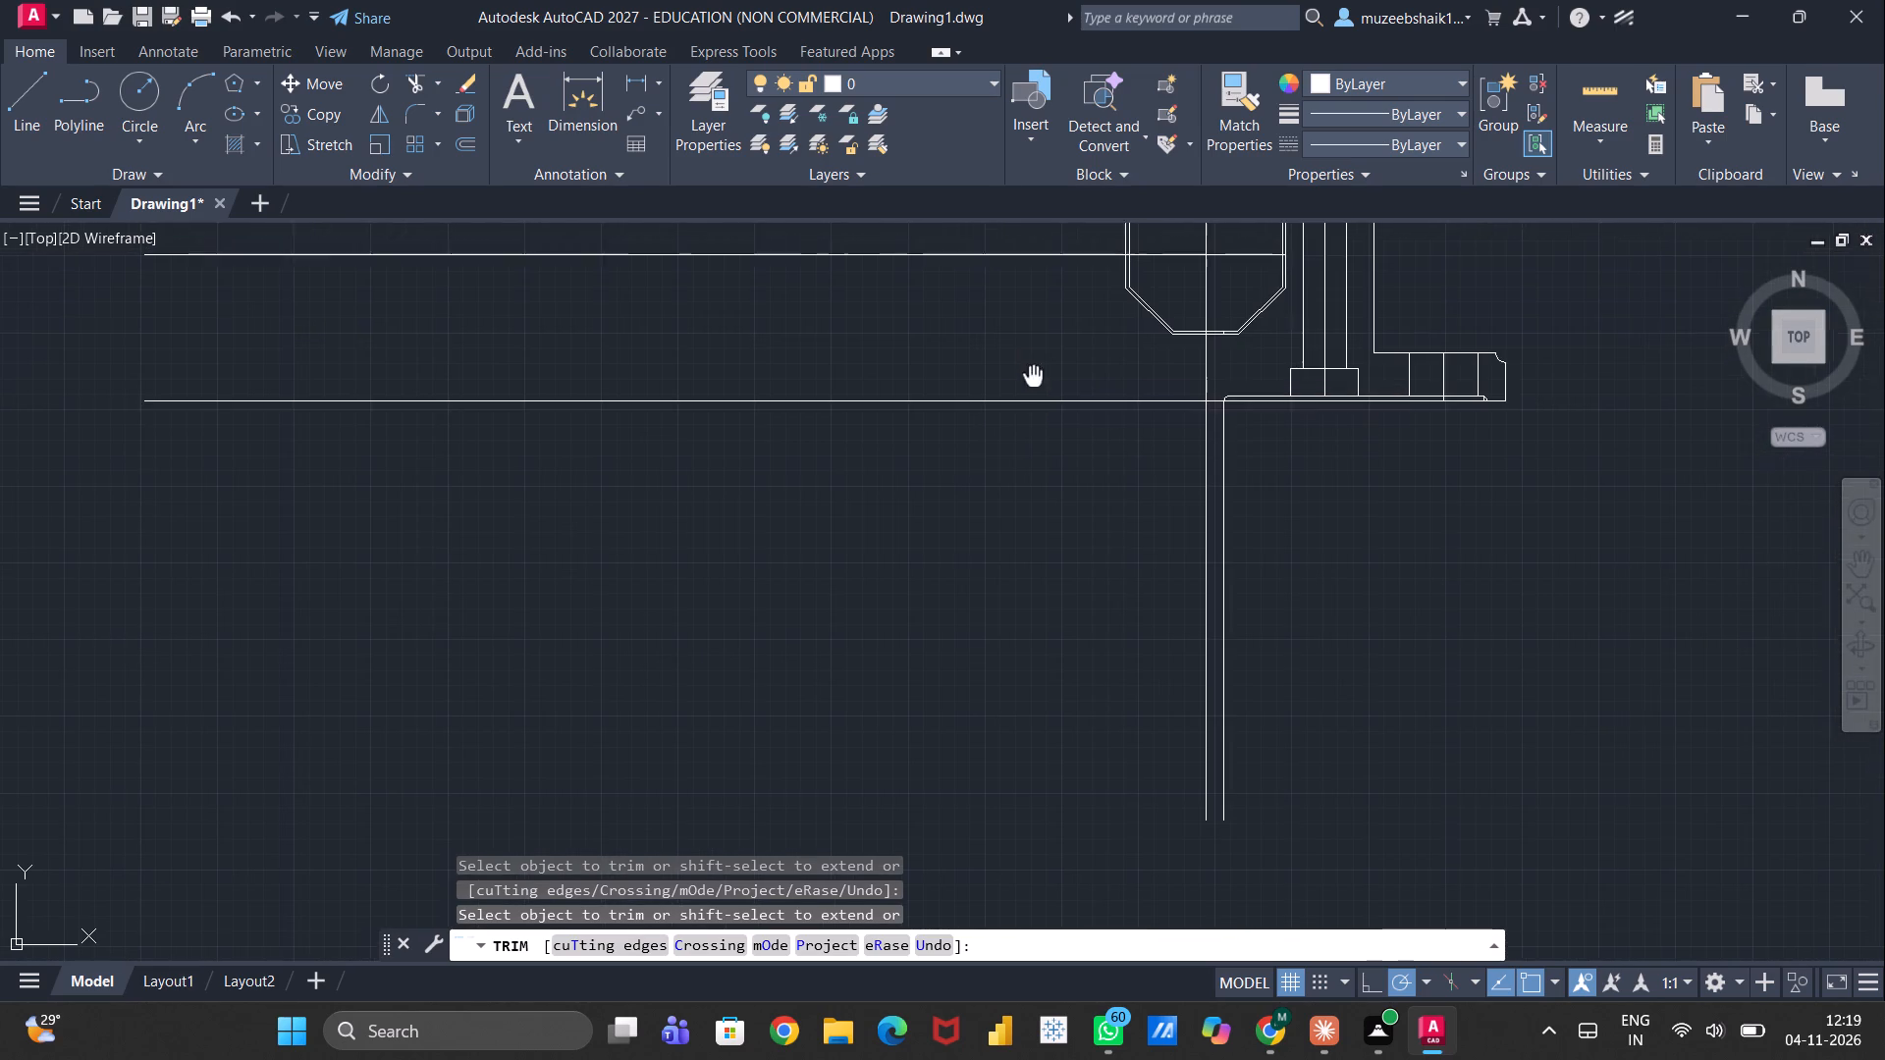
middle_drag(1027, 398, 944, 577)
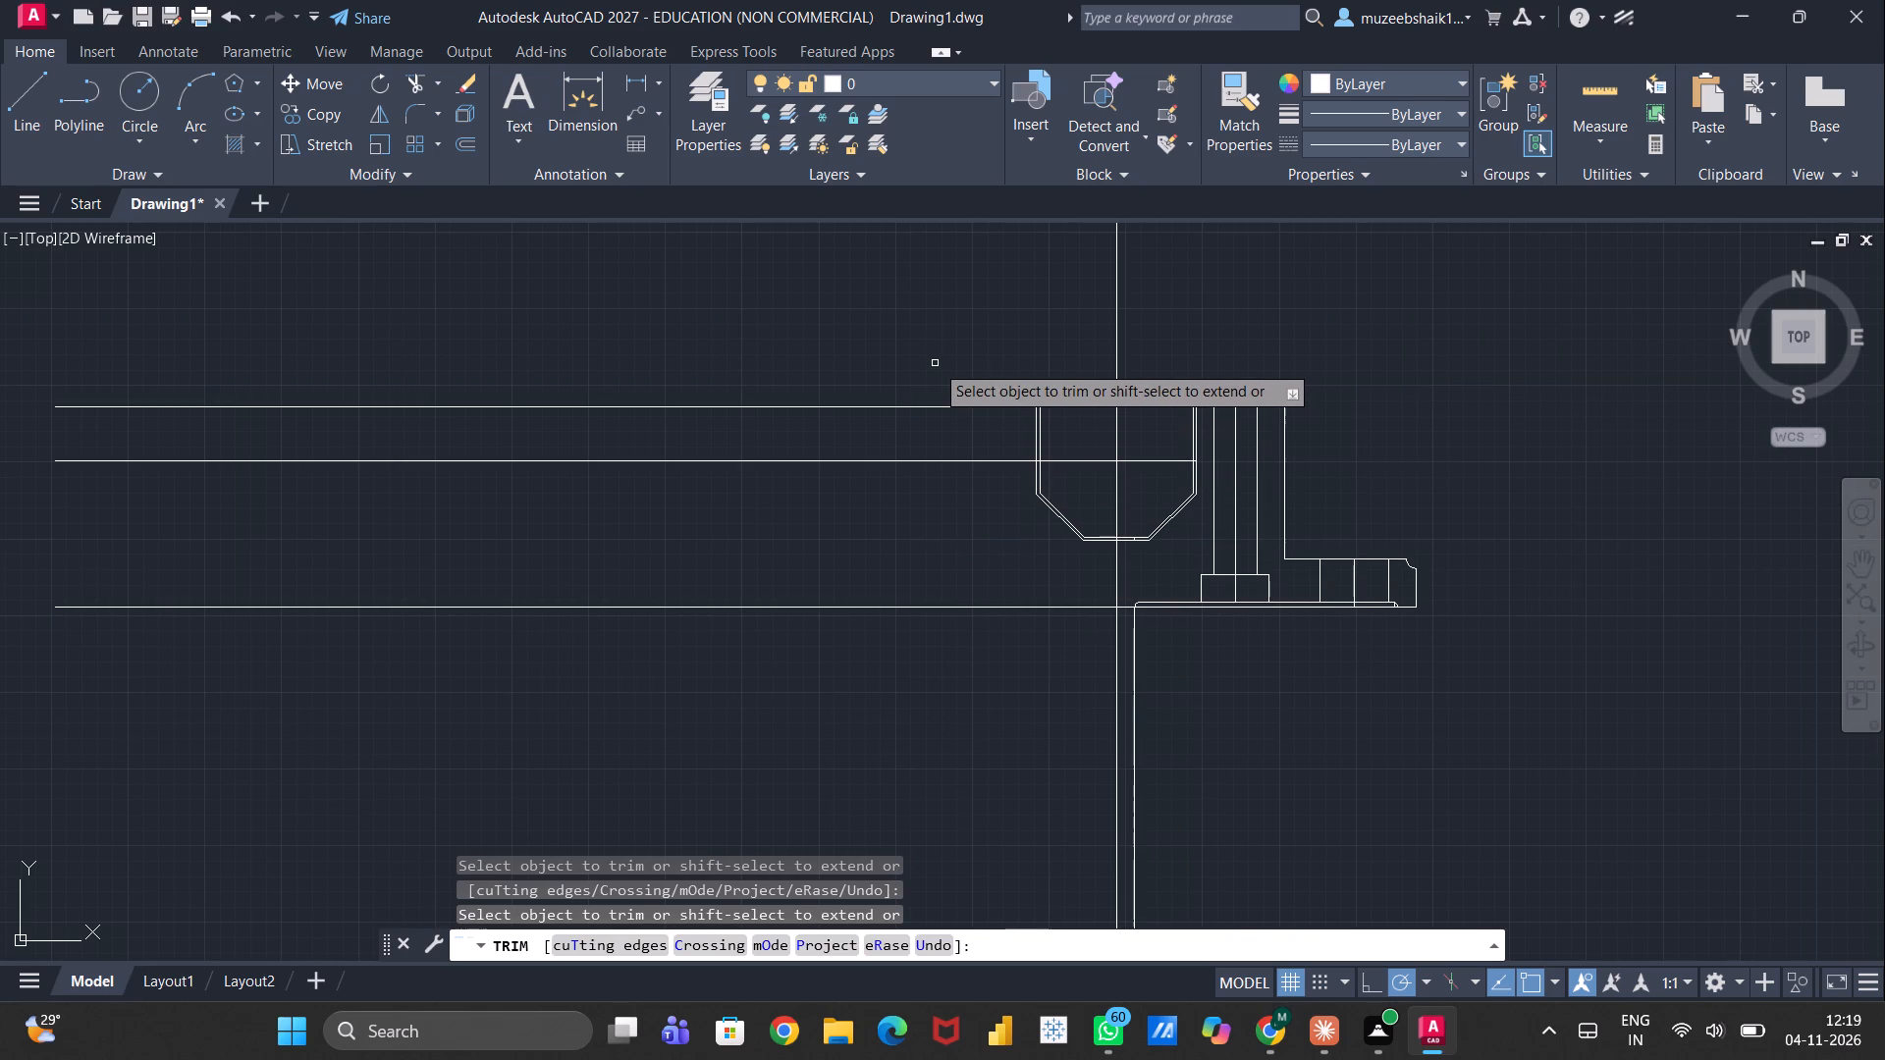
drag(935, 363, 978, 614)
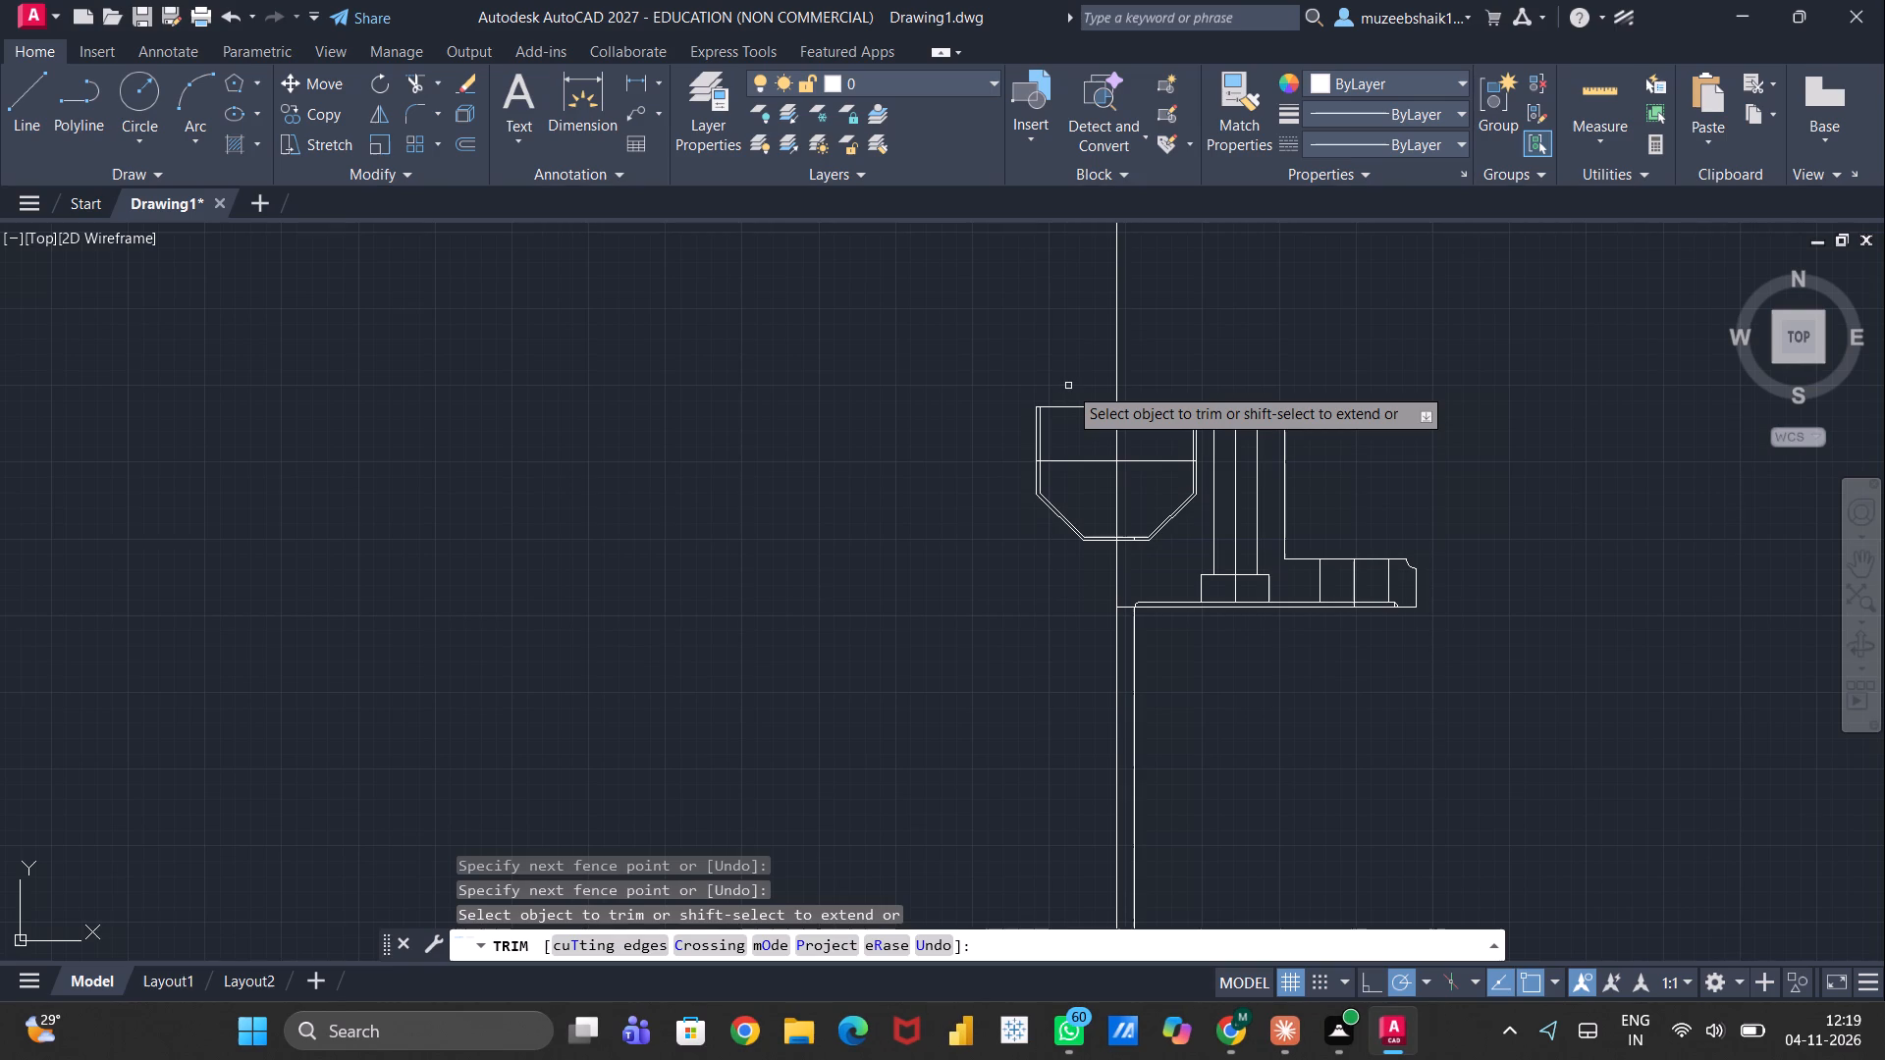
Trim away the octagonal groove's remaining double walls and horizontal lines on the side of the main centreline opposite the stepped hole.
drag(1068, 386, 1101, 530)
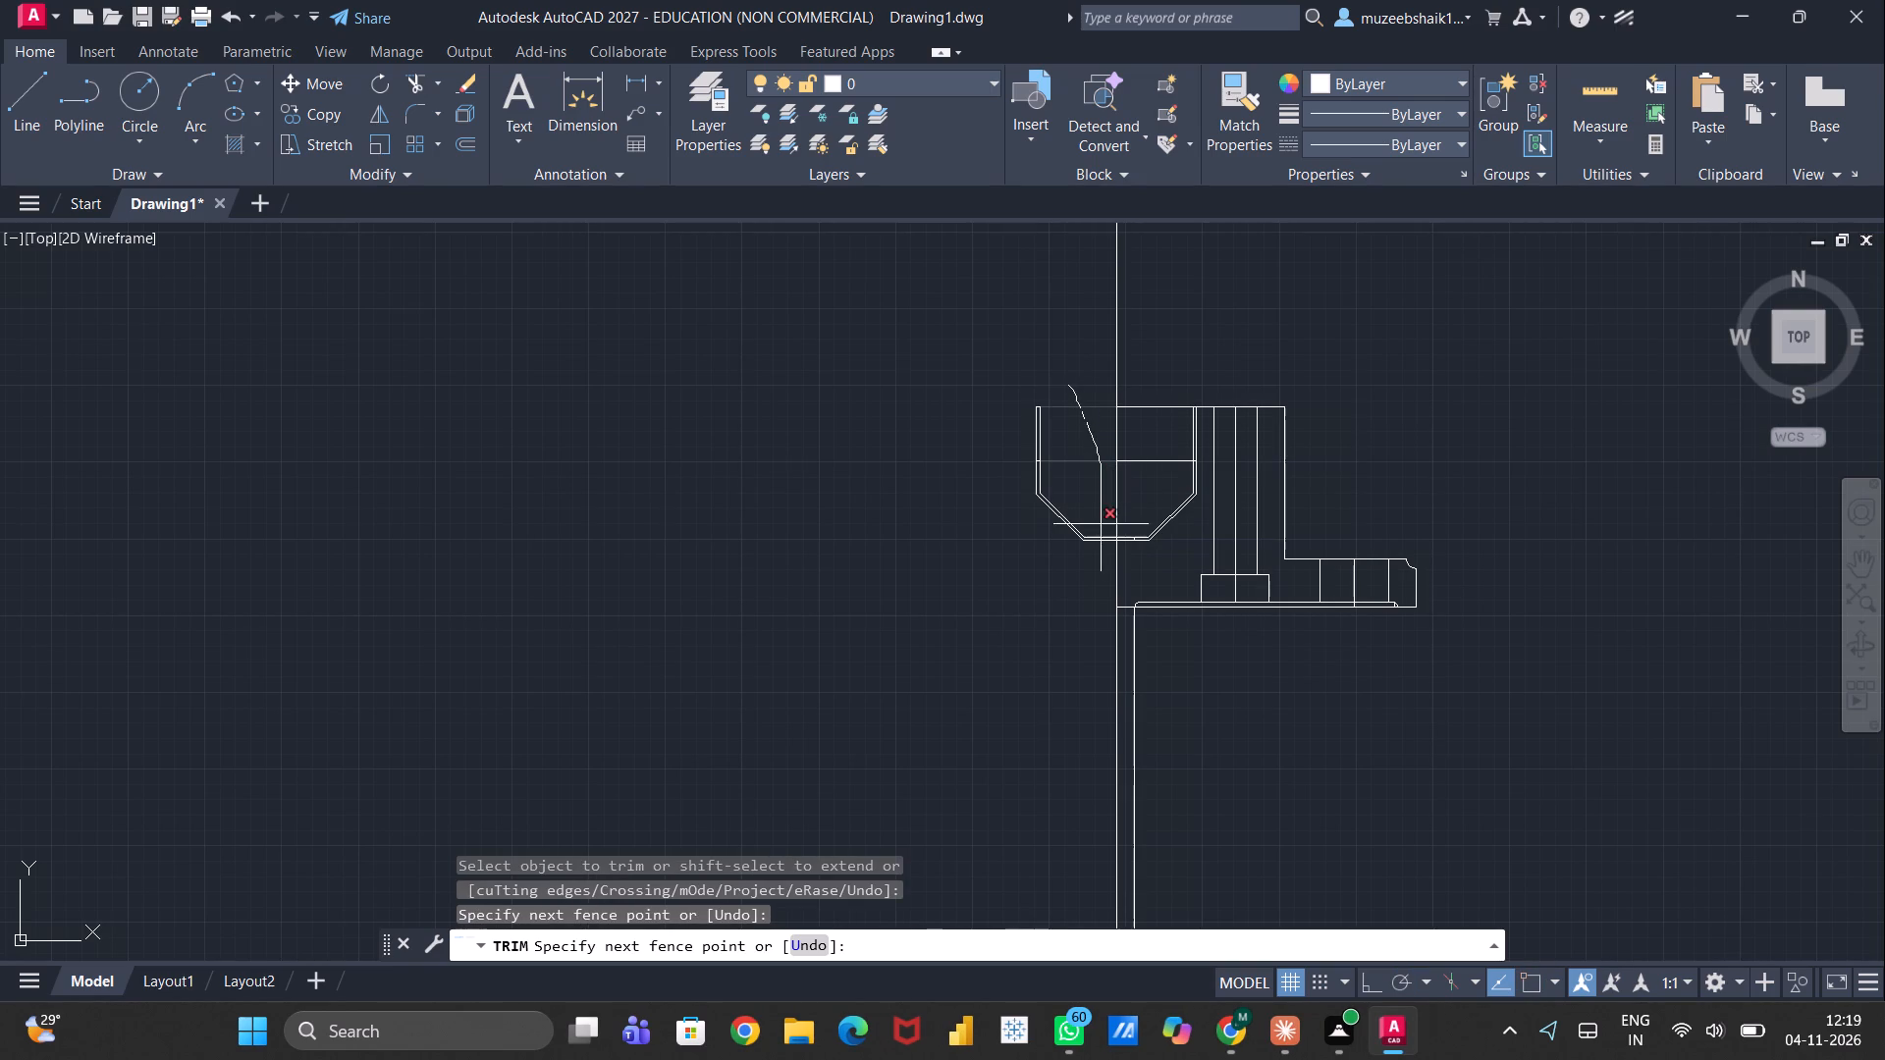
drag(1101, 530, 1087, 580)
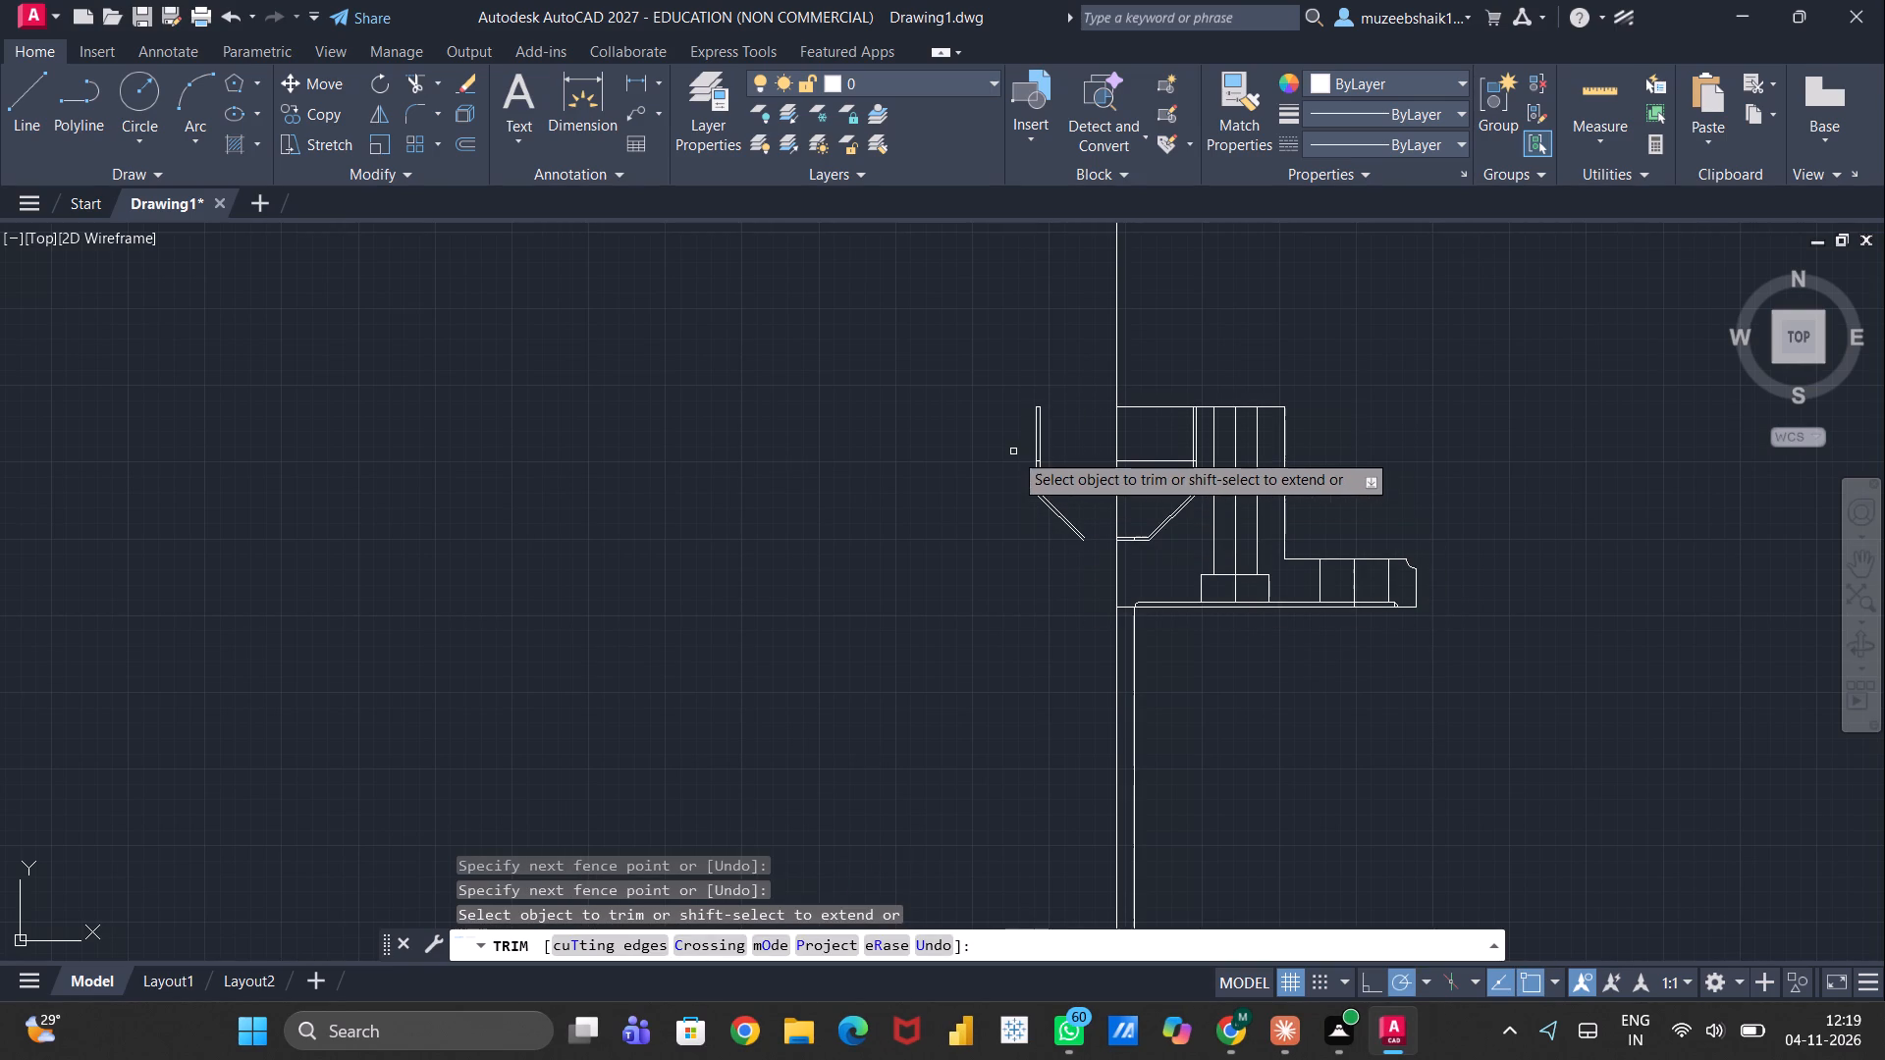
drag(1013, 451, 1007, 461)
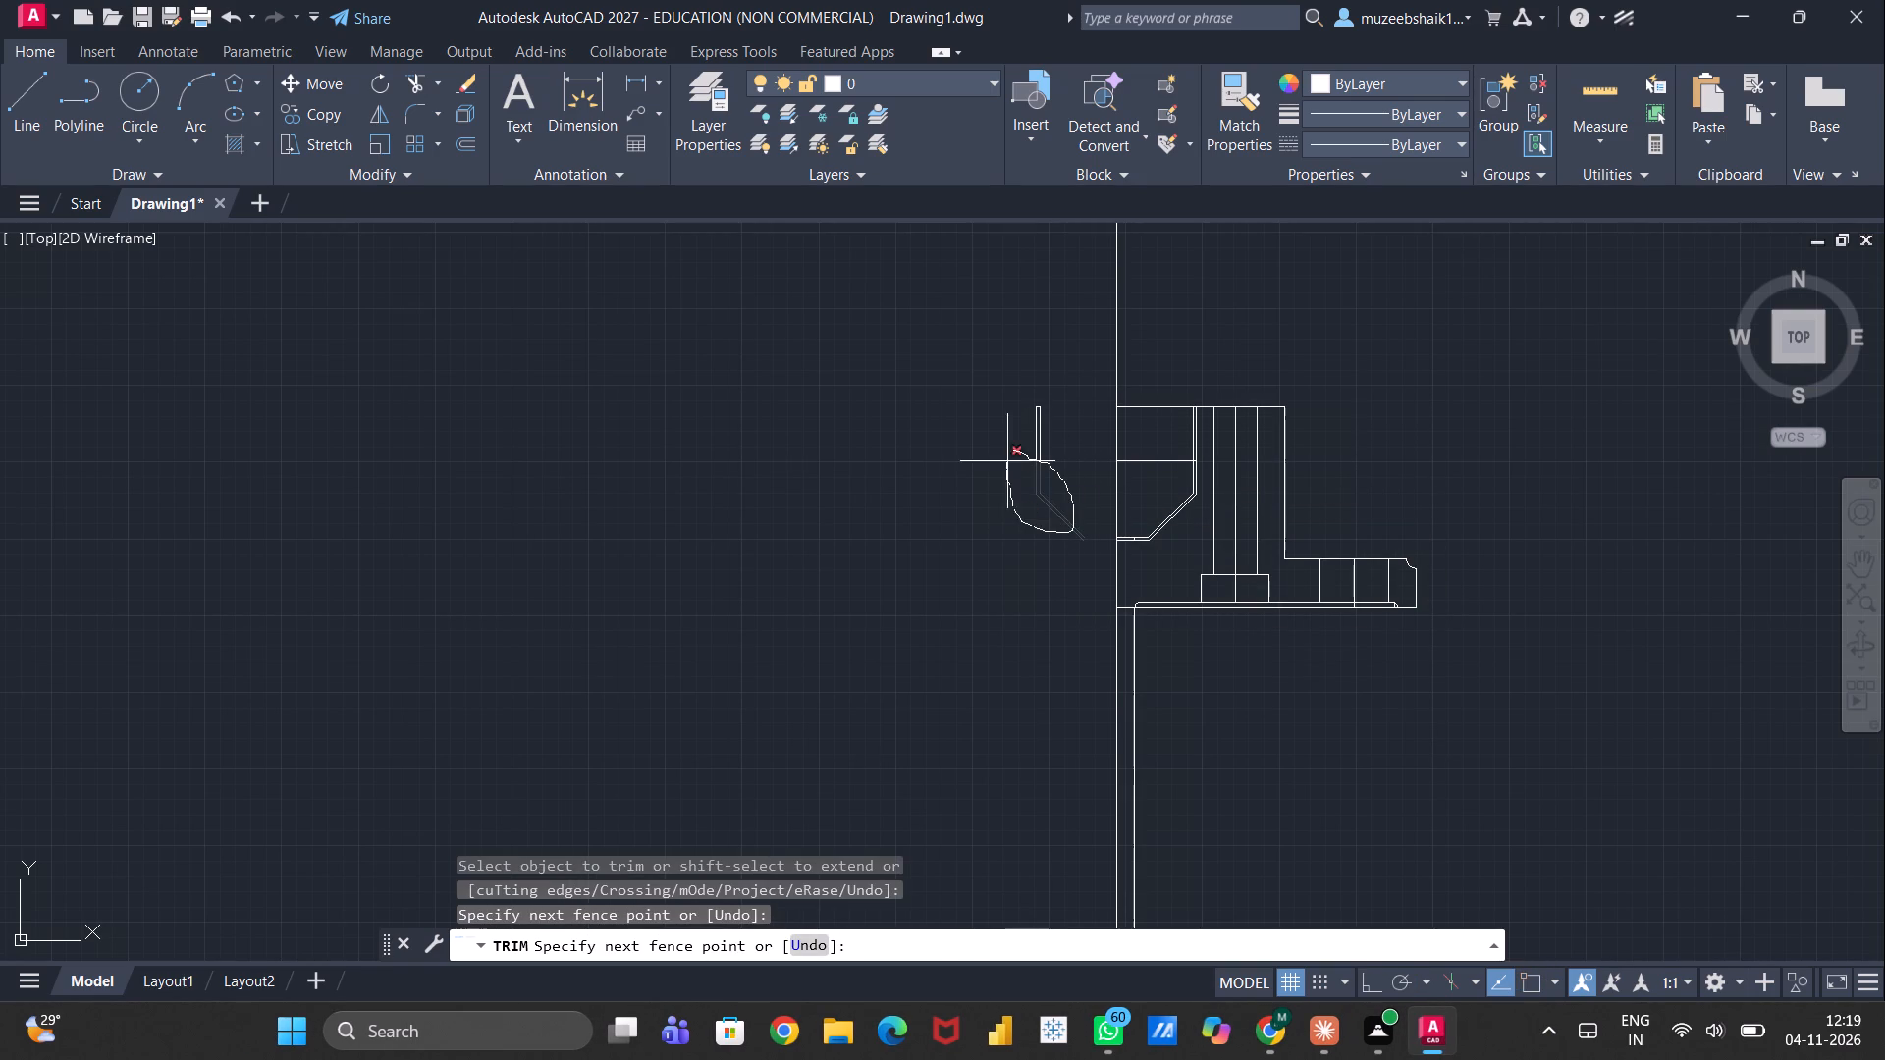
drag(1007, 461, 1037, 443)
click(1033, 436)
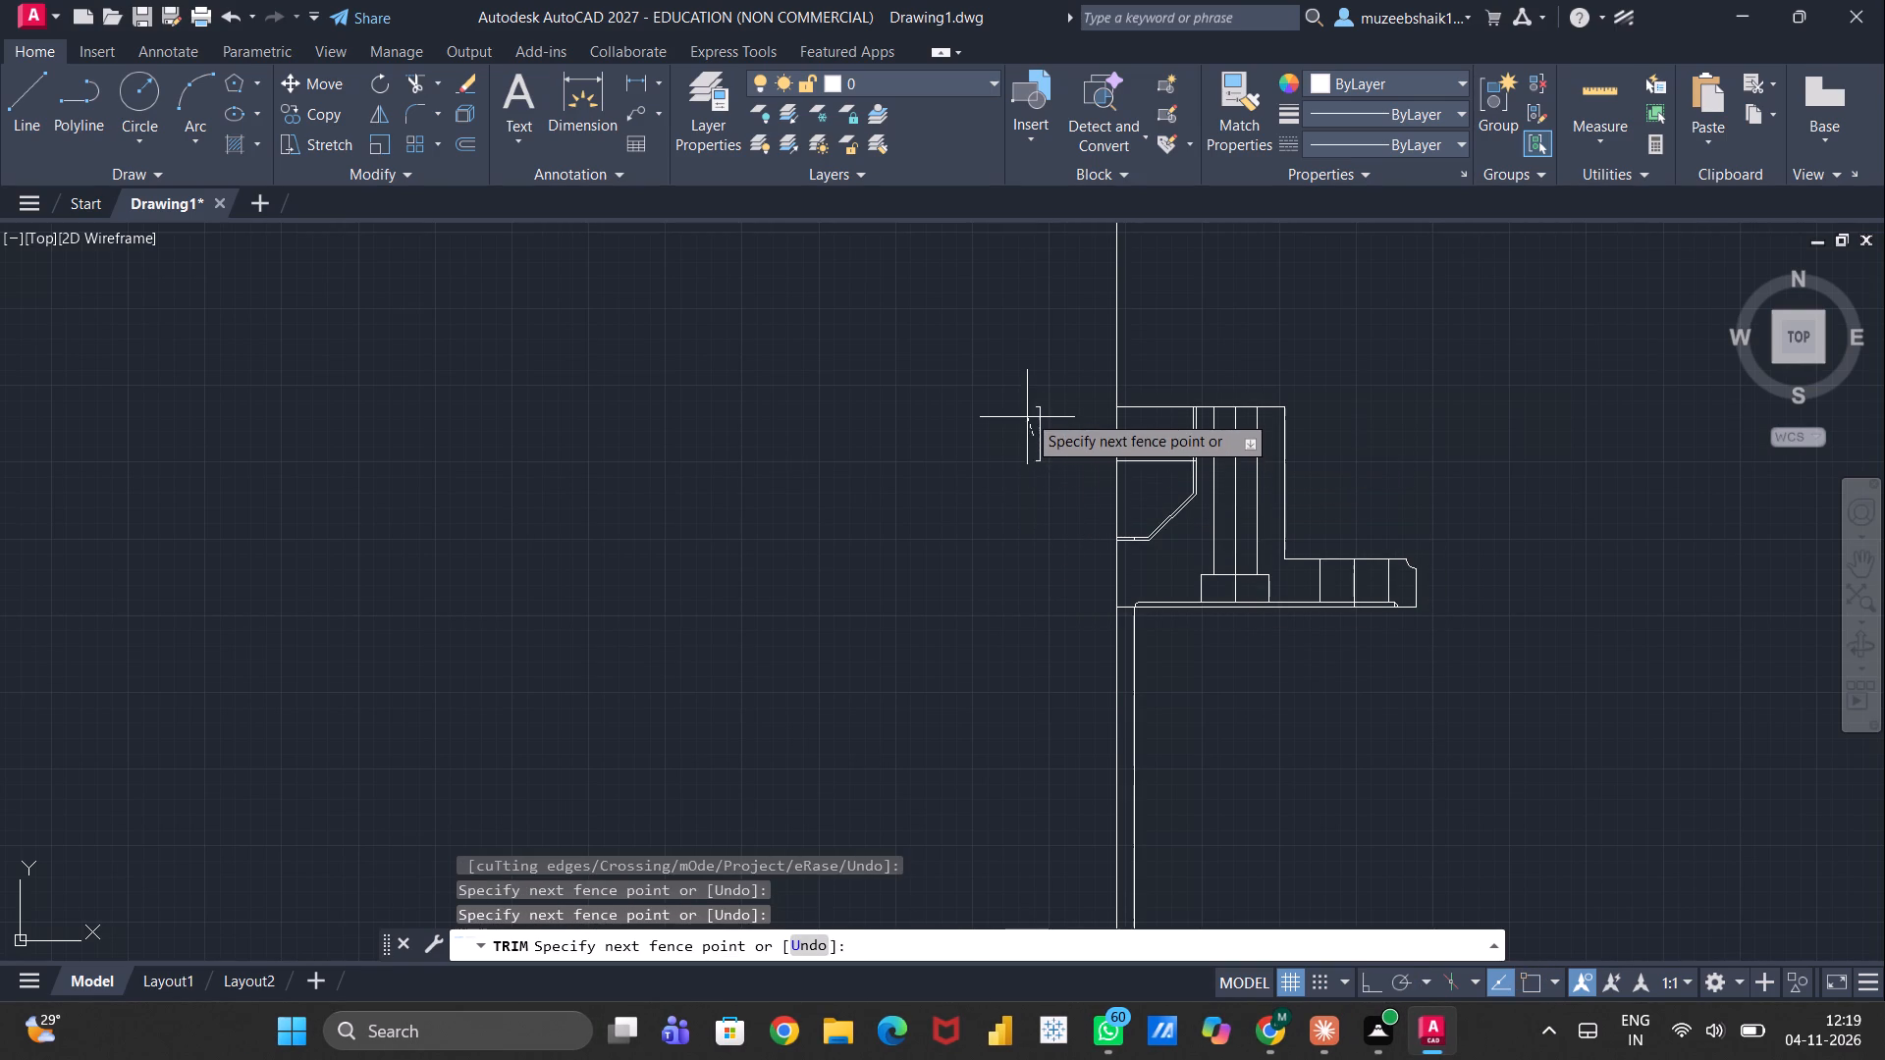
drag(1027, 407, 1056, 439)
click(1045, 429)
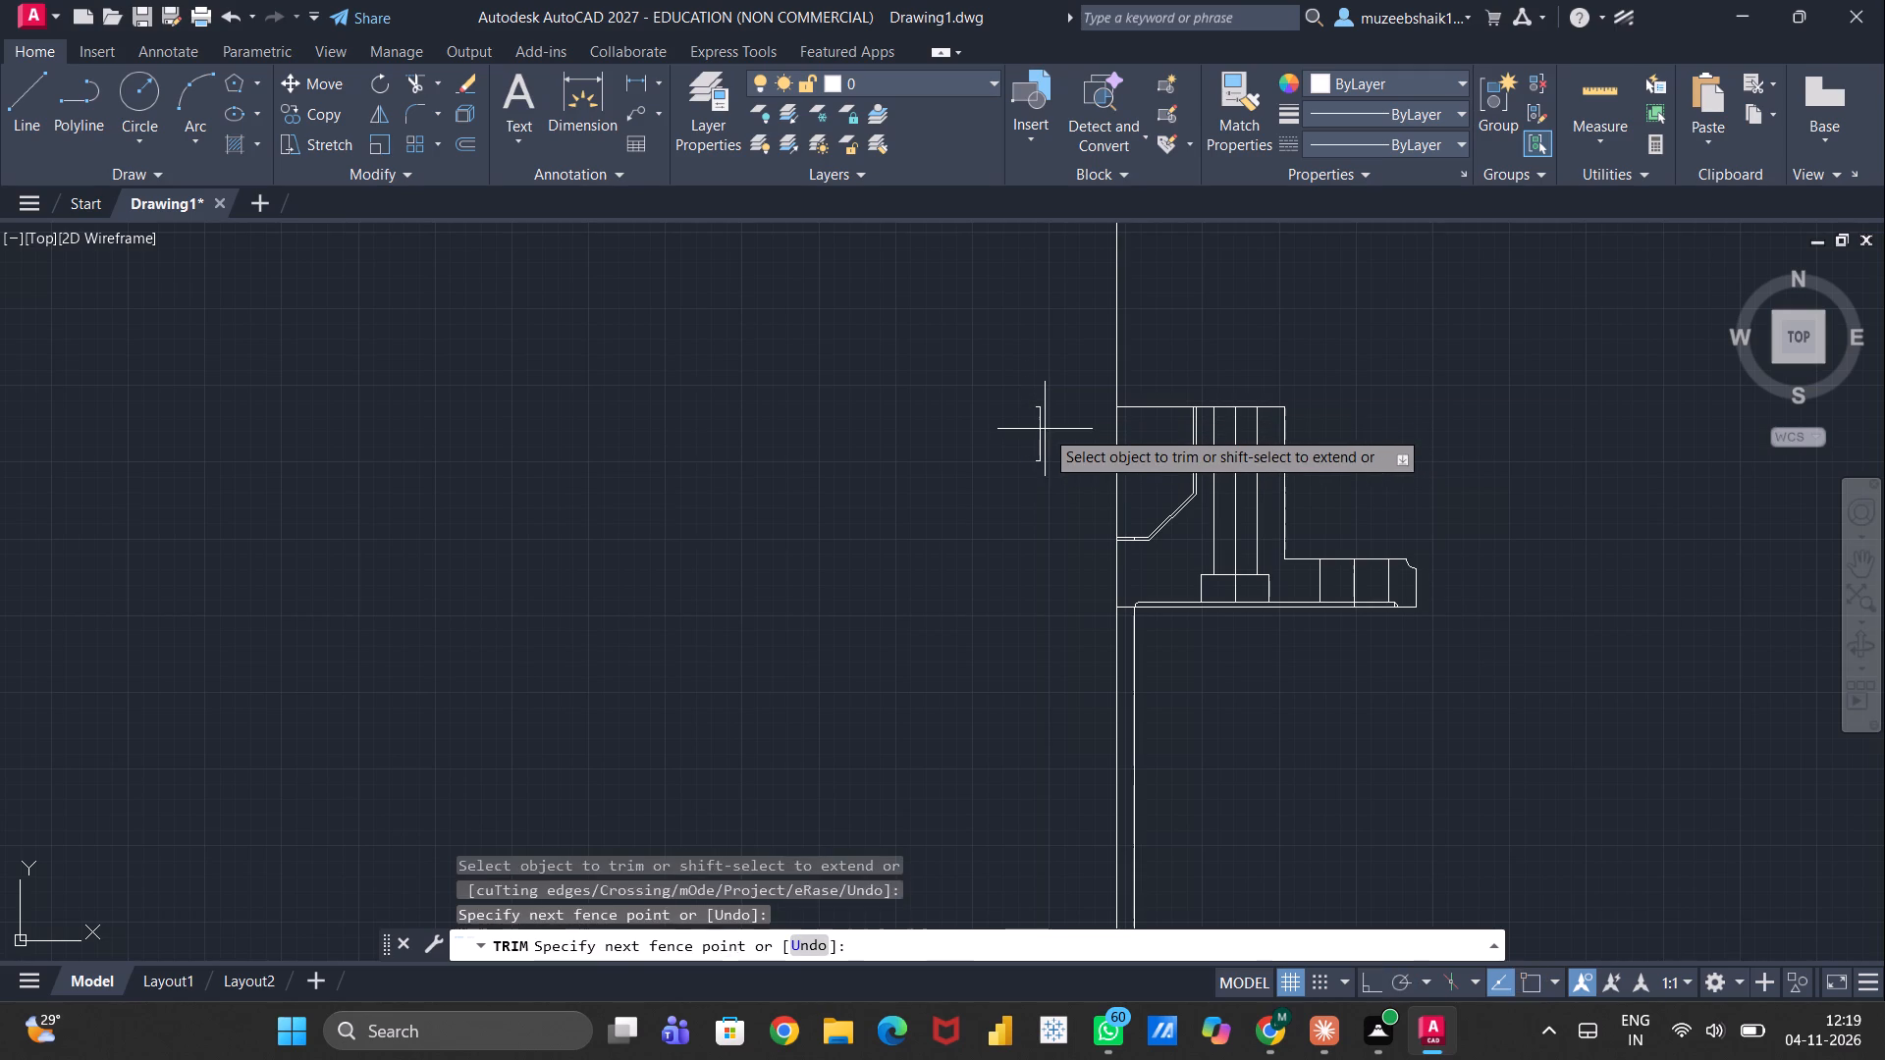
click(1037, 427)
click(1038, 409)
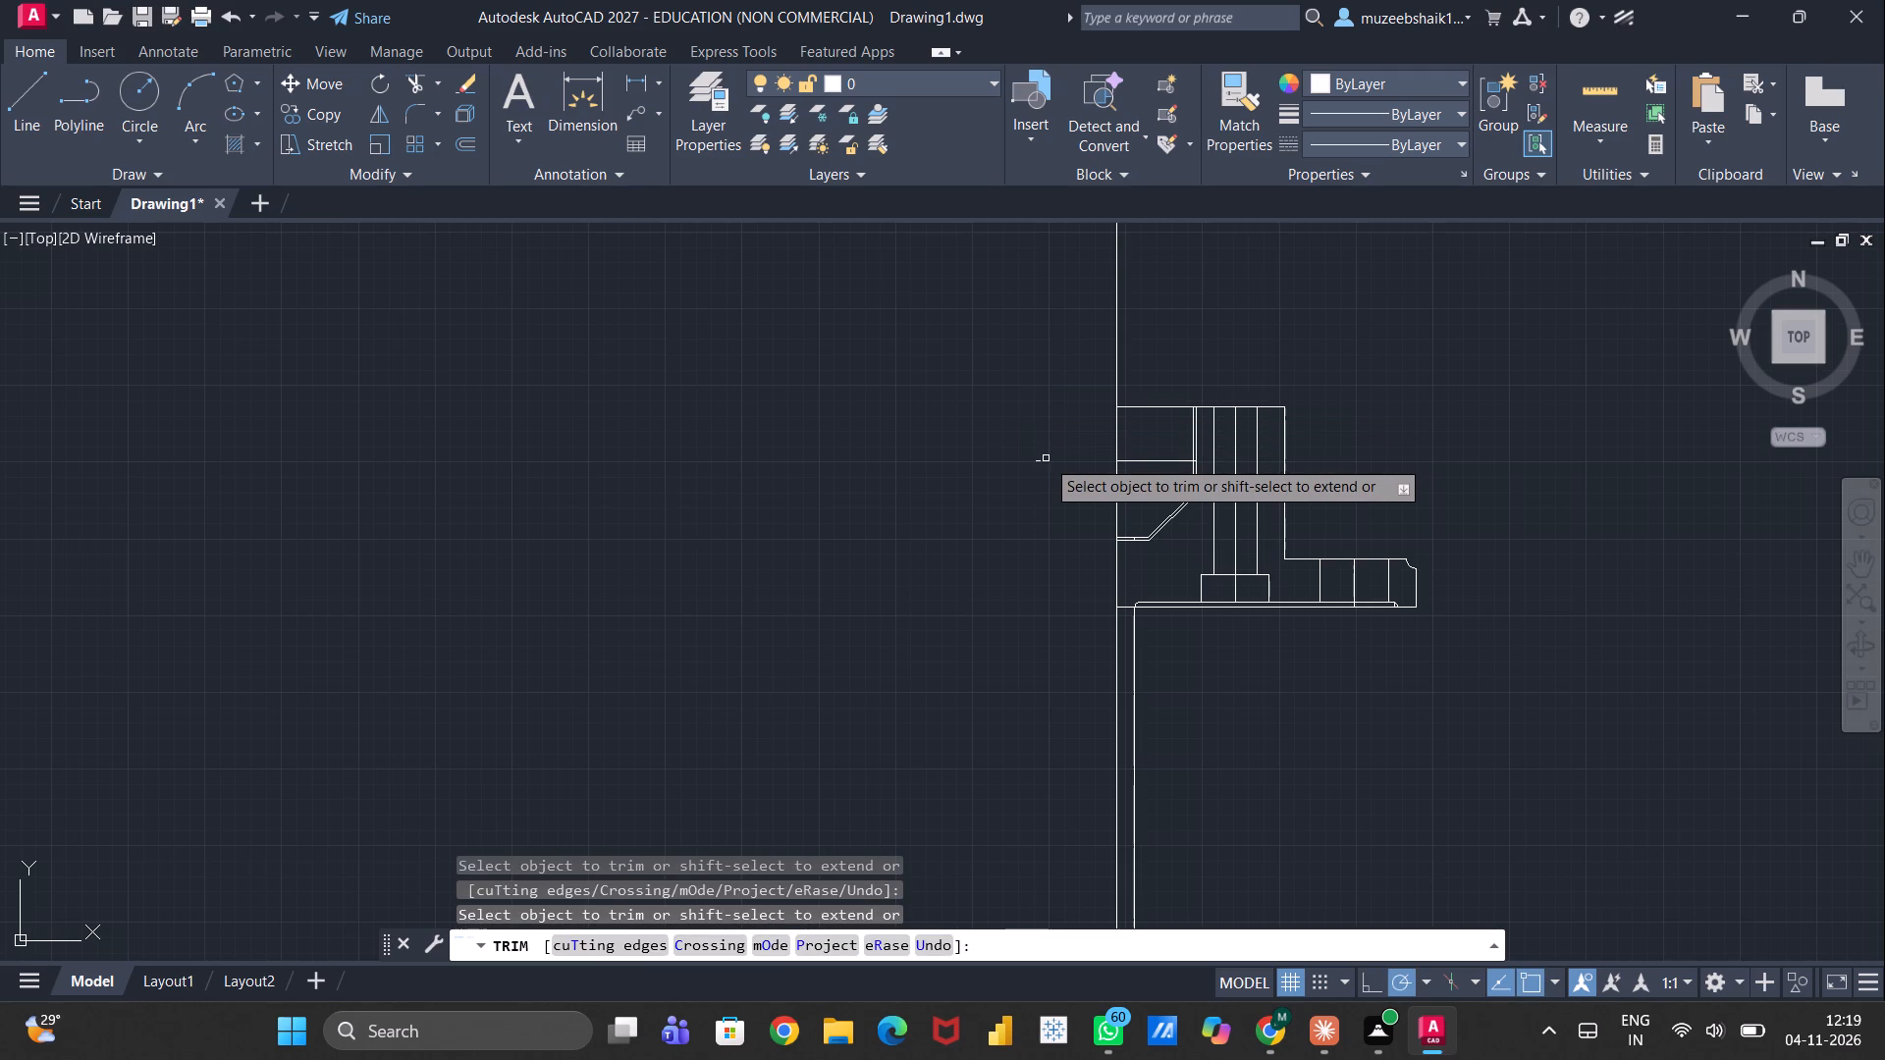
click(1043, 458)
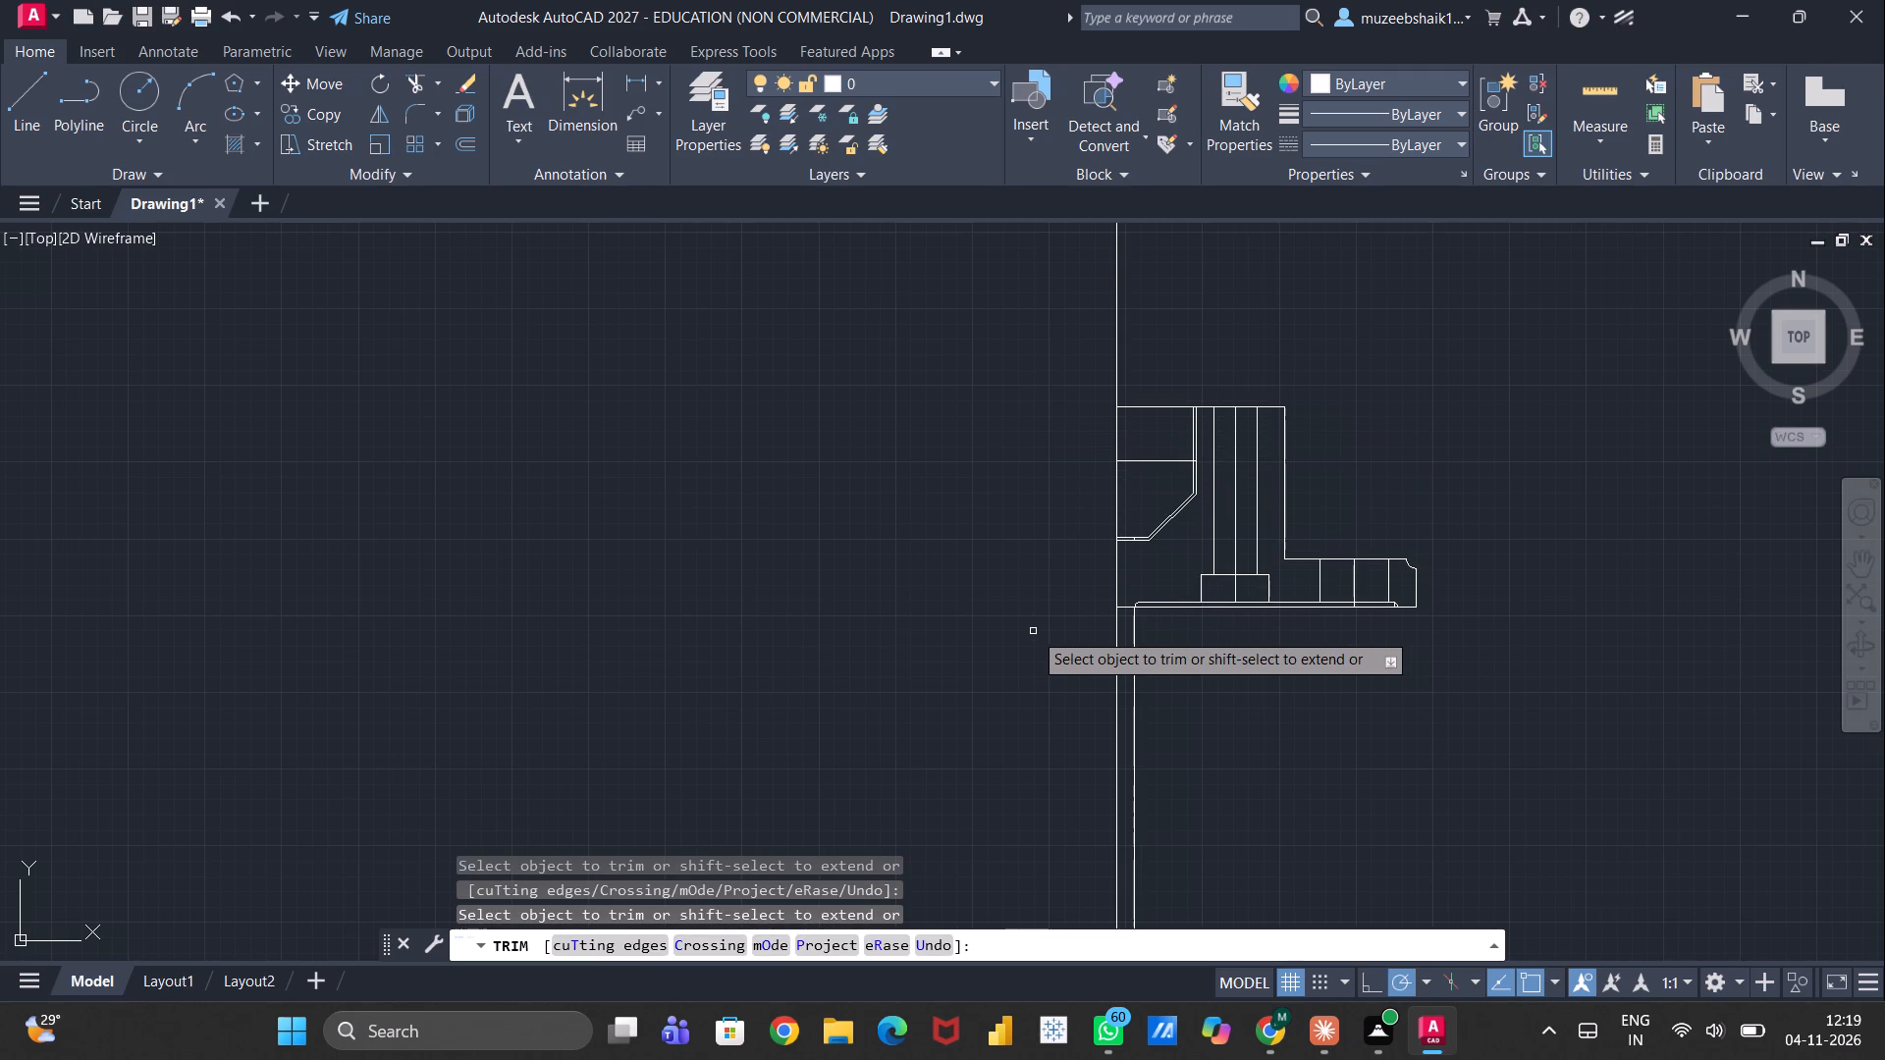
Trim away the offset centreline's remaining length below the base of the profile.
scroll(1033, 631, up, 1)
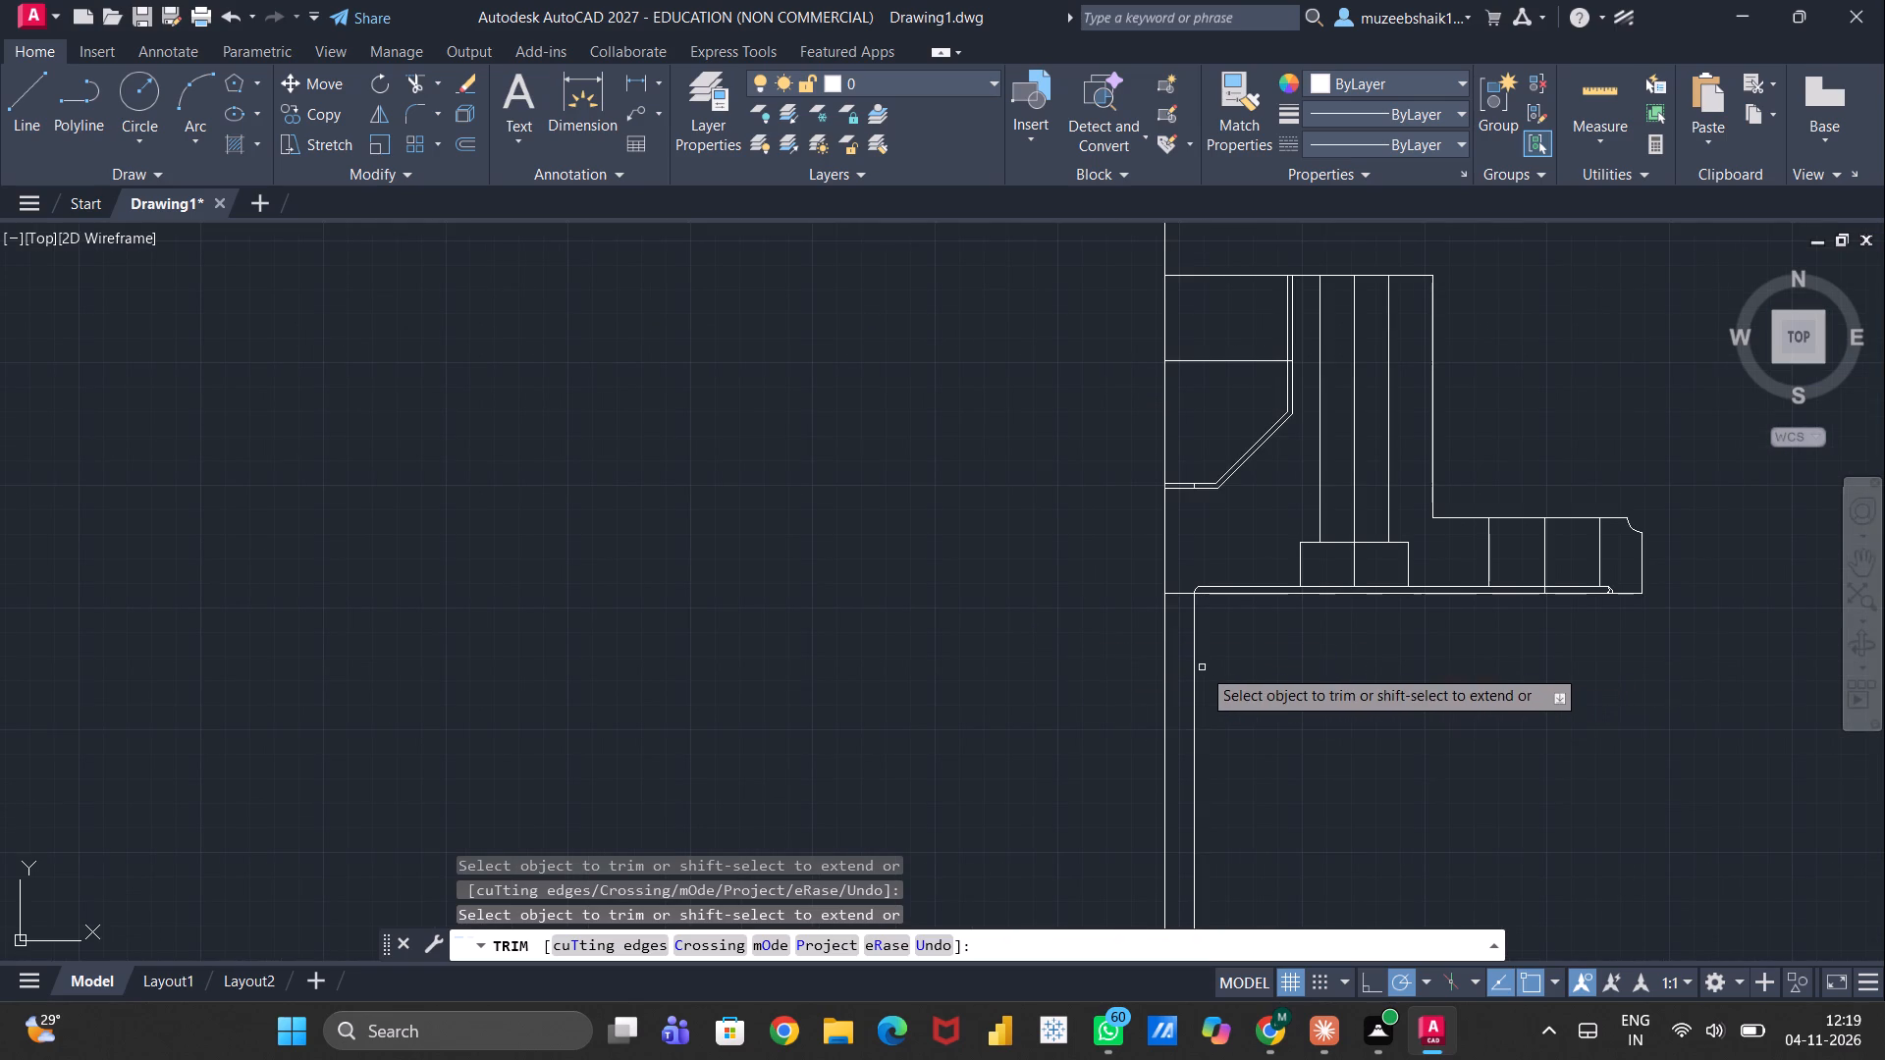
click(1191, 661)
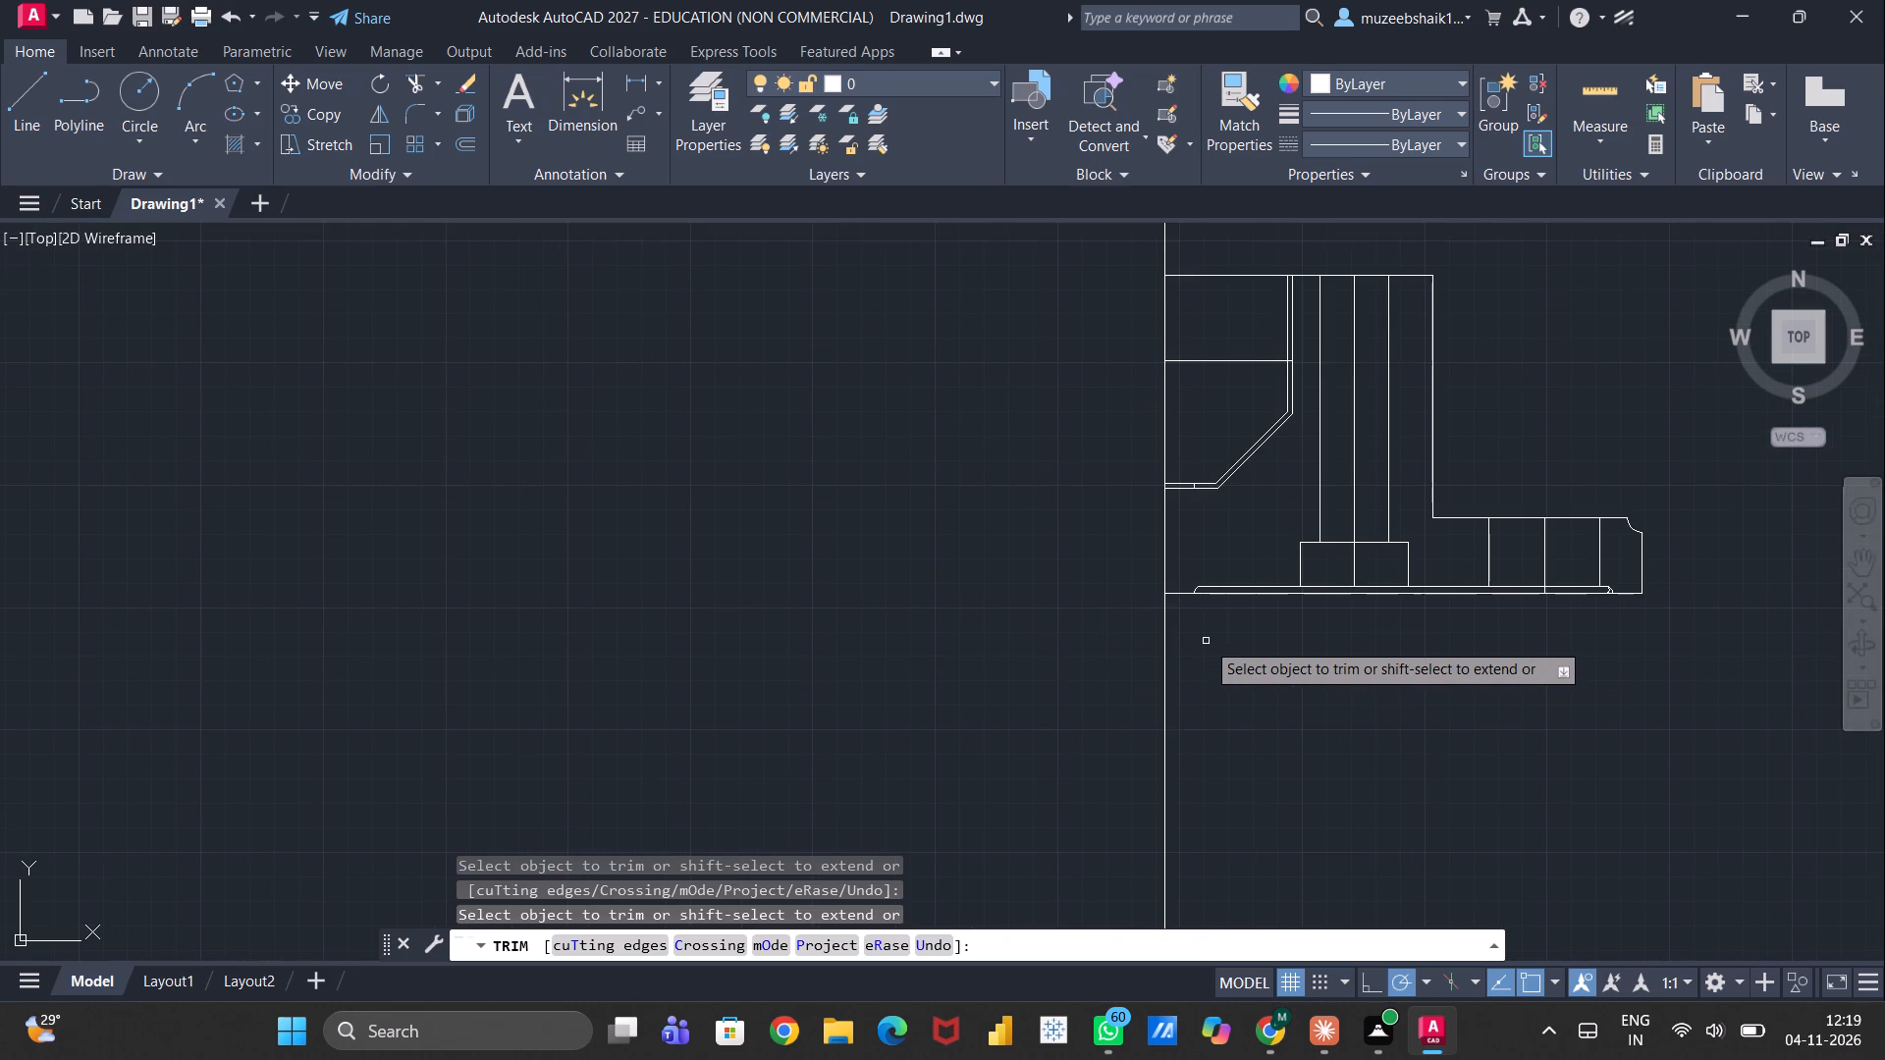
scroll(1206, 641, down, 2)
scroll(1206, 641, up, 3)
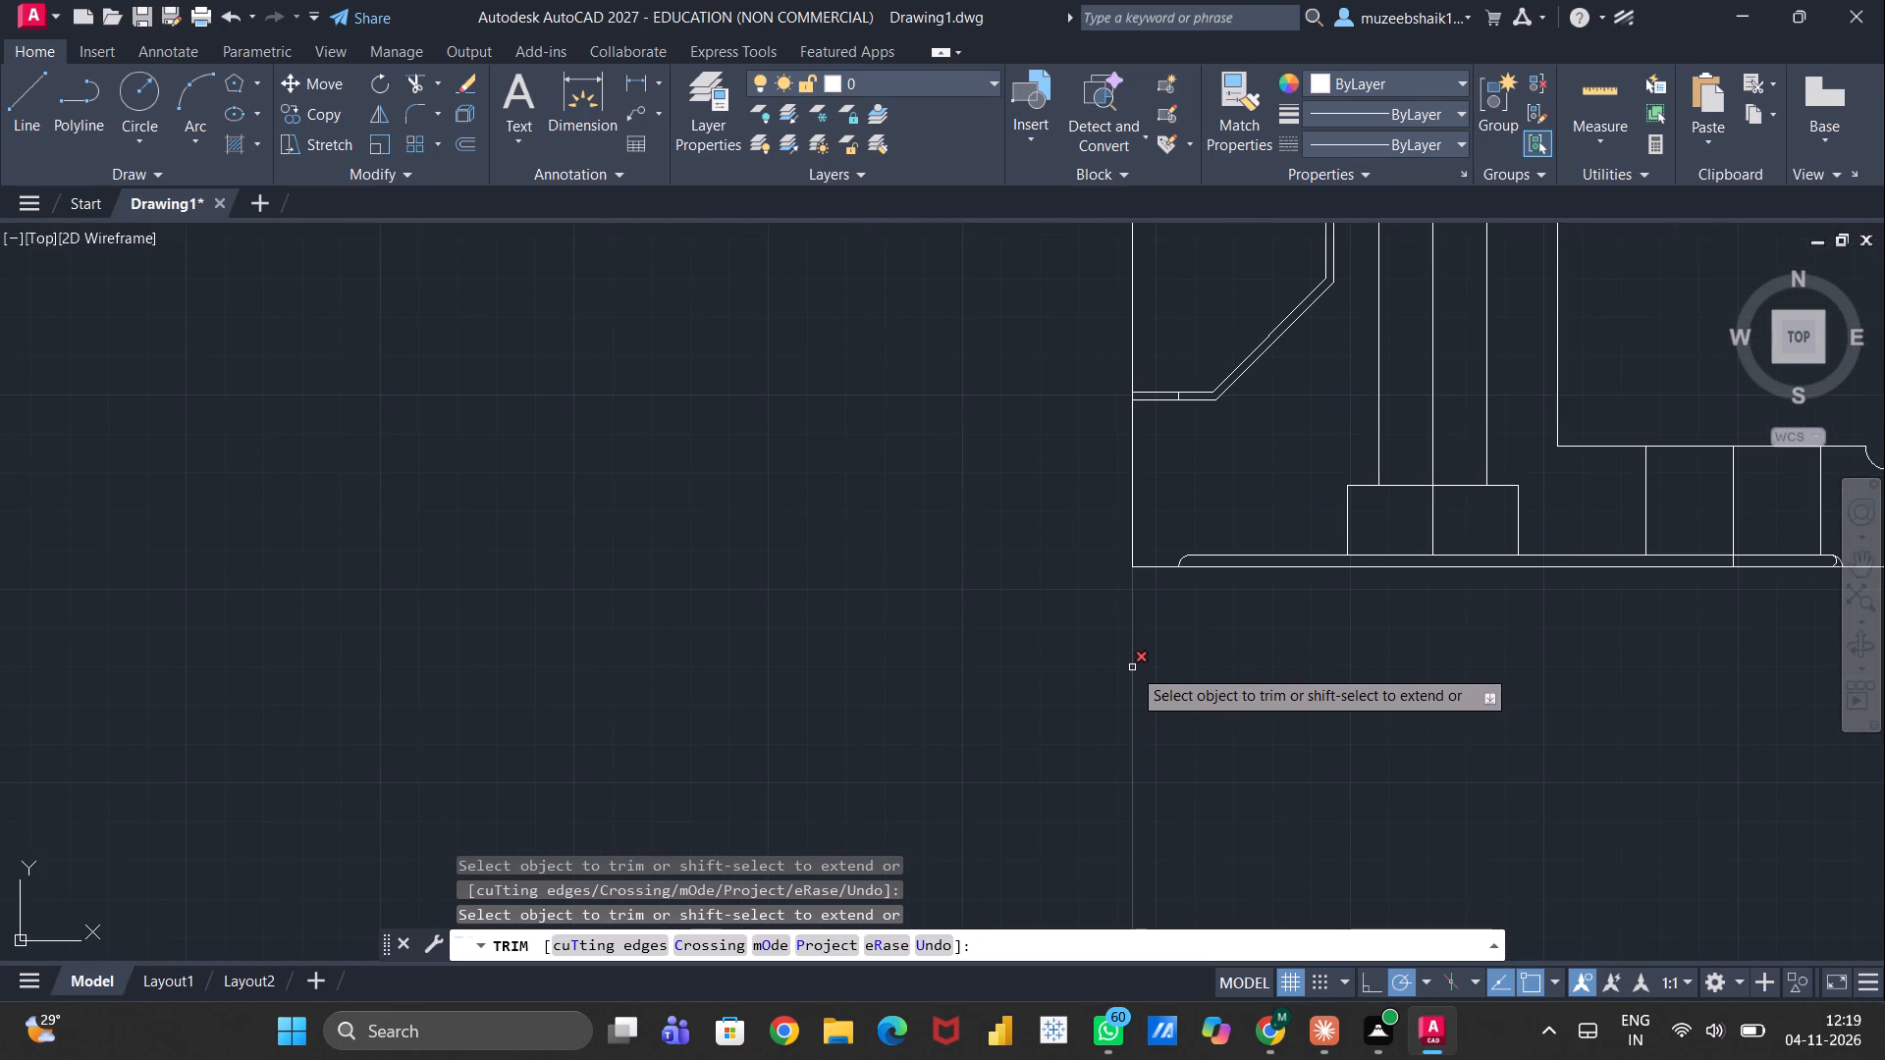
key(Escape)
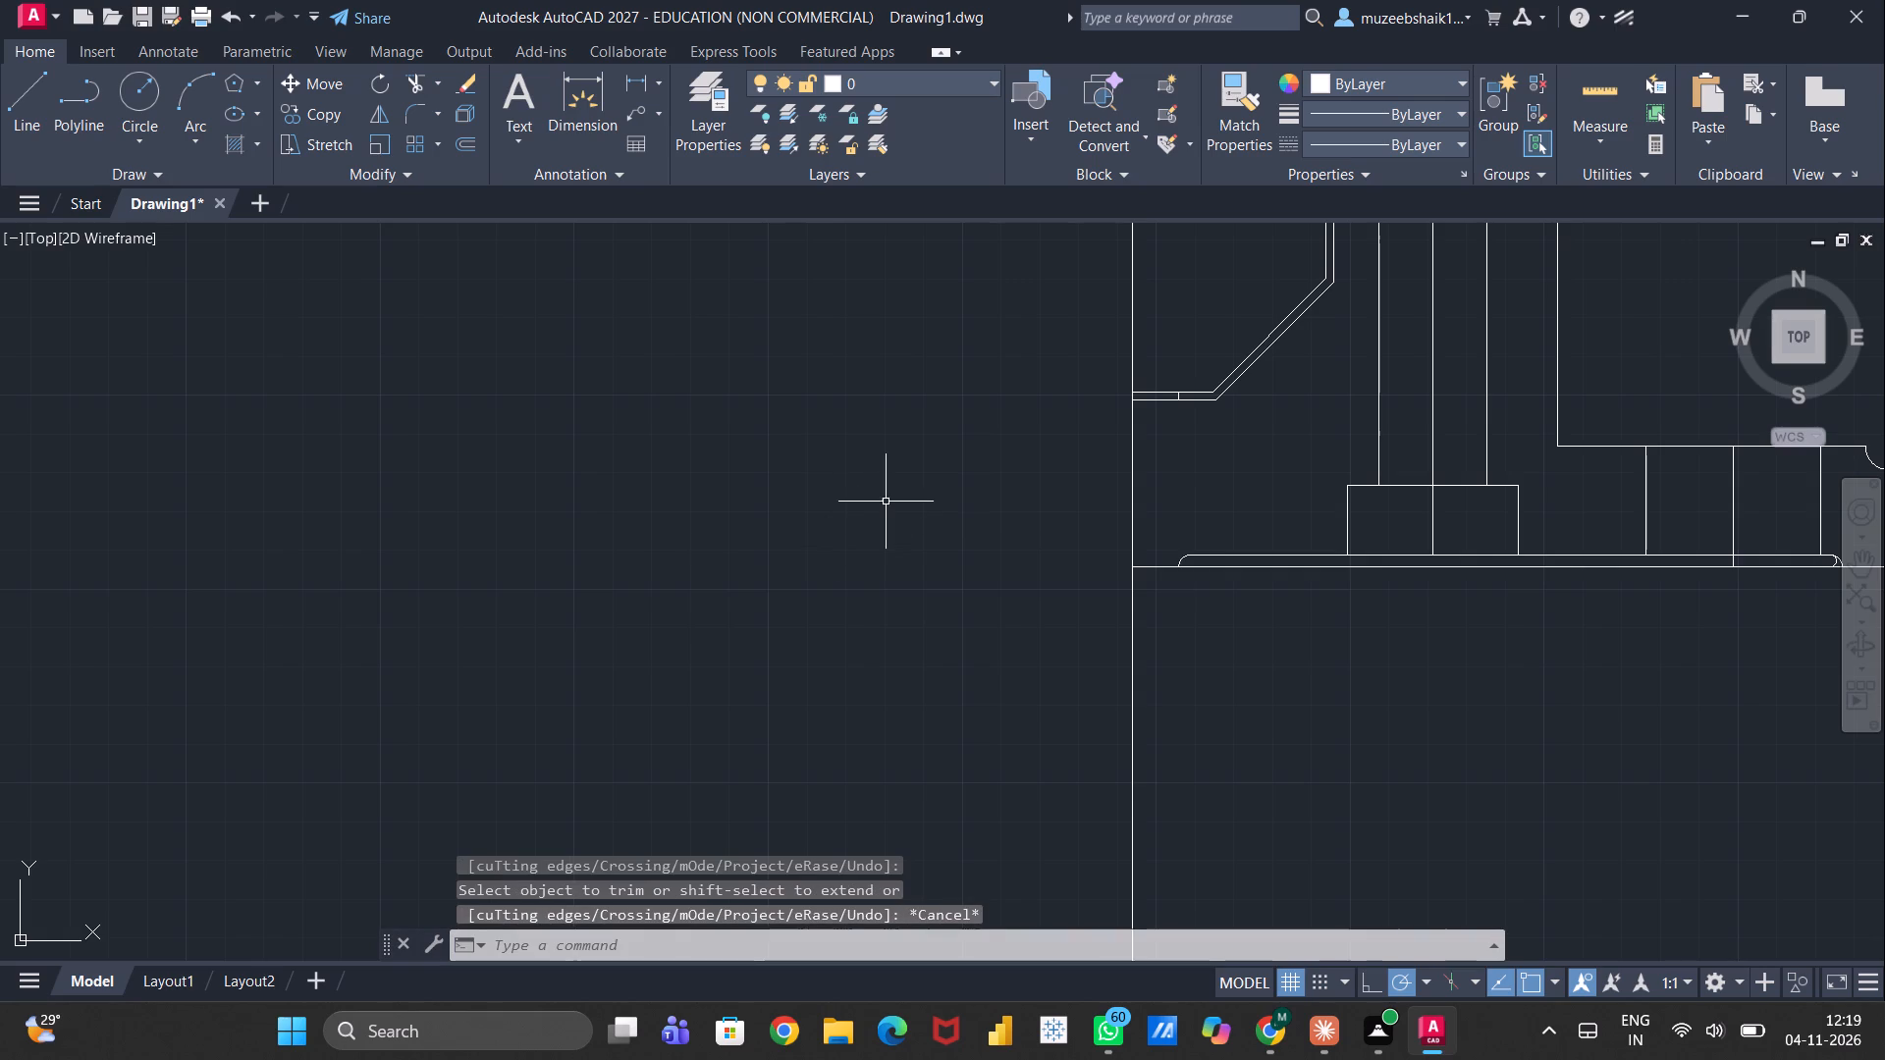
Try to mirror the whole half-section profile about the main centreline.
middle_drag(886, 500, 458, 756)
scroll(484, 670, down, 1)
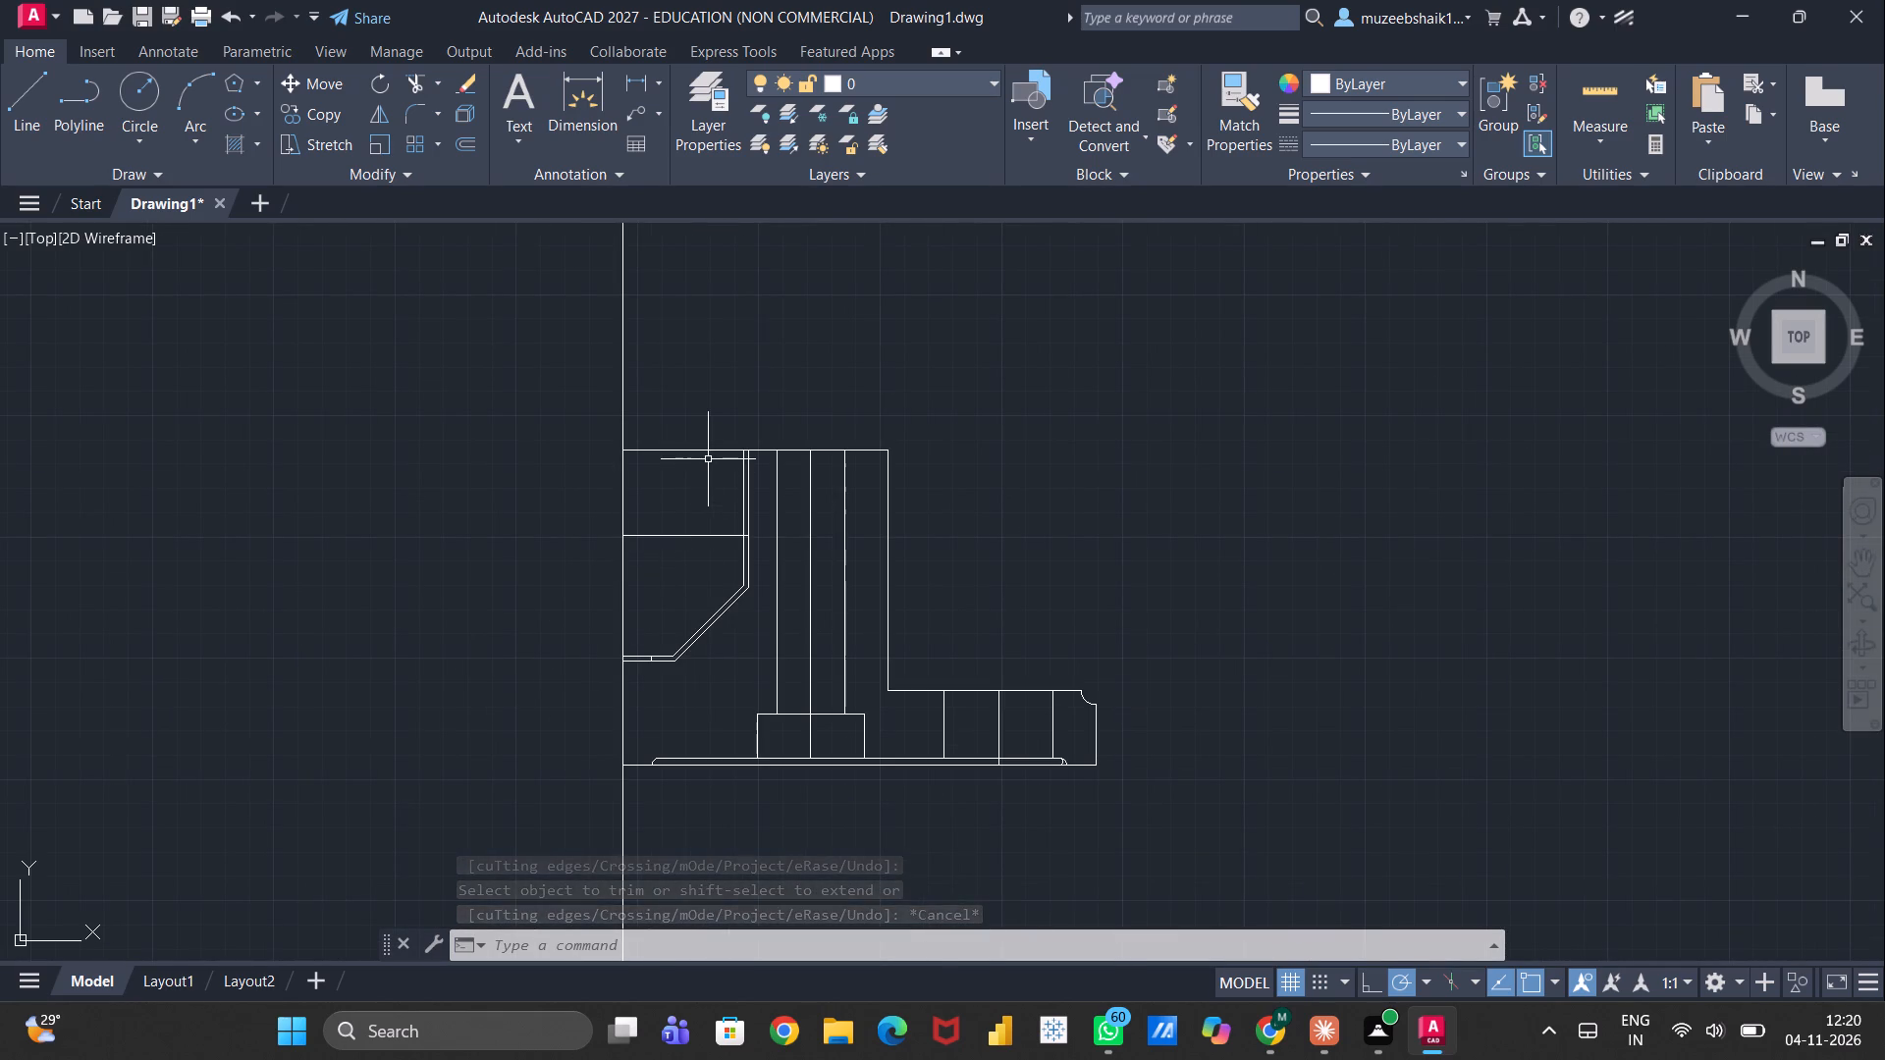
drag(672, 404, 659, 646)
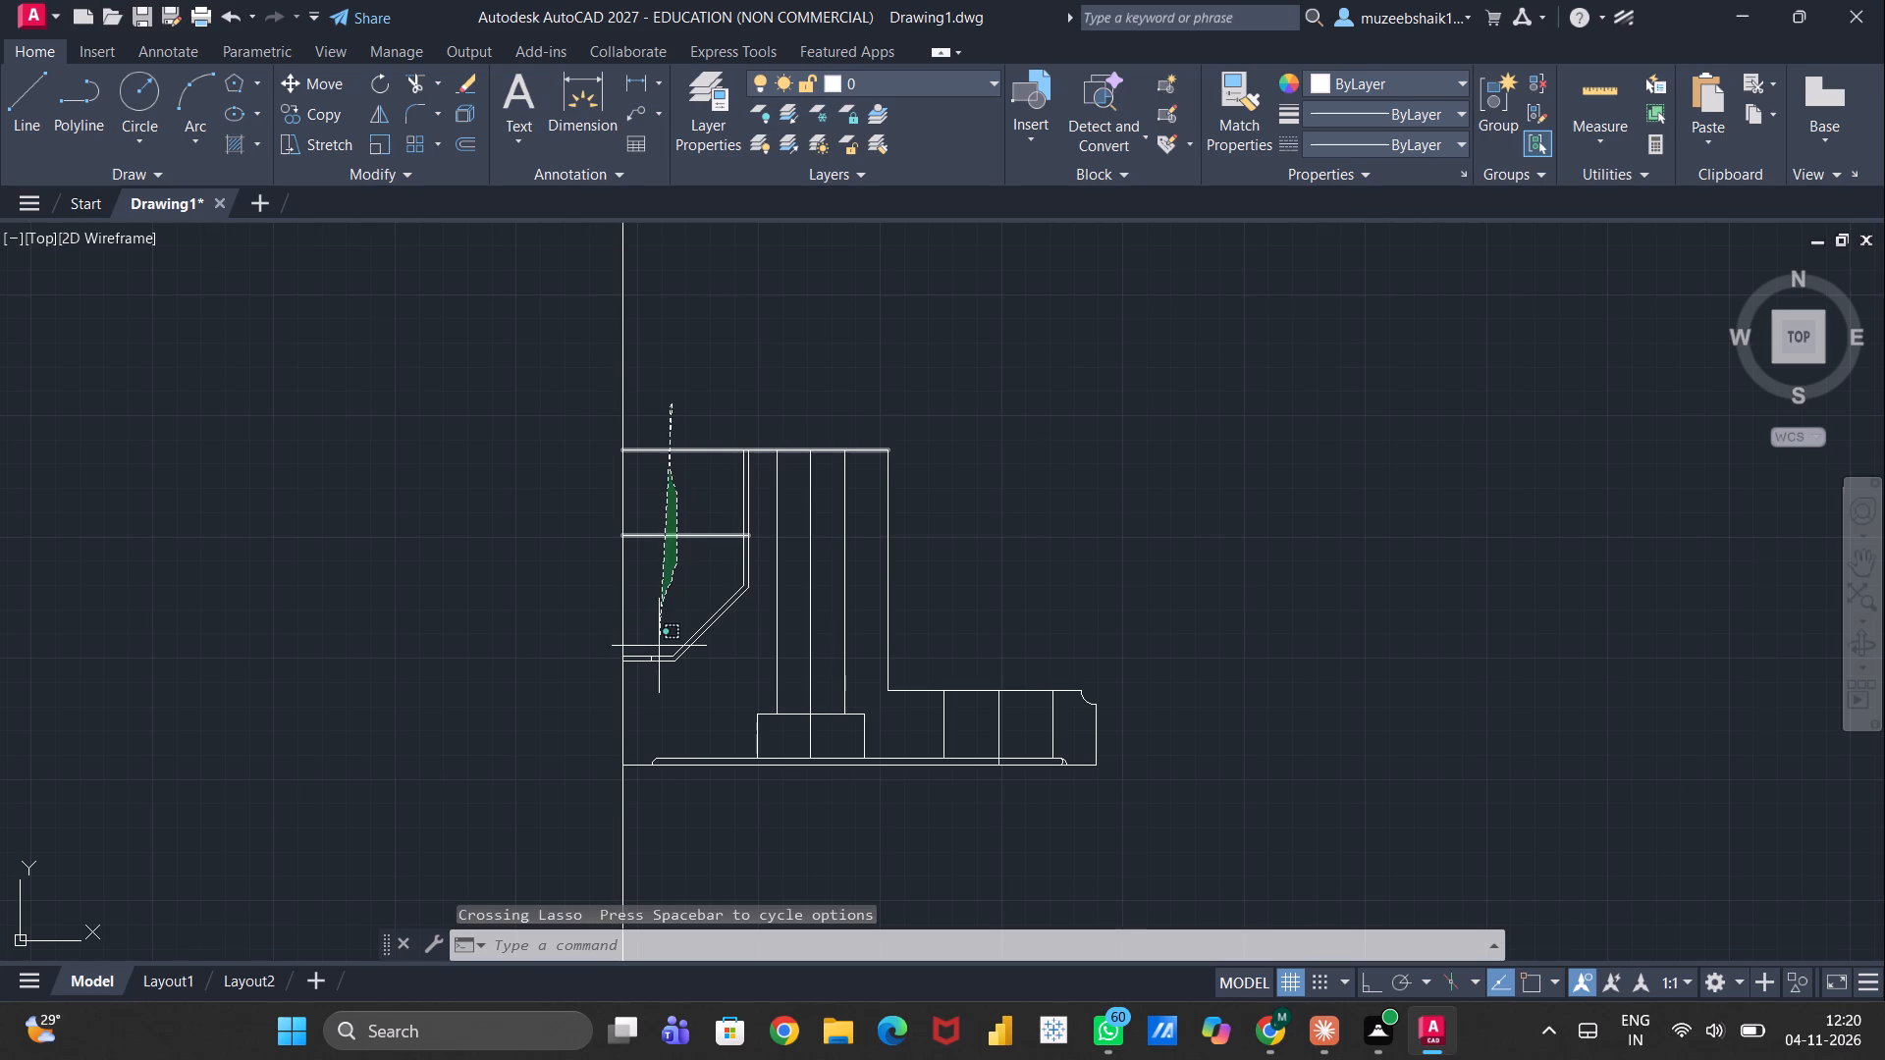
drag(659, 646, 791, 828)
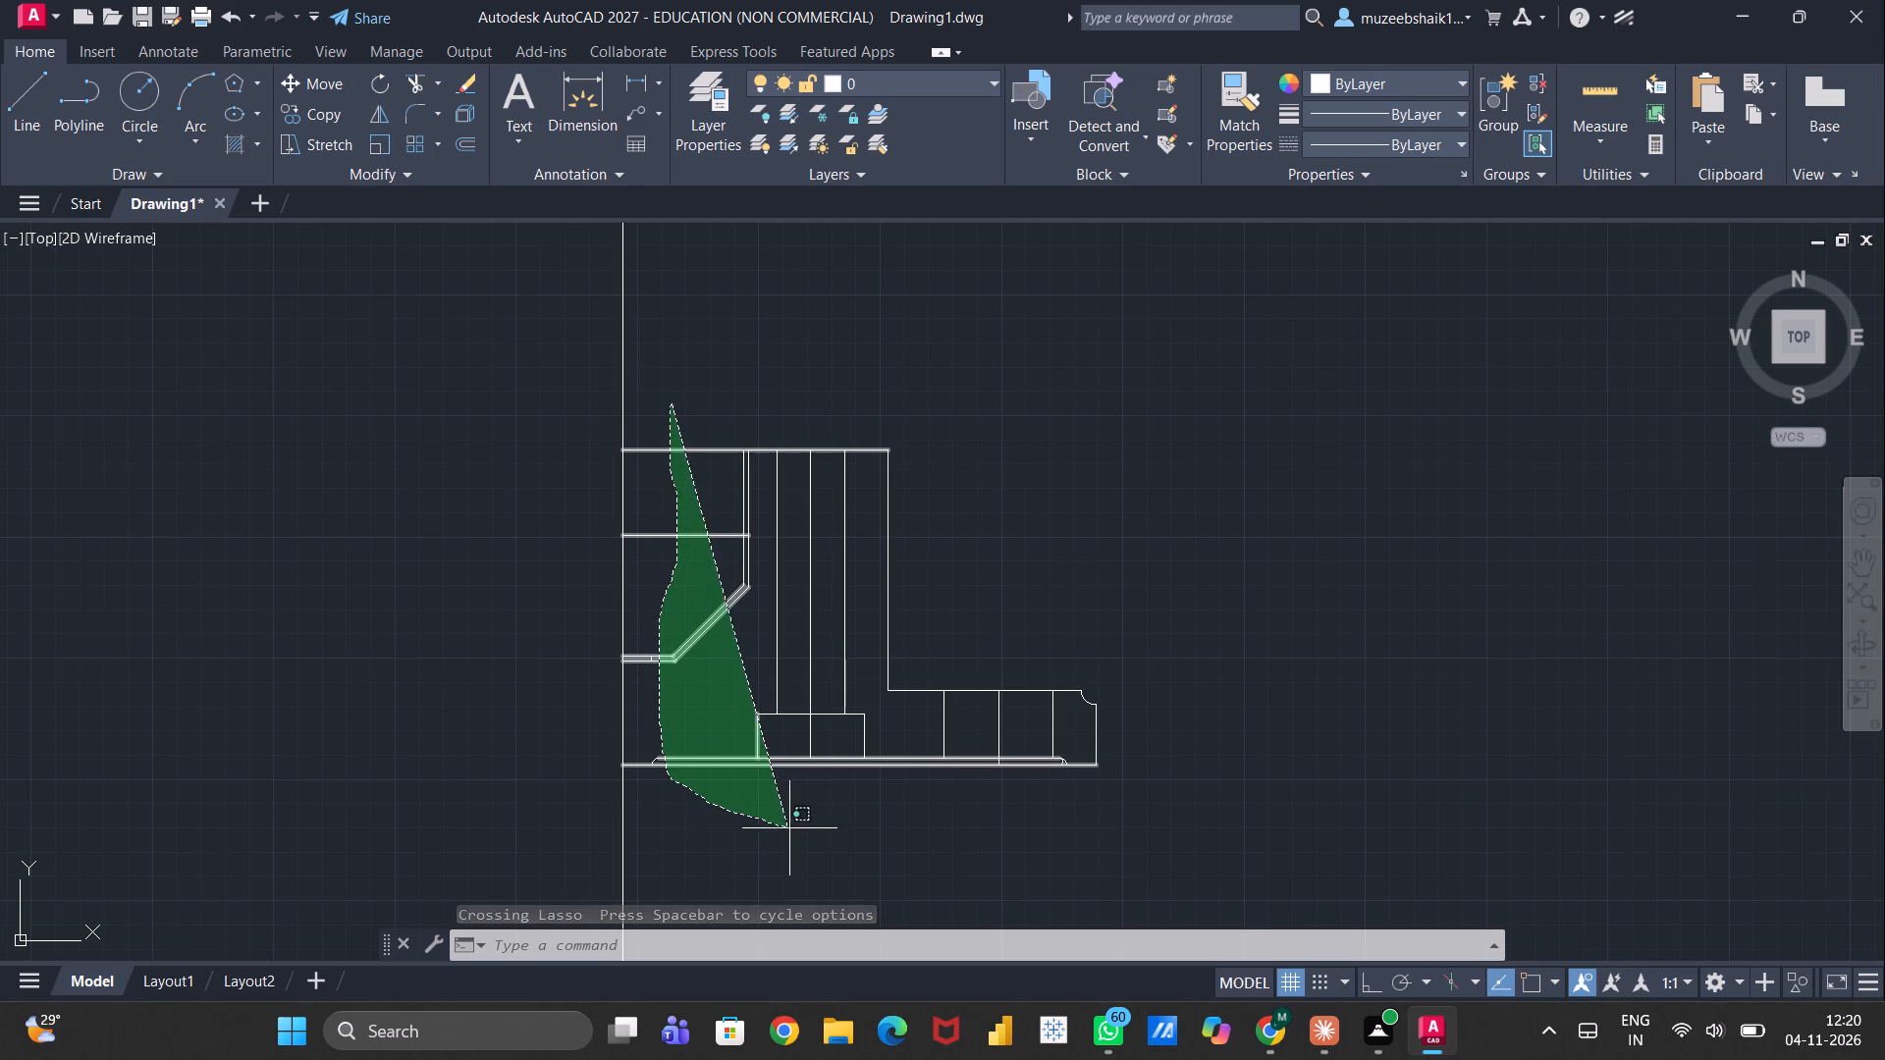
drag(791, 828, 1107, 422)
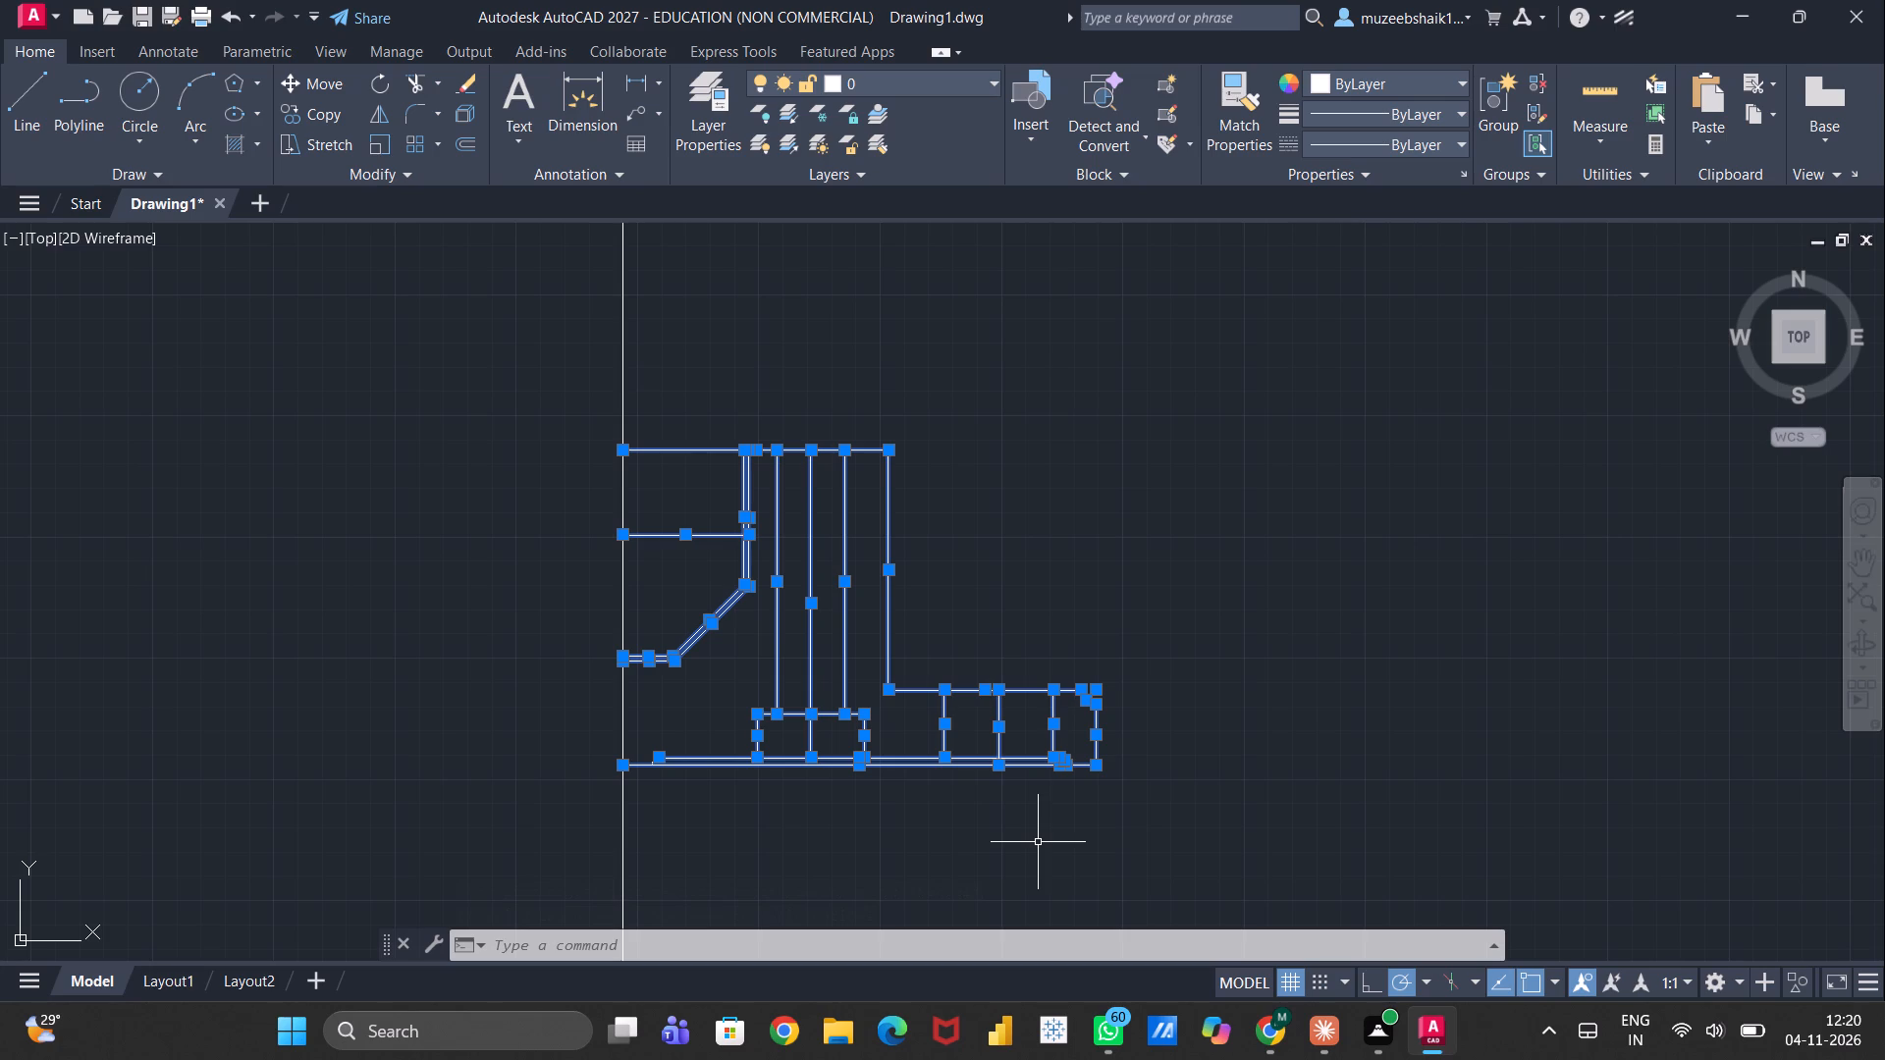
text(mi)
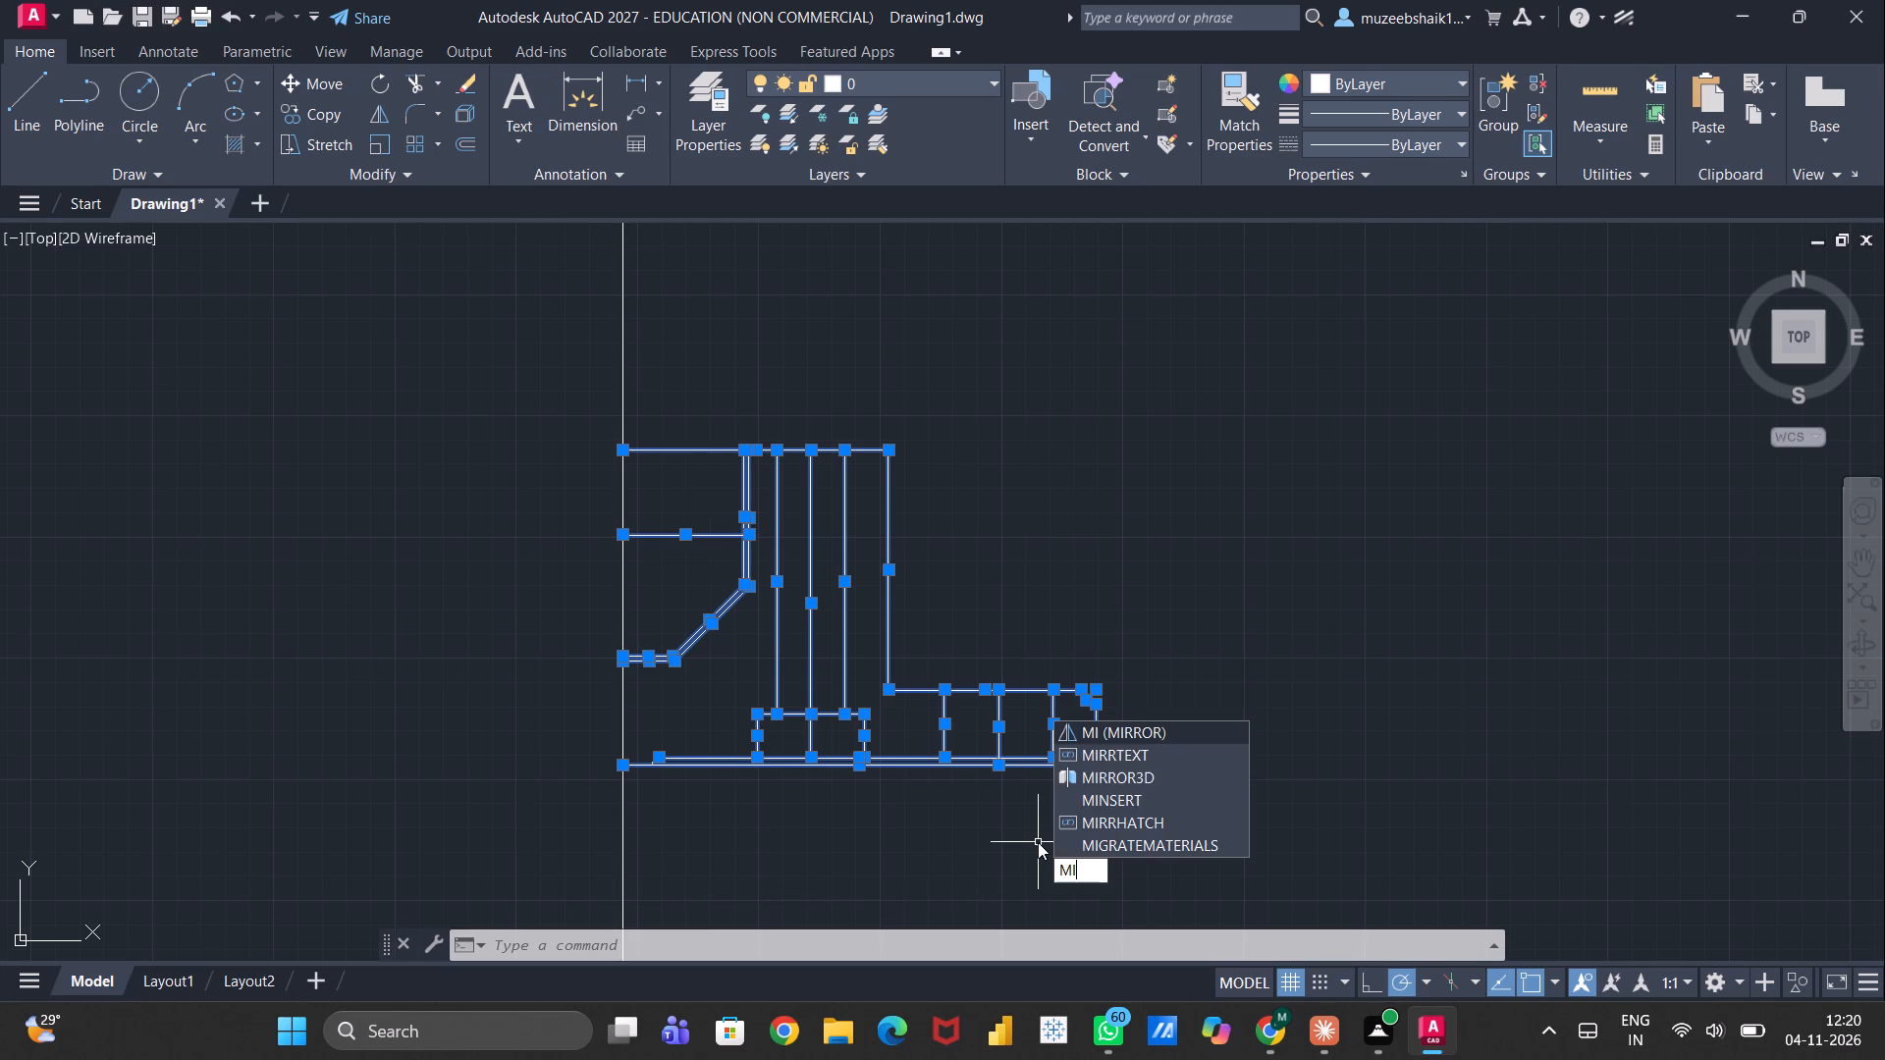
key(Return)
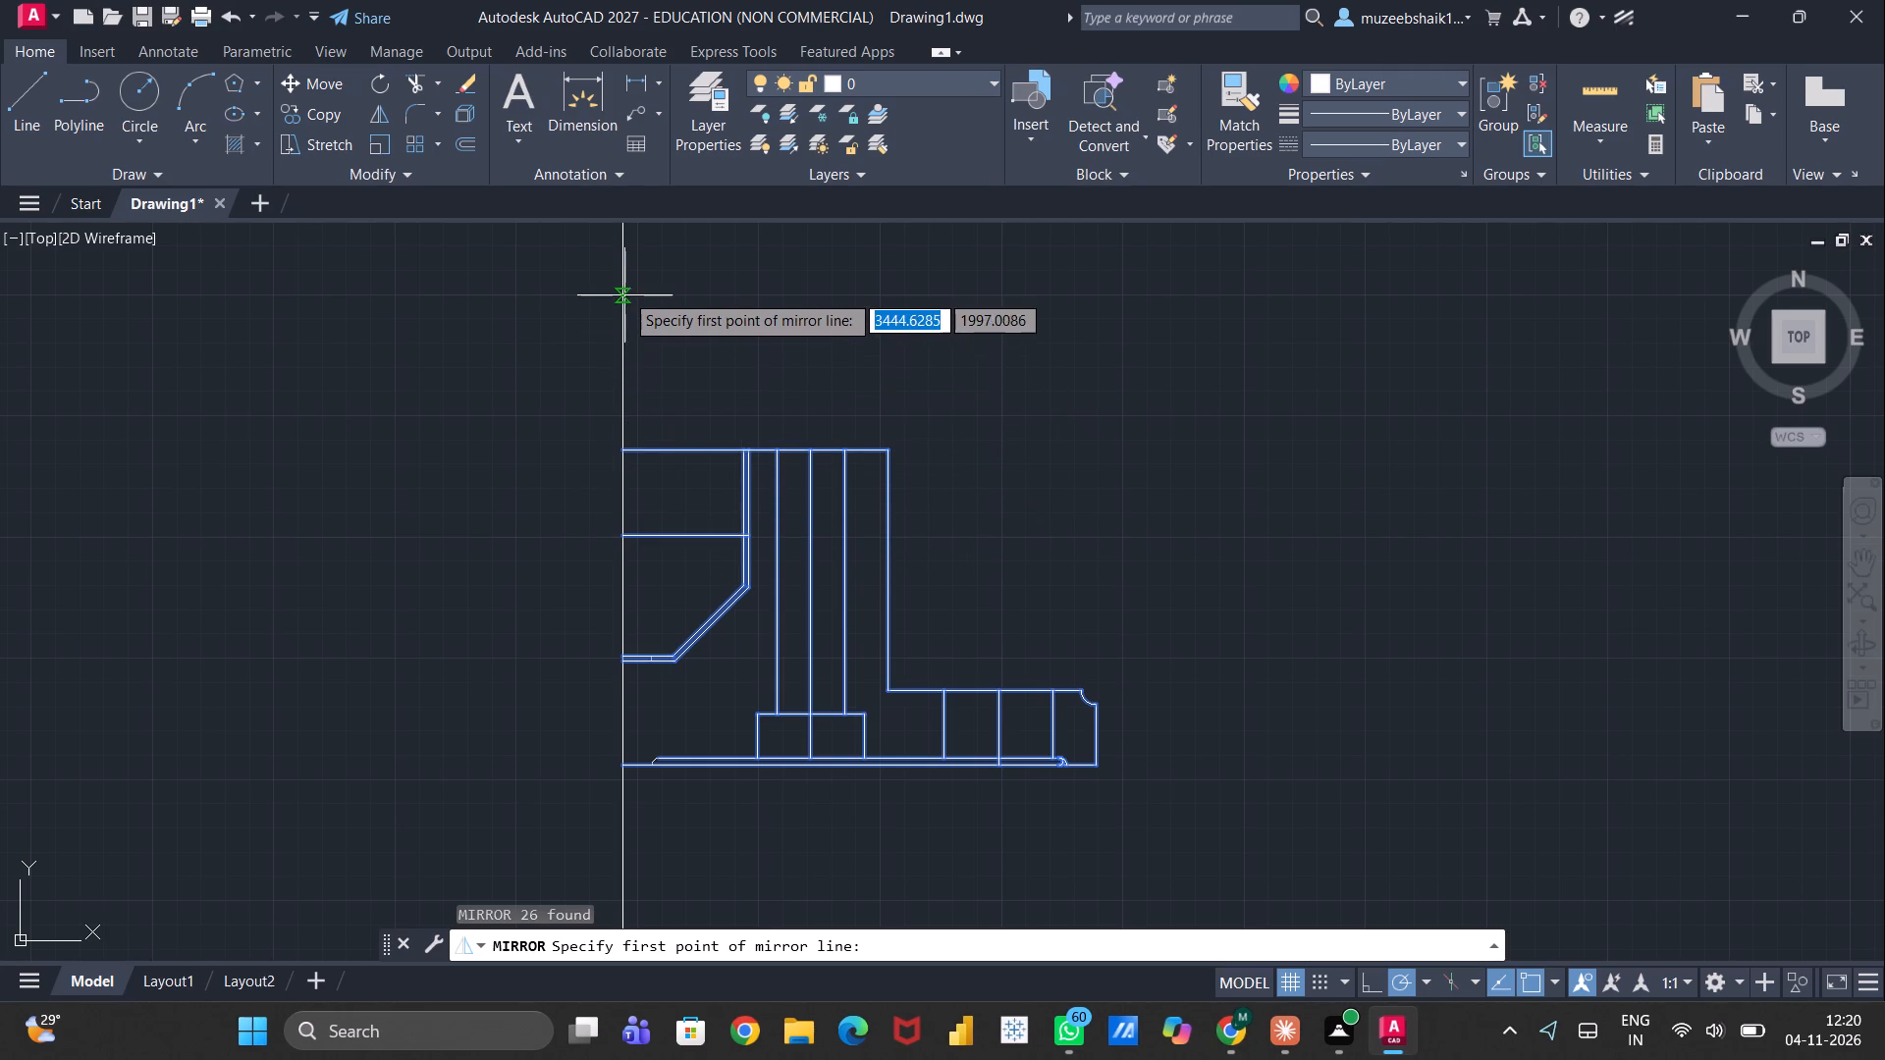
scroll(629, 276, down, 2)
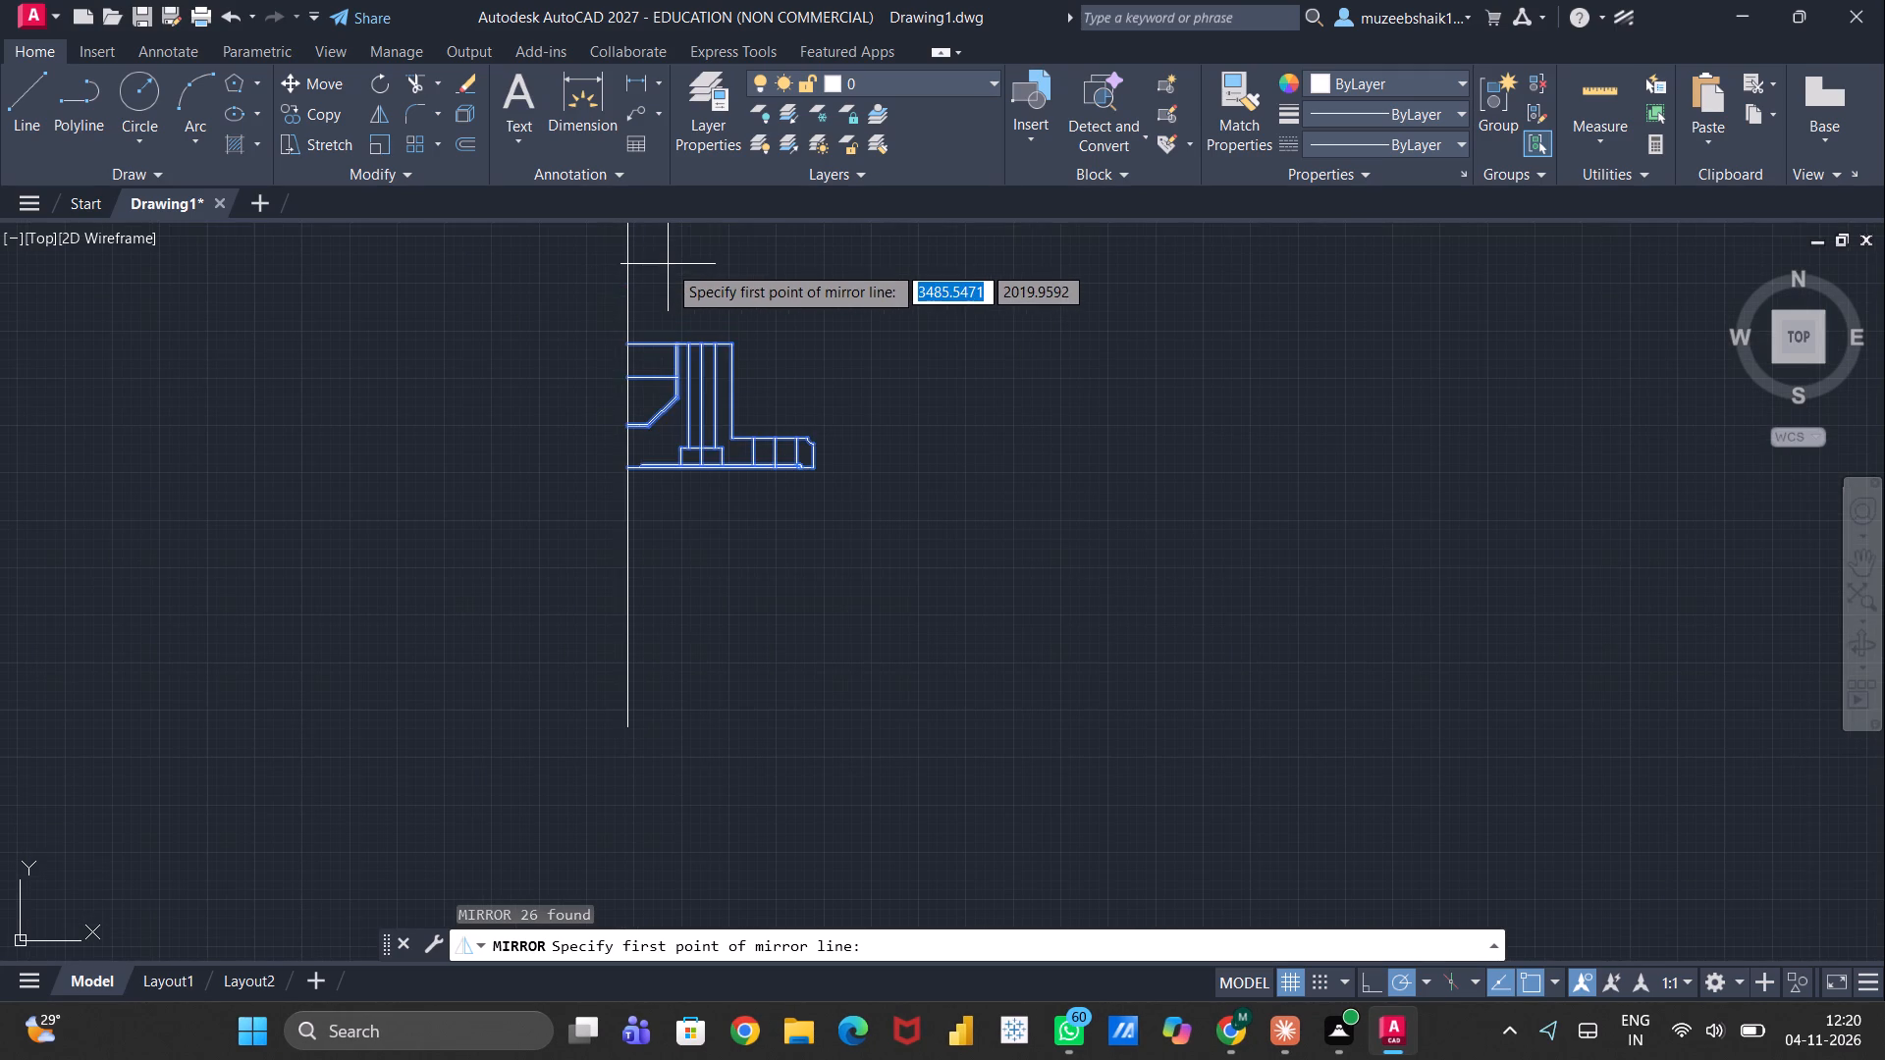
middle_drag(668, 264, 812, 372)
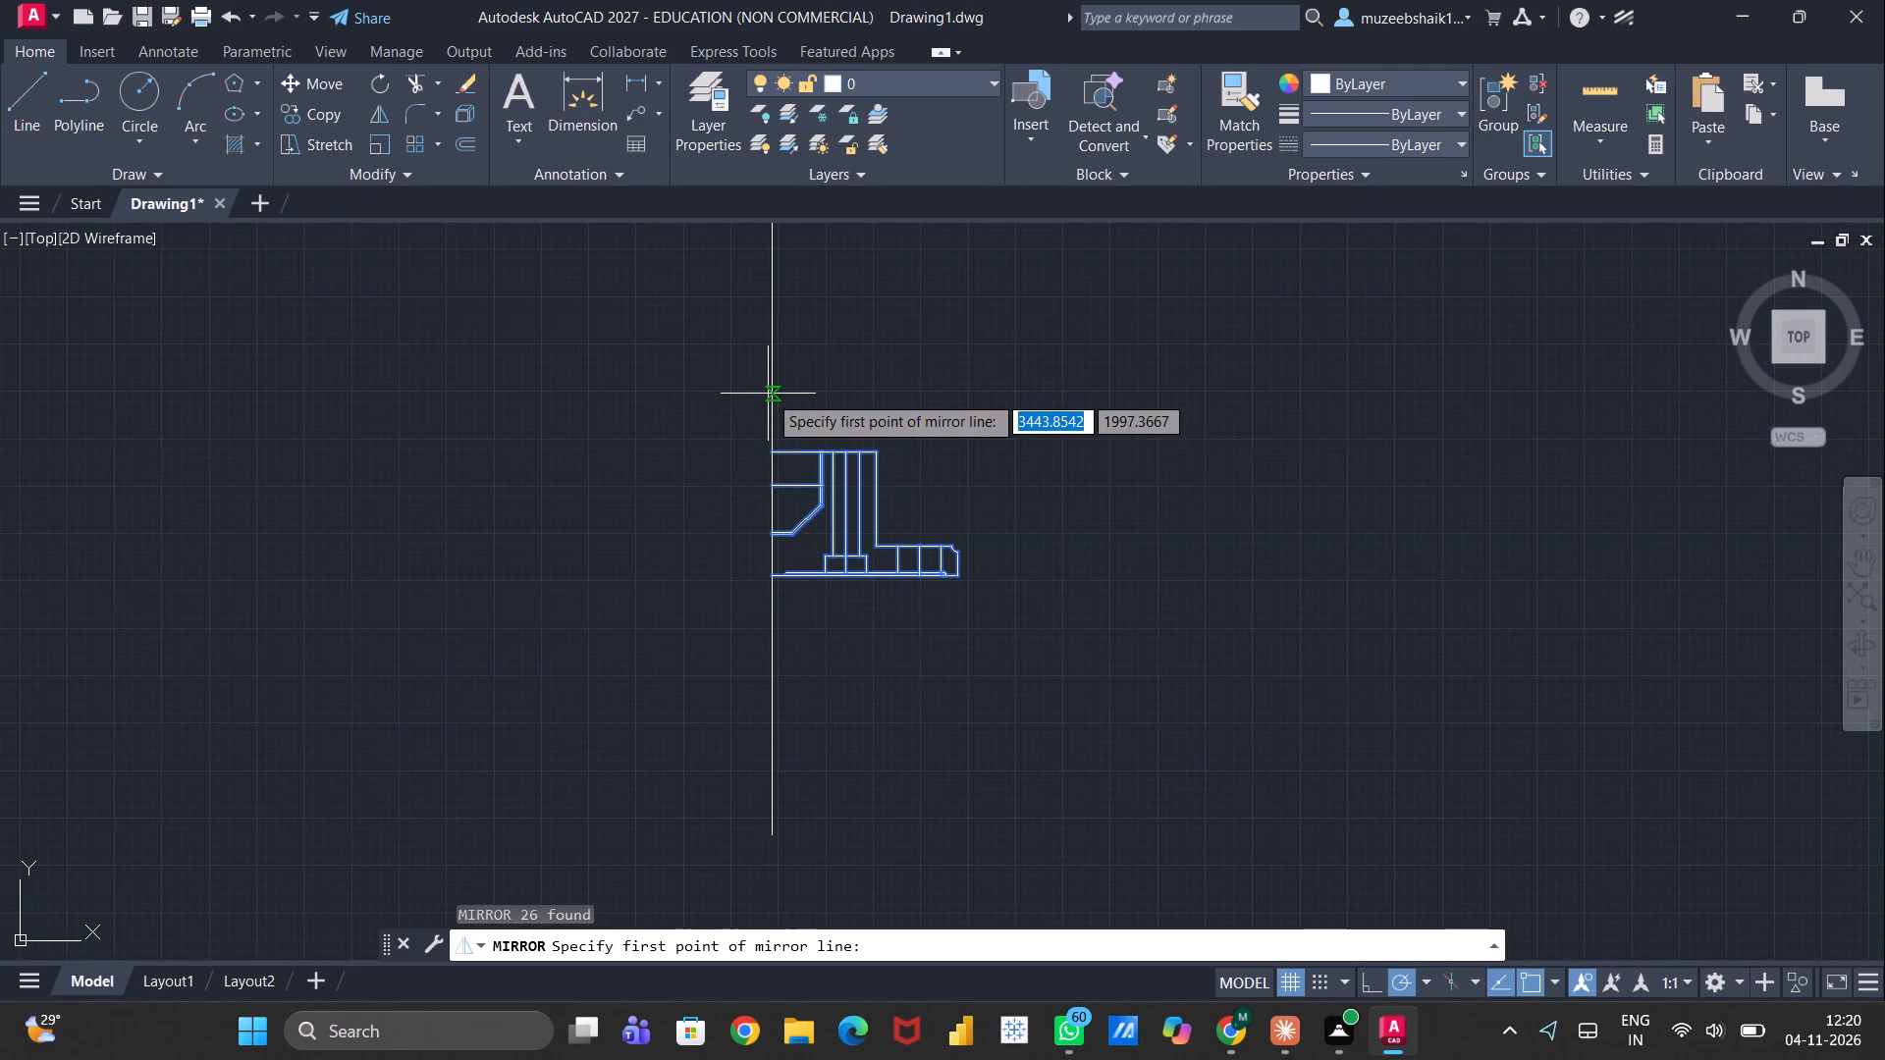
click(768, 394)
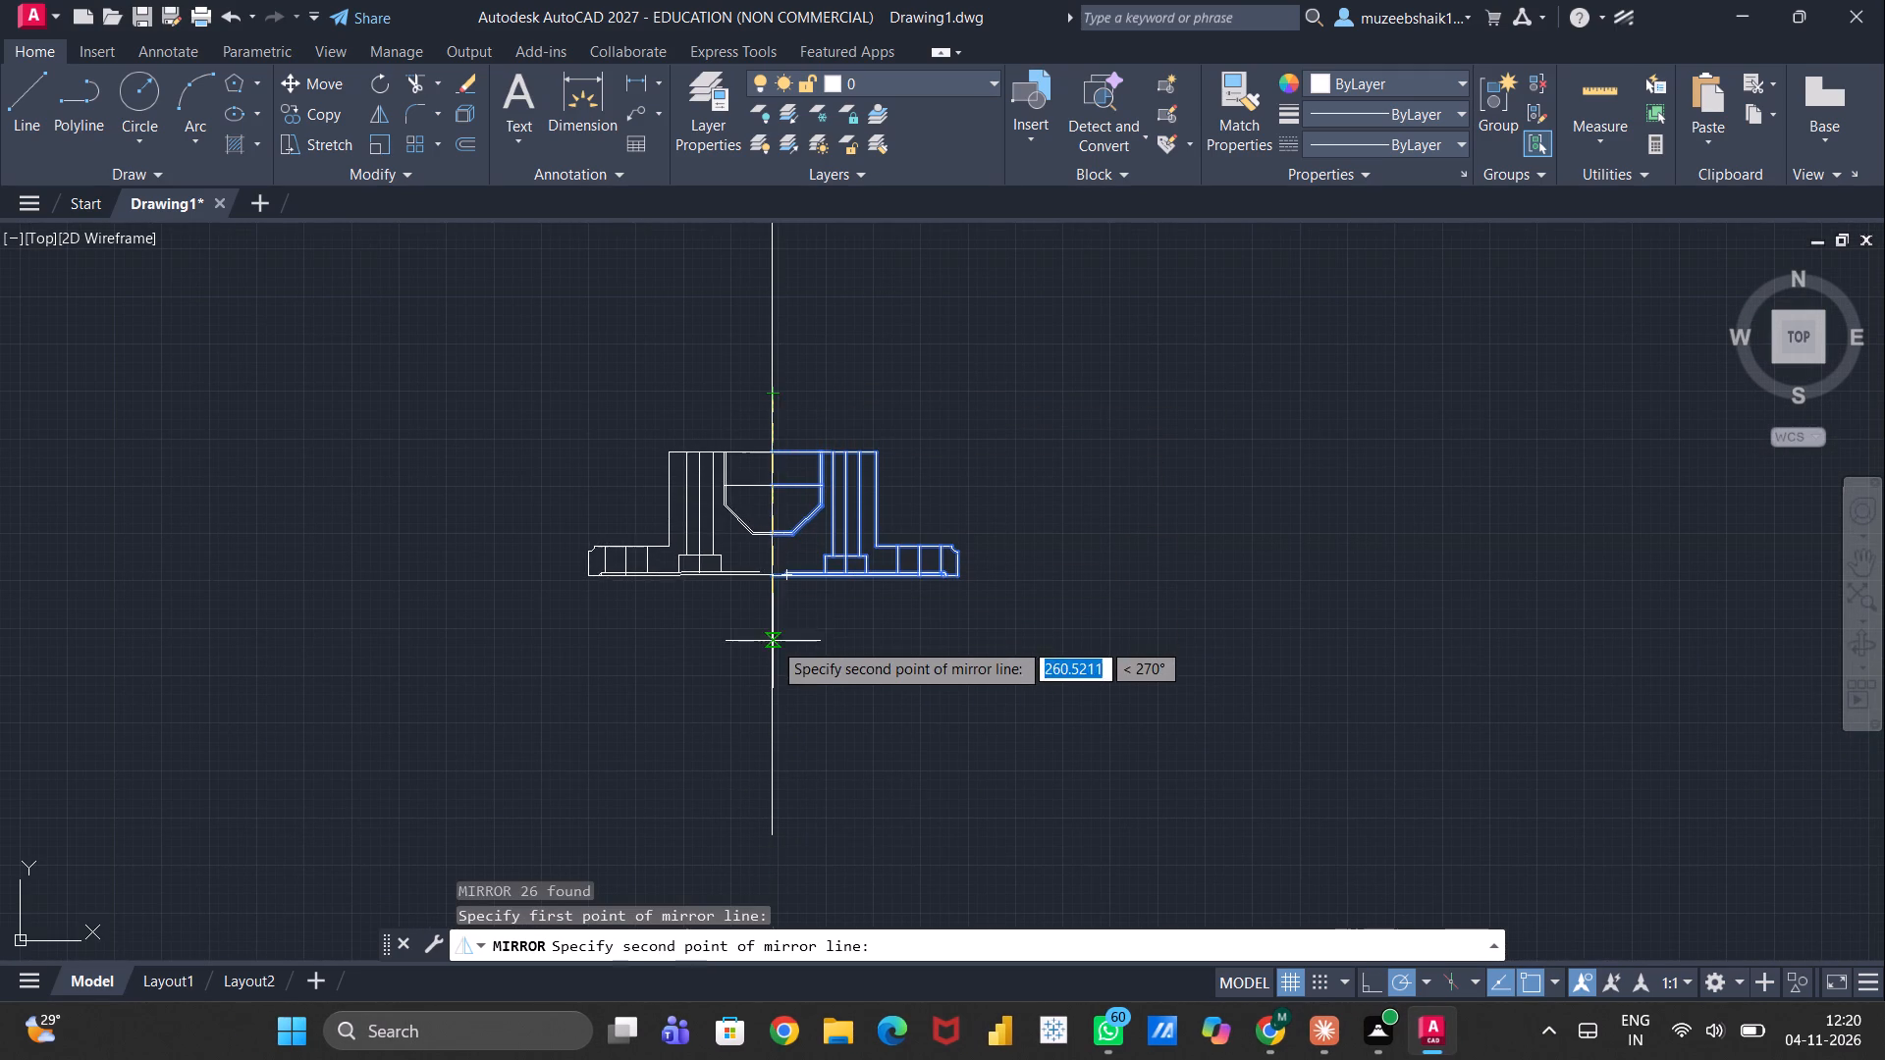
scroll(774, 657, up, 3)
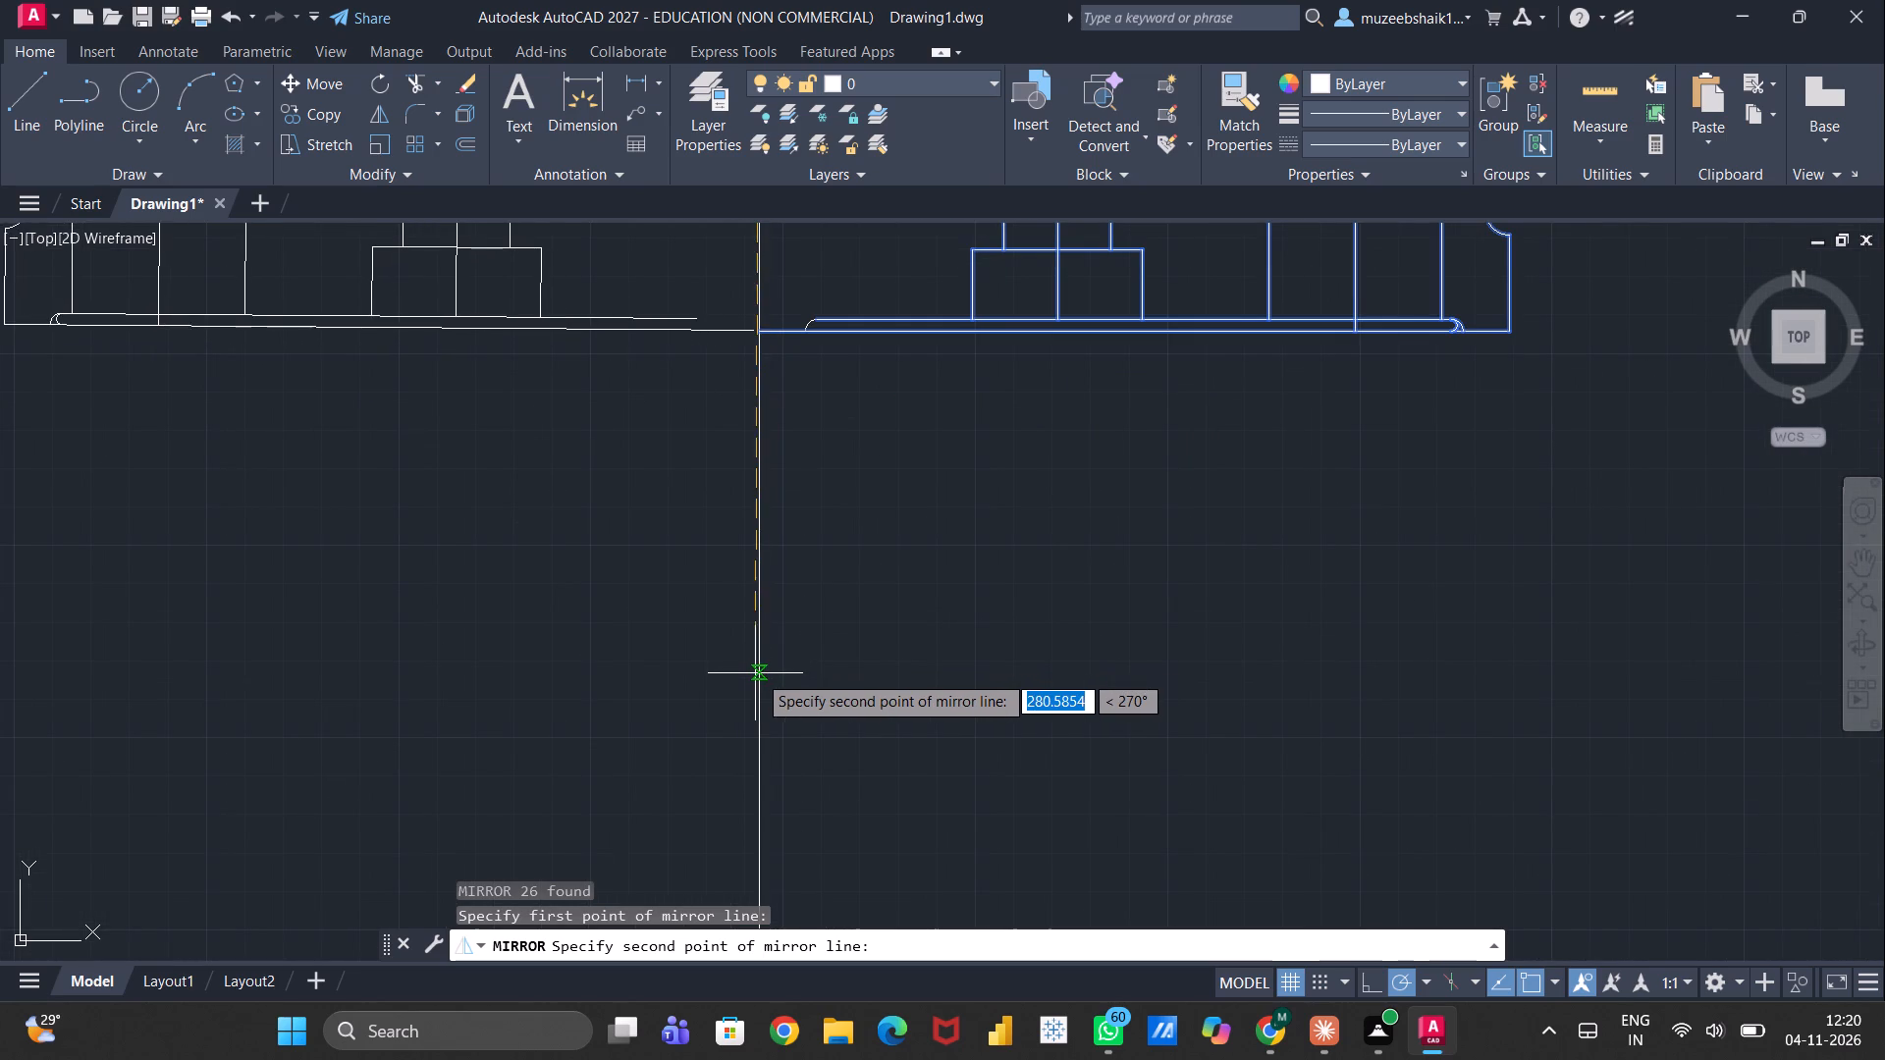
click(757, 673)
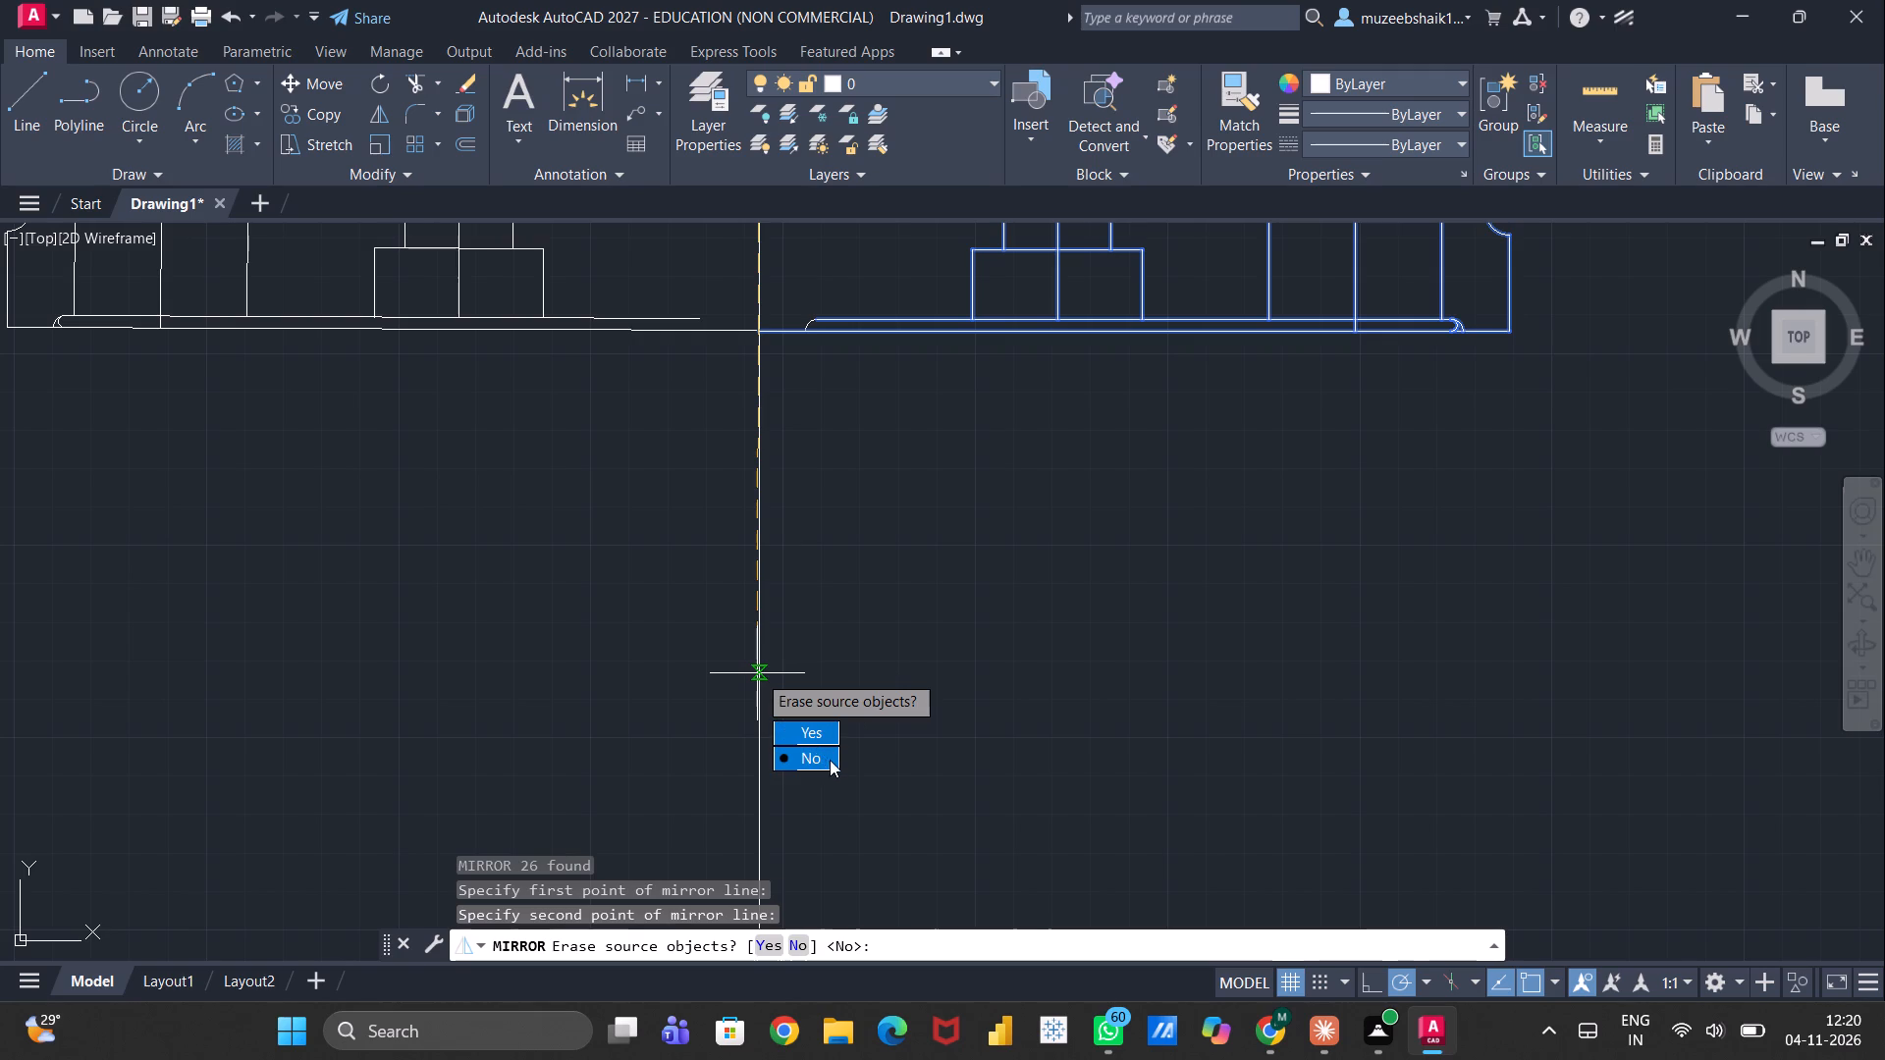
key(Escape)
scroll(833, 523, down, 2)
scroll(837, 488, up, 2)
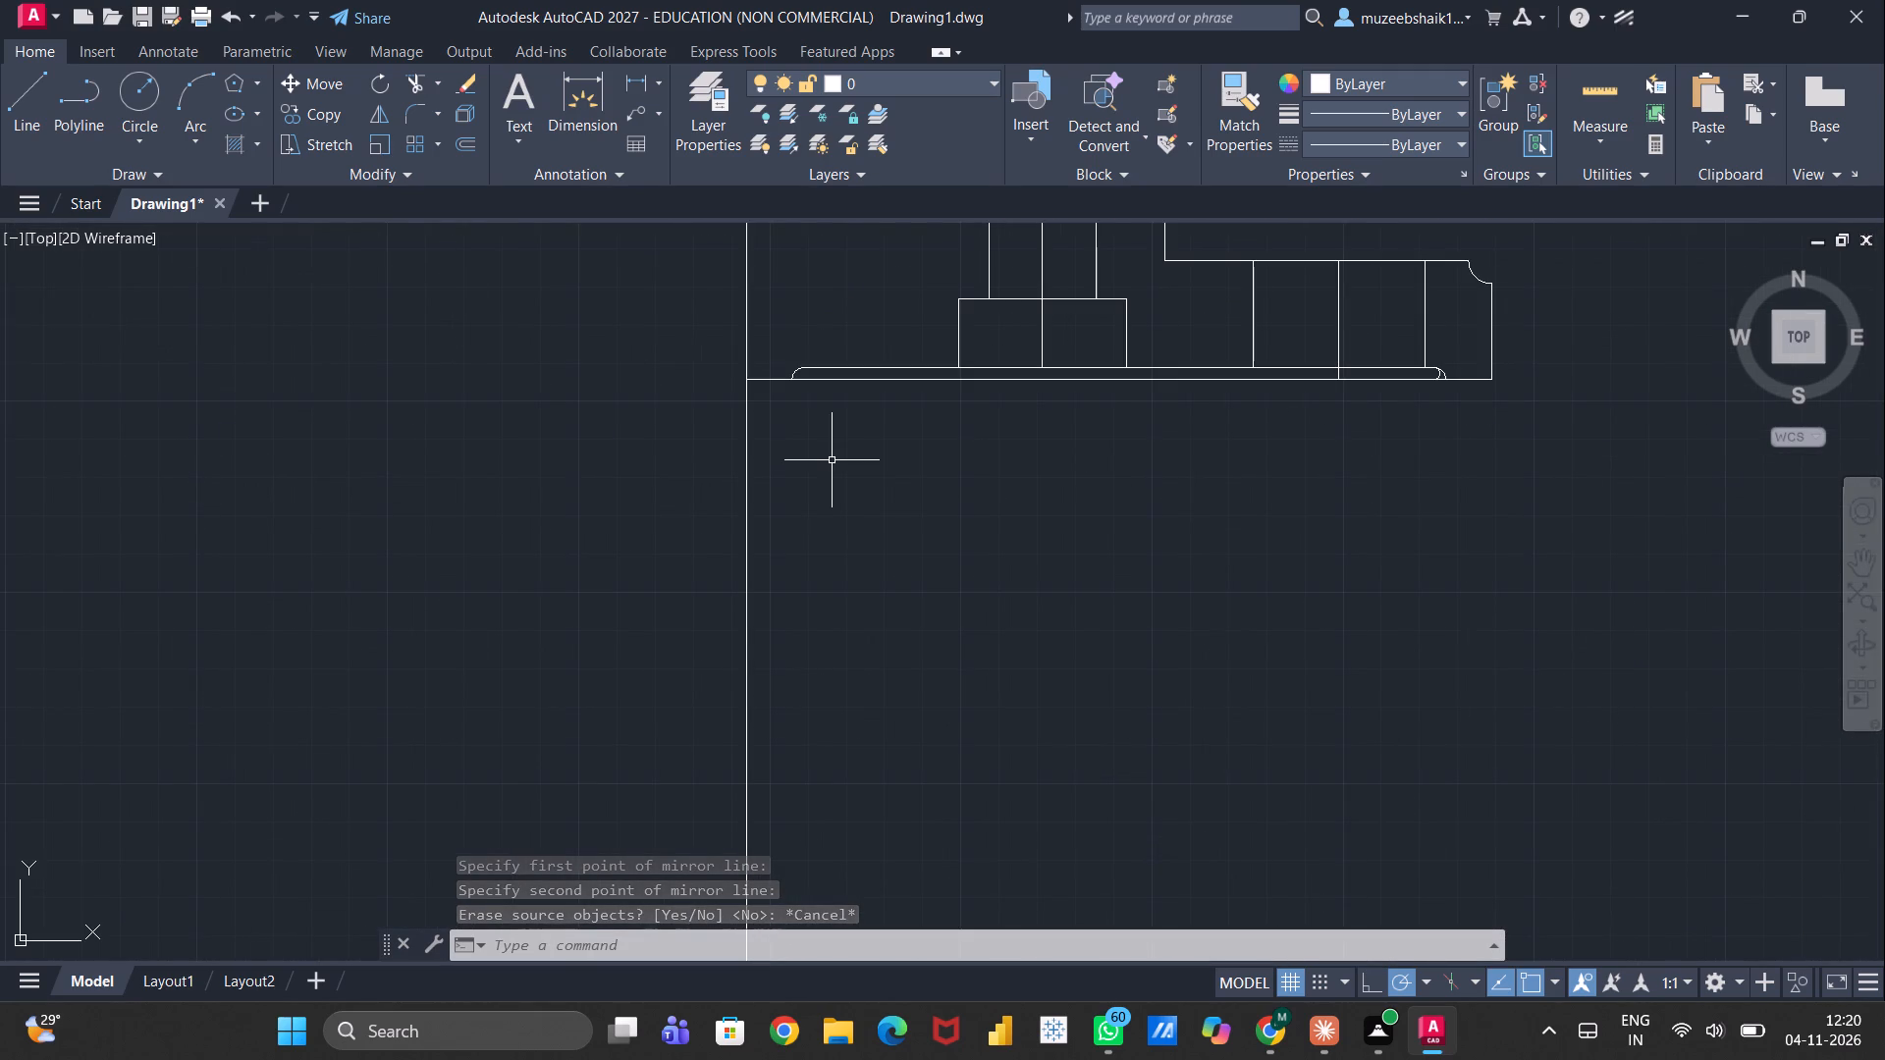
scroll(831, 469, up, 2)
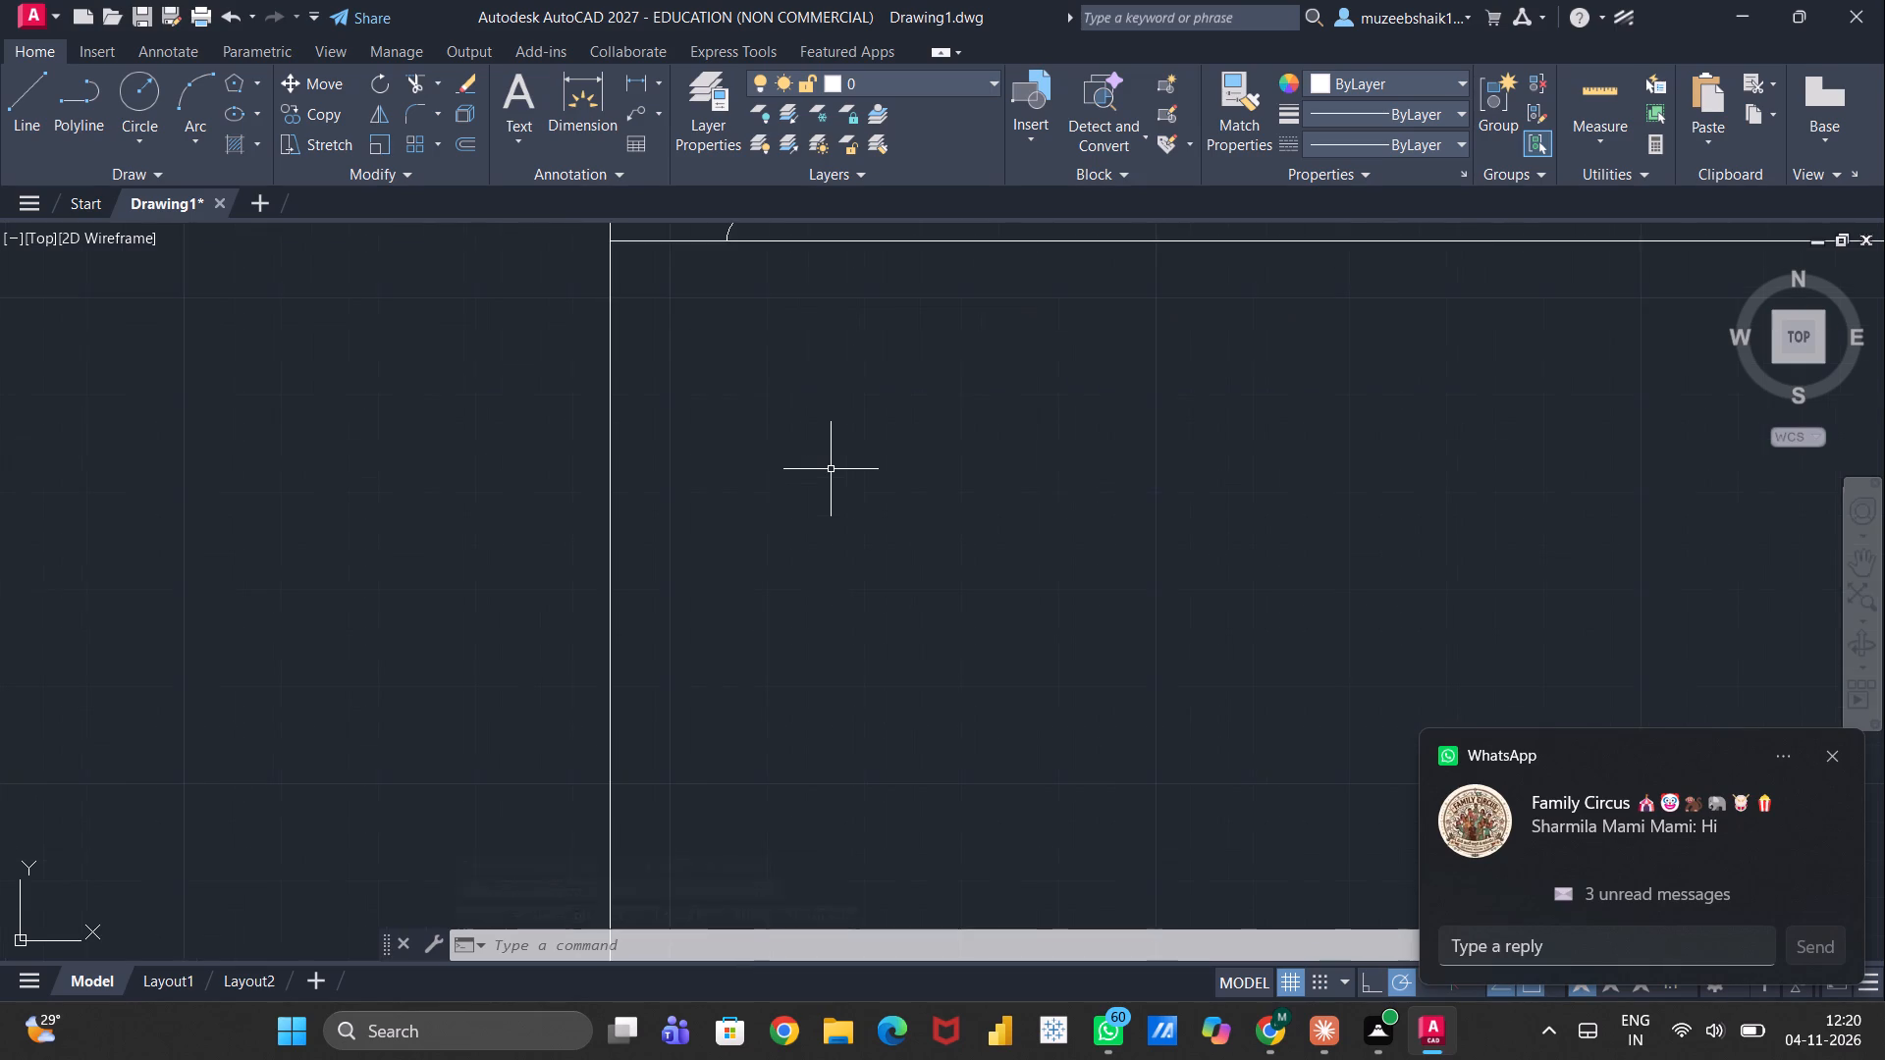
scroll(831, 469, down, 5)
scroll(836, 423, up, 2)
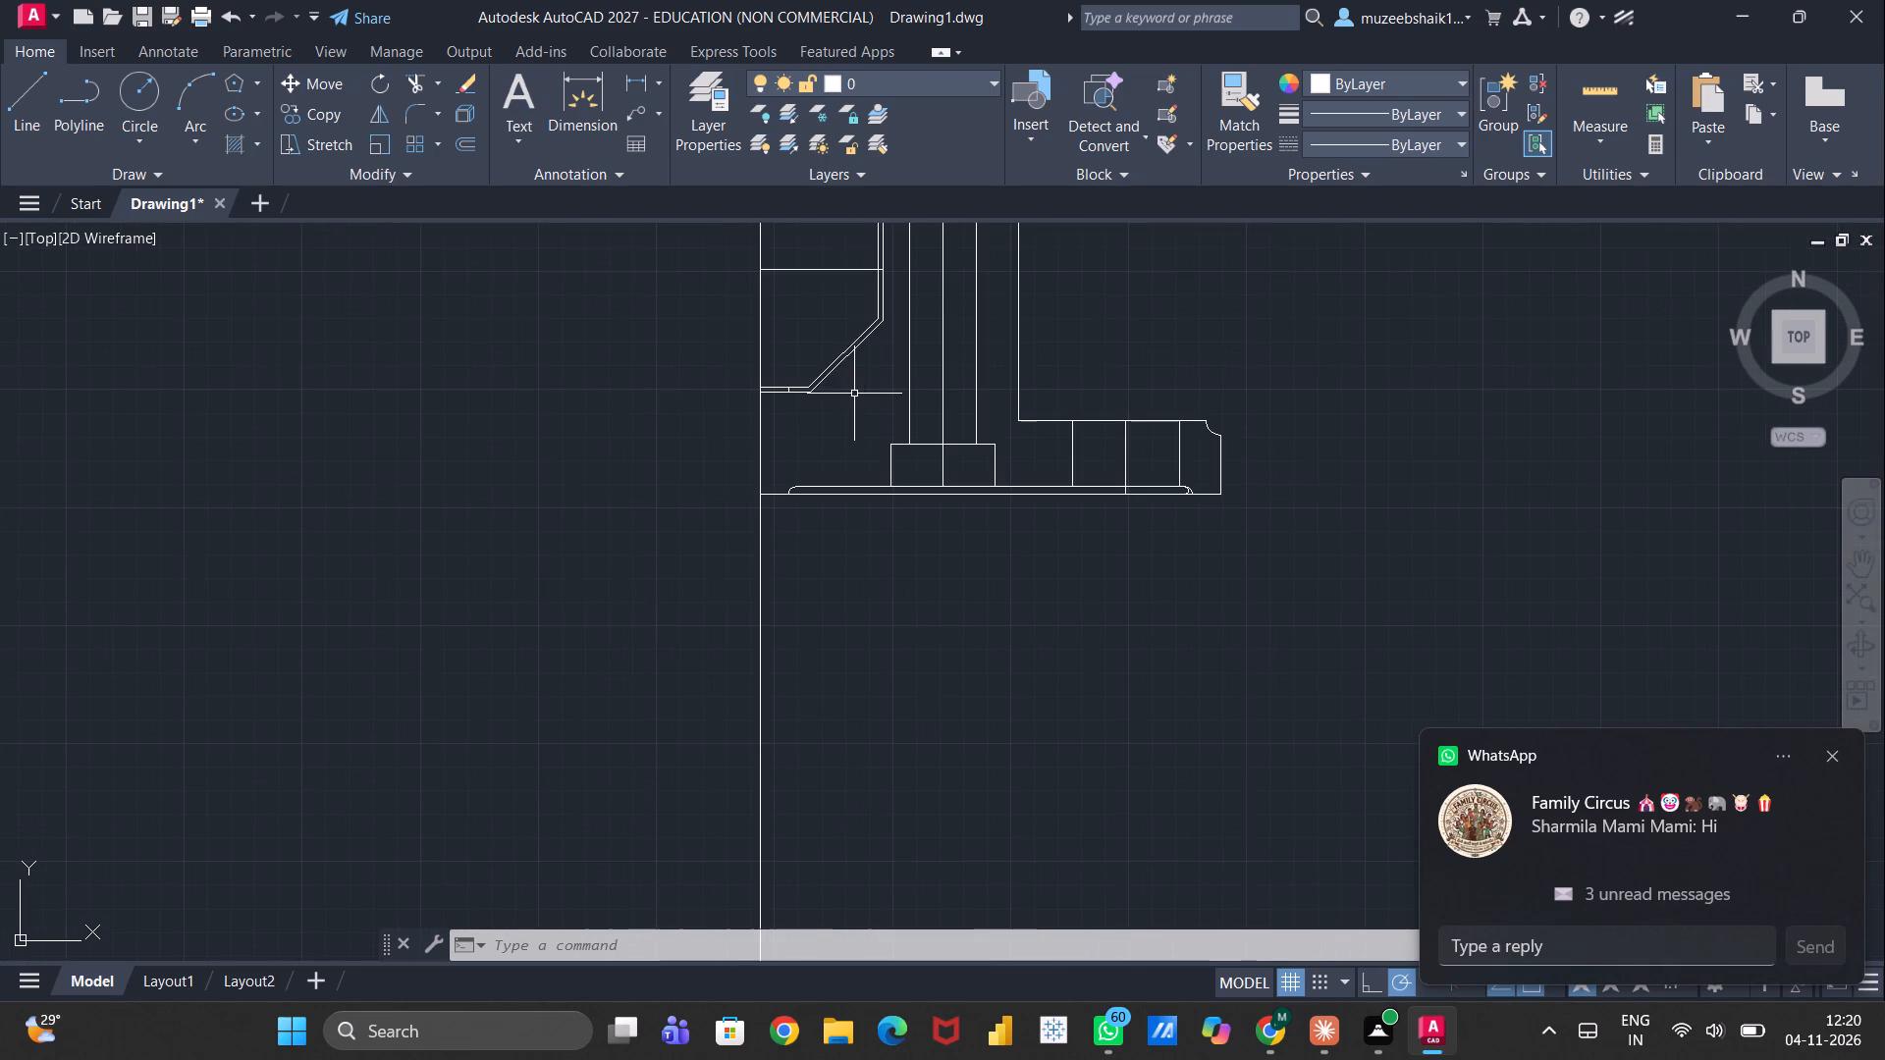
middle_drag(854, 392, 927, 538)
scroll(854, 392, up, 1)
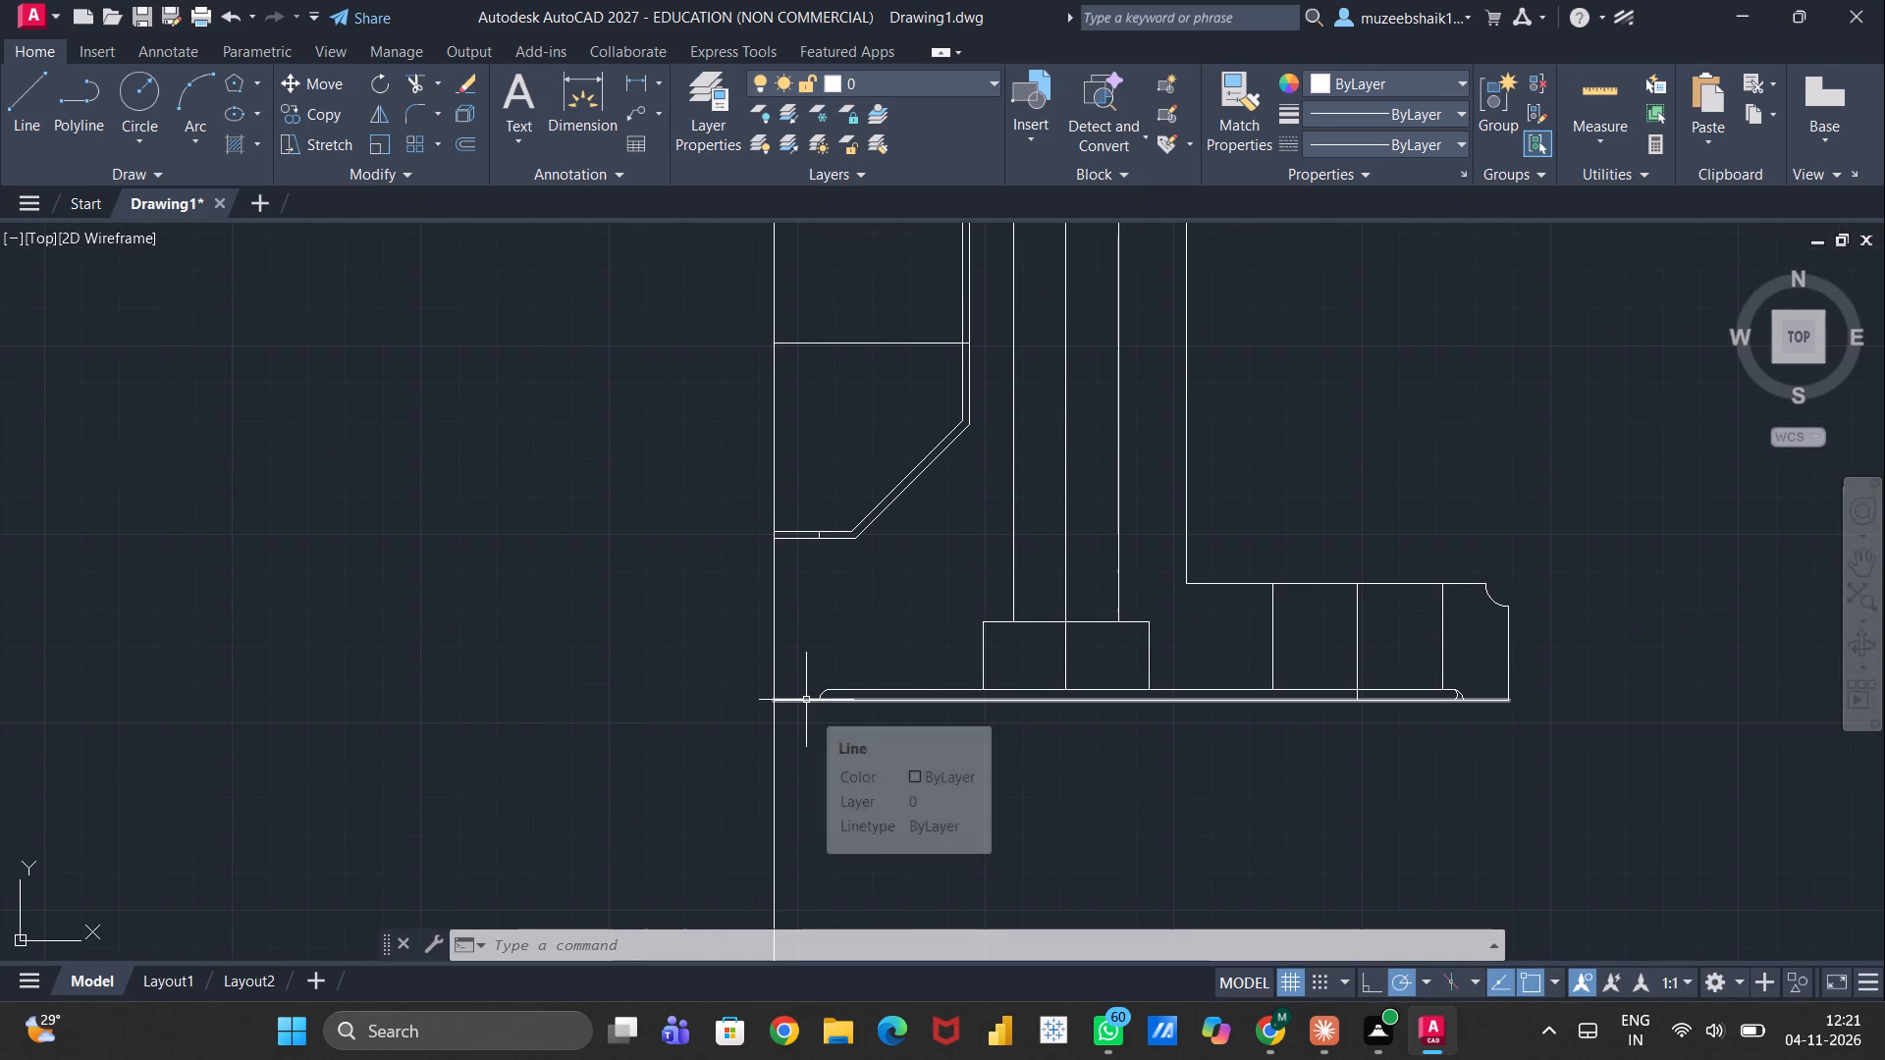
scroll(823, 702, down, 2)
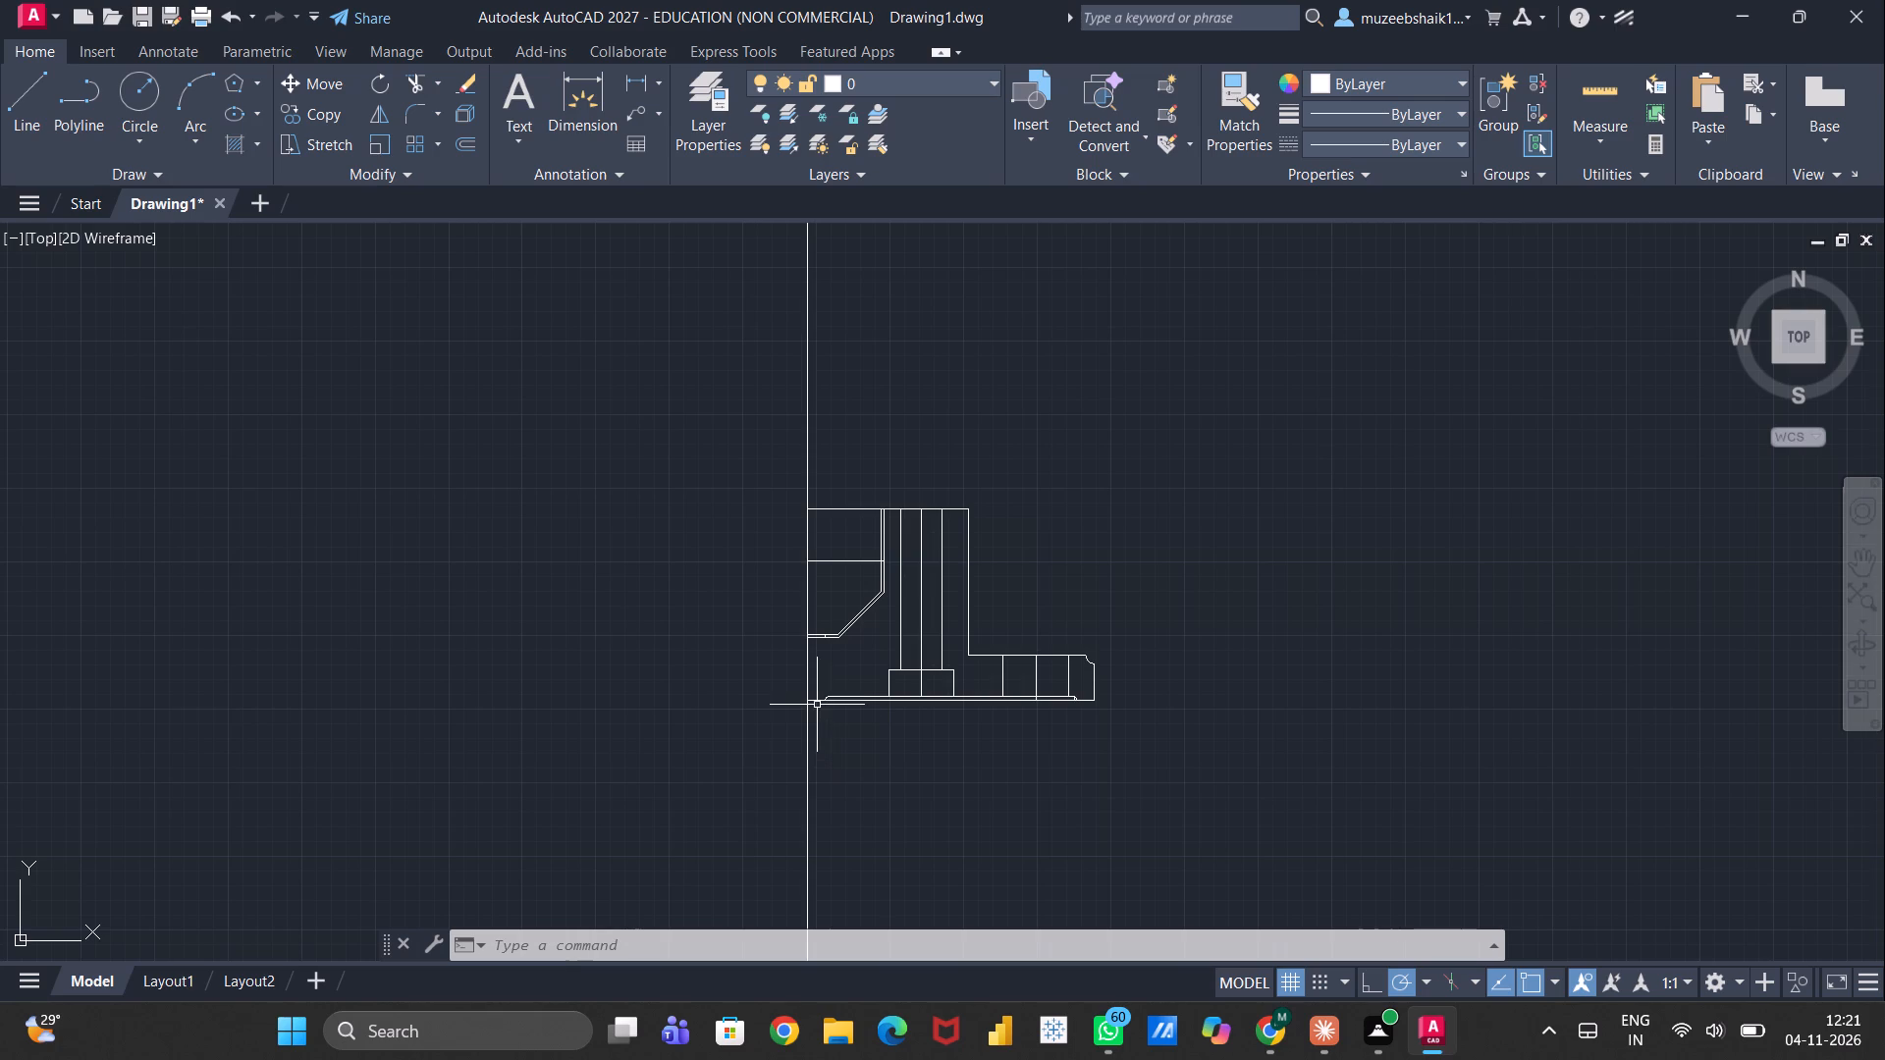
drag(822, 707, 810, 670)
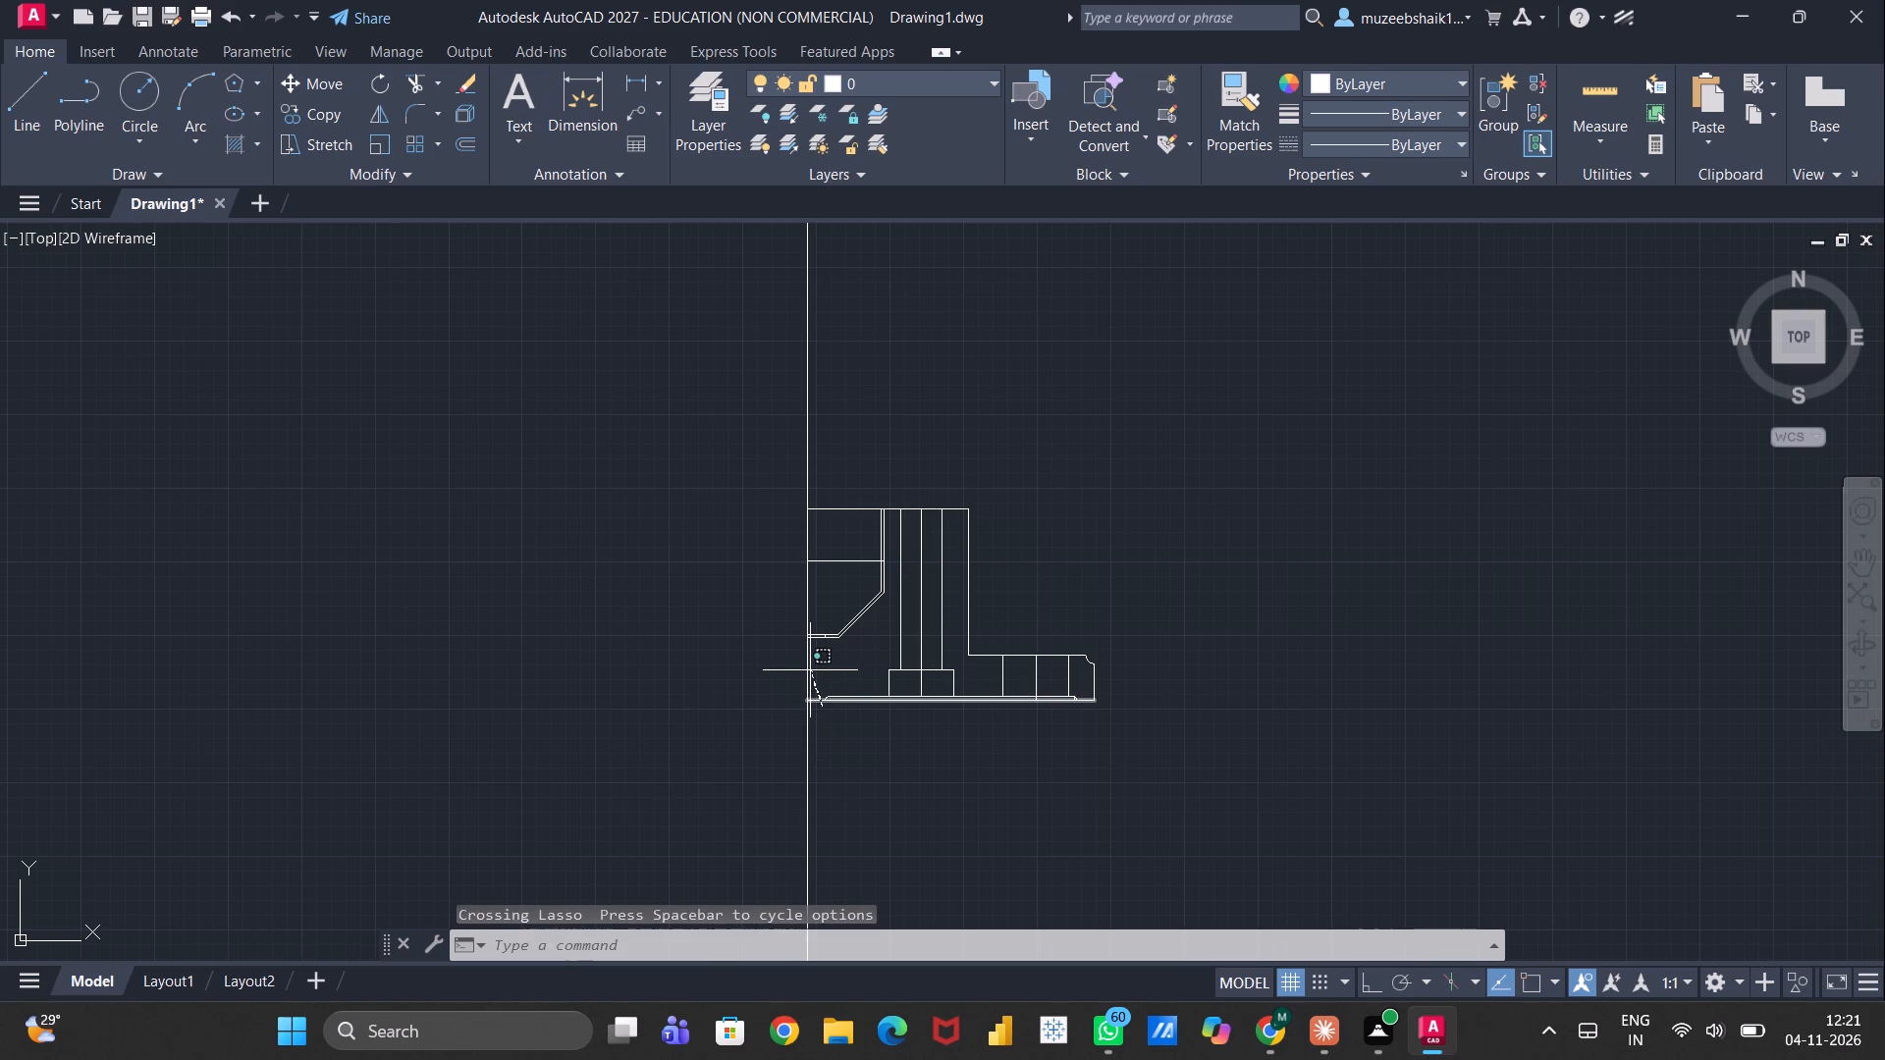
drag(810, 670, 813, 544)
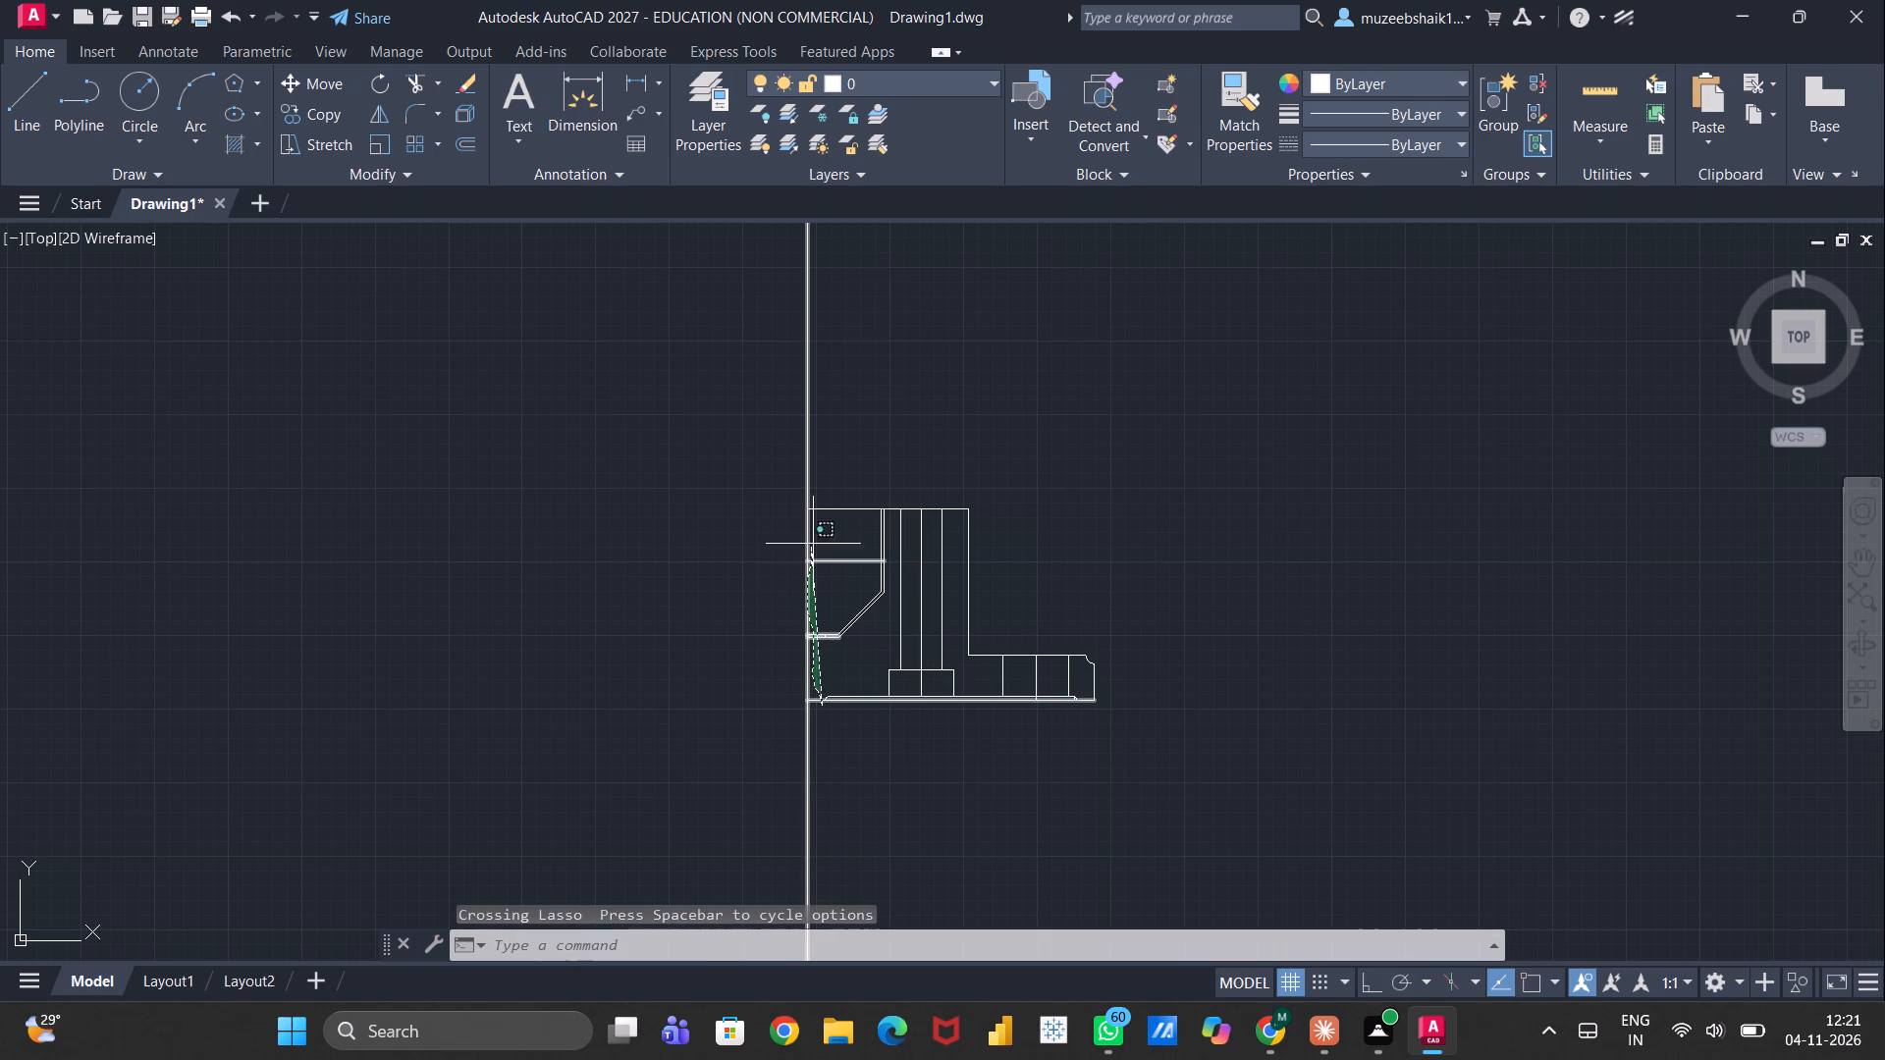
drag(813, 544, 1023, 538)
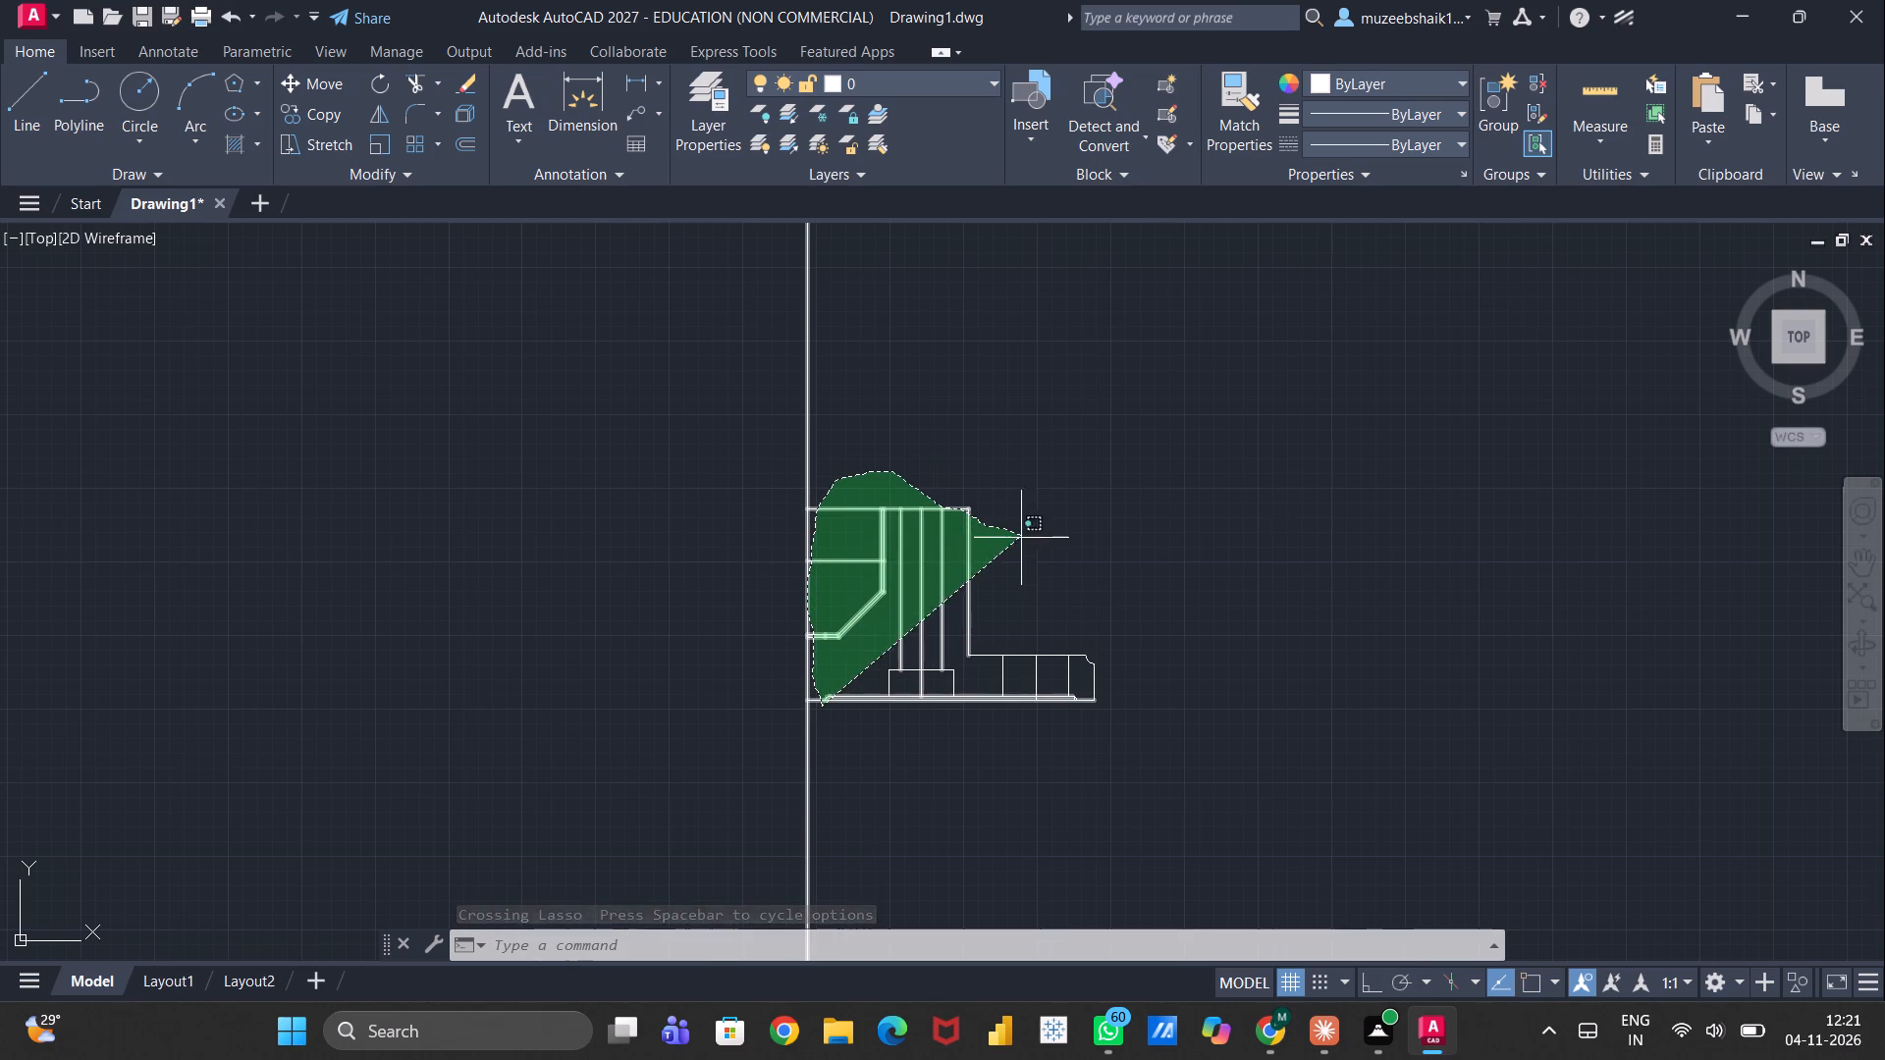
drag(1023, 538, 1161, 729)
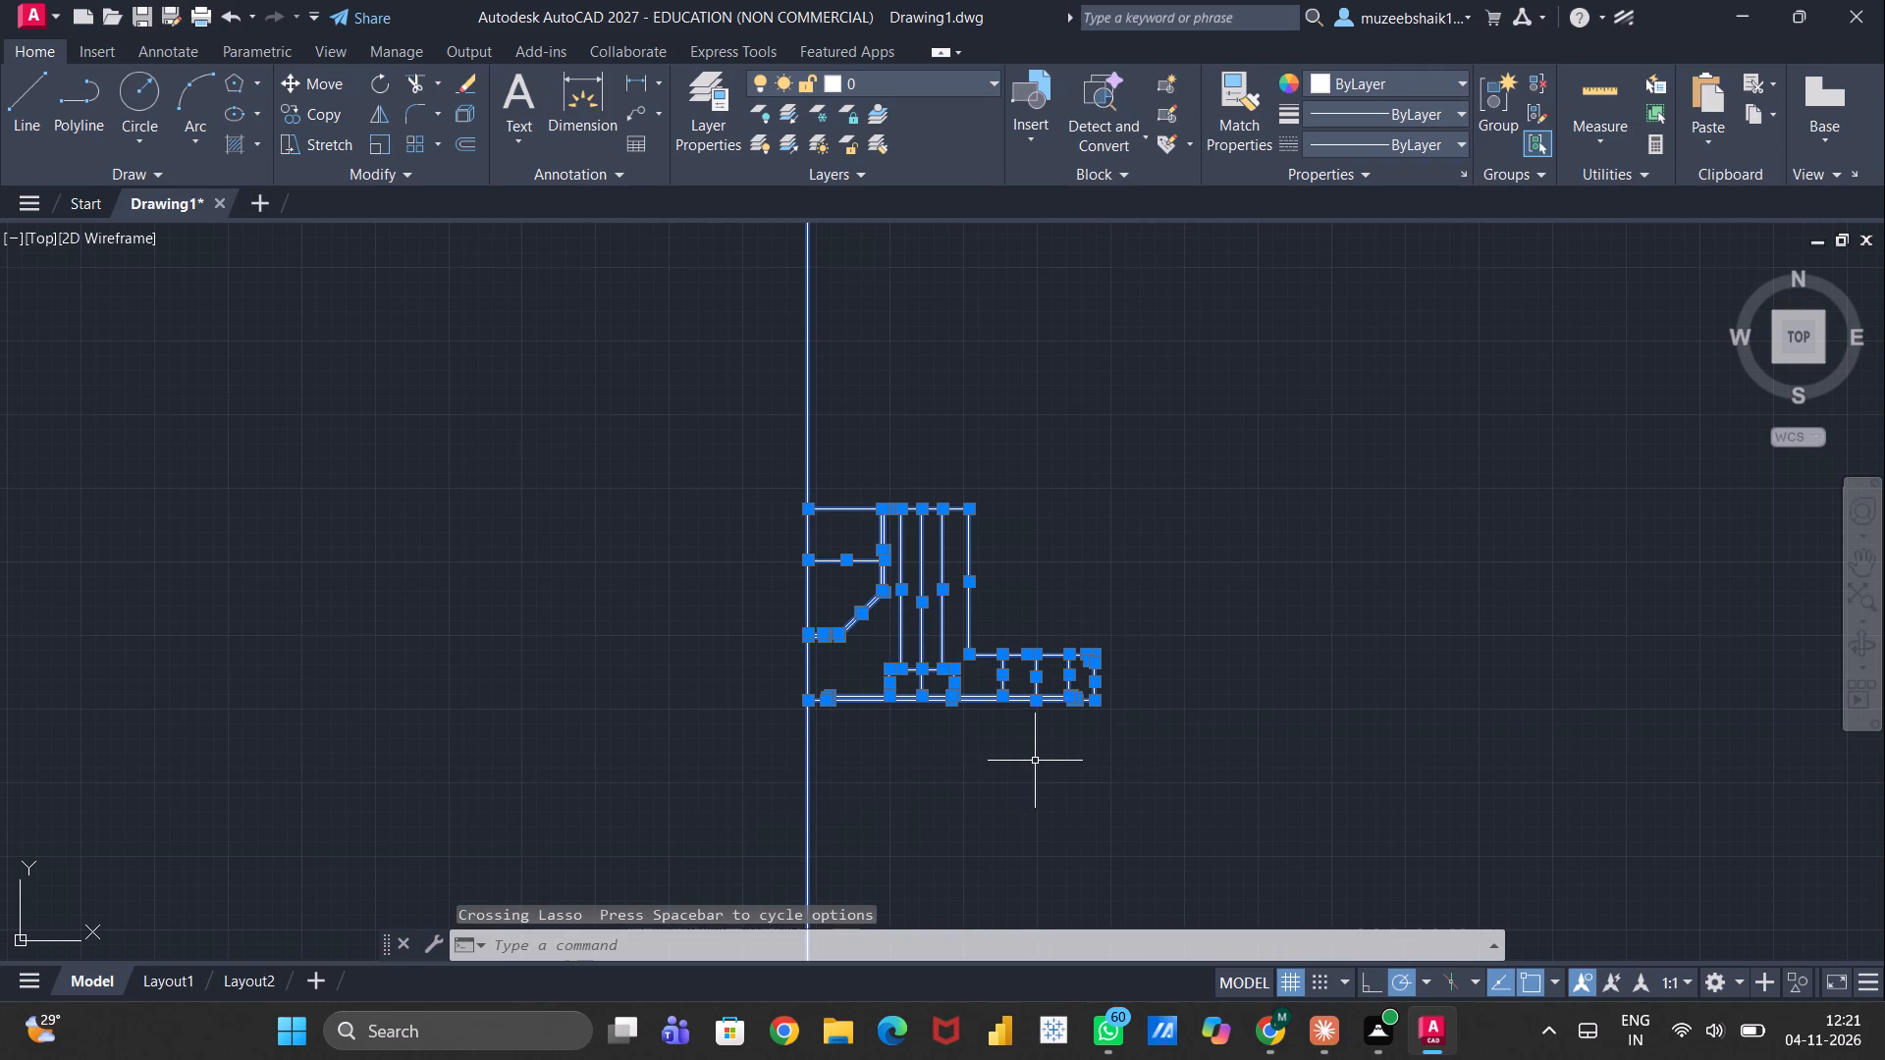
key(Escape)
Mirror the half-section profile, without the centreline itself, about the main vertical centreline and keep the source objects.
drag(833, 464, 852, 598)
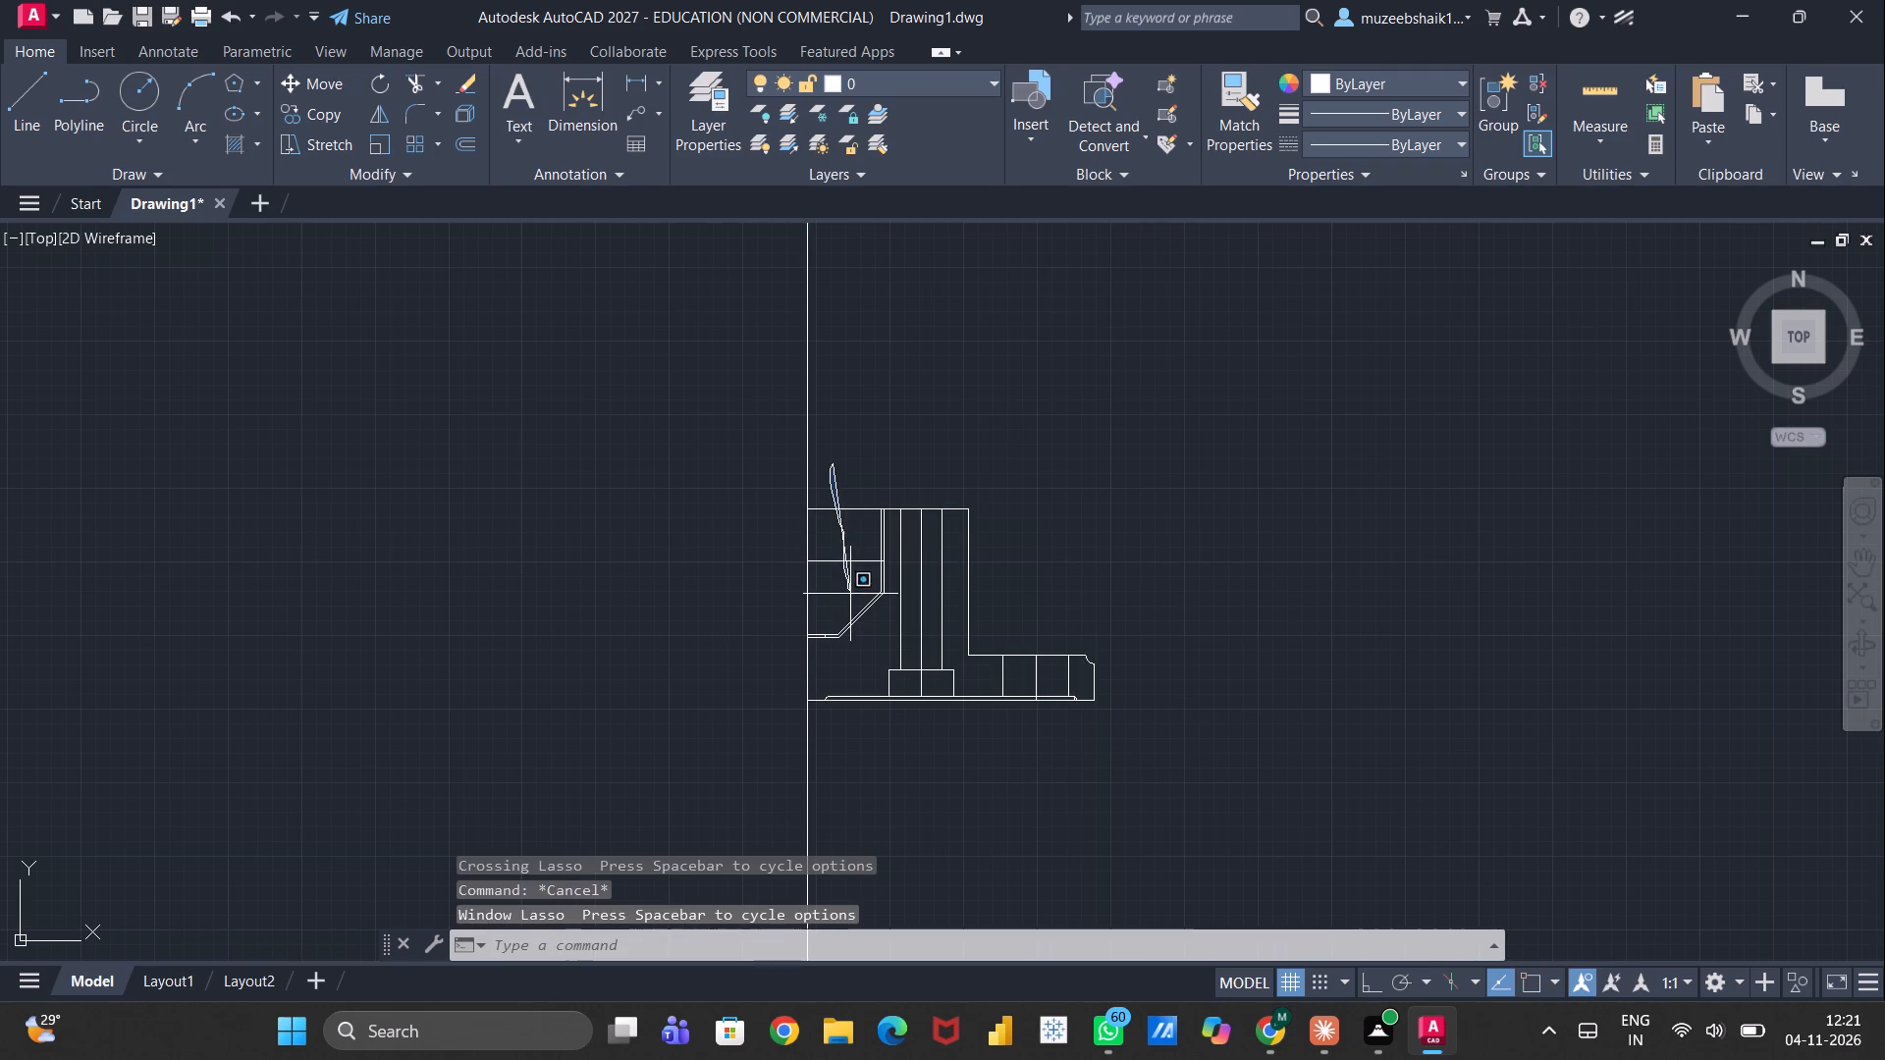
drag(852, 598, 1142, 615)
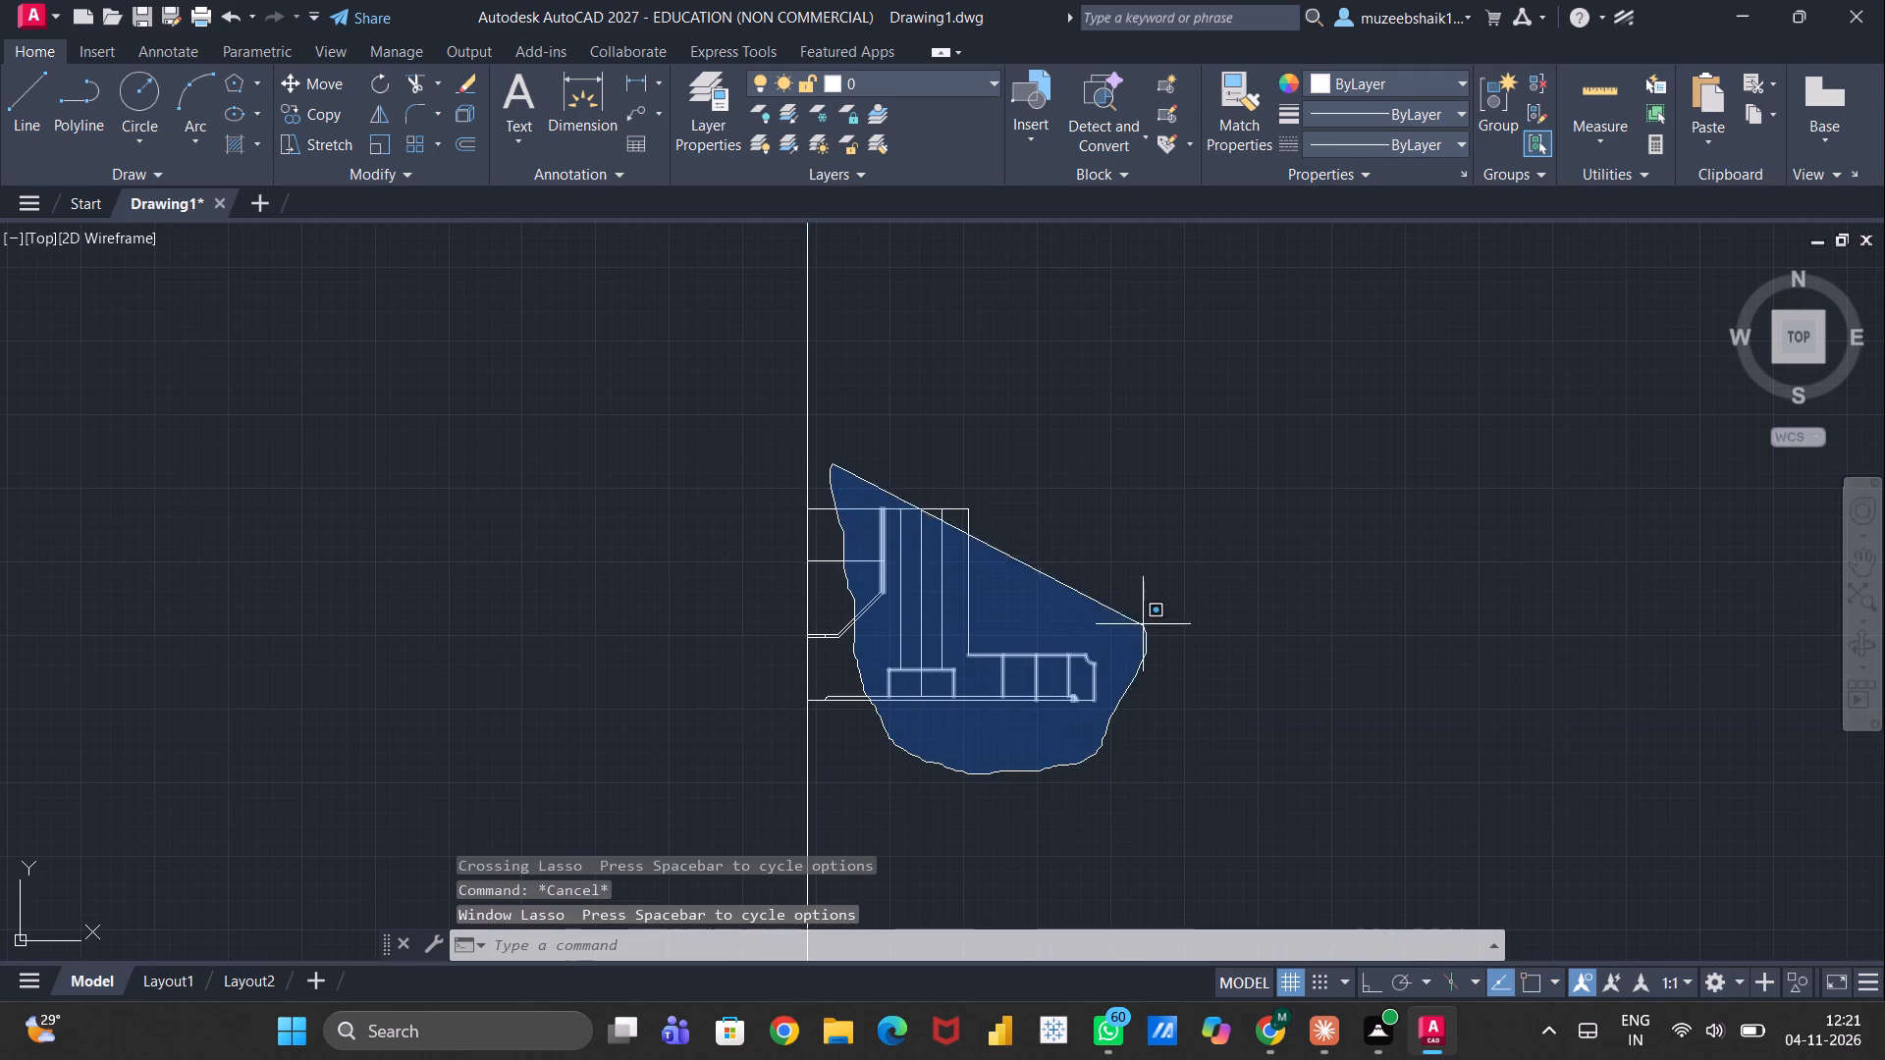
drag(1142, 615, 1133, 601)
scroll(847, 700, up, 4)
click(841, 716)
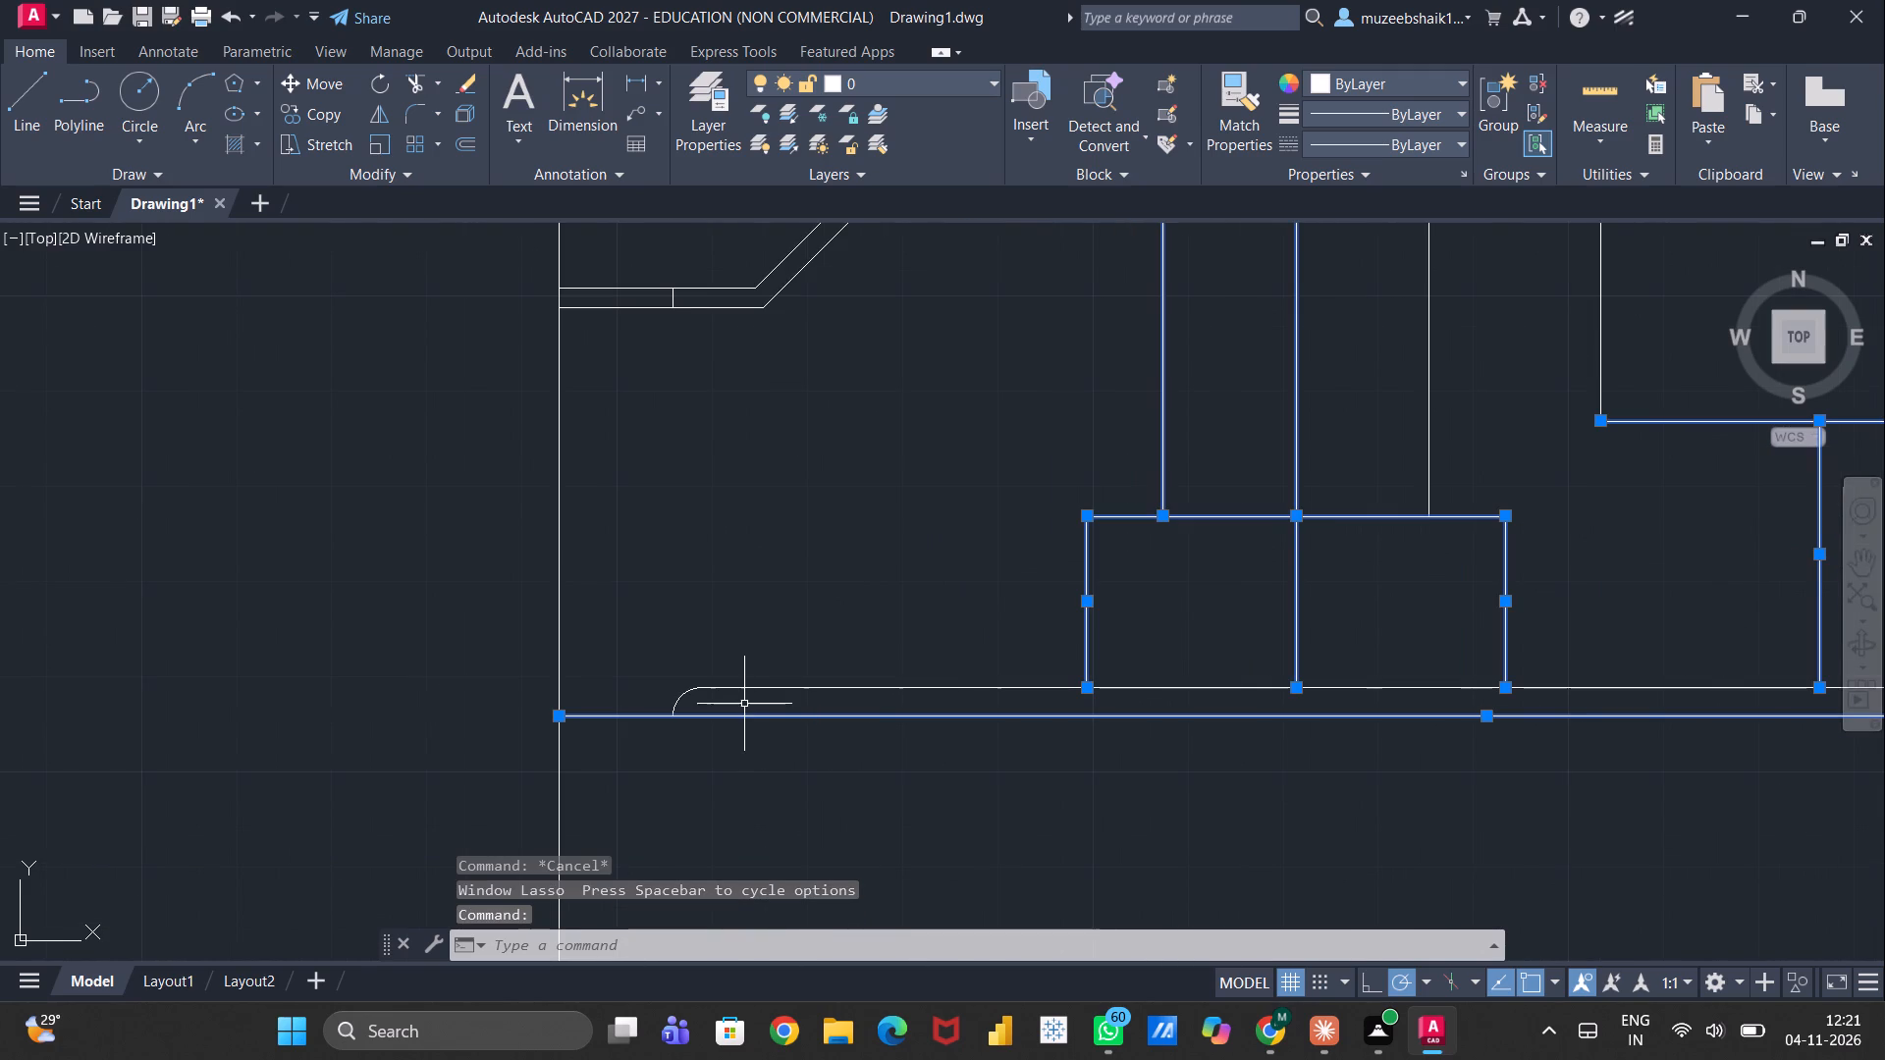
click(739, 684)
click(710, 694)
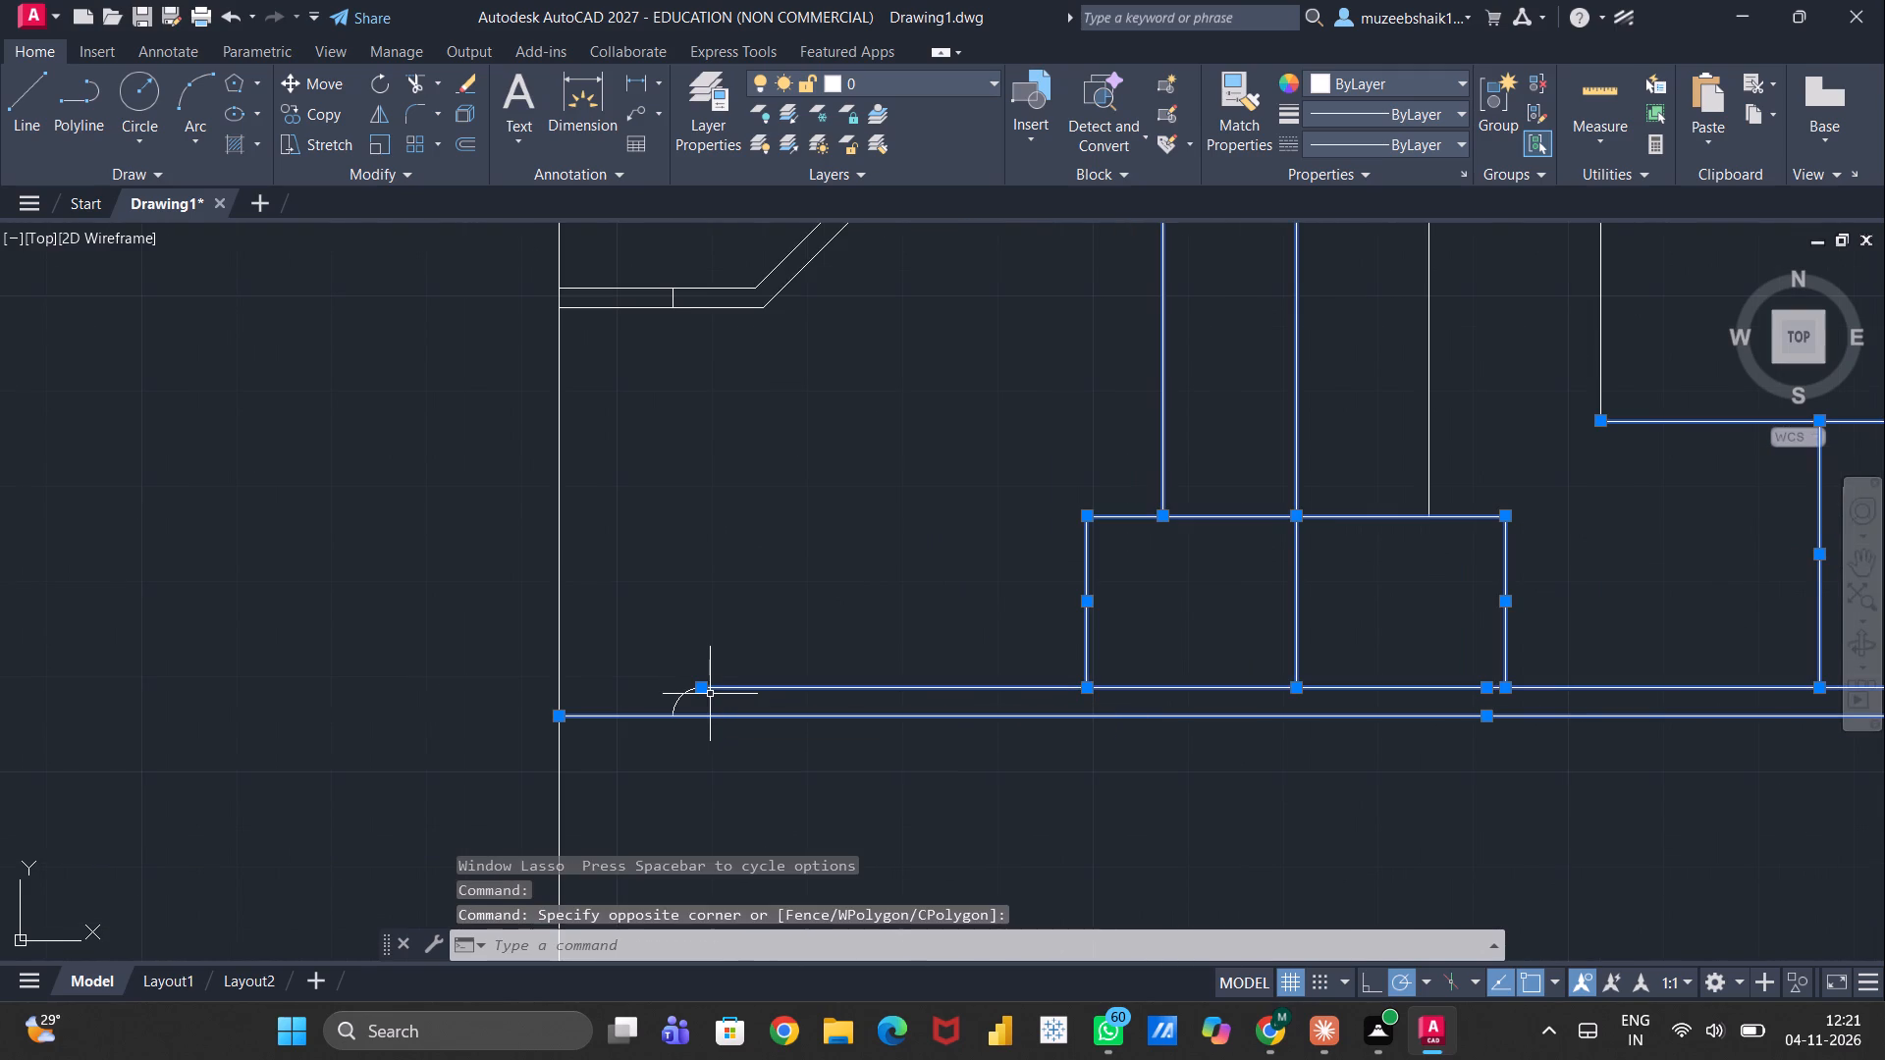
click(673, 699)
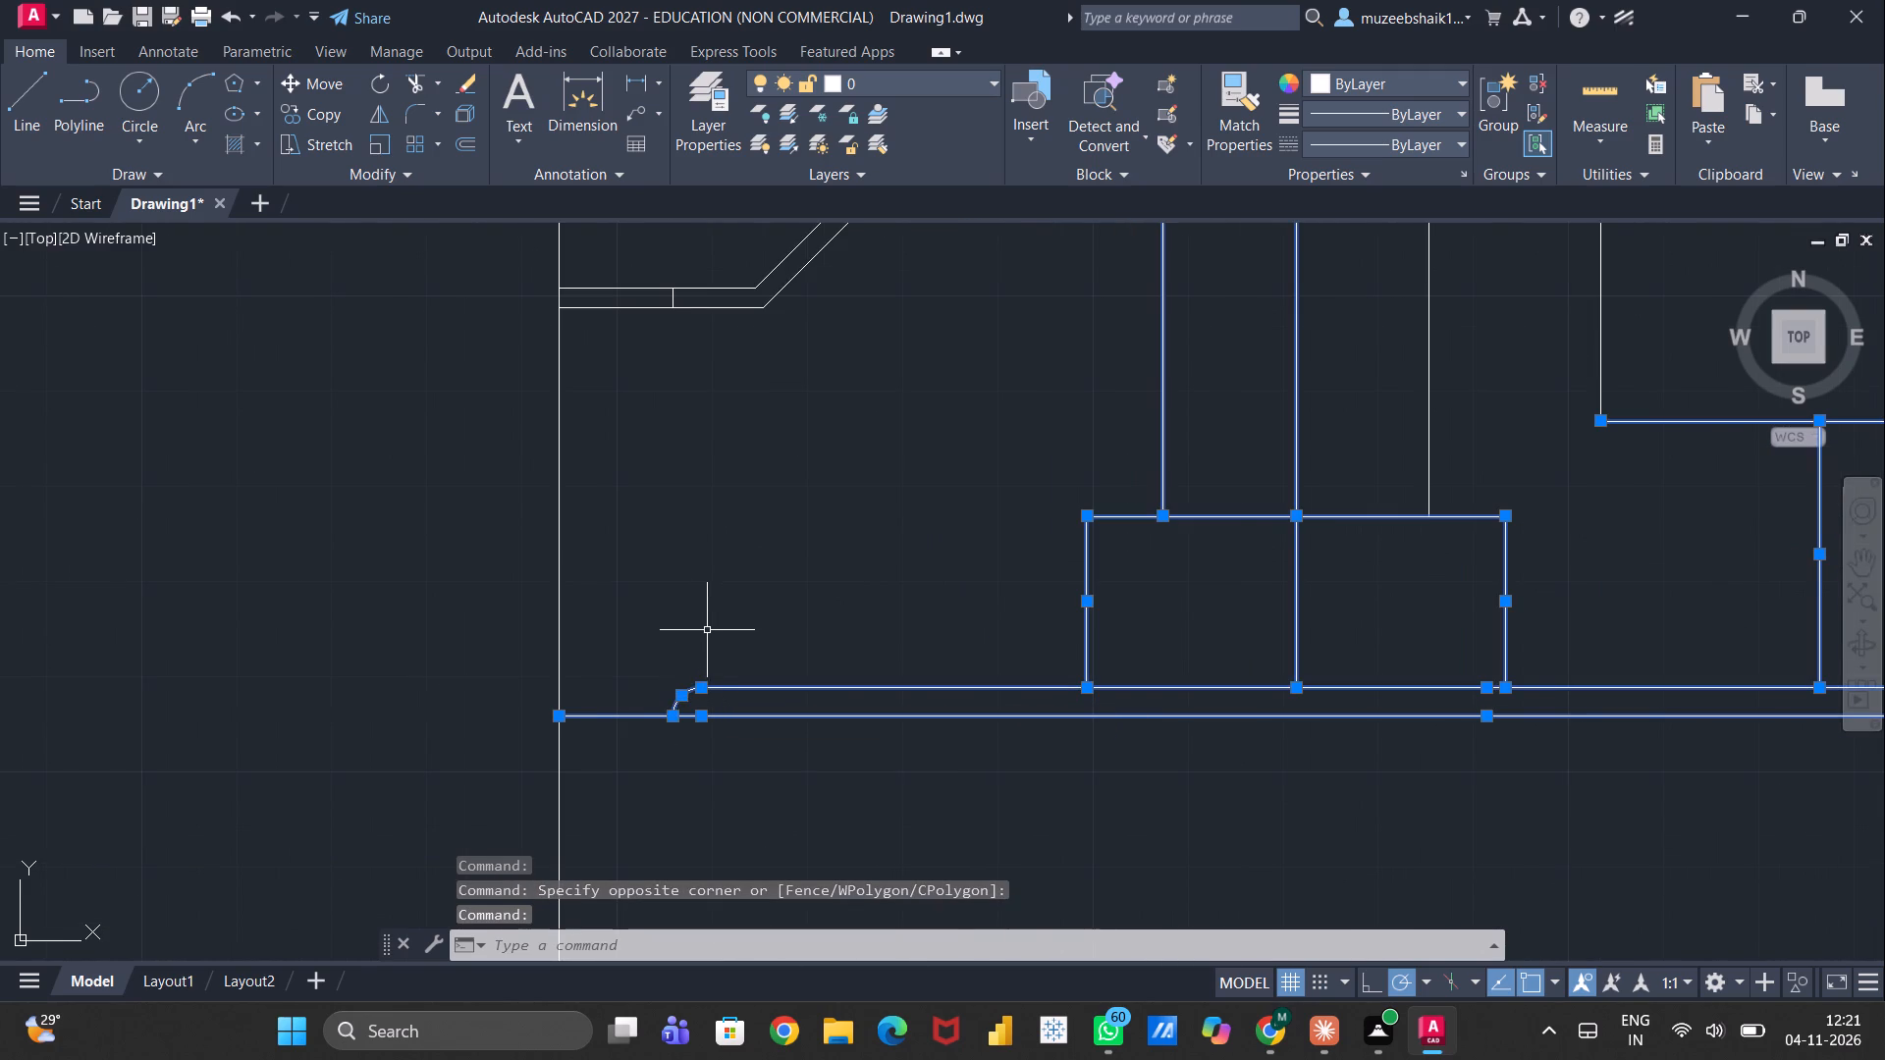
scroll(709, 628, down, 3)
drag(699, 577, 765, 484)
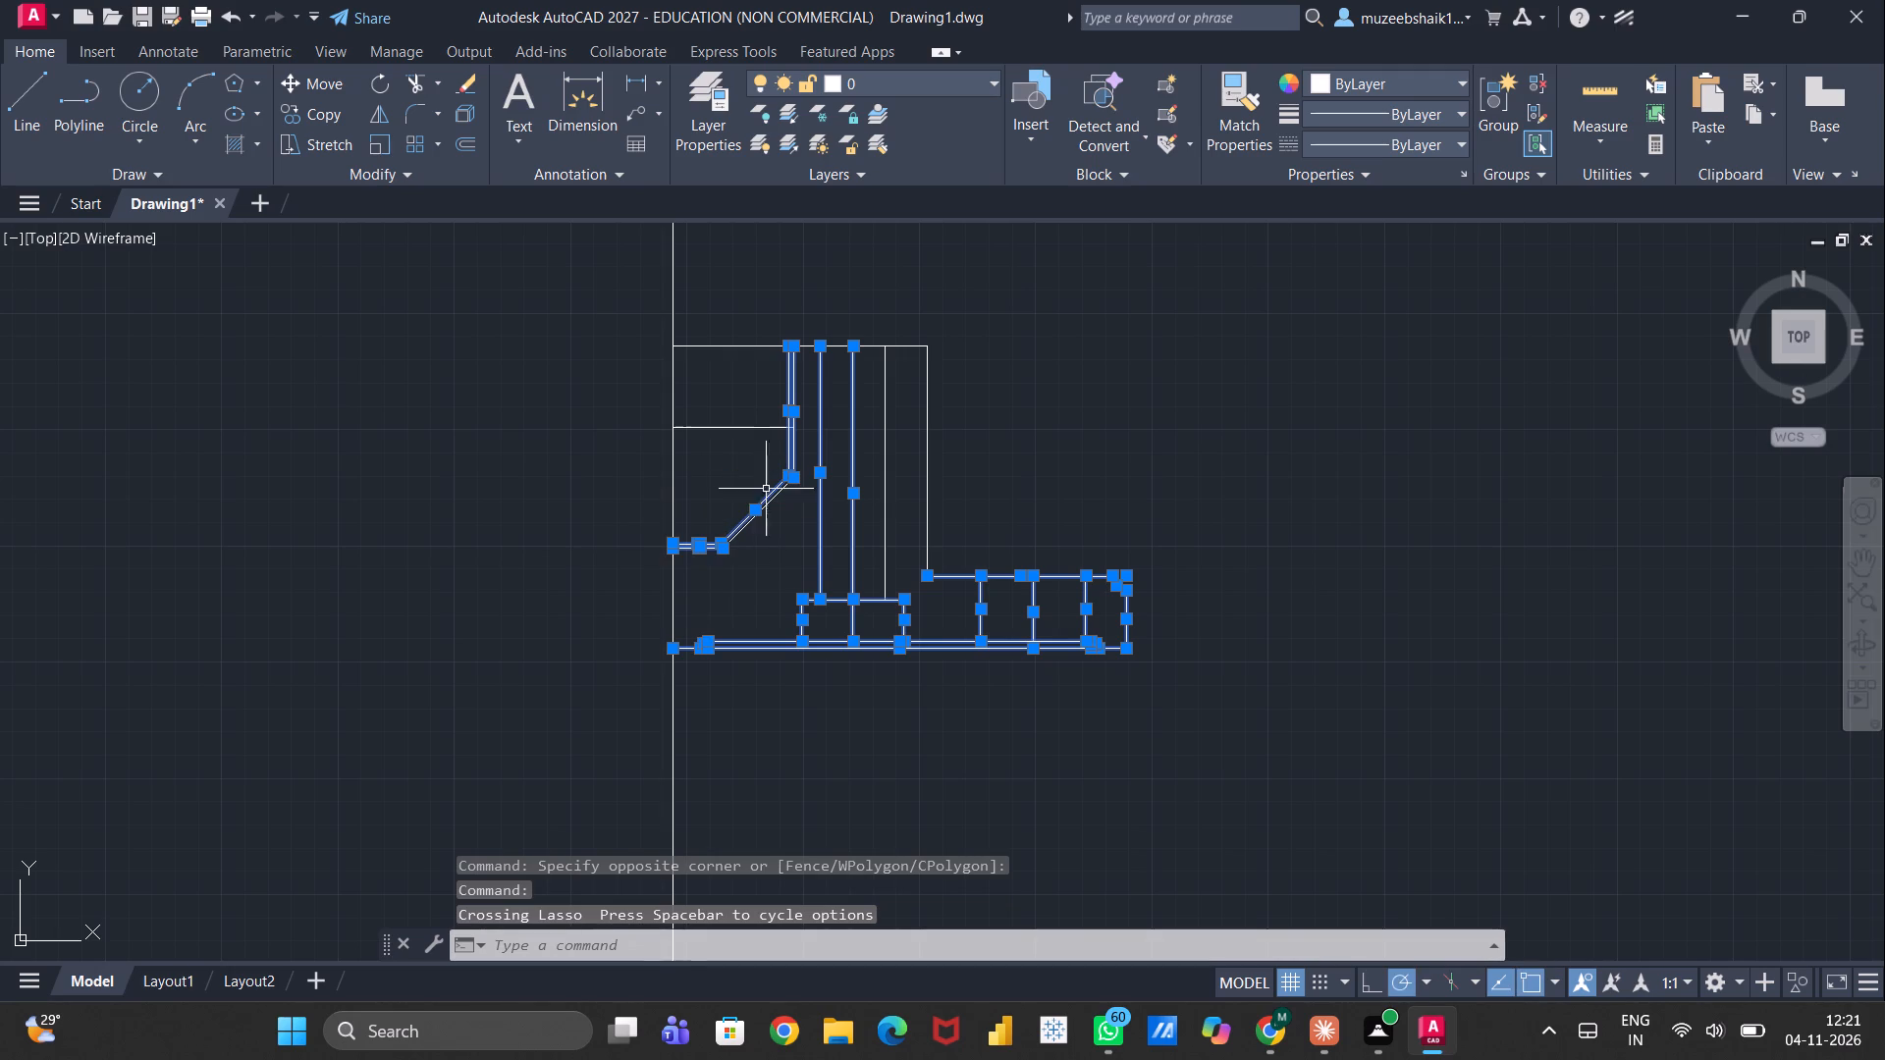
drag(733, 434, 721, 385)
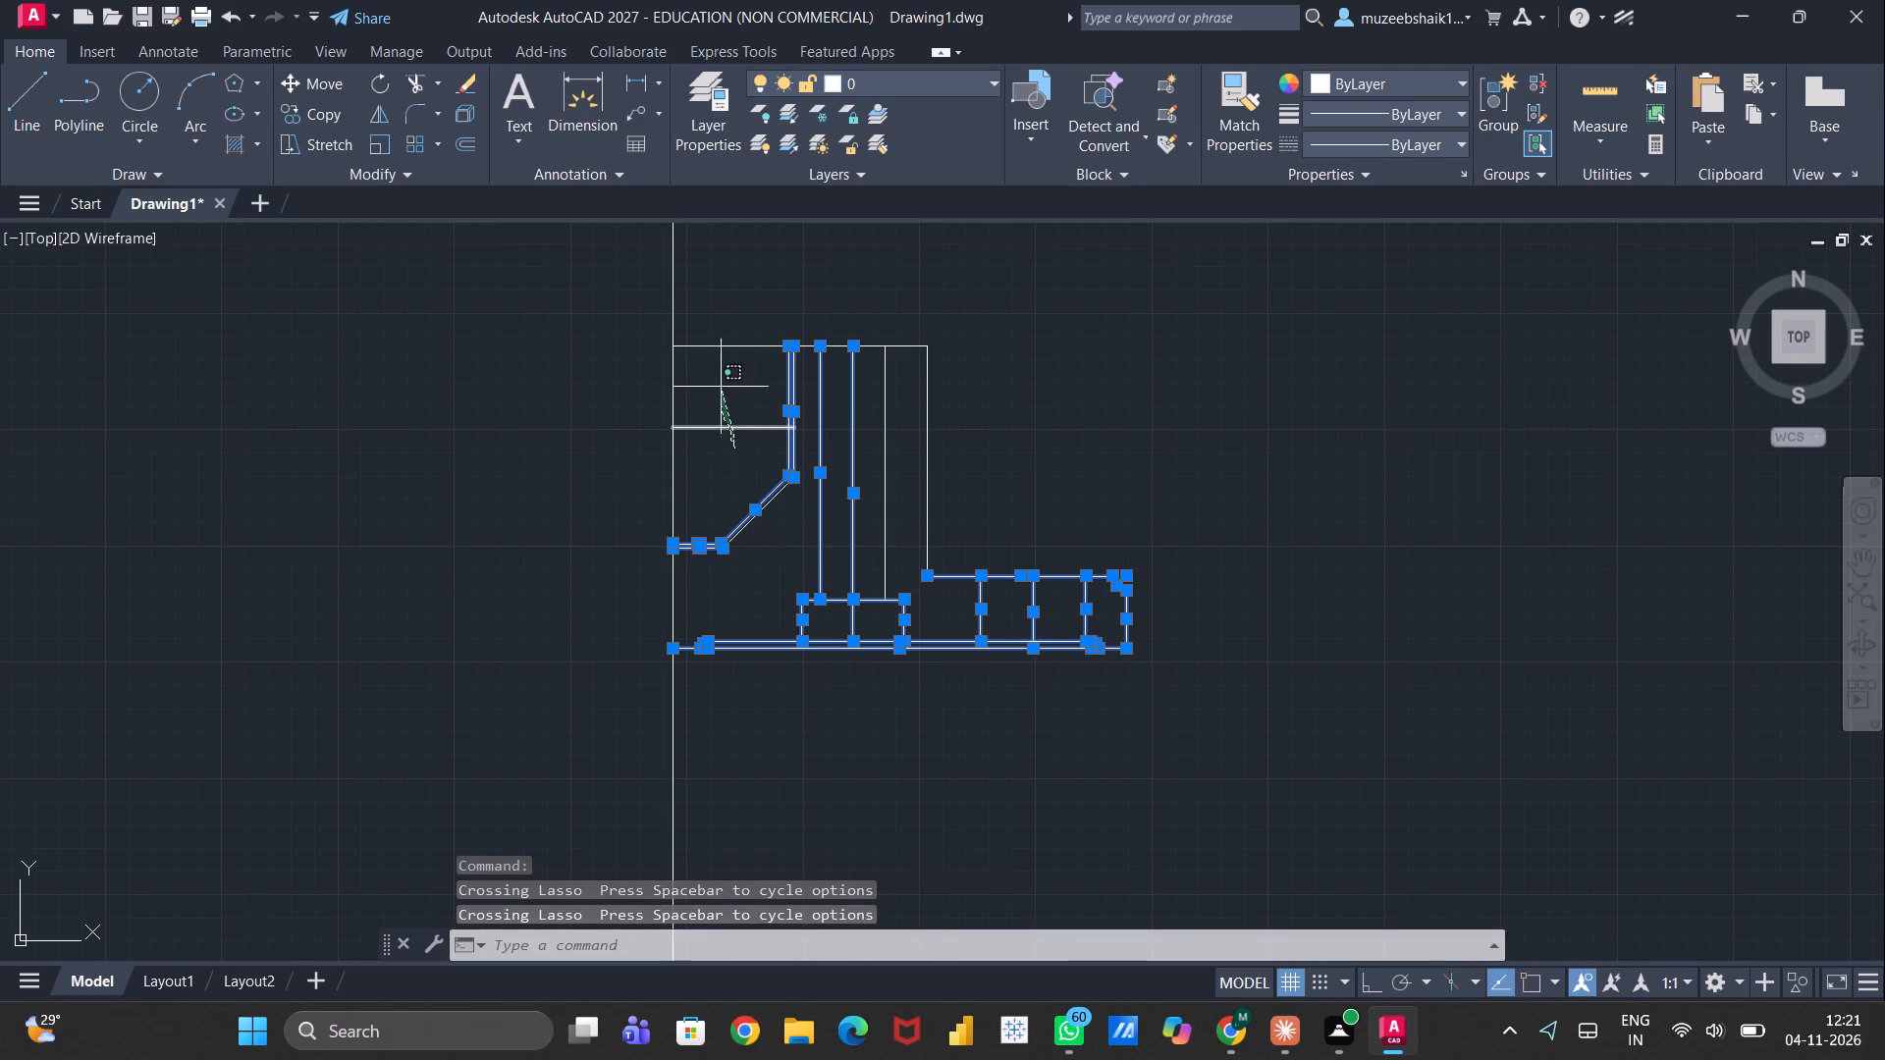
drag(721, 385, 738, 331)
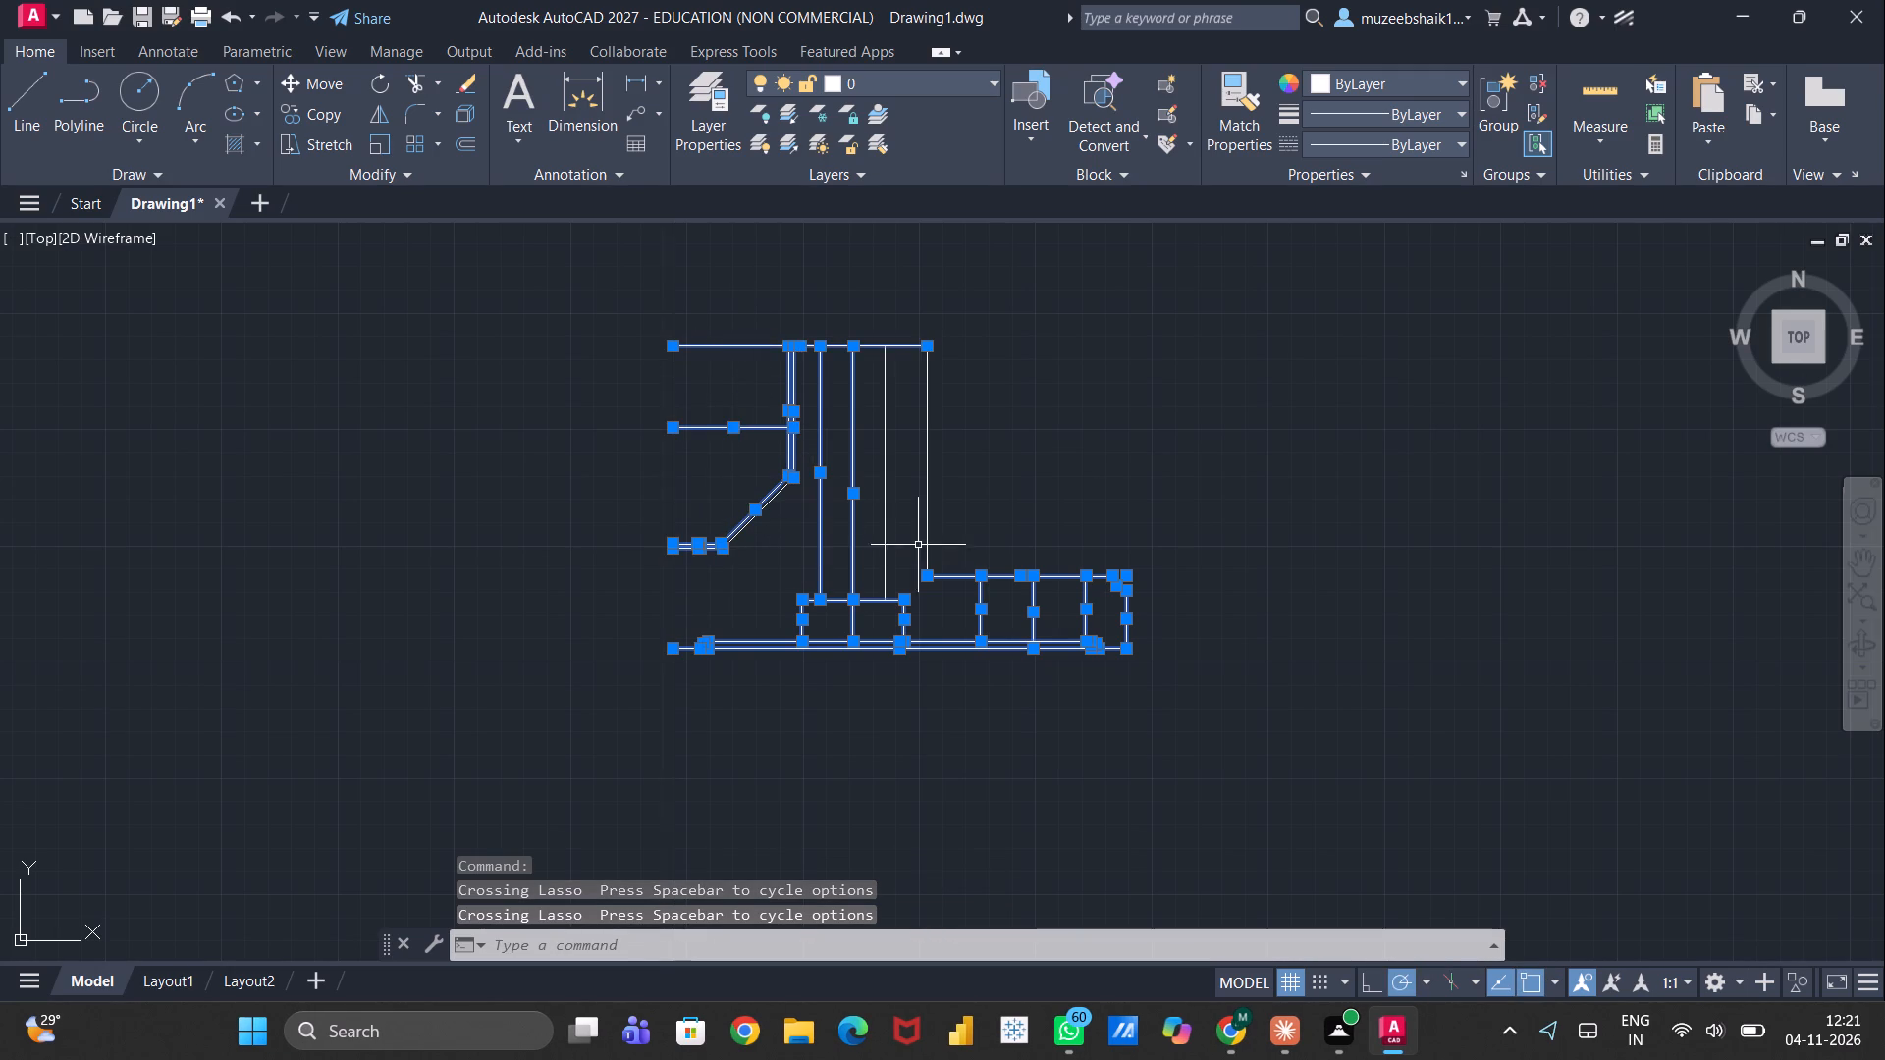
drag(948, 458, 866, 486)
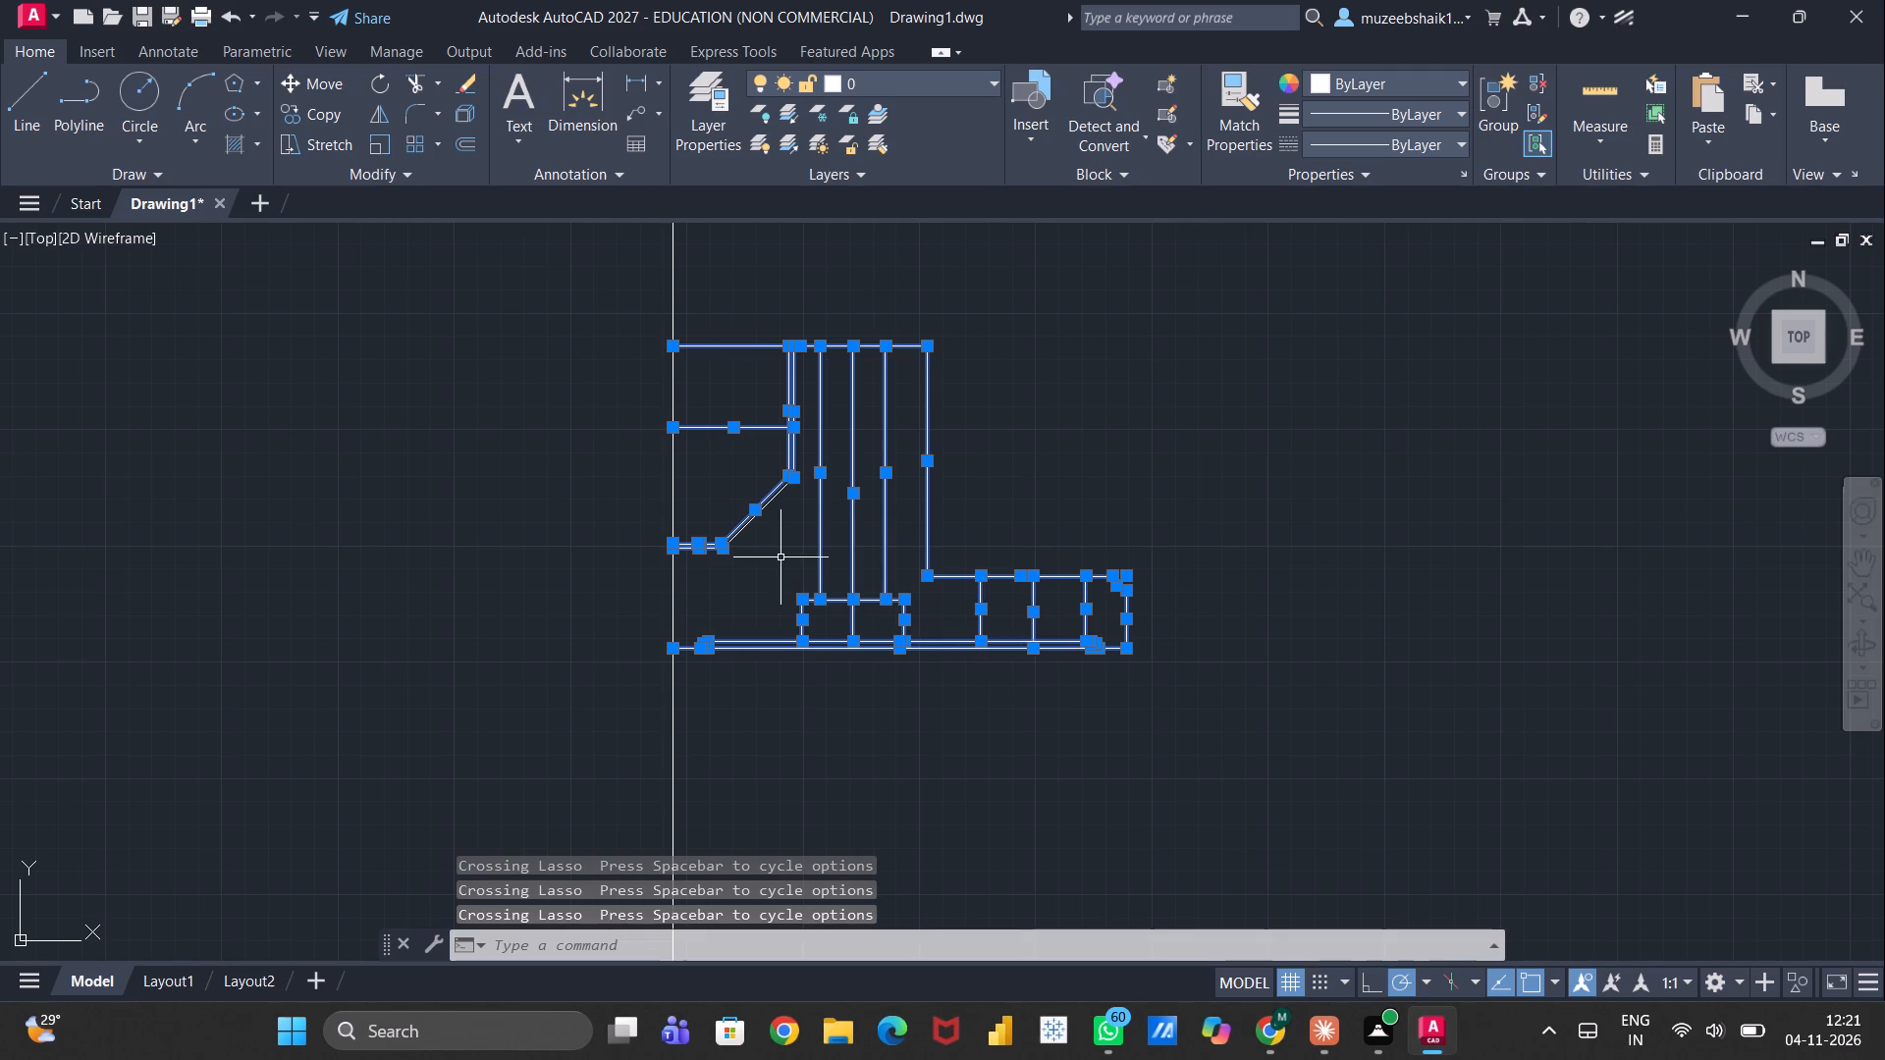
scroll(781, 557, down, 1)
scroll(782, 545, up, 3)
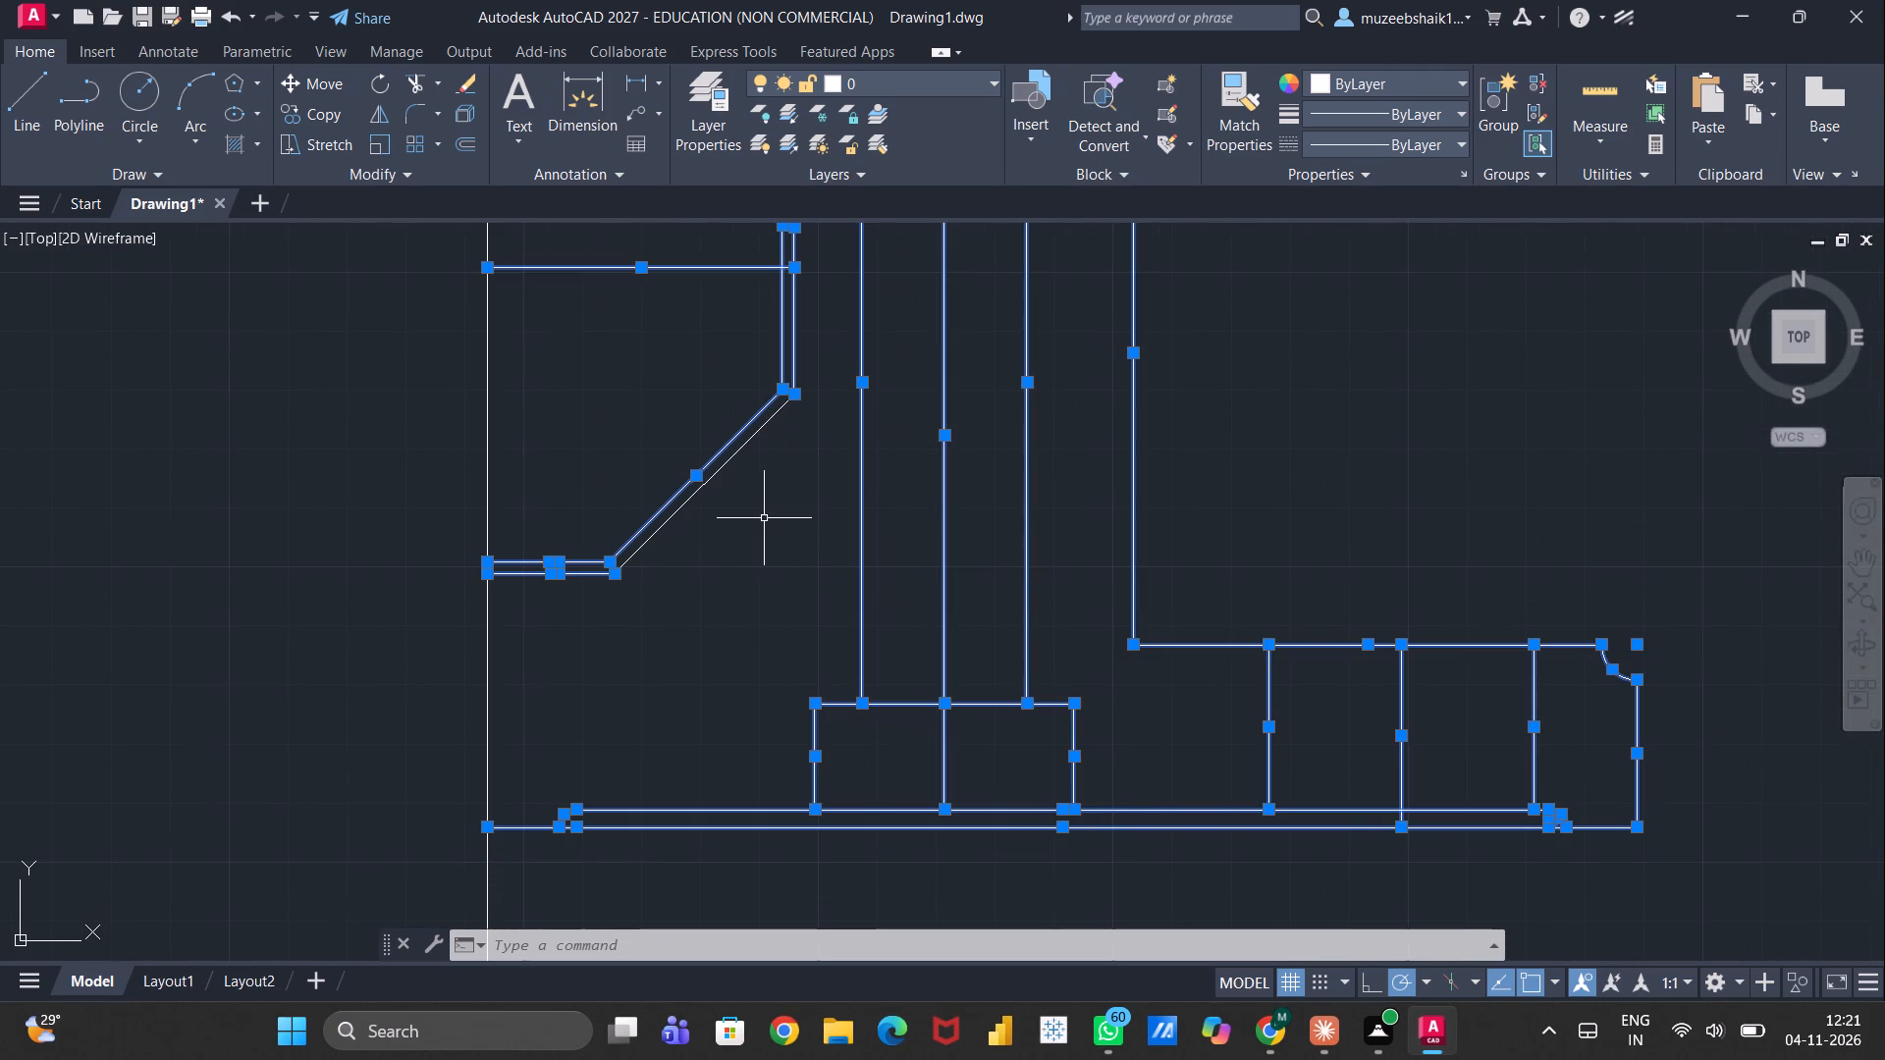
scroll(764, 518, down, 4)
scroll(762, 517, up, 2)
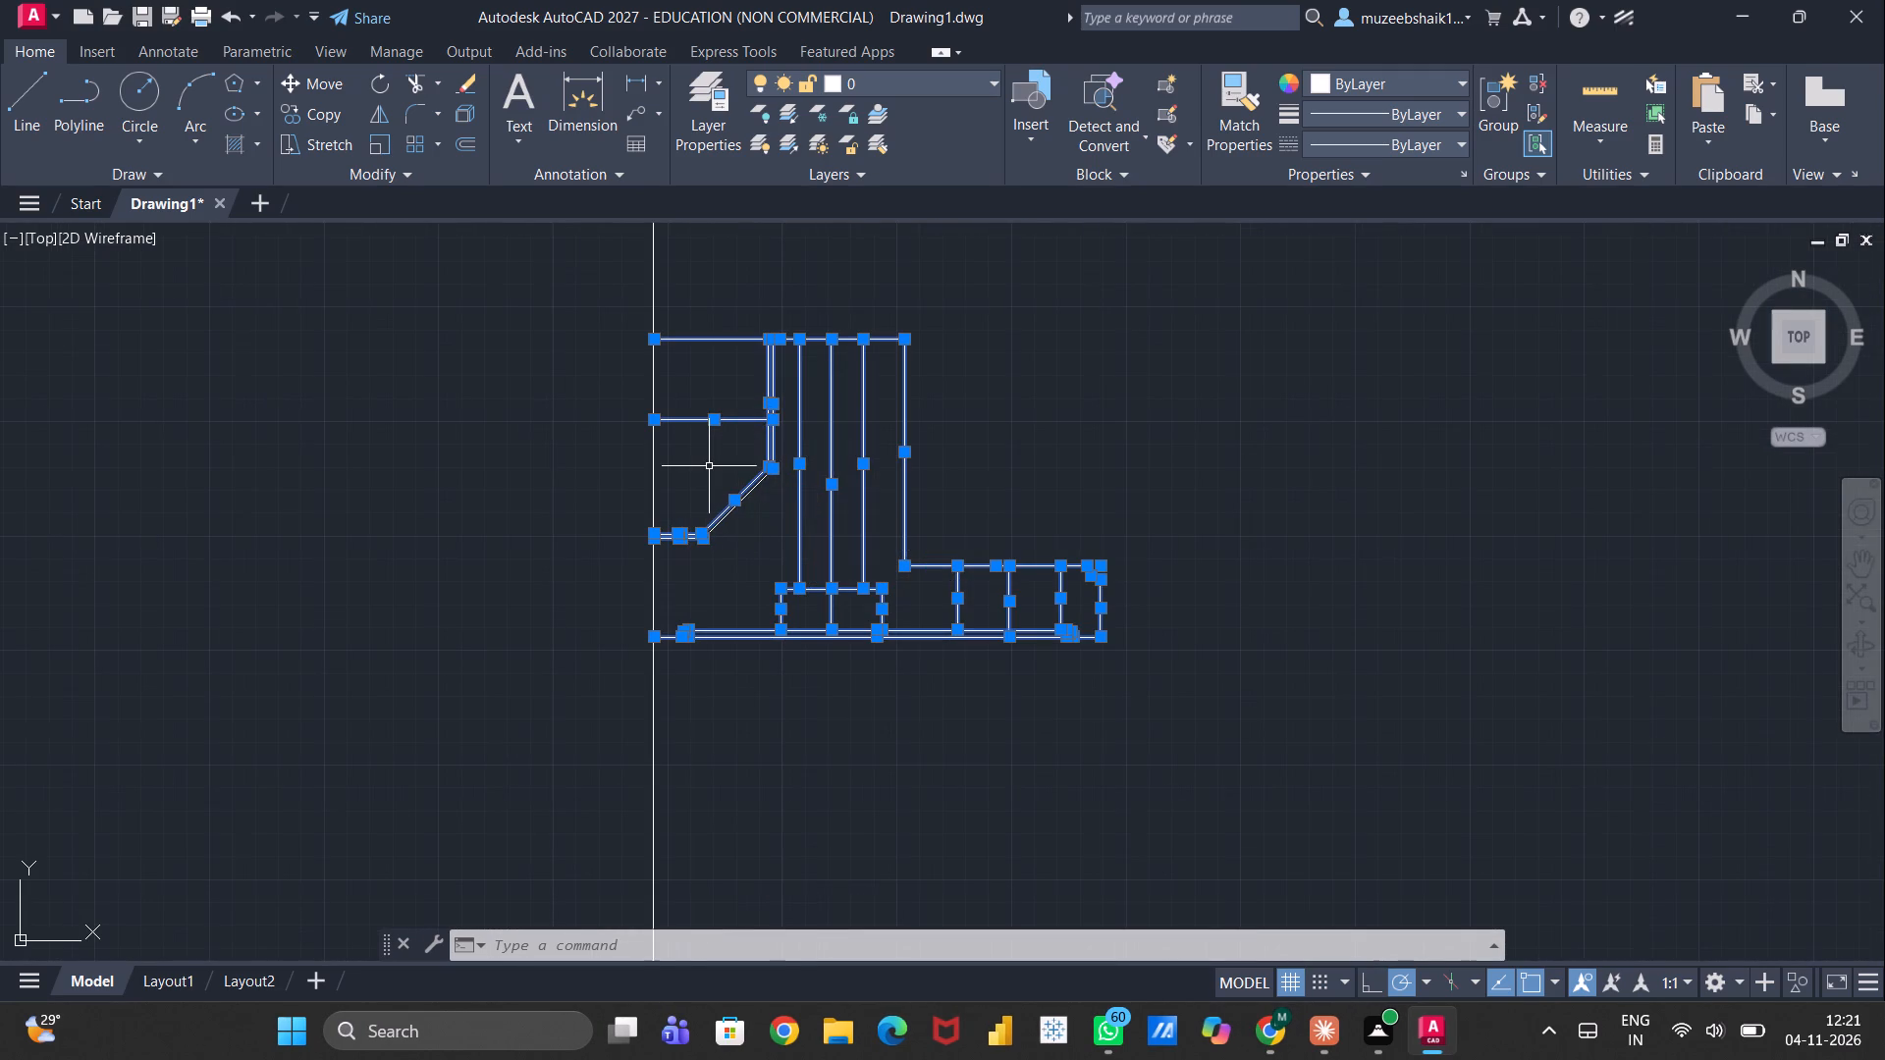
middle_drag(709, 466, 820, 528)
scroll(814, 526, up, 1)
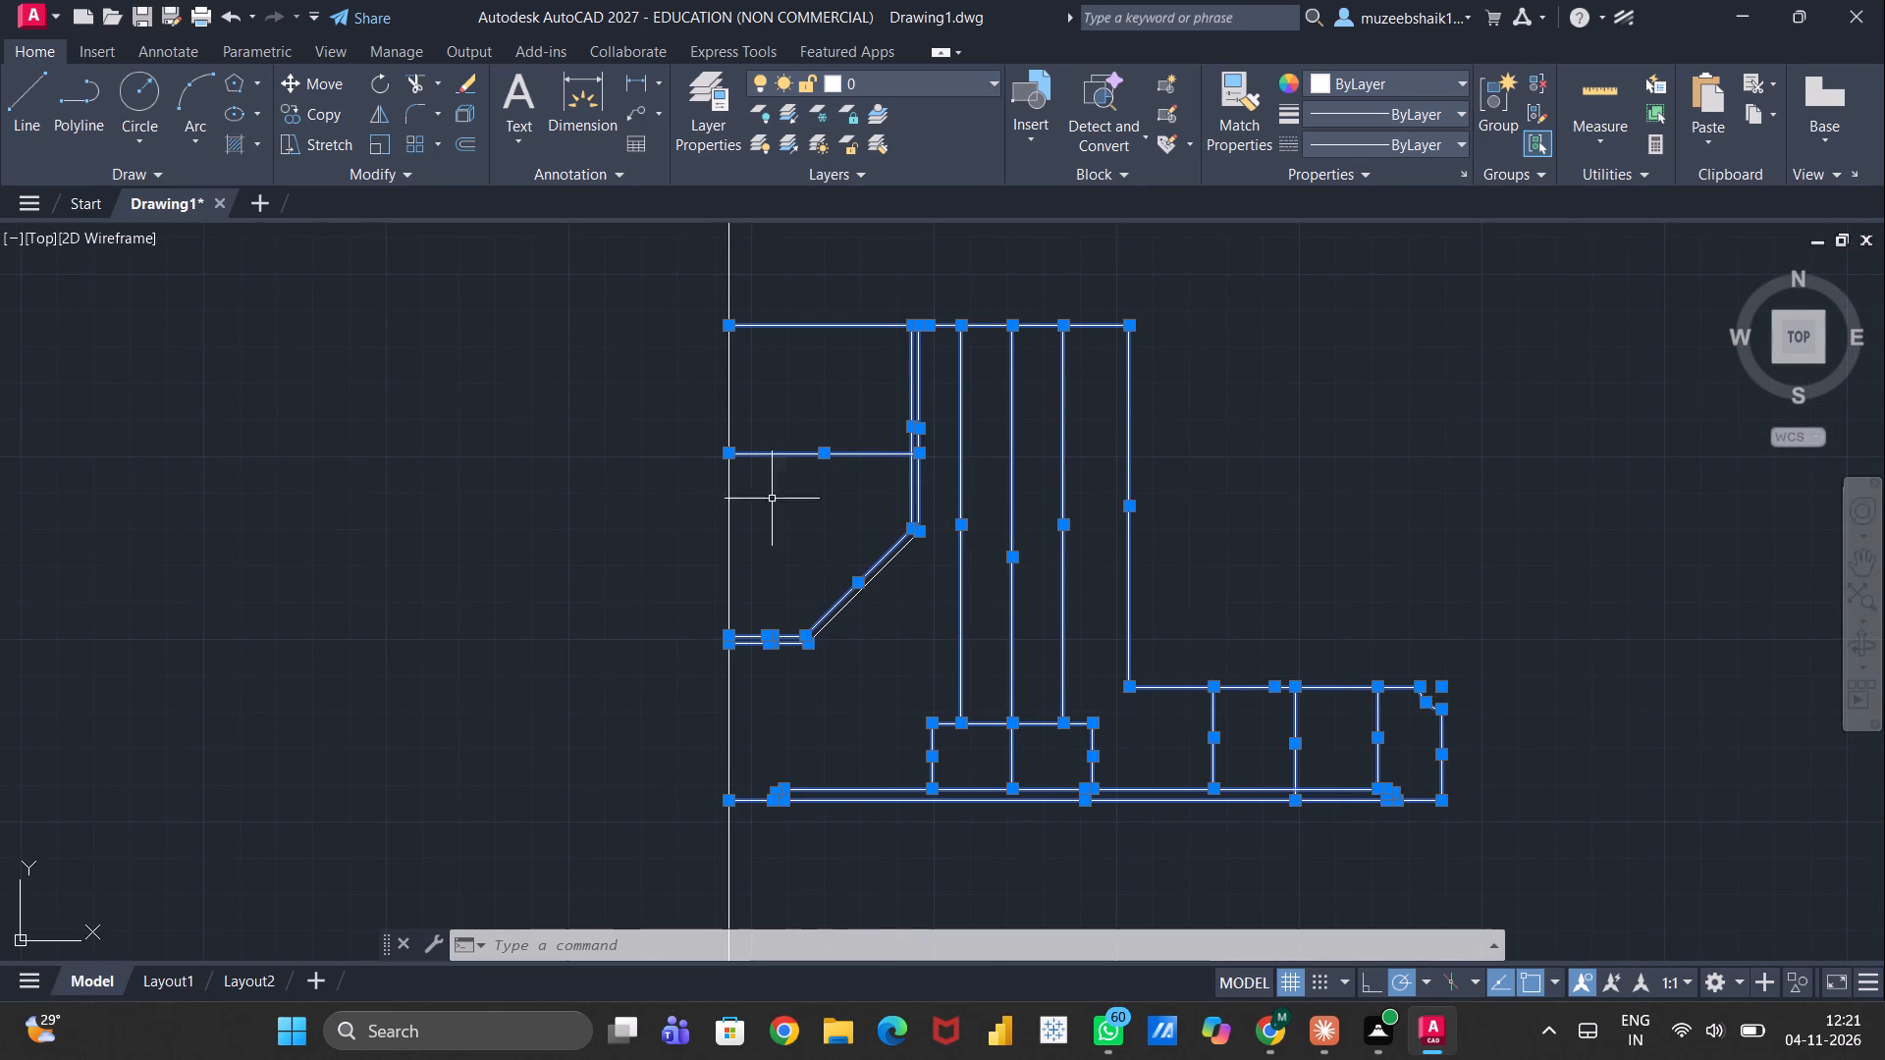
text(mi)
key(Return)
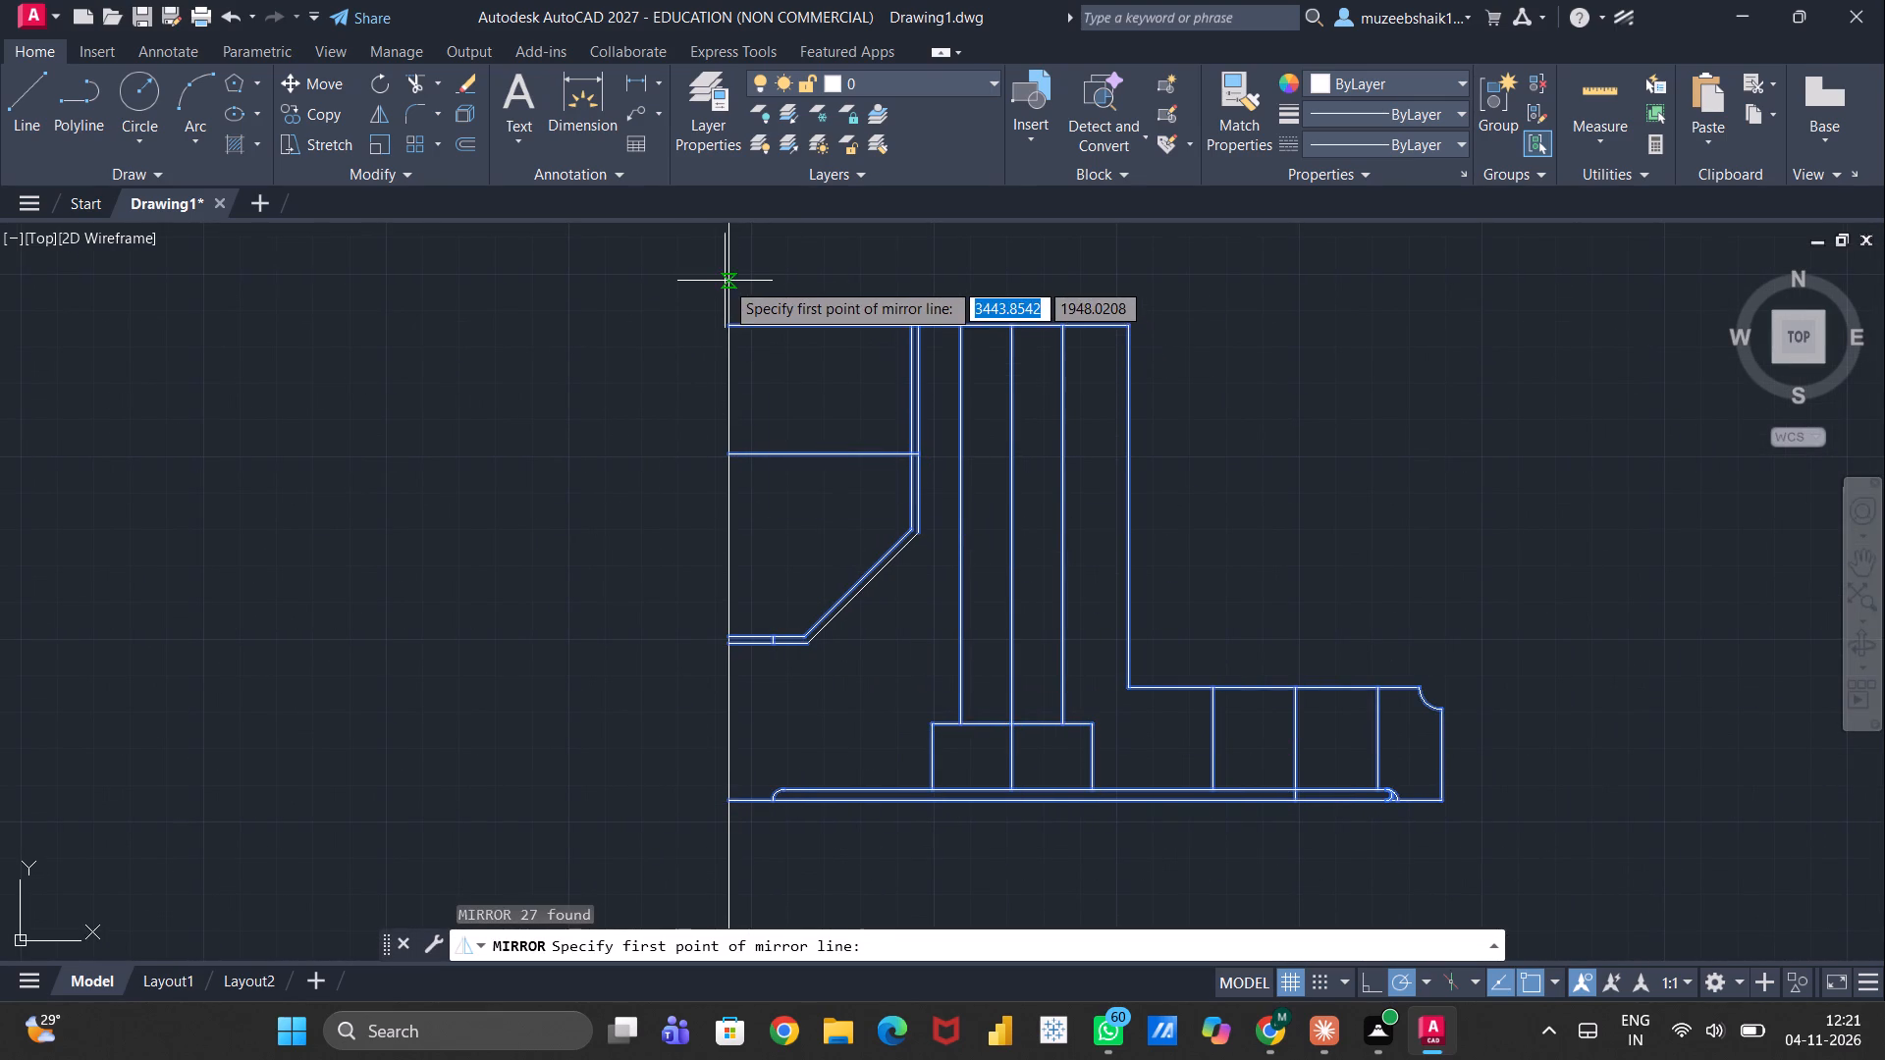
click(727, 257)
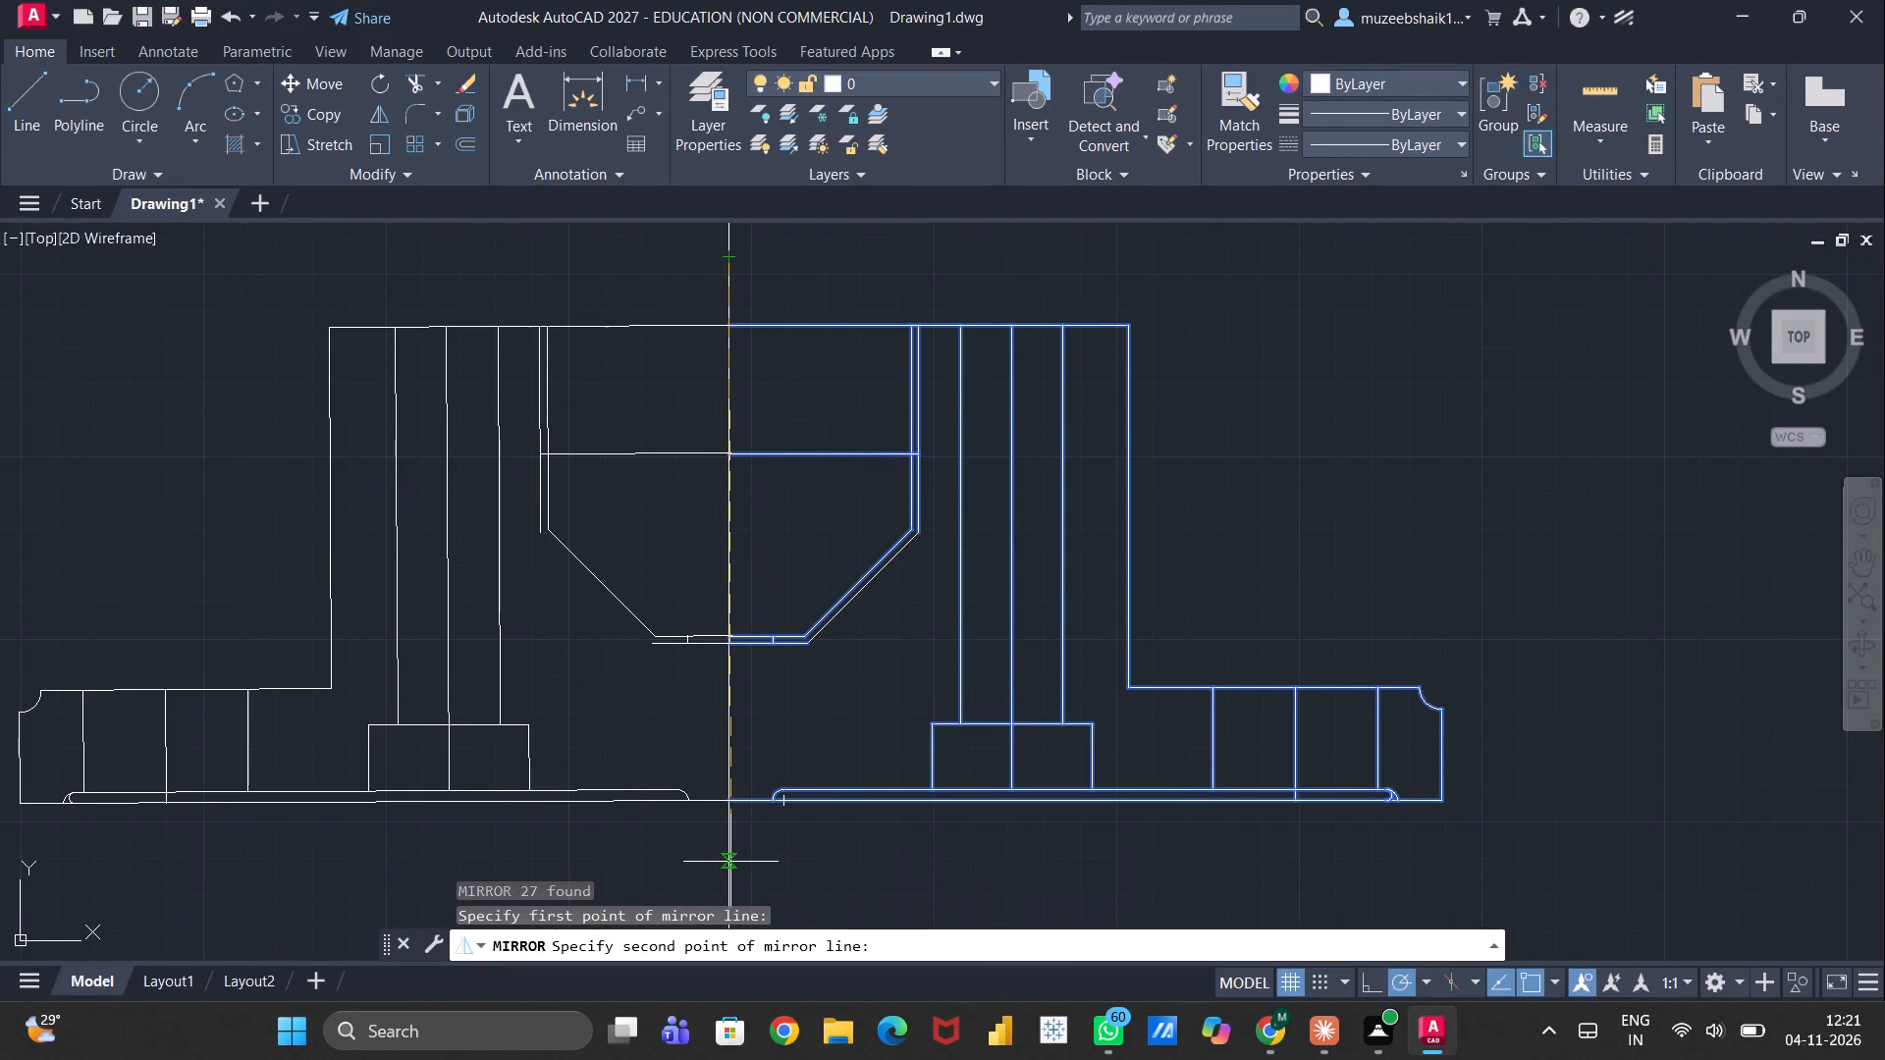
click(730, 862)
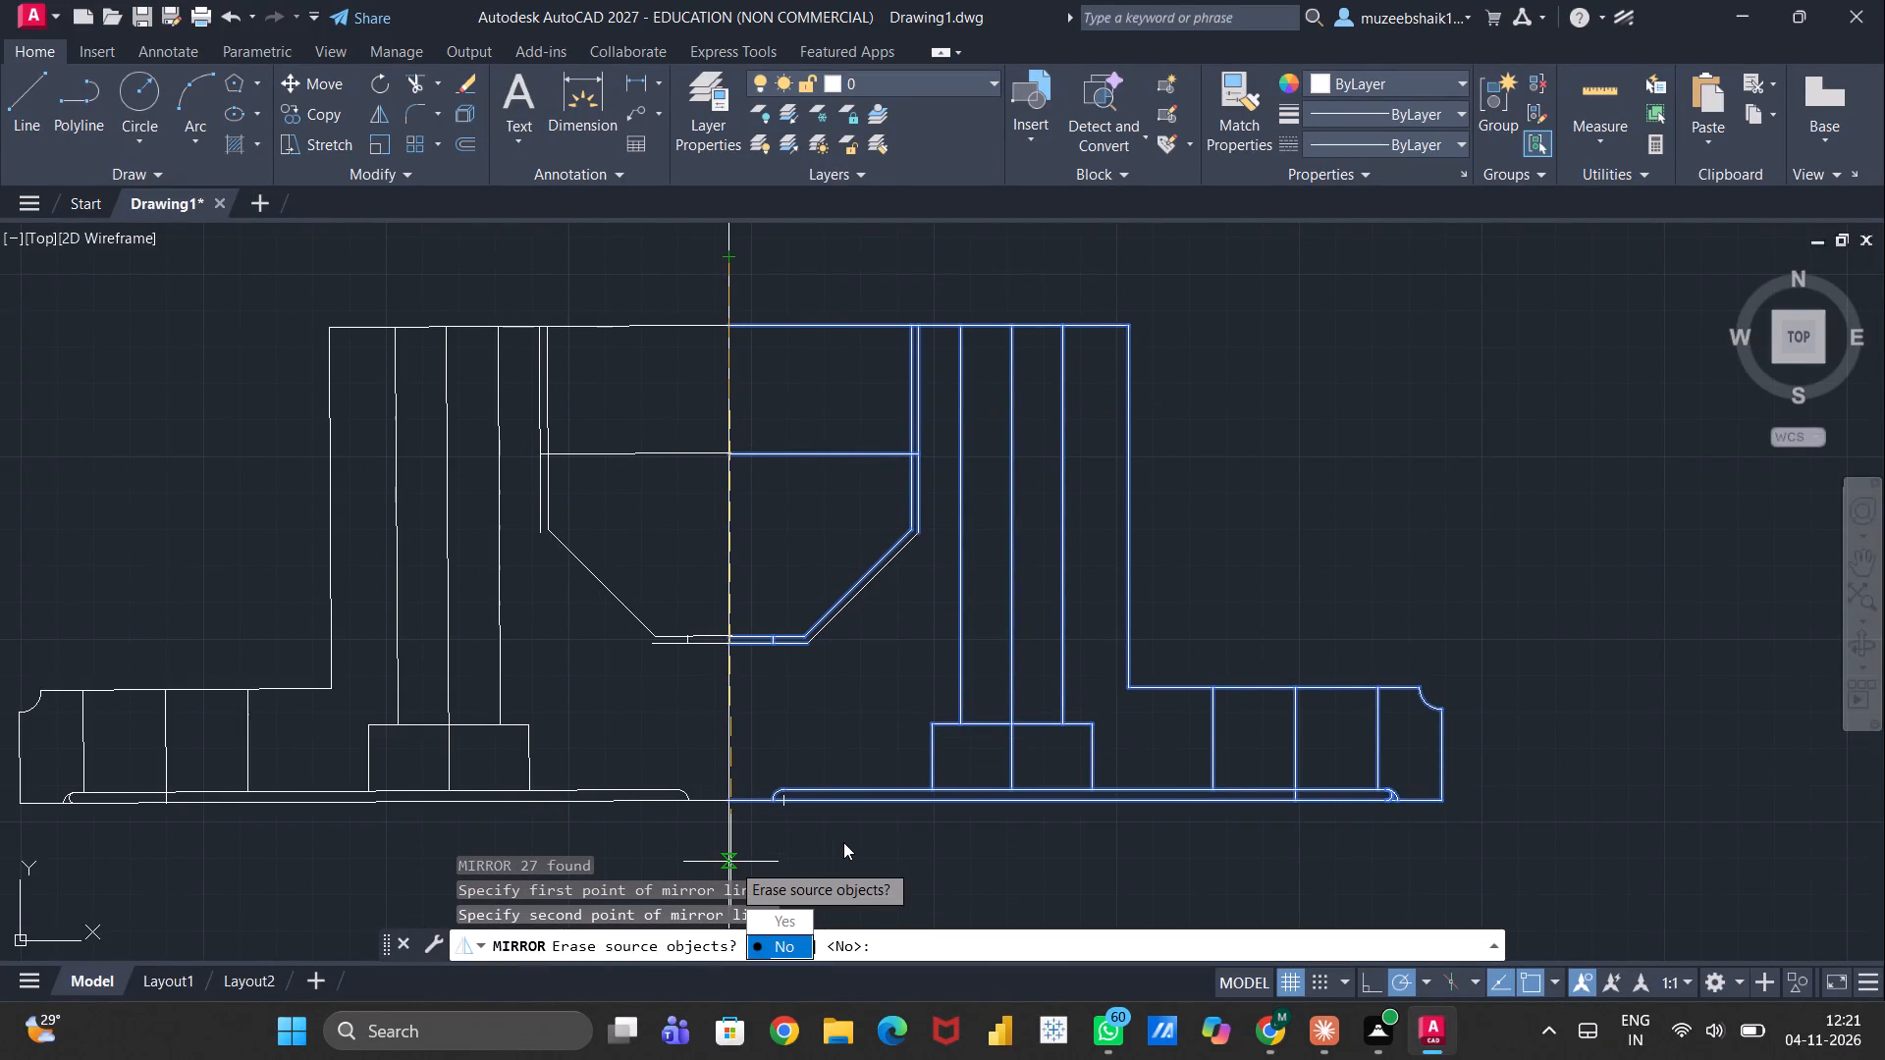
drag(793, 939, 730, 862)
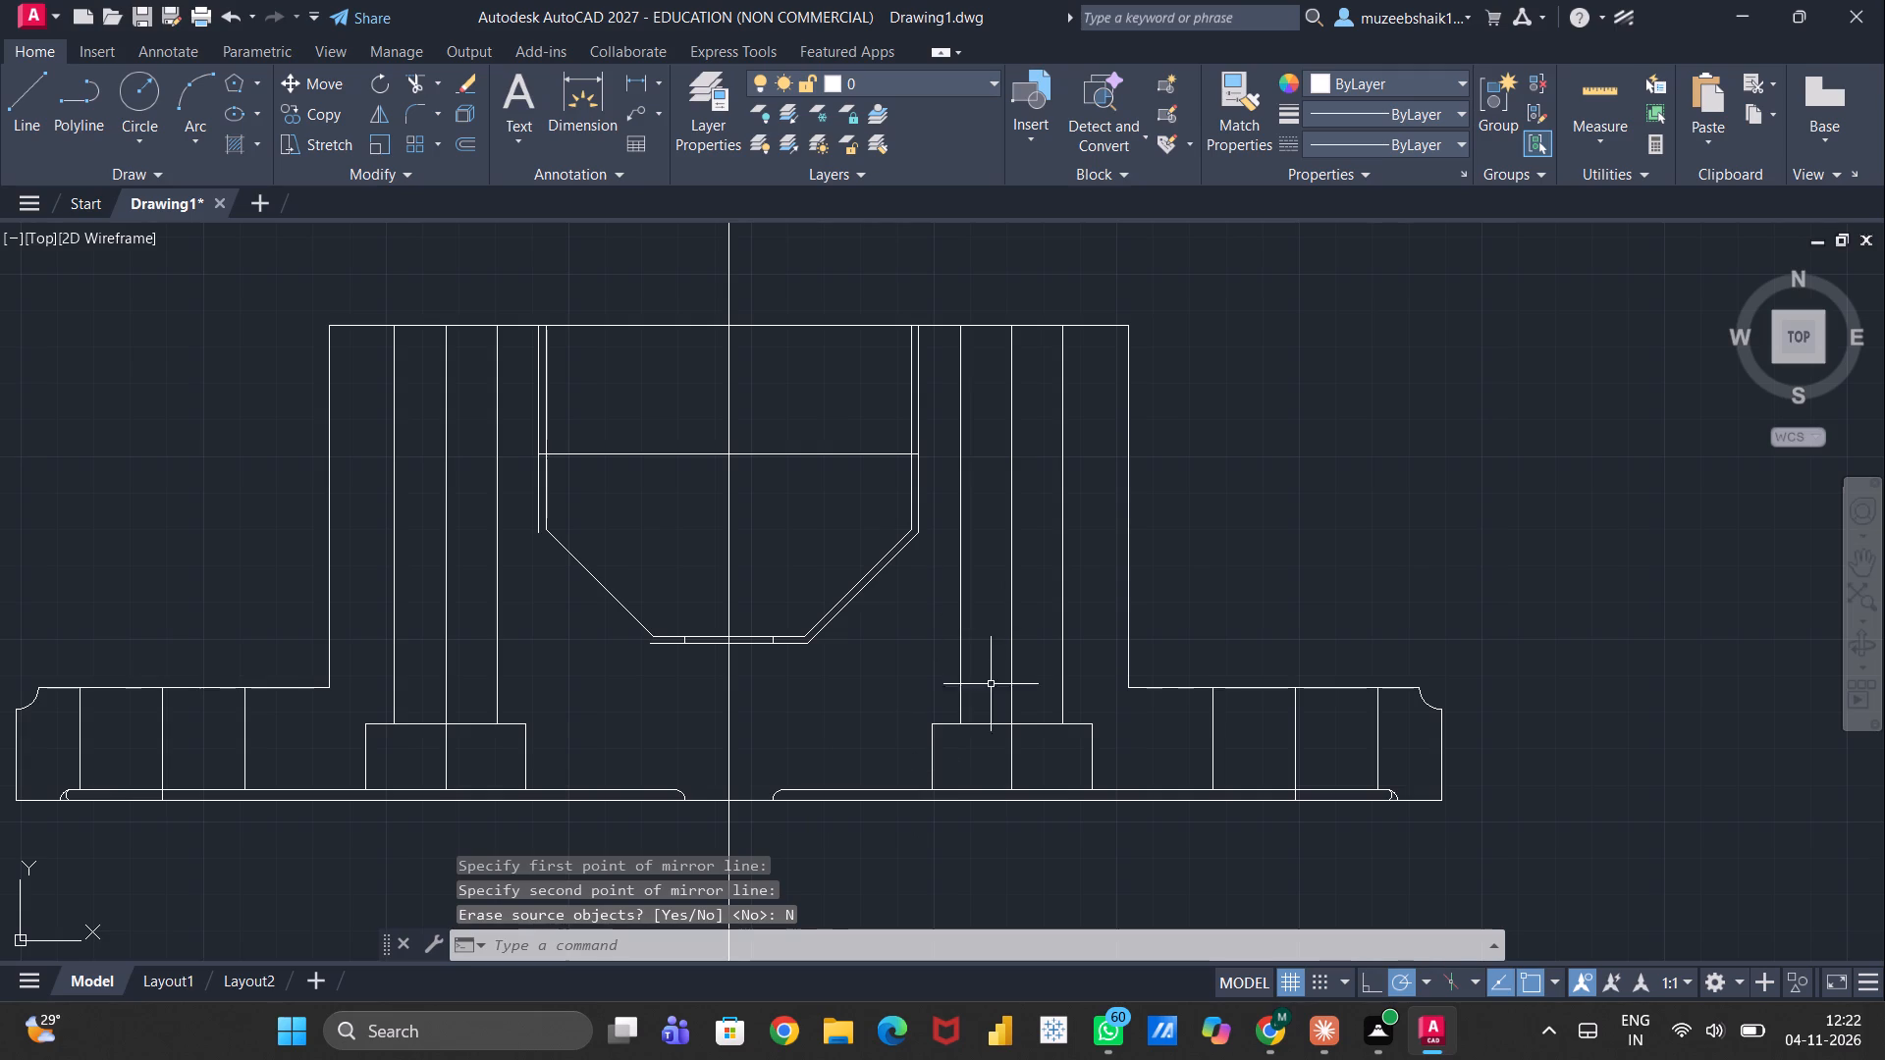
Examine the mirrored section around the octagonal groove's bottom, the flange end and the base recess fillets.
scroll(579, 671, up, 1)
middle_drag(579, 671, 618, 665)
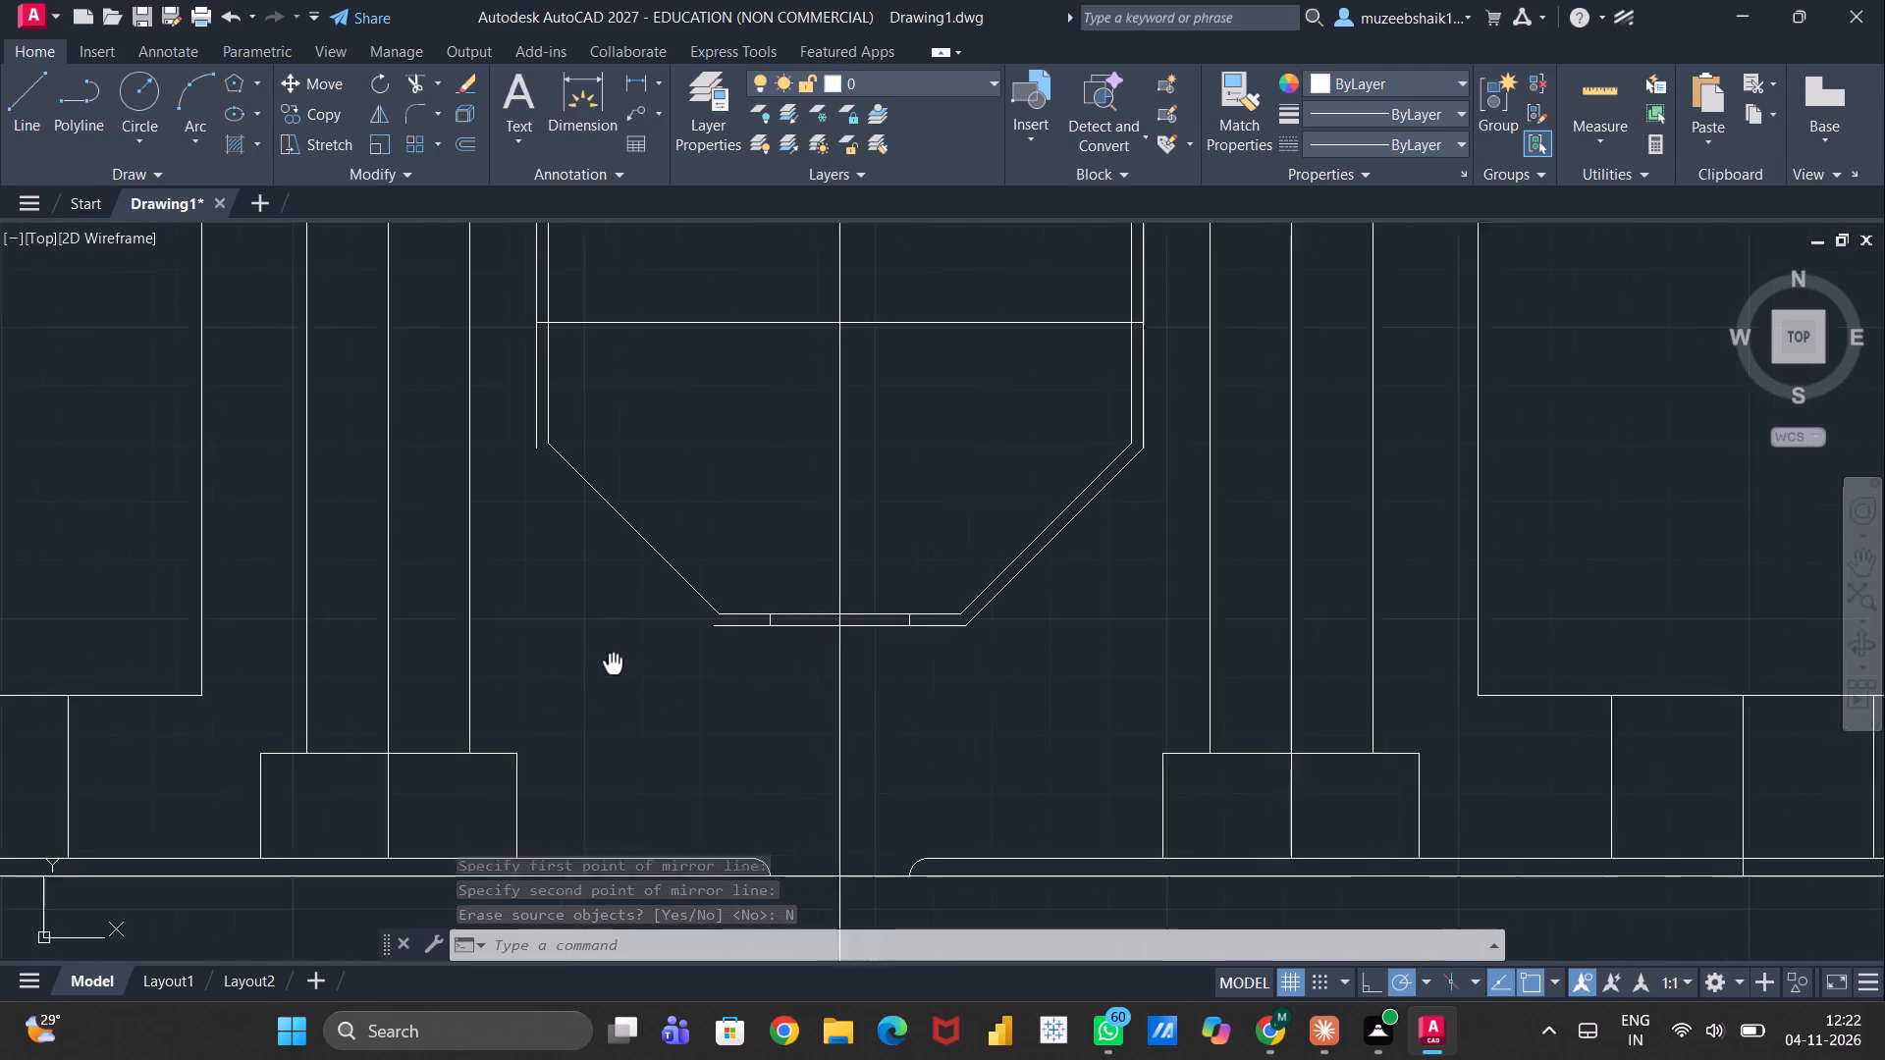
middle_drag(618, 665, 709, 642)
scroll(759, 632, down, 2)
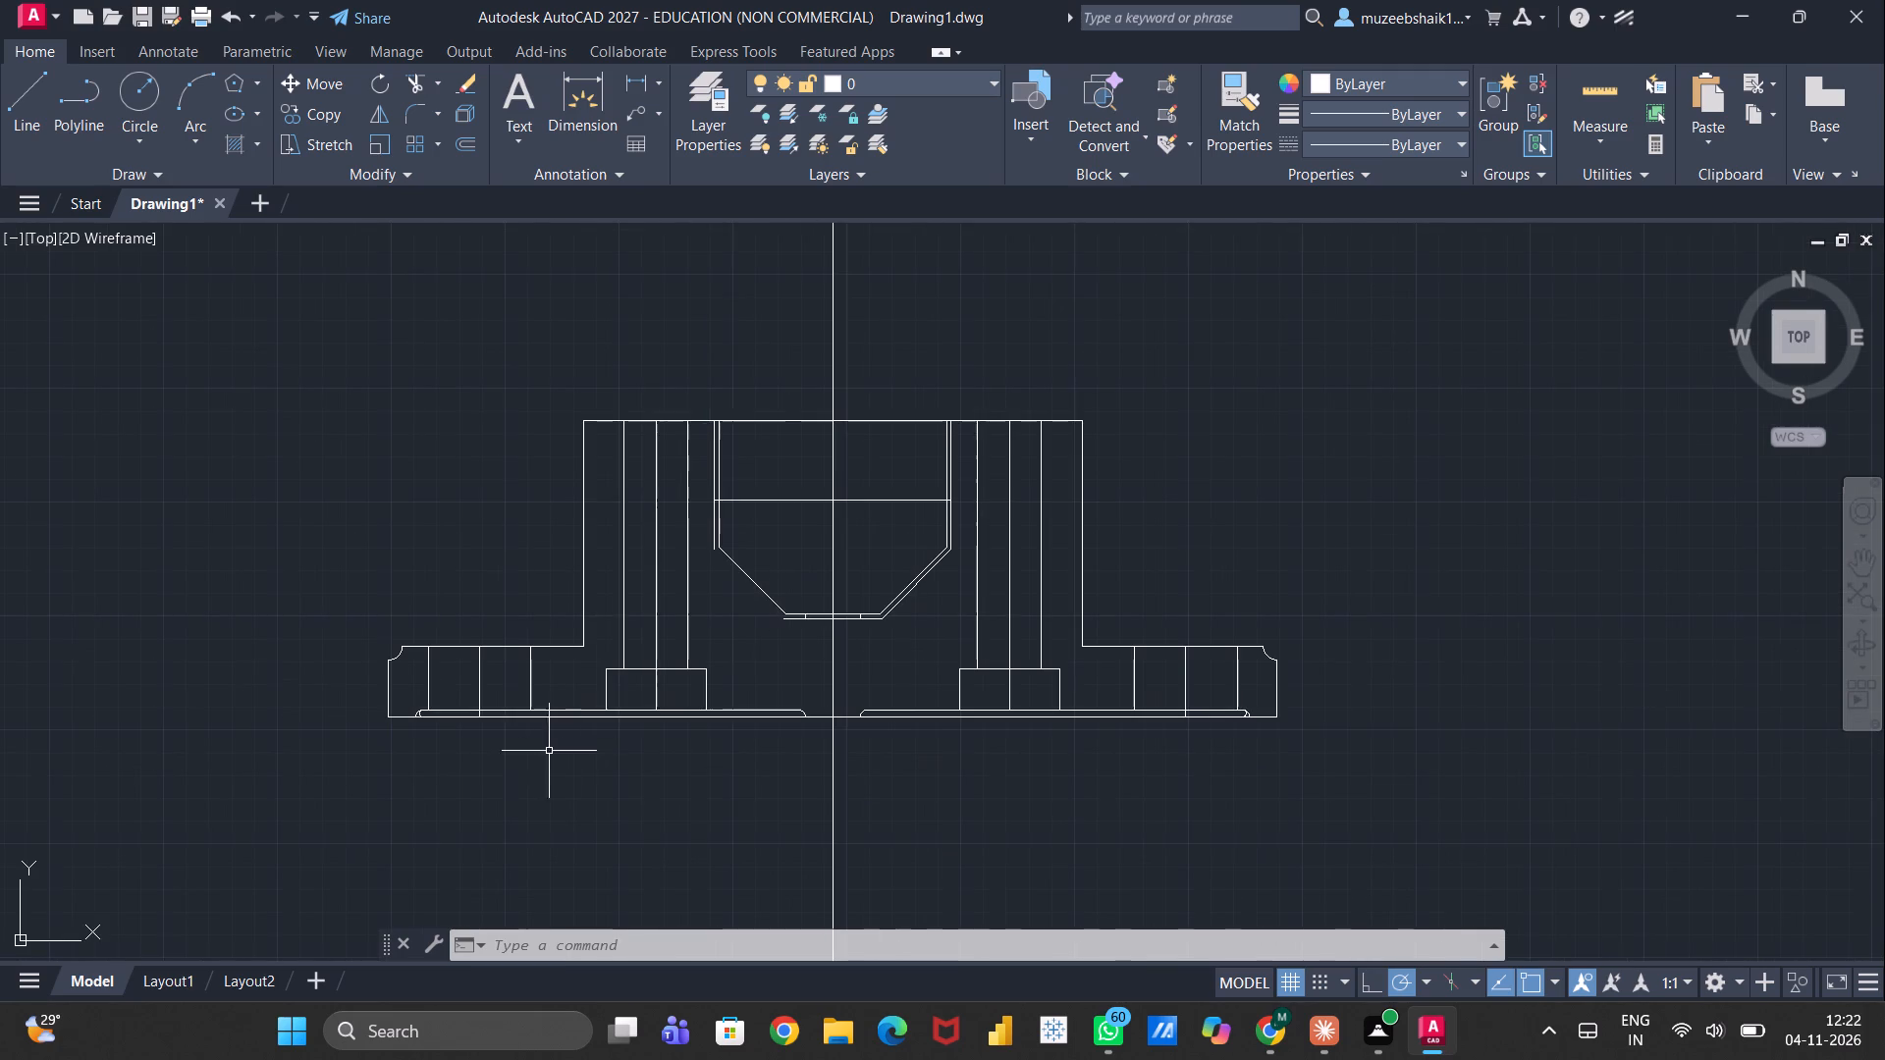
scroll(429, 672, up, 3)
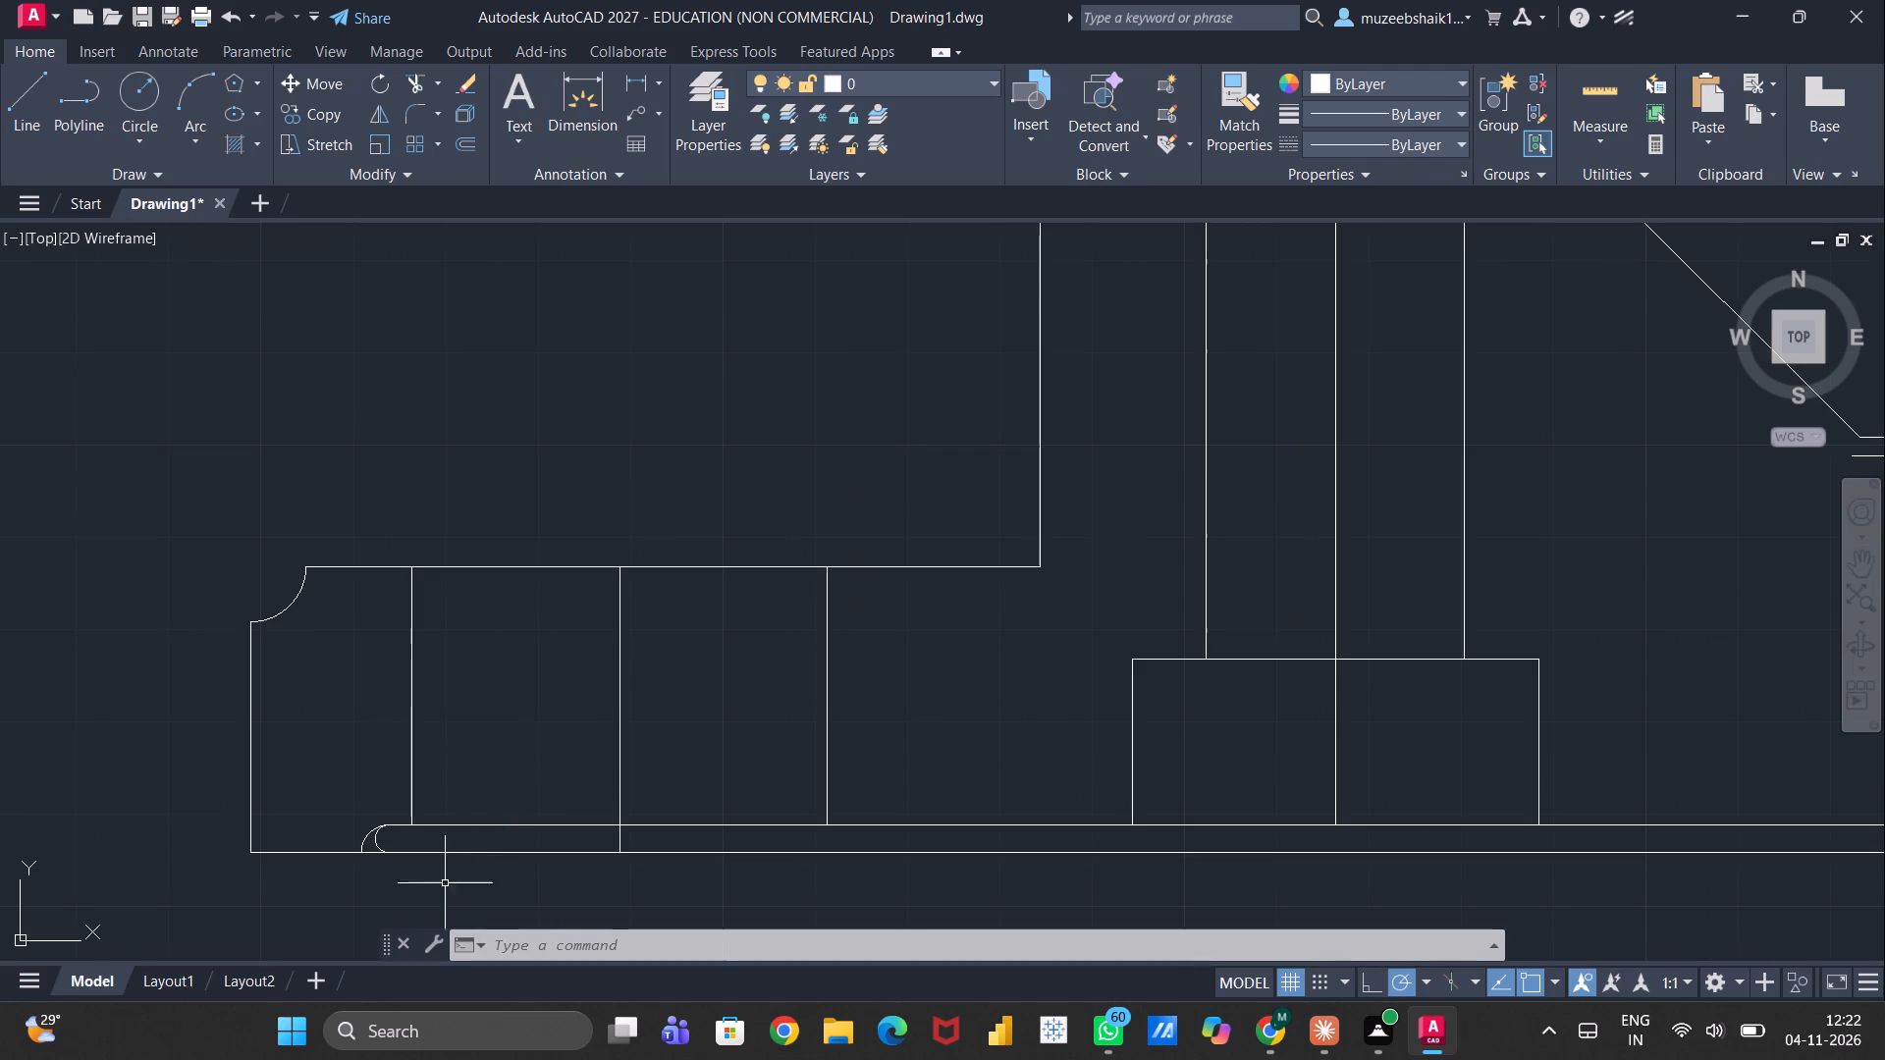
scroll(364, 927, up, 1)
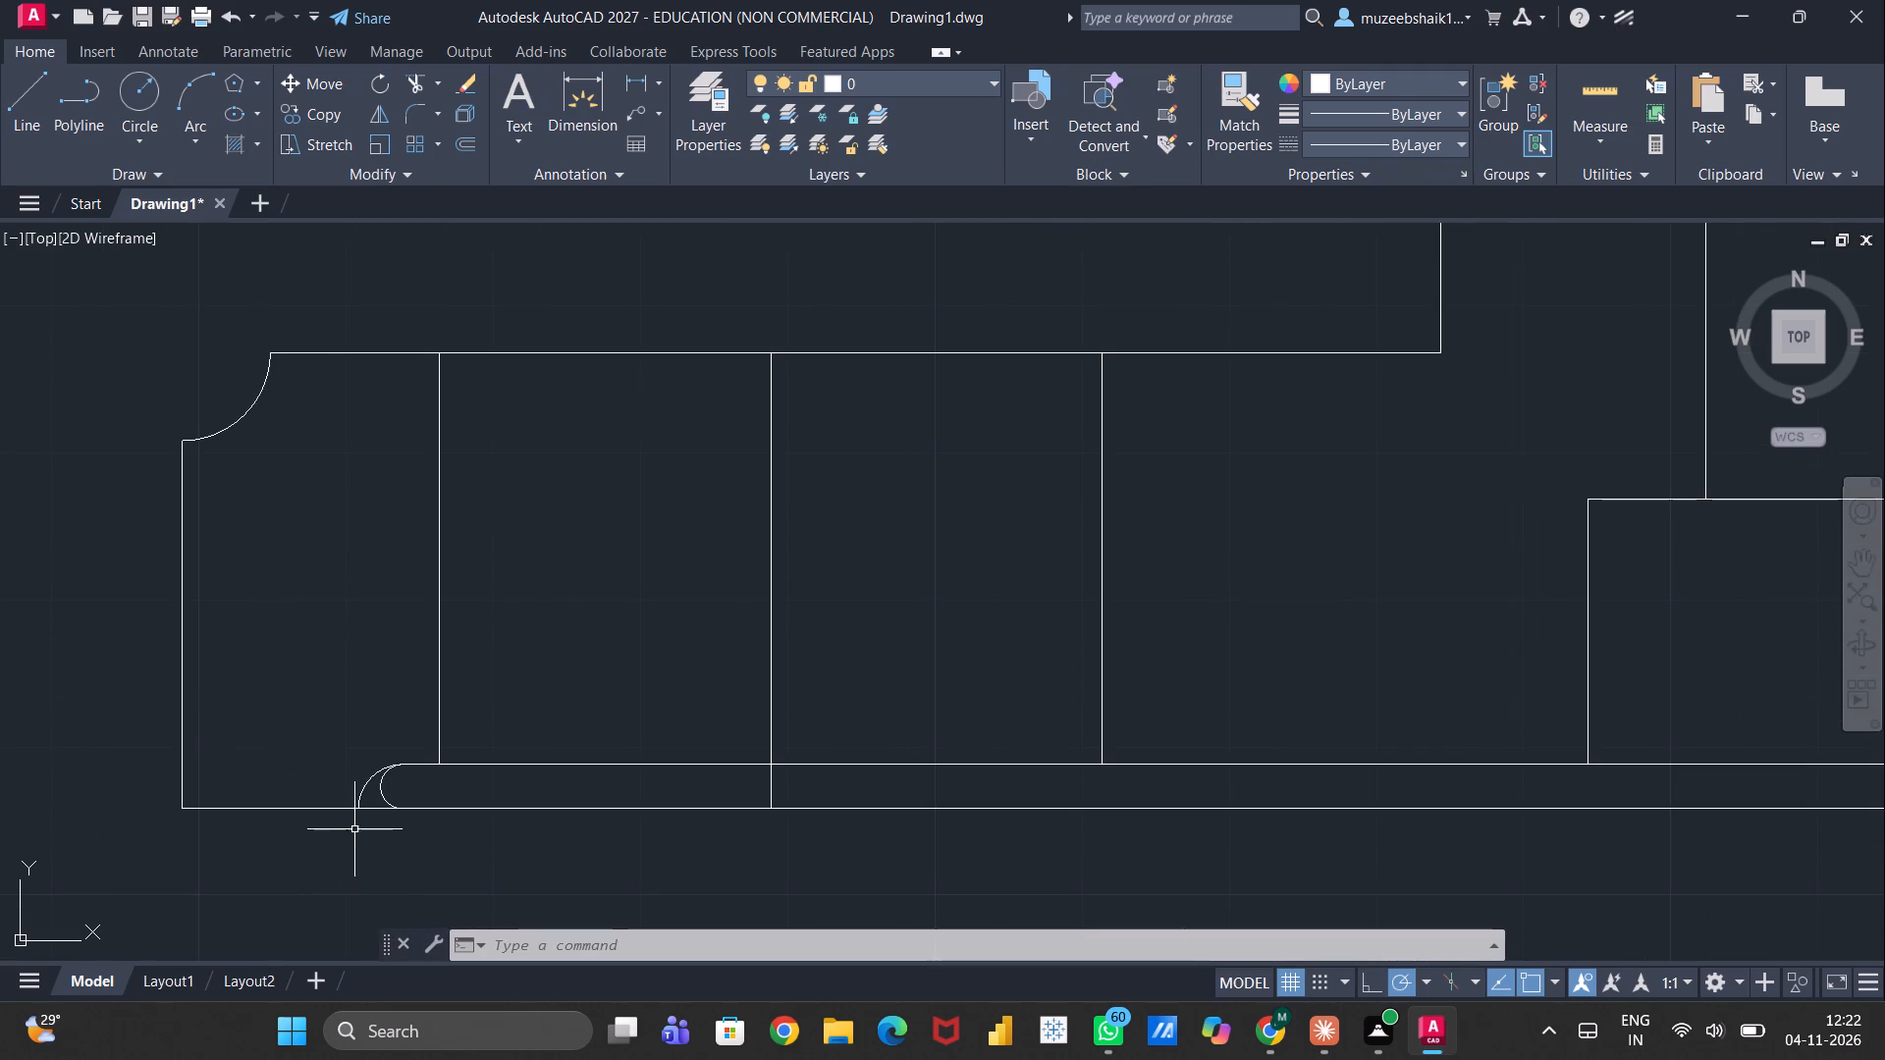
scroll(356, 829, up, 3)
scroll(369, 832, down, 3)
scroll(1196, 710, down, 3)
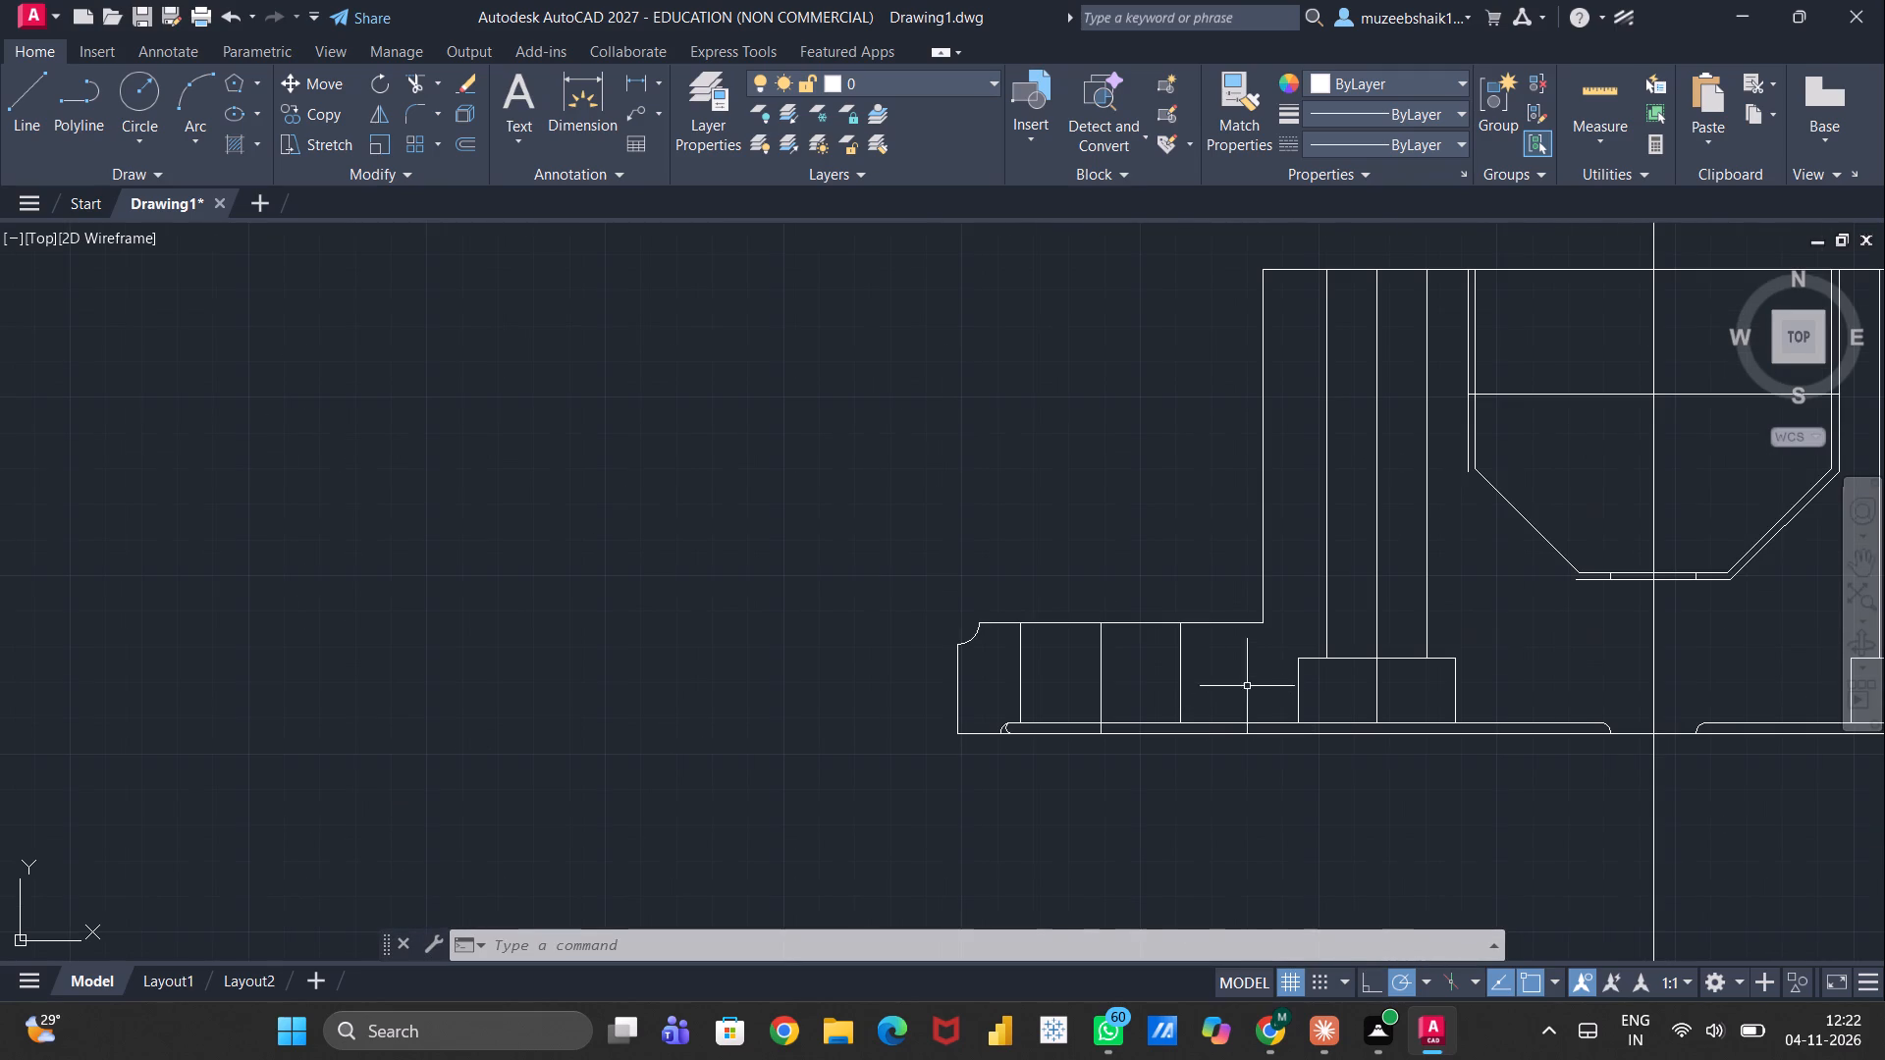
middle_drag(1348, 767, 578, 803)
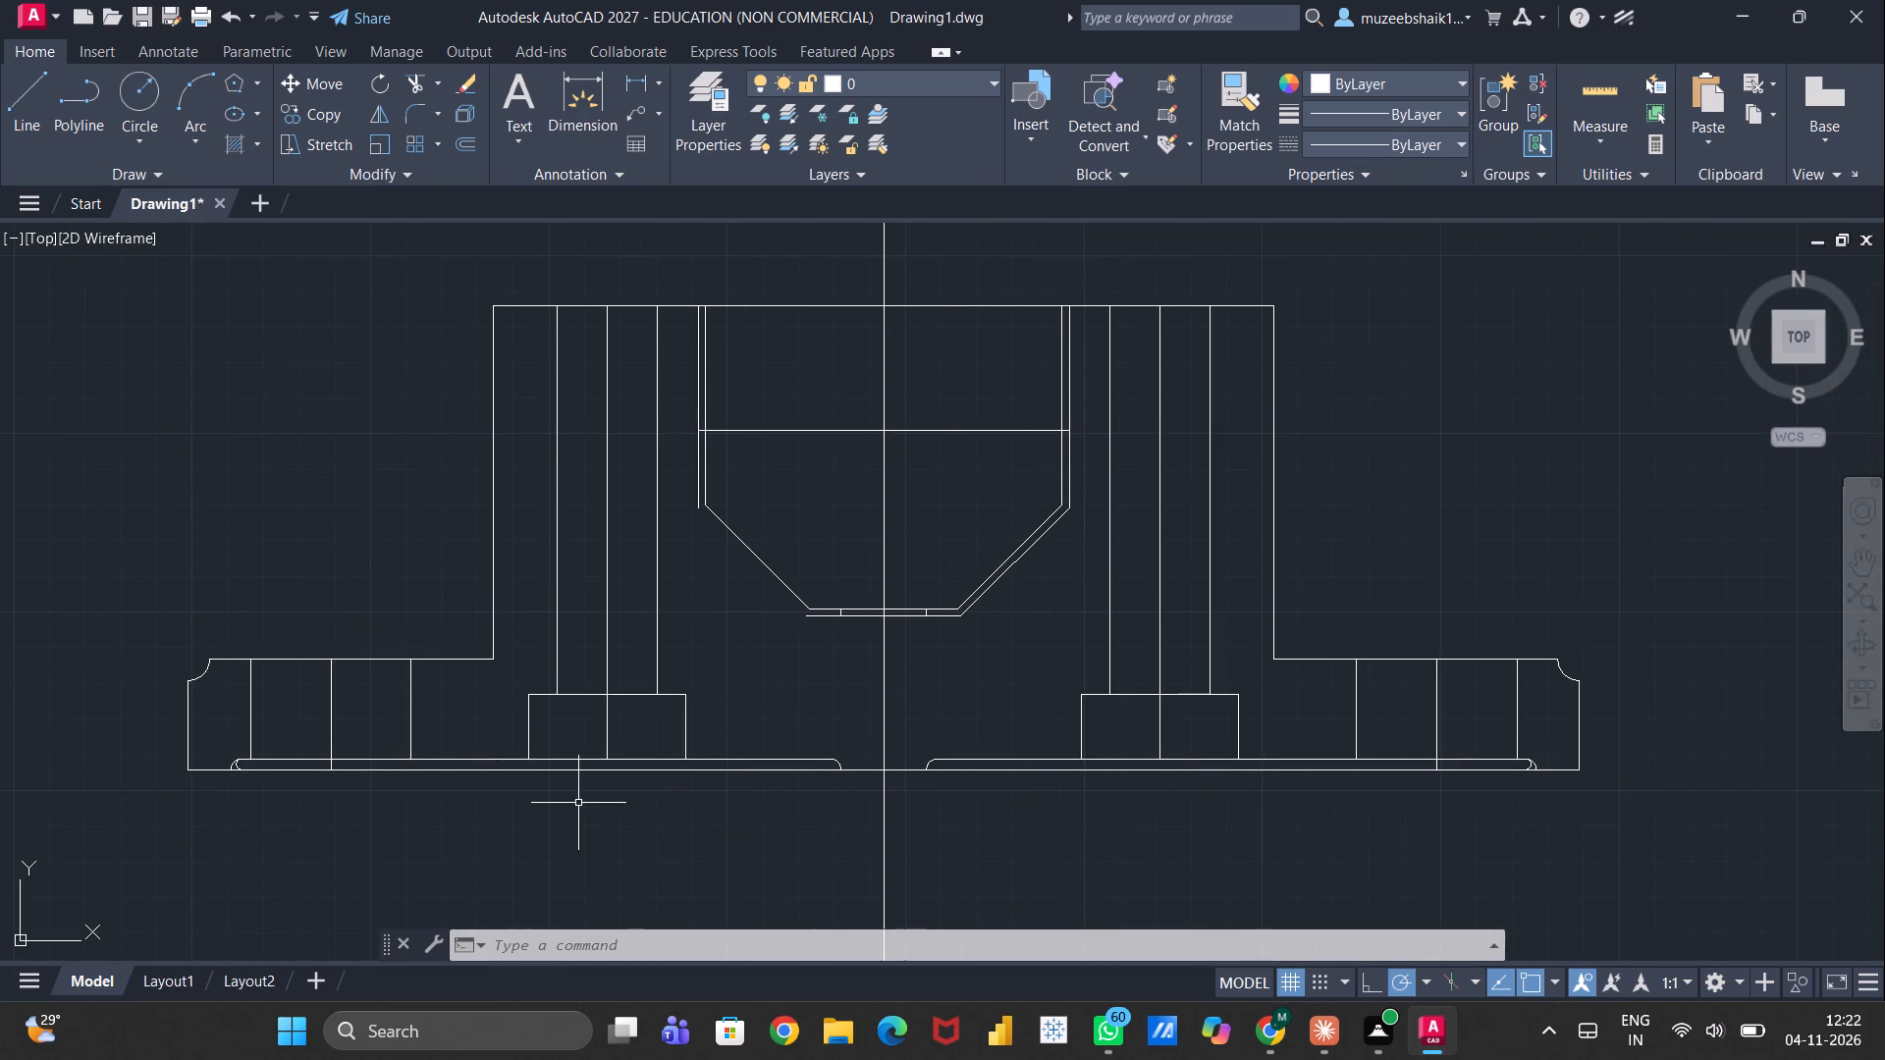
scroll(717, 803, up, 3)
scroll(828, 765, down, 3)
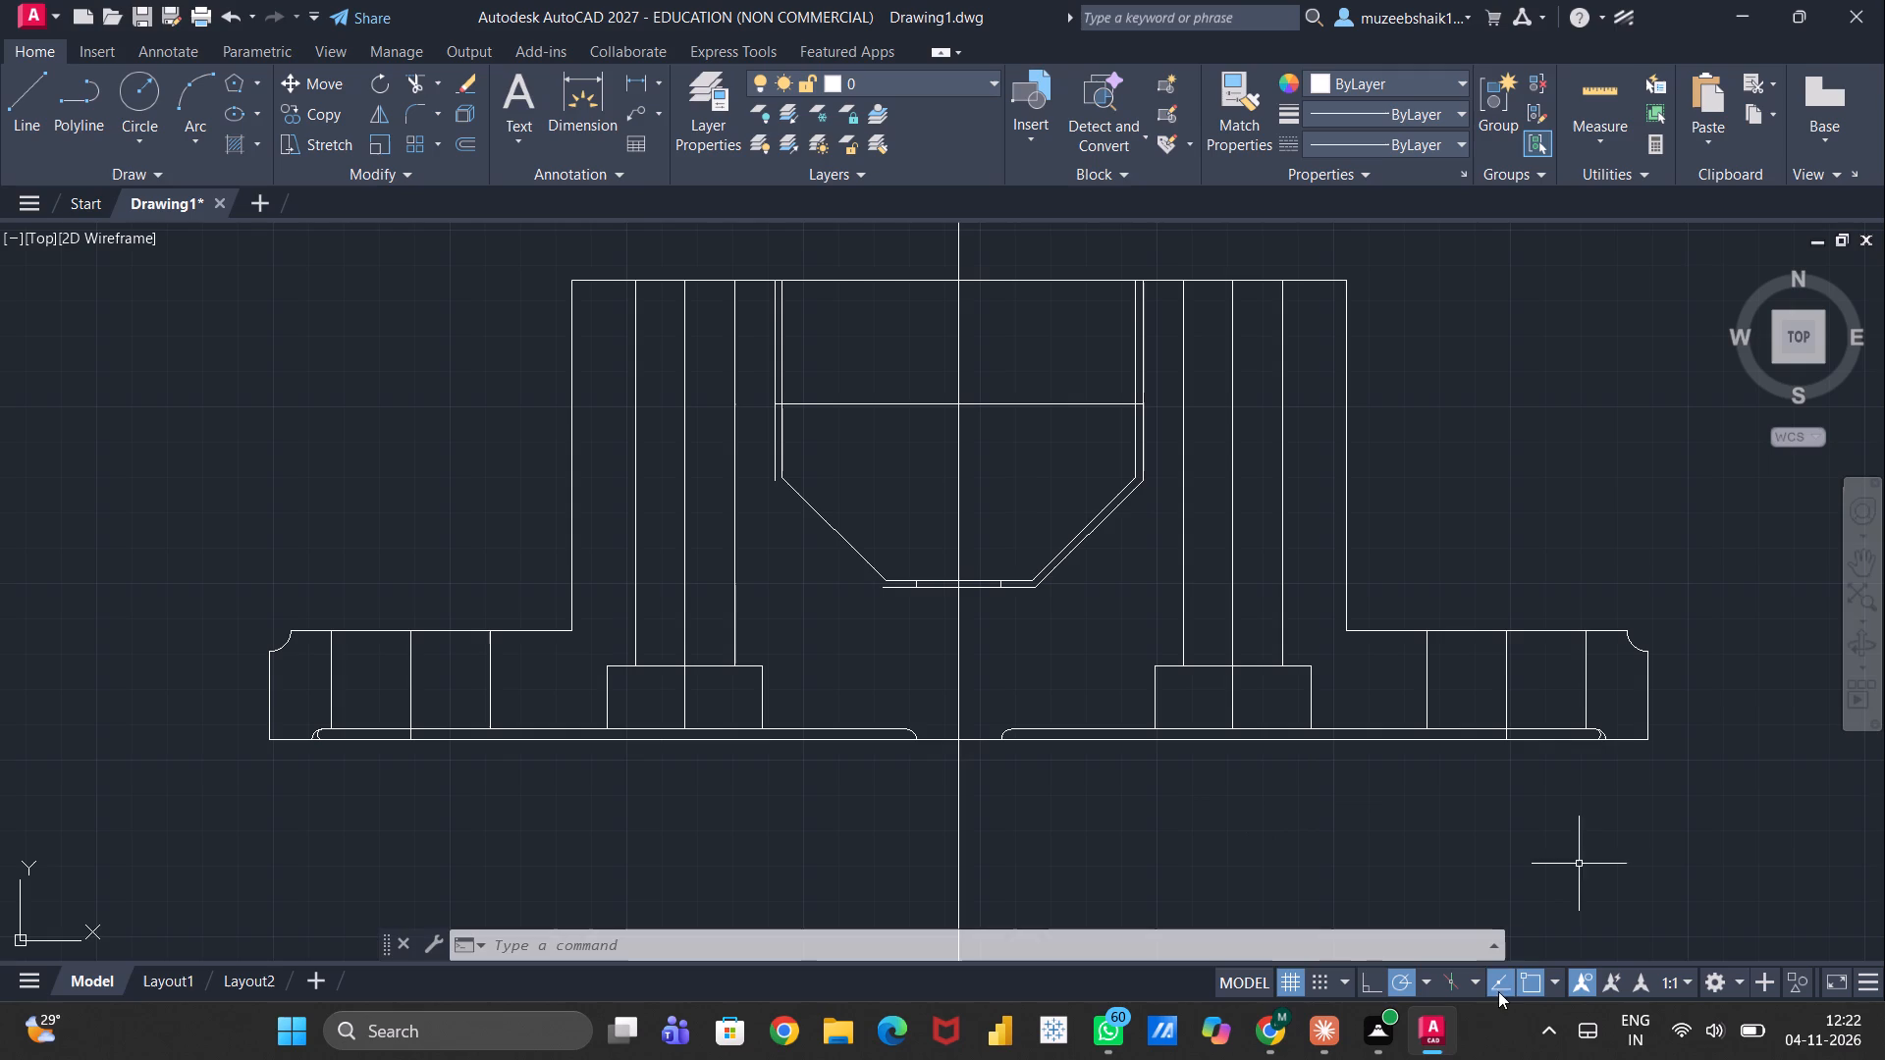
Trim away the smaller inner arc at the outer end of the base recess on the mirrored half.
scroll(223, 760, up, 4)
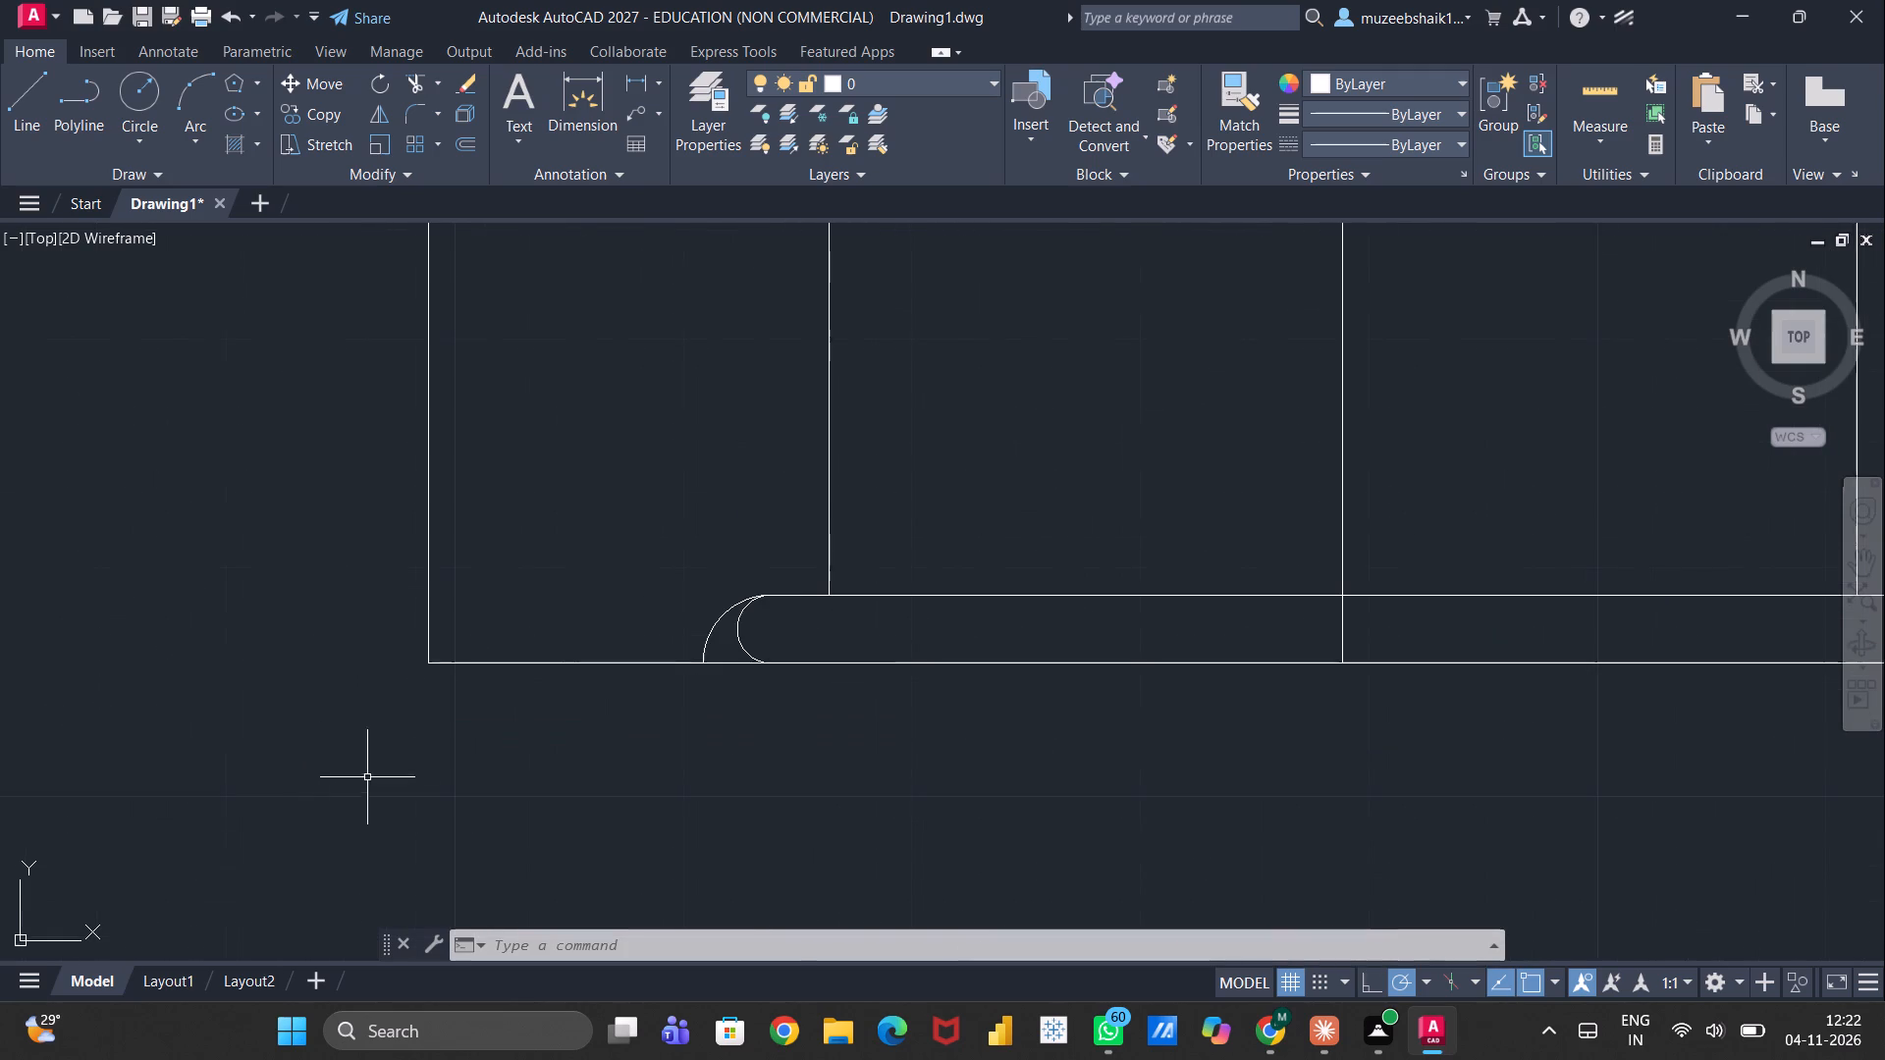
key(t)
key(r)
key(Return)
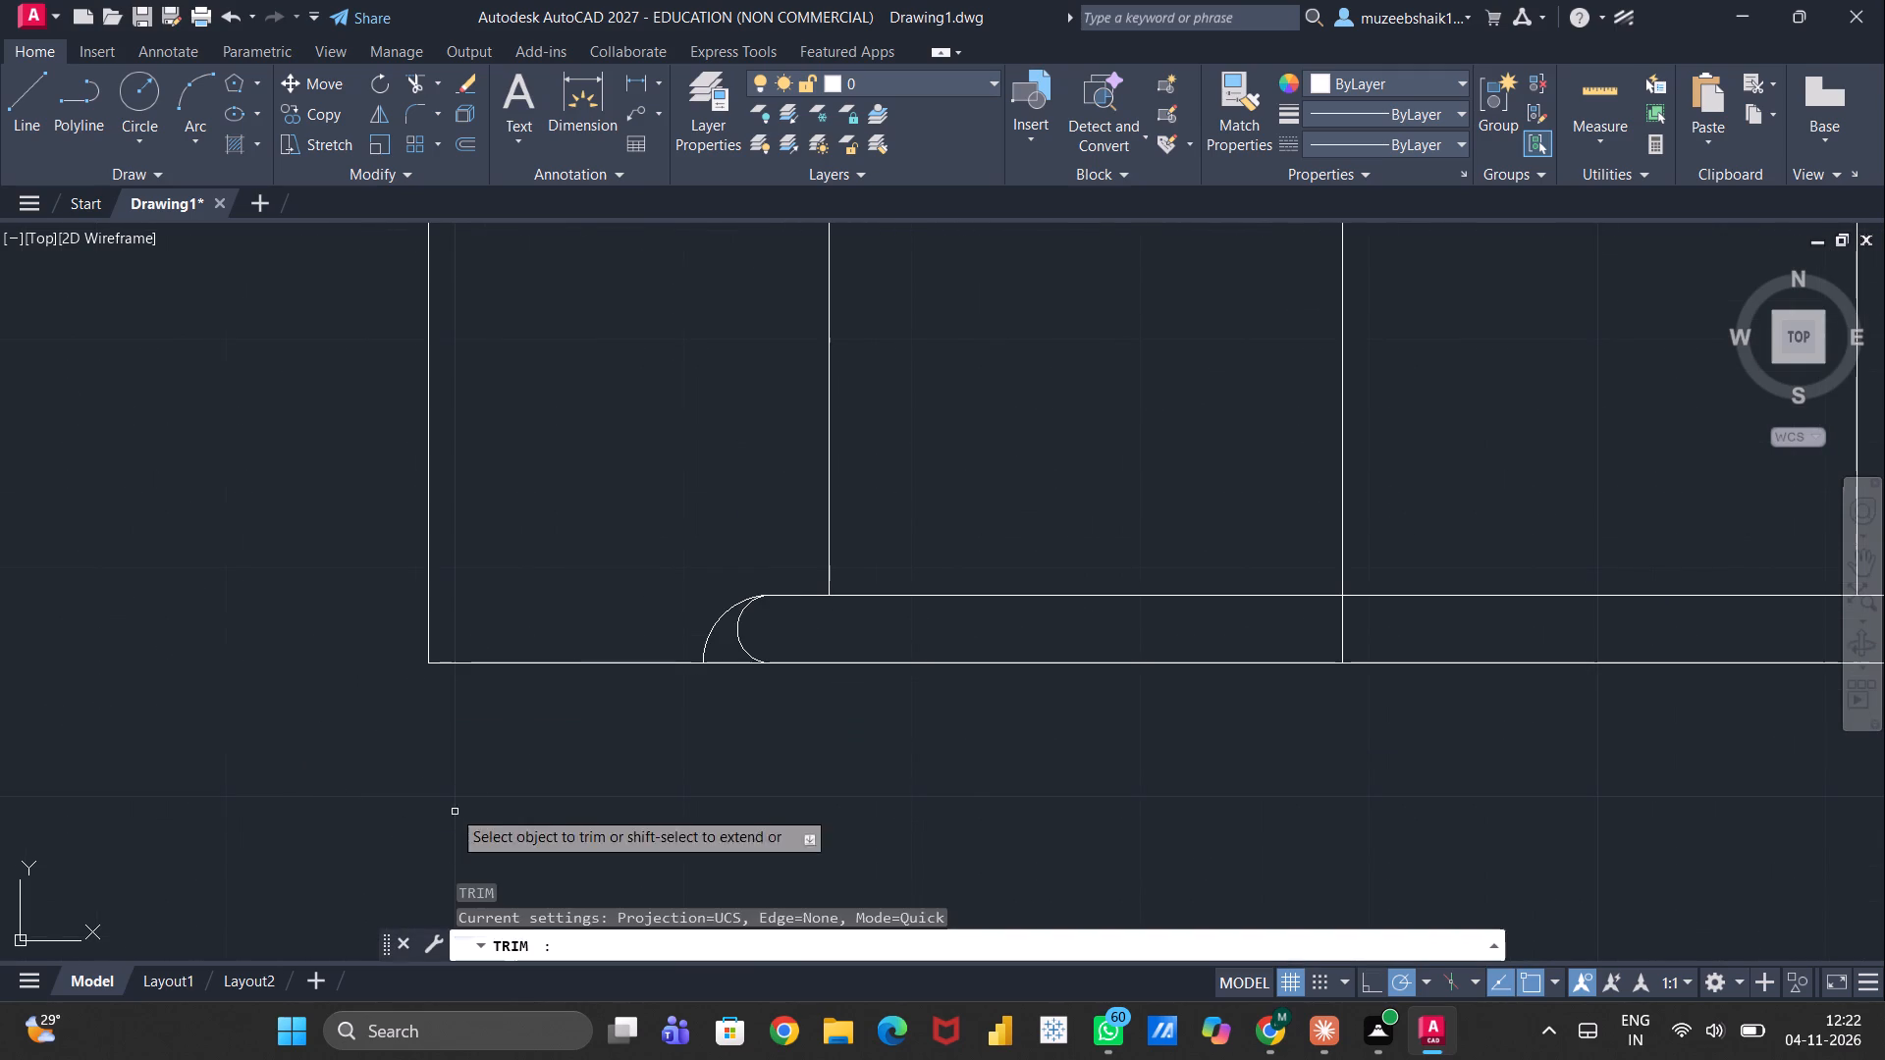
click(734, 638)
click(737, 644)
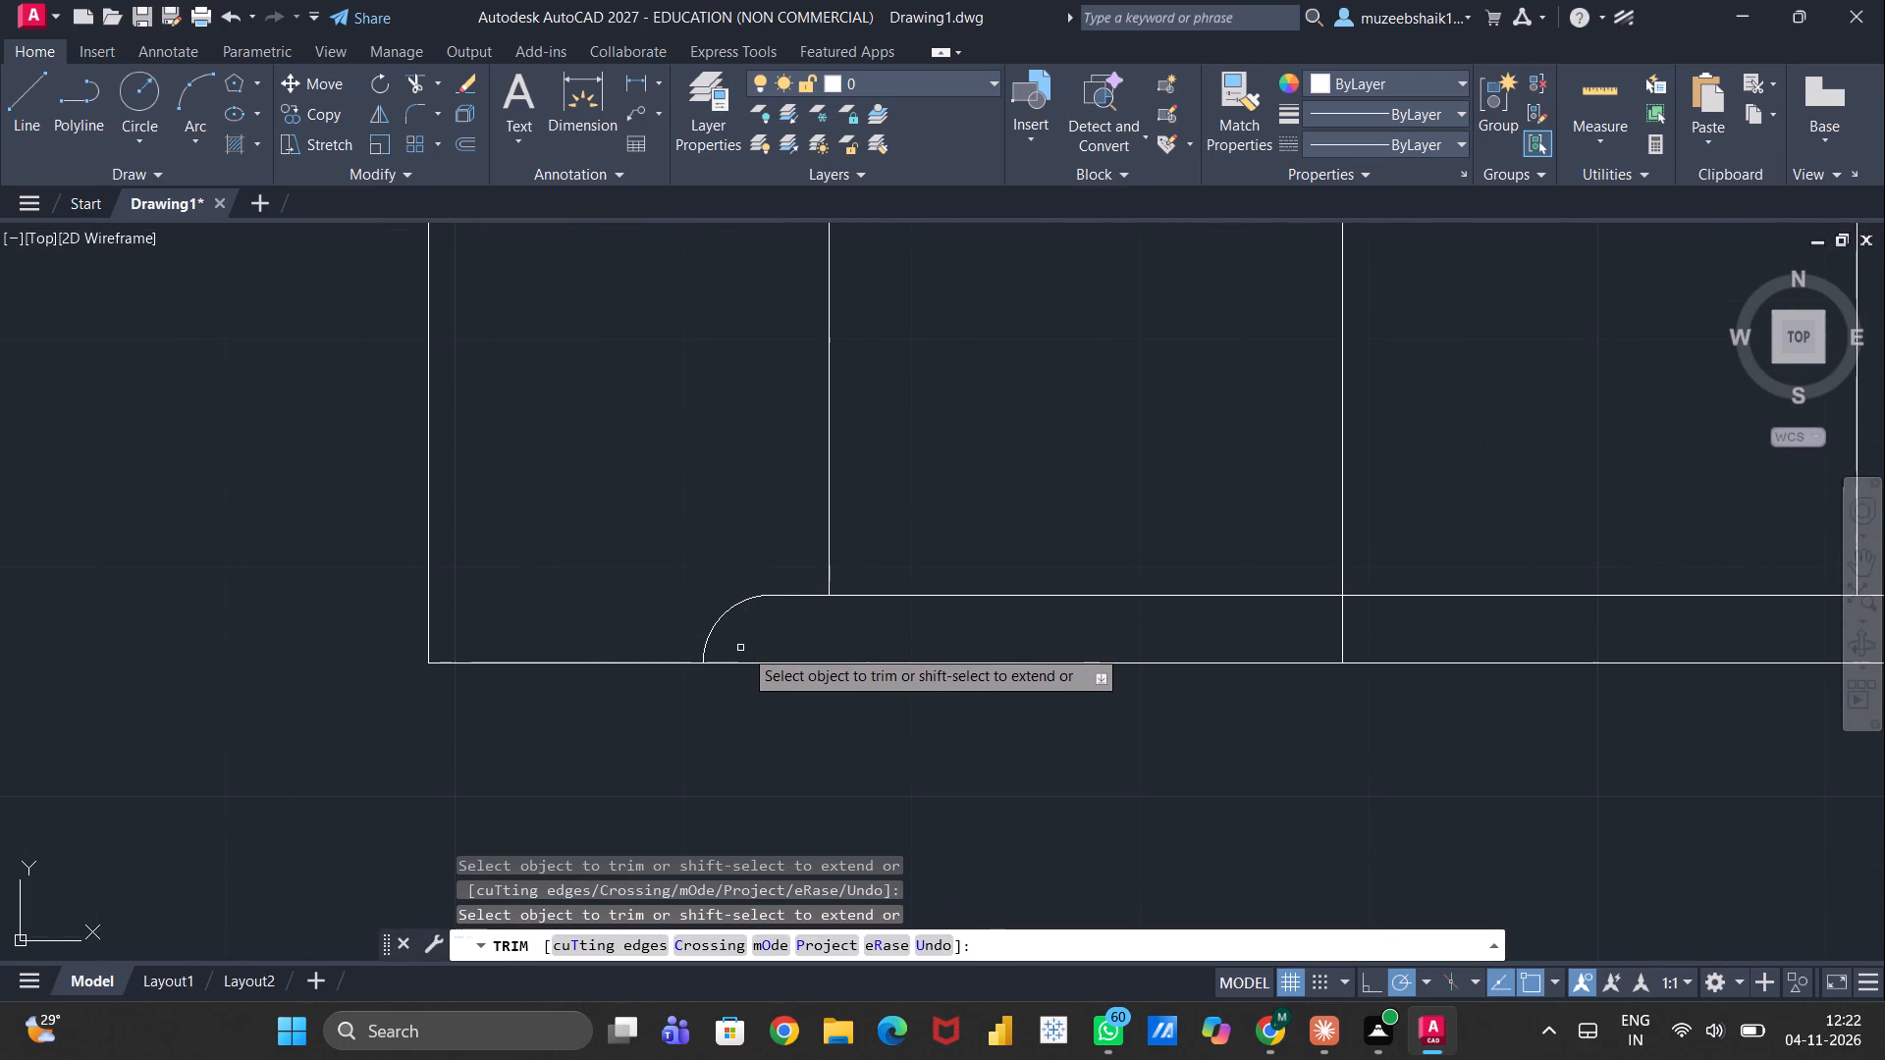
Trim away the matching smaller inner arc at the outer end of the base recess on the original half.
scroll(743, 648, down, 5)
middle_drag(1332, 710, 1321, 710)
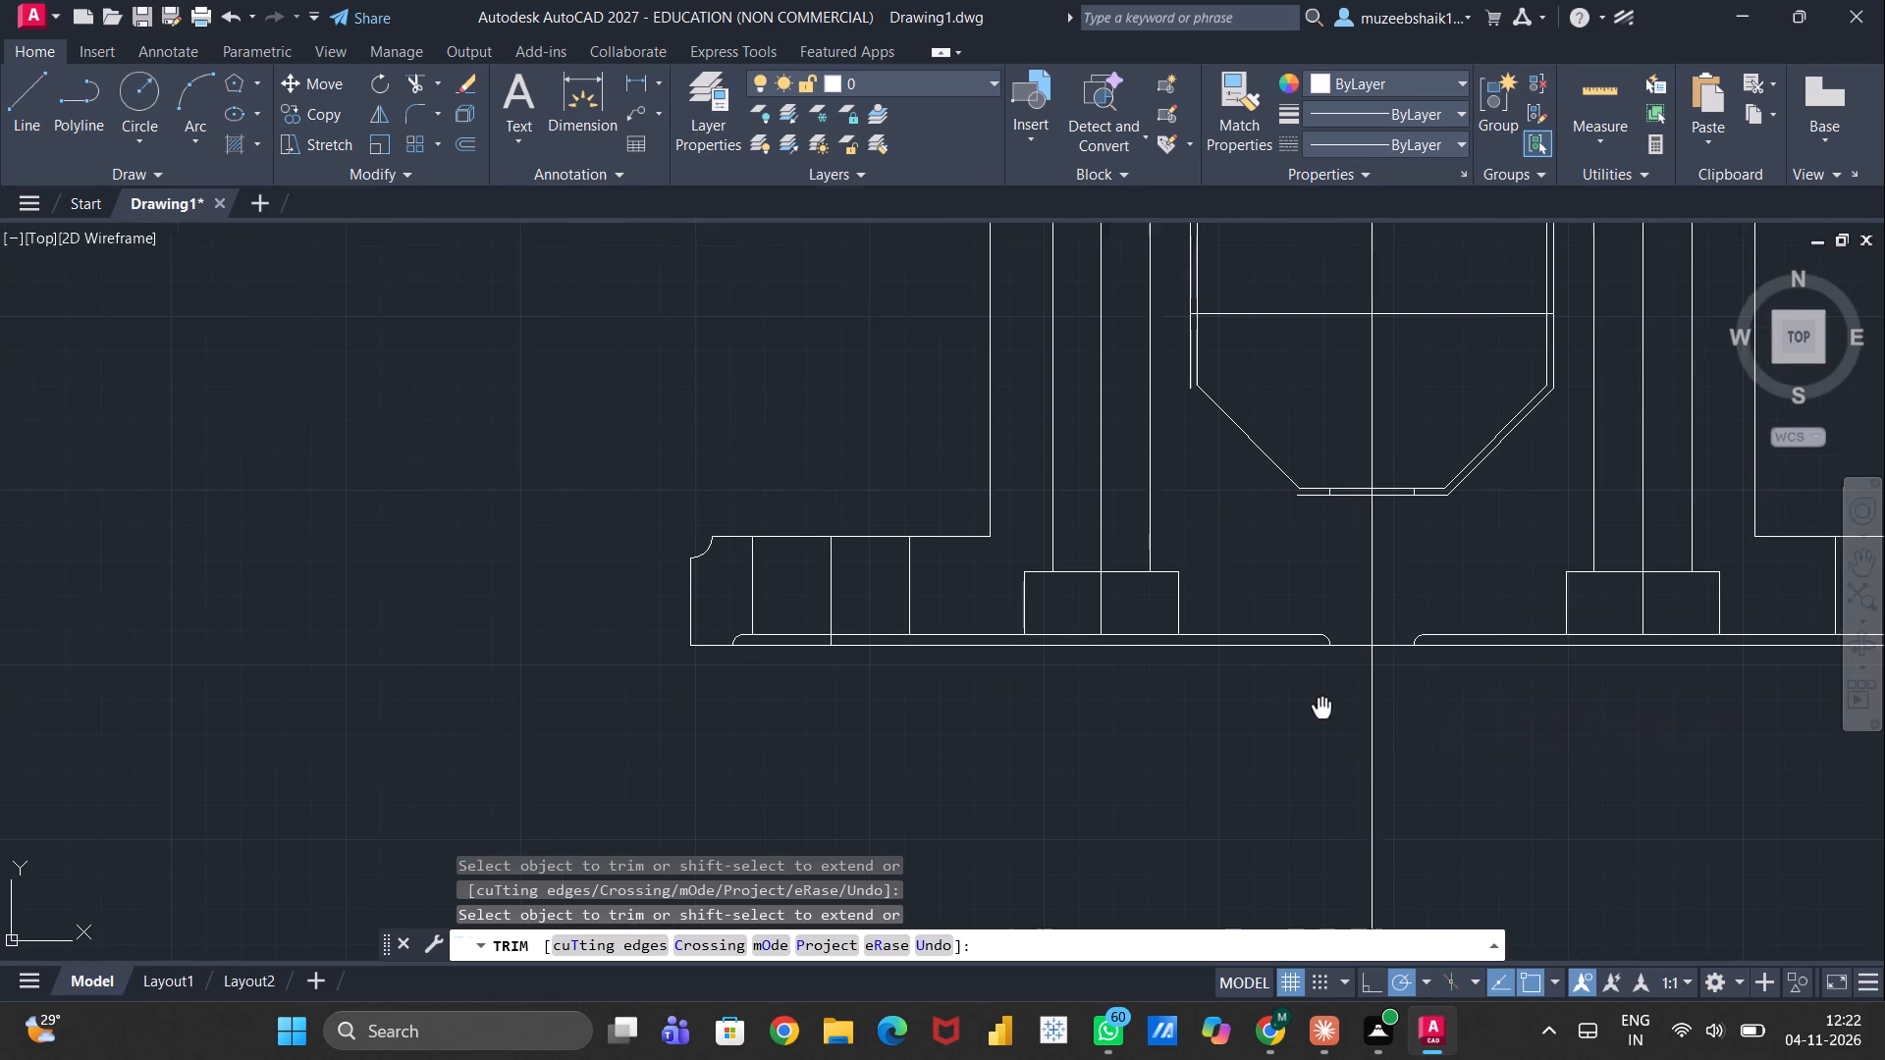
middle_drag(1321, 710, 574, 746)
scroll(1040, 705, up, 4)
scroll(1214, 671, down, 4)
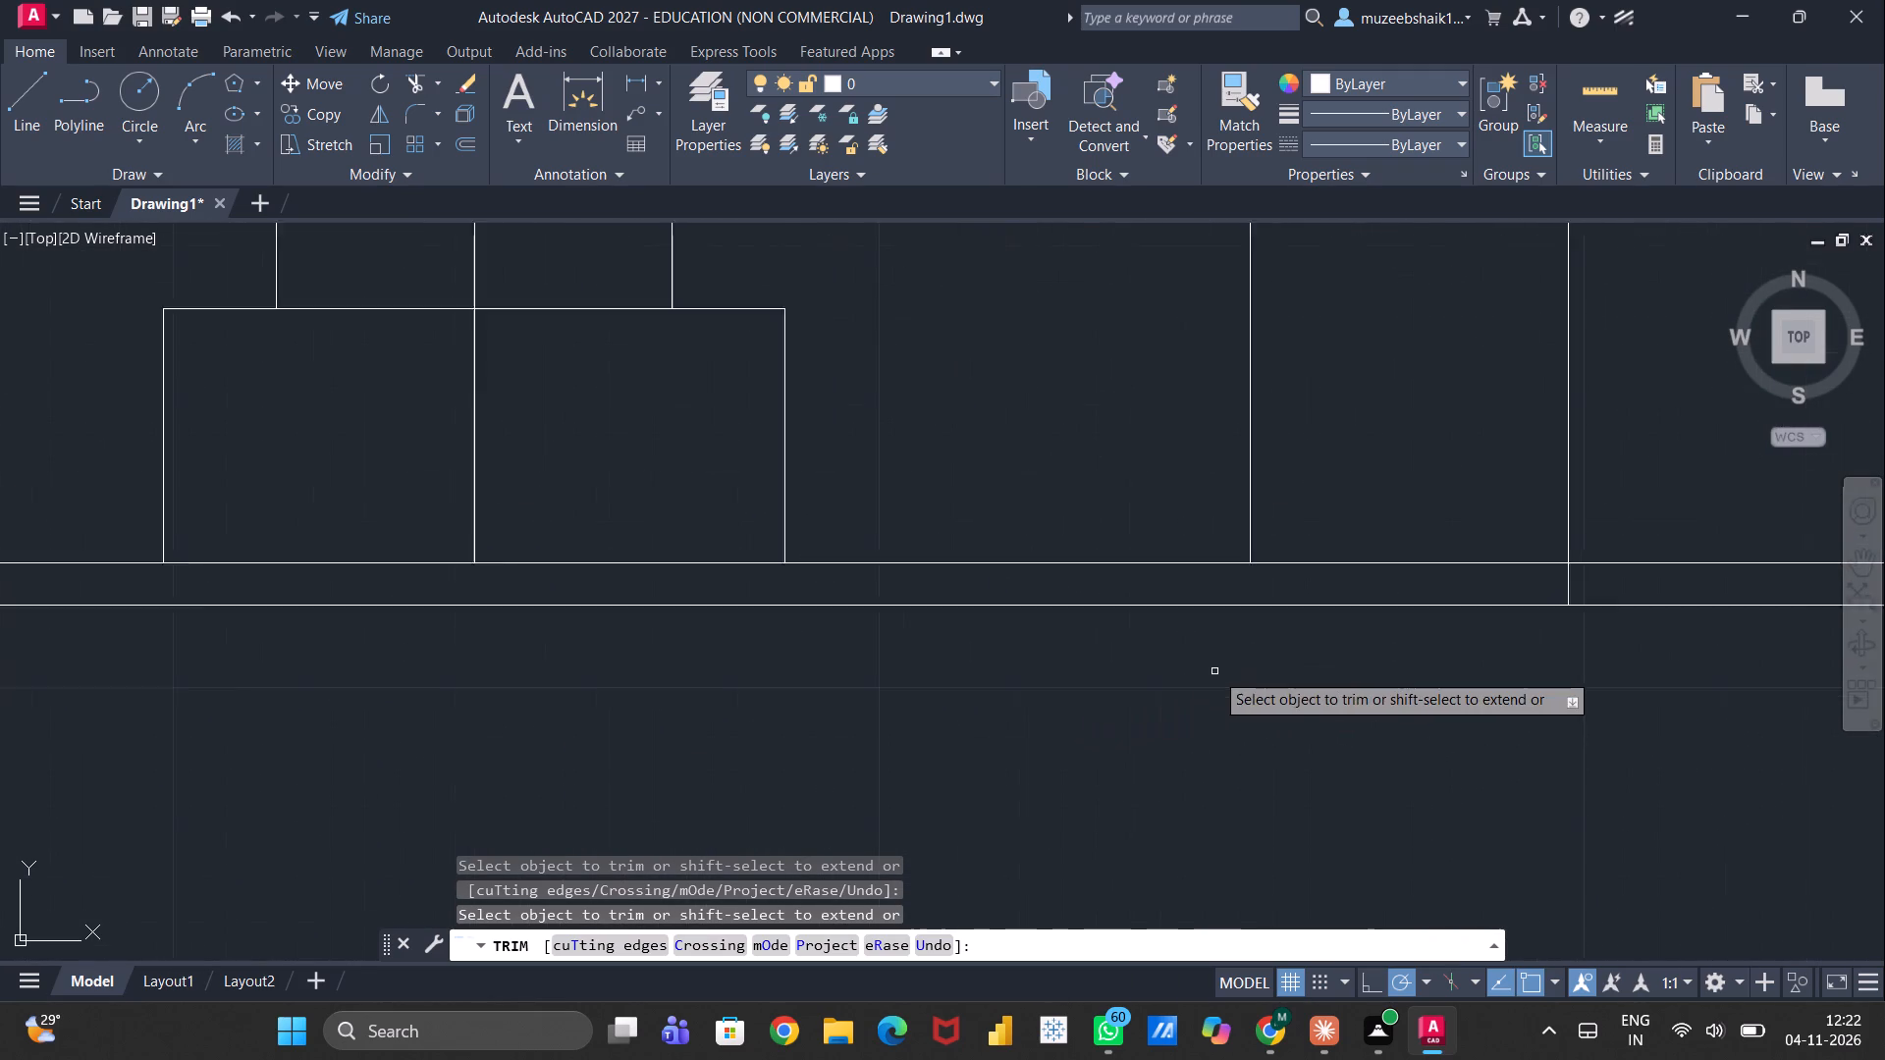
scroll(1432, 713, up, 1)
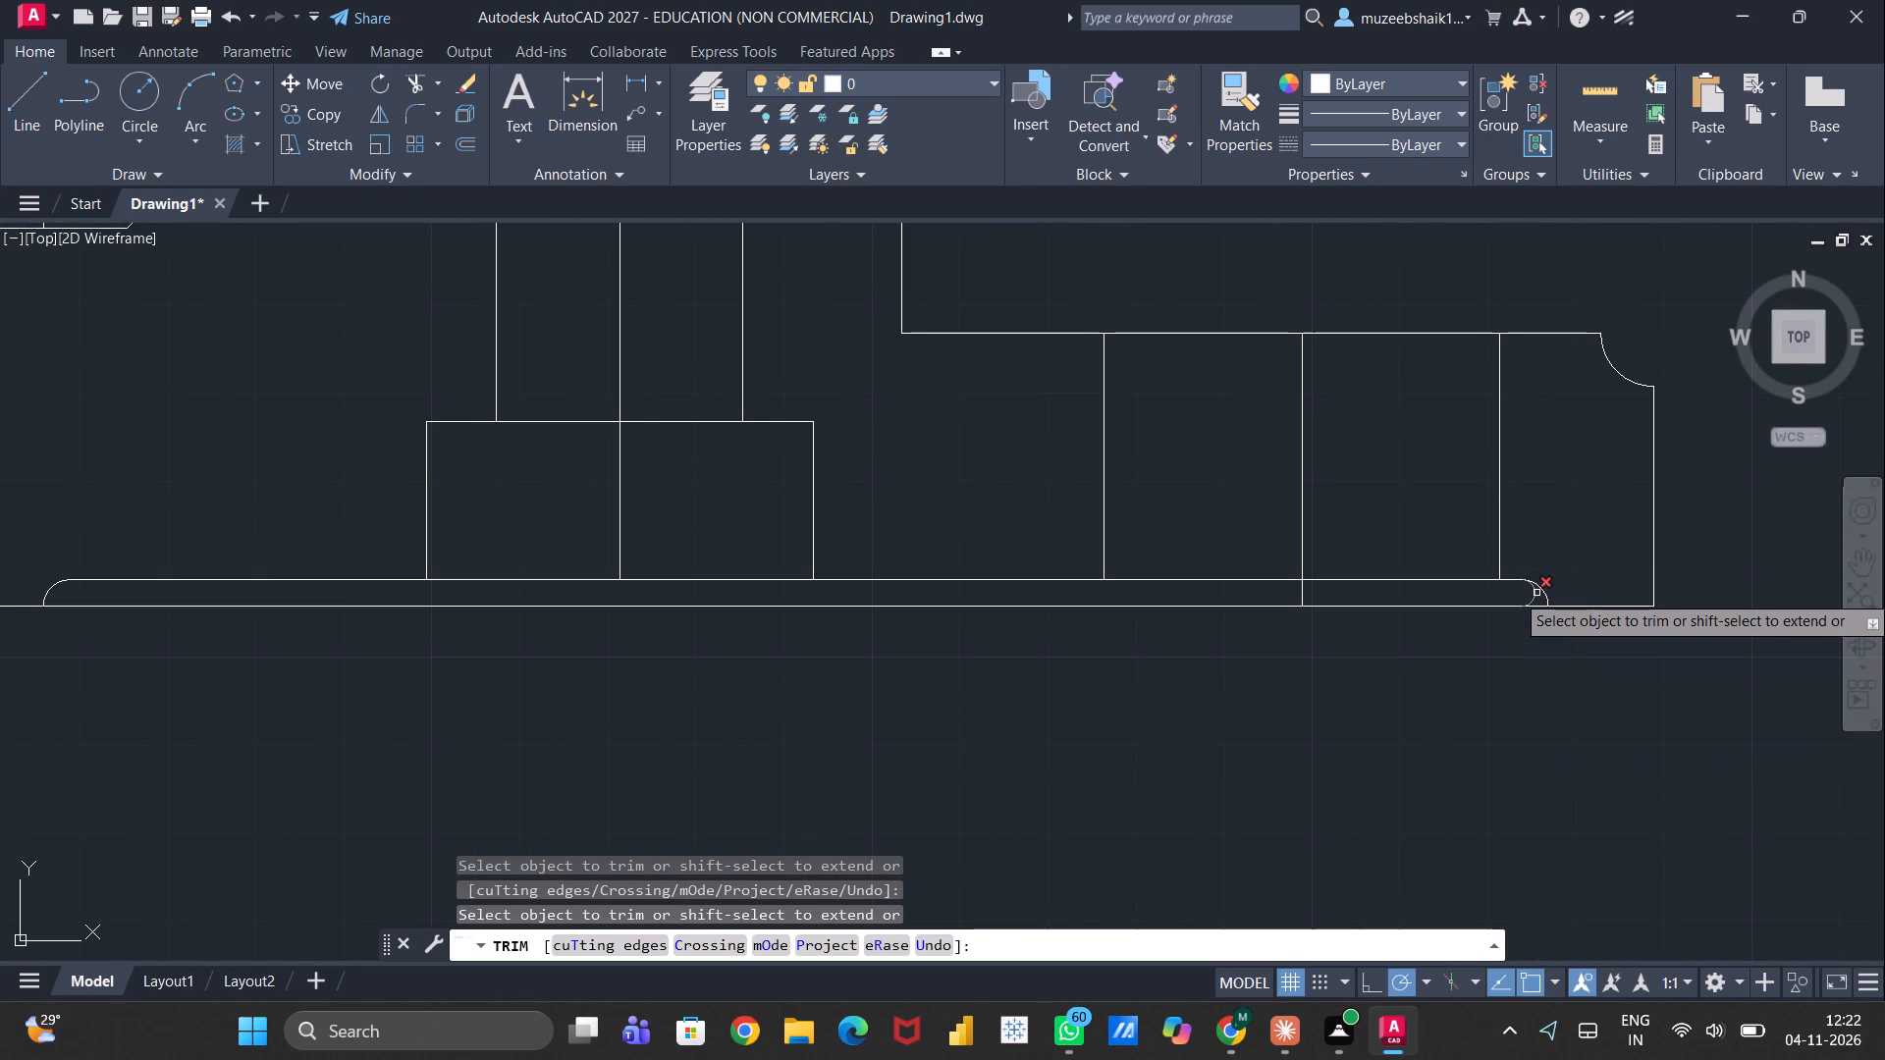
double_click(1536, 593)
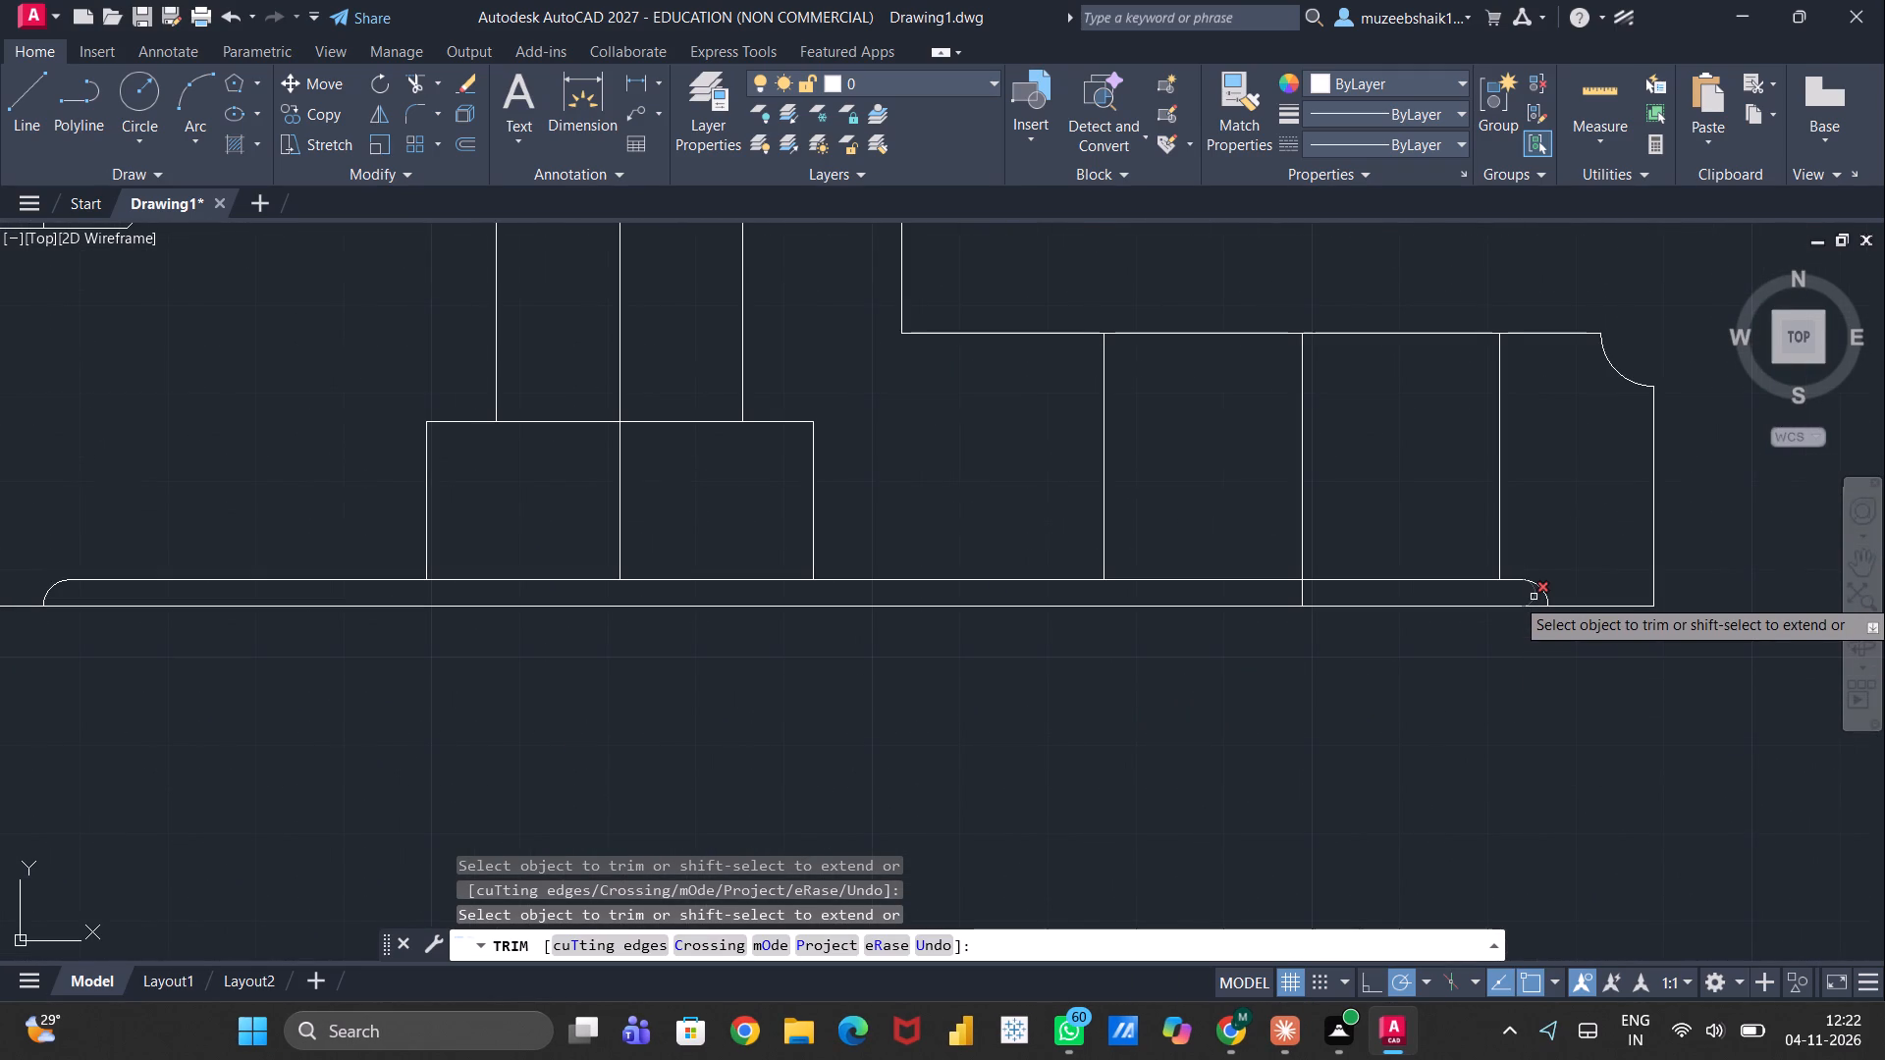
click(1534, 597)
scroll(1017, 735, down, 3)
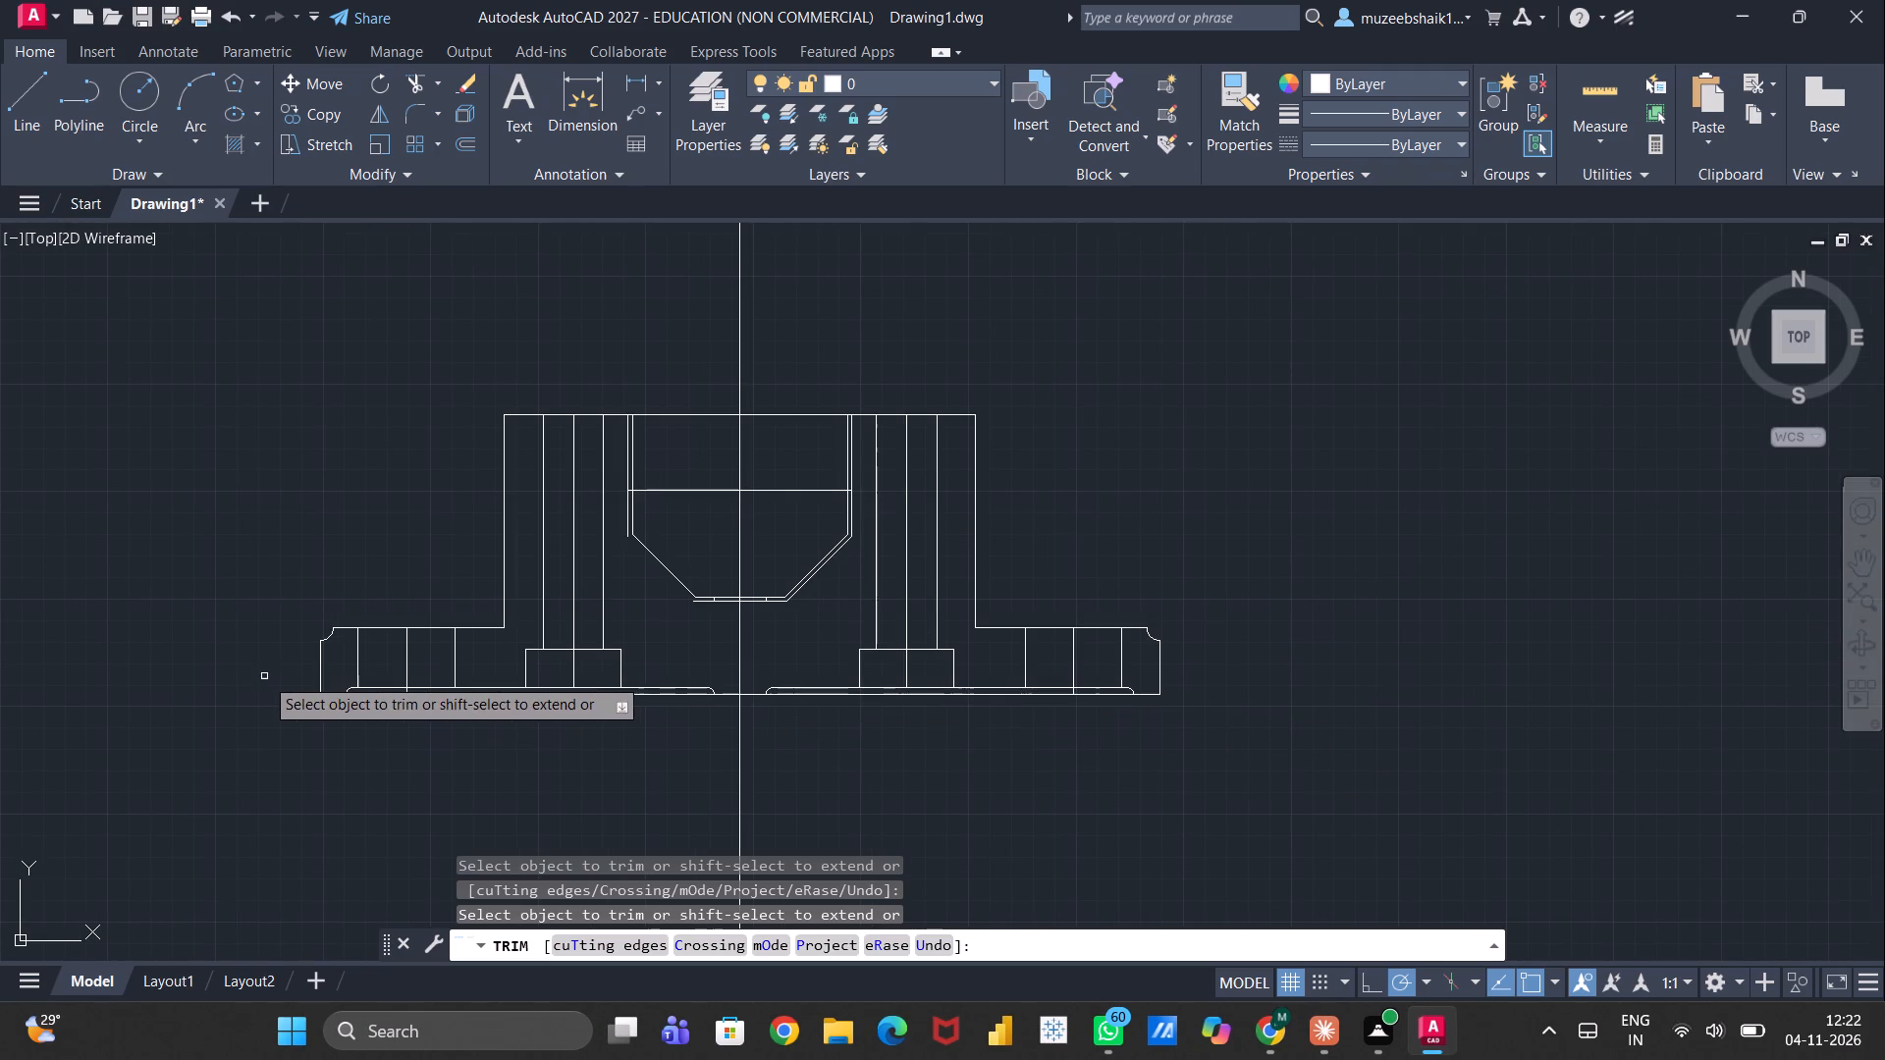
scroll(232, 649, up, 2)
scroll(367, 752, up, 1)
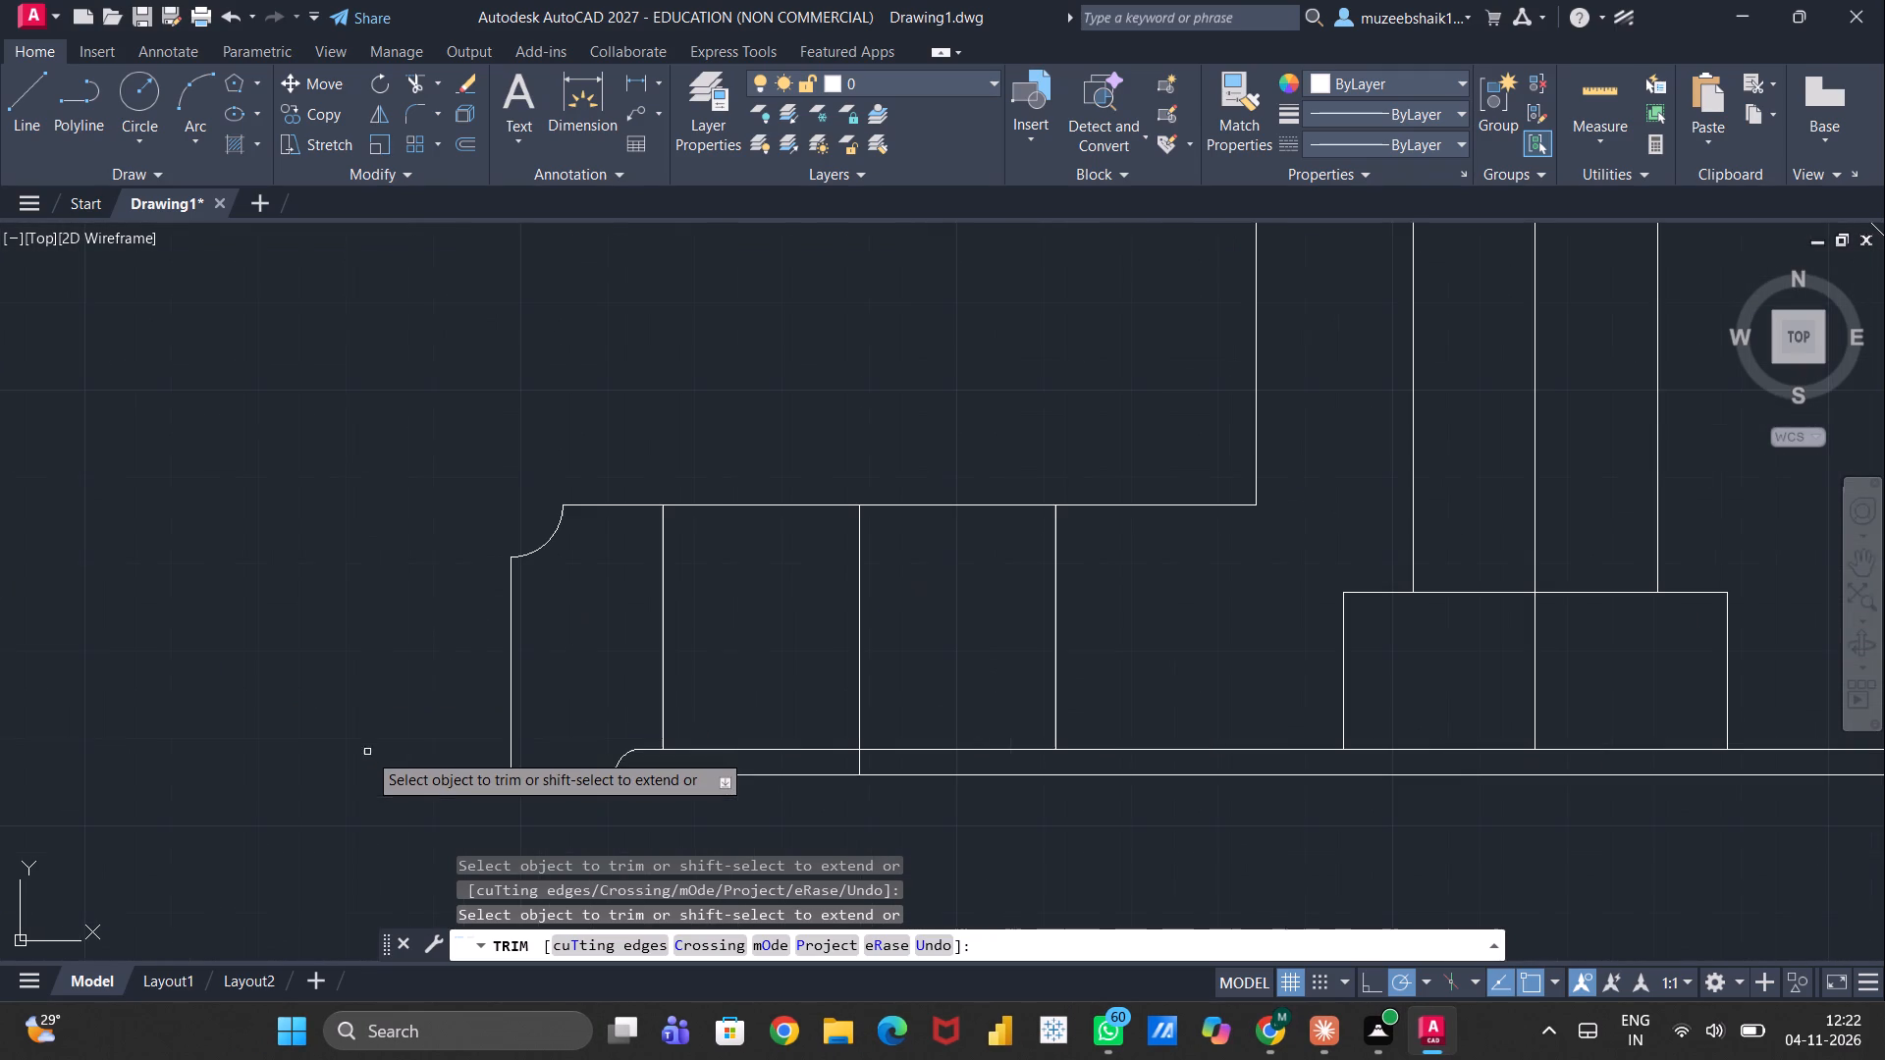
key(Escape)
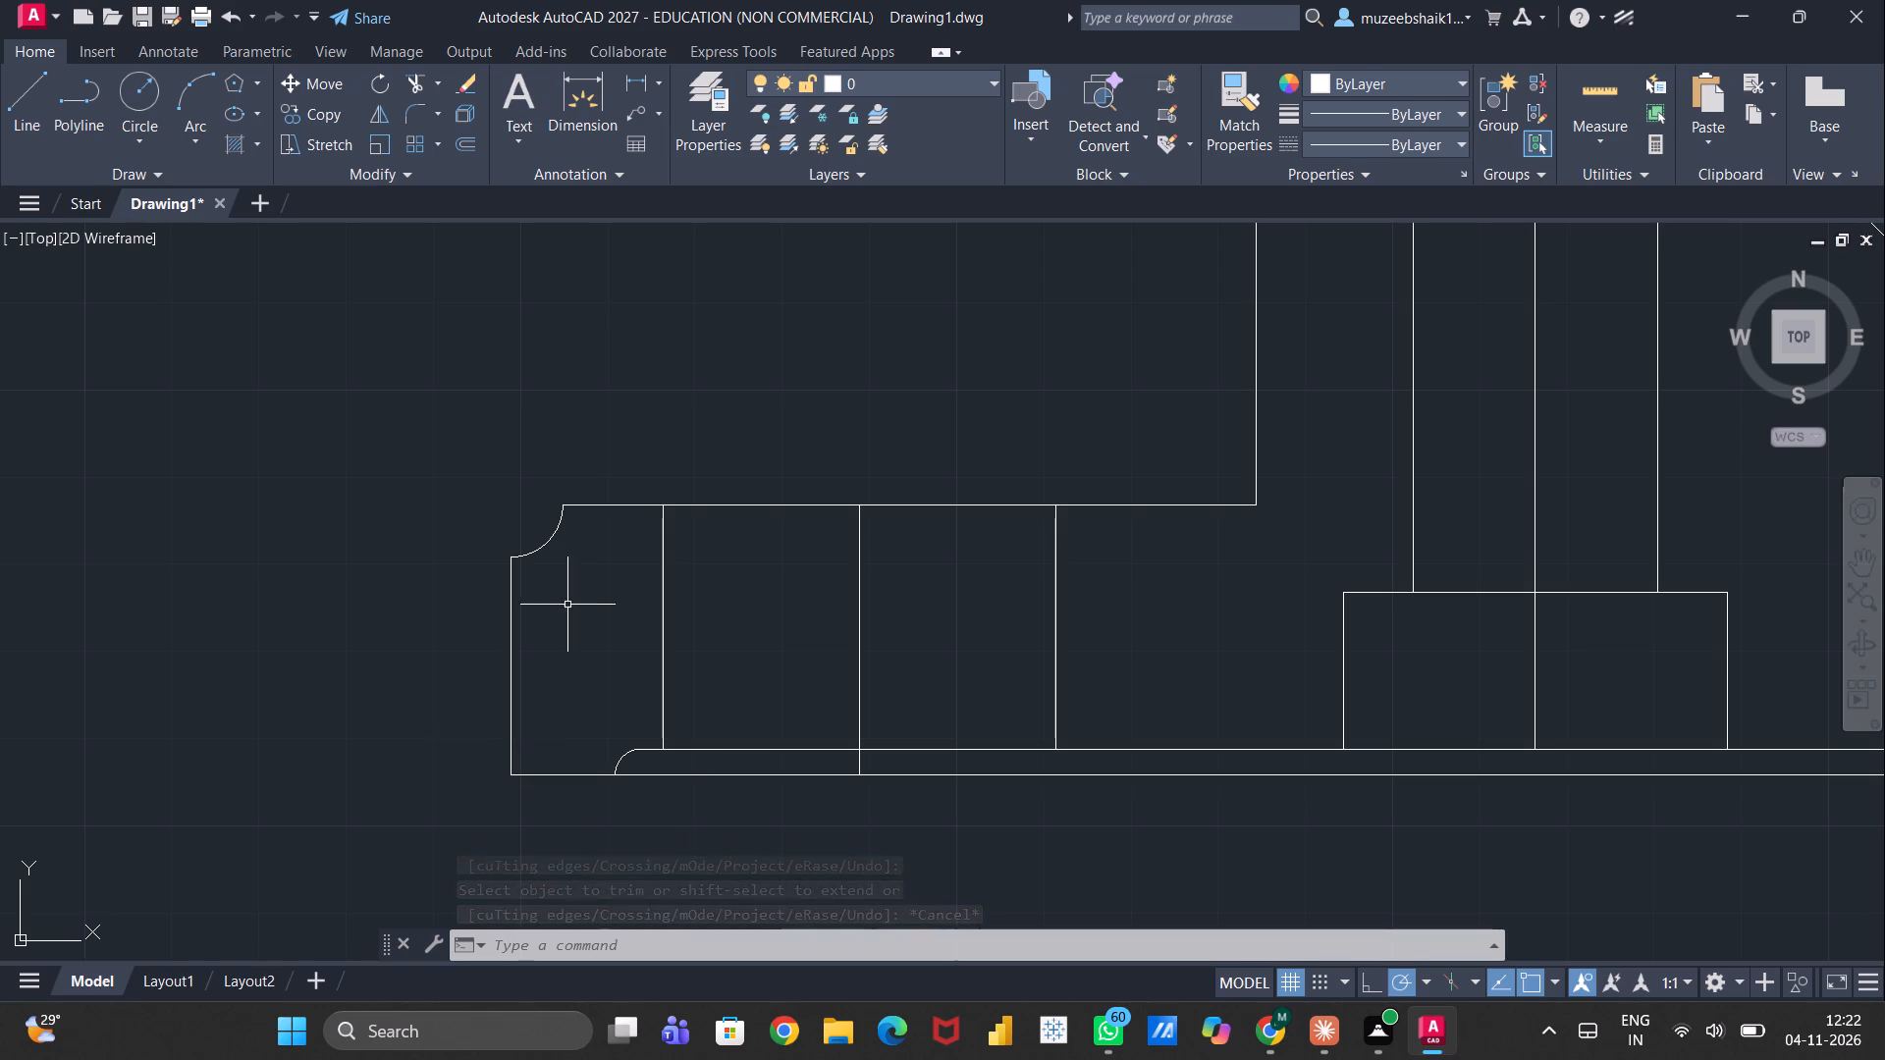
Offset the flange's top edge on the original half downward by 6.
key(o)
key(Return)
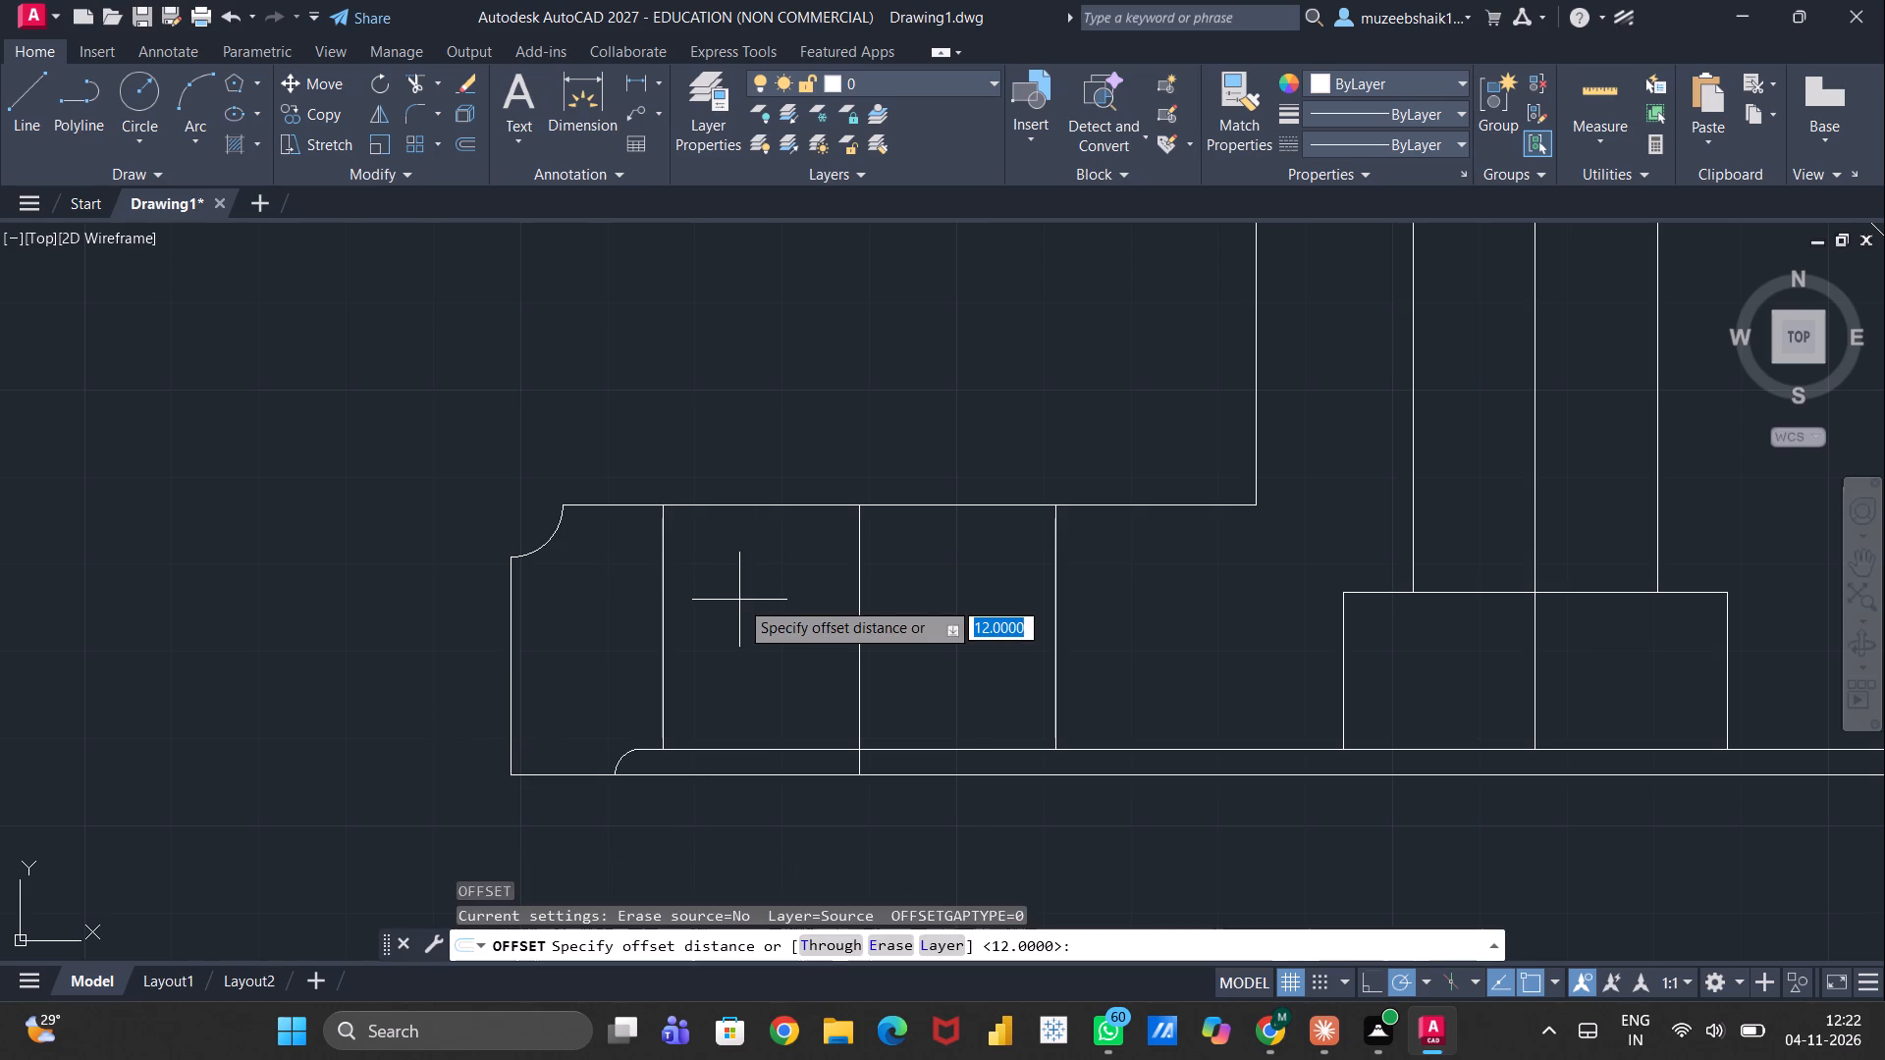
key(6)
key(Return)
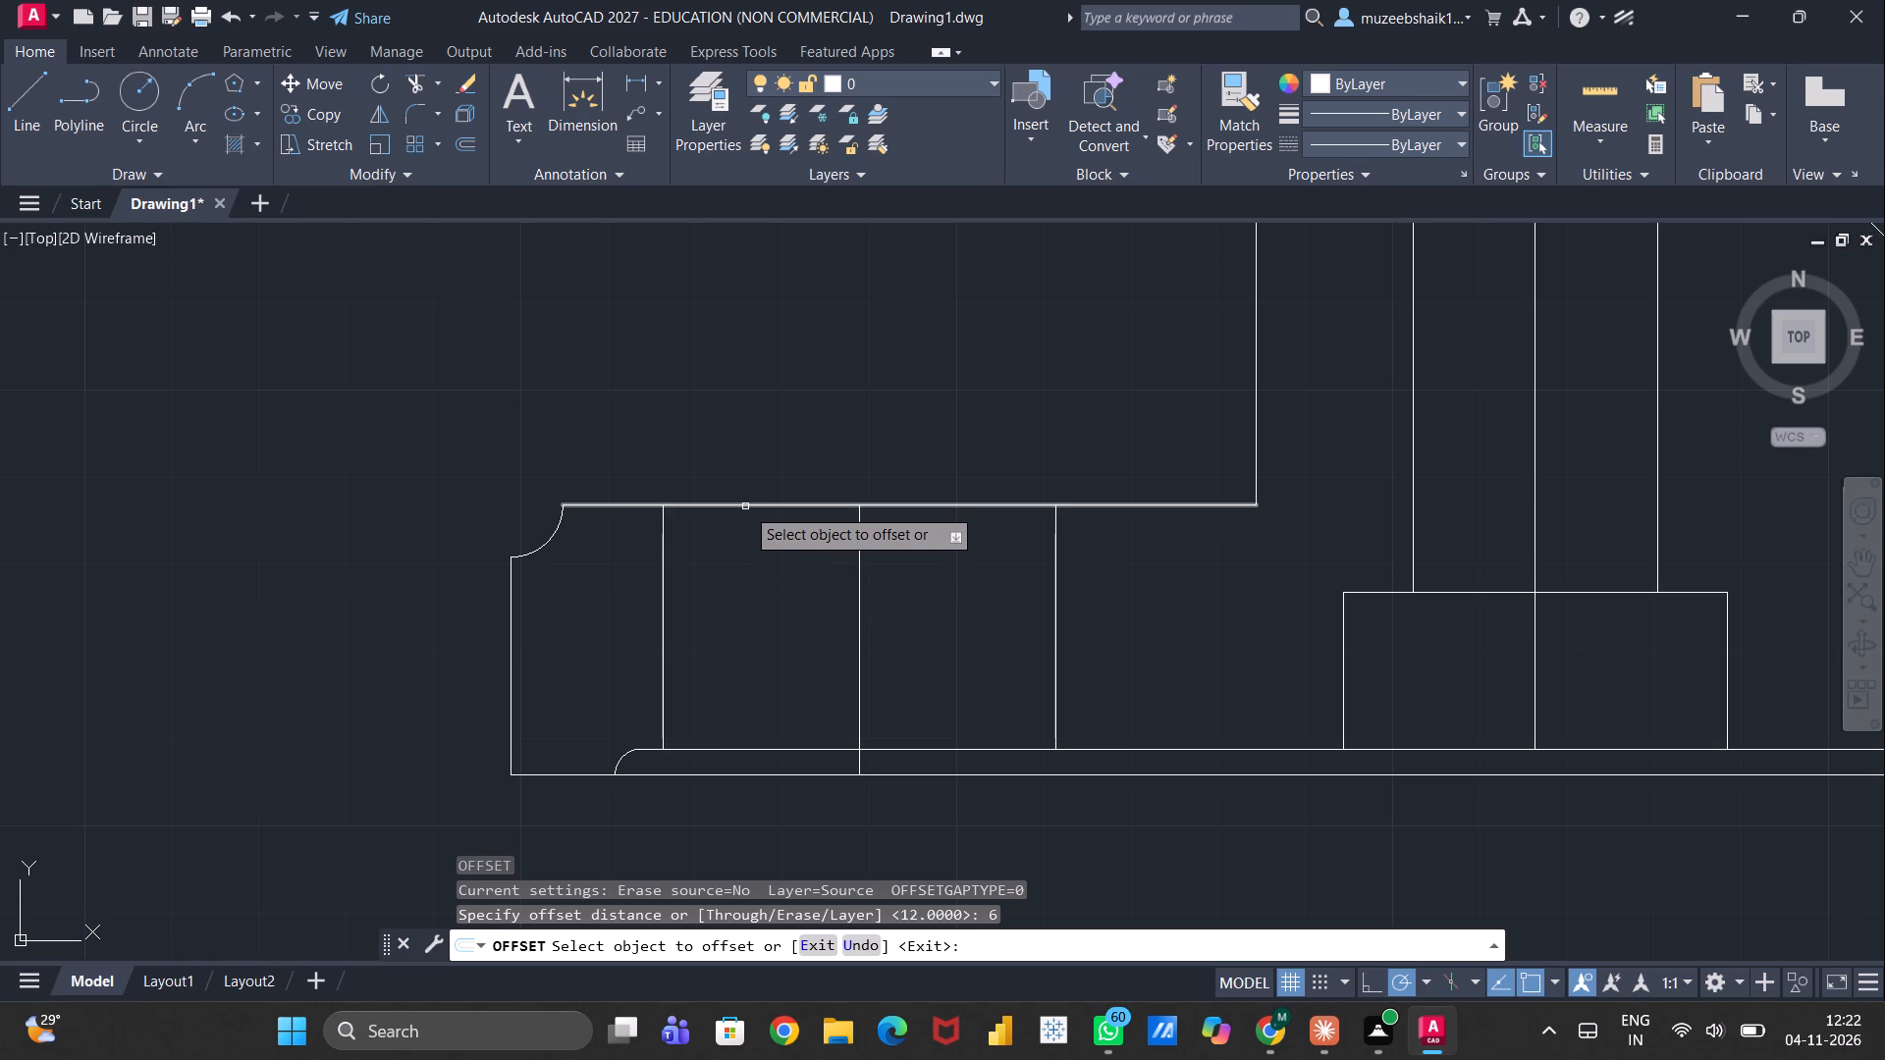
click(745, 506)
click(730, 562)
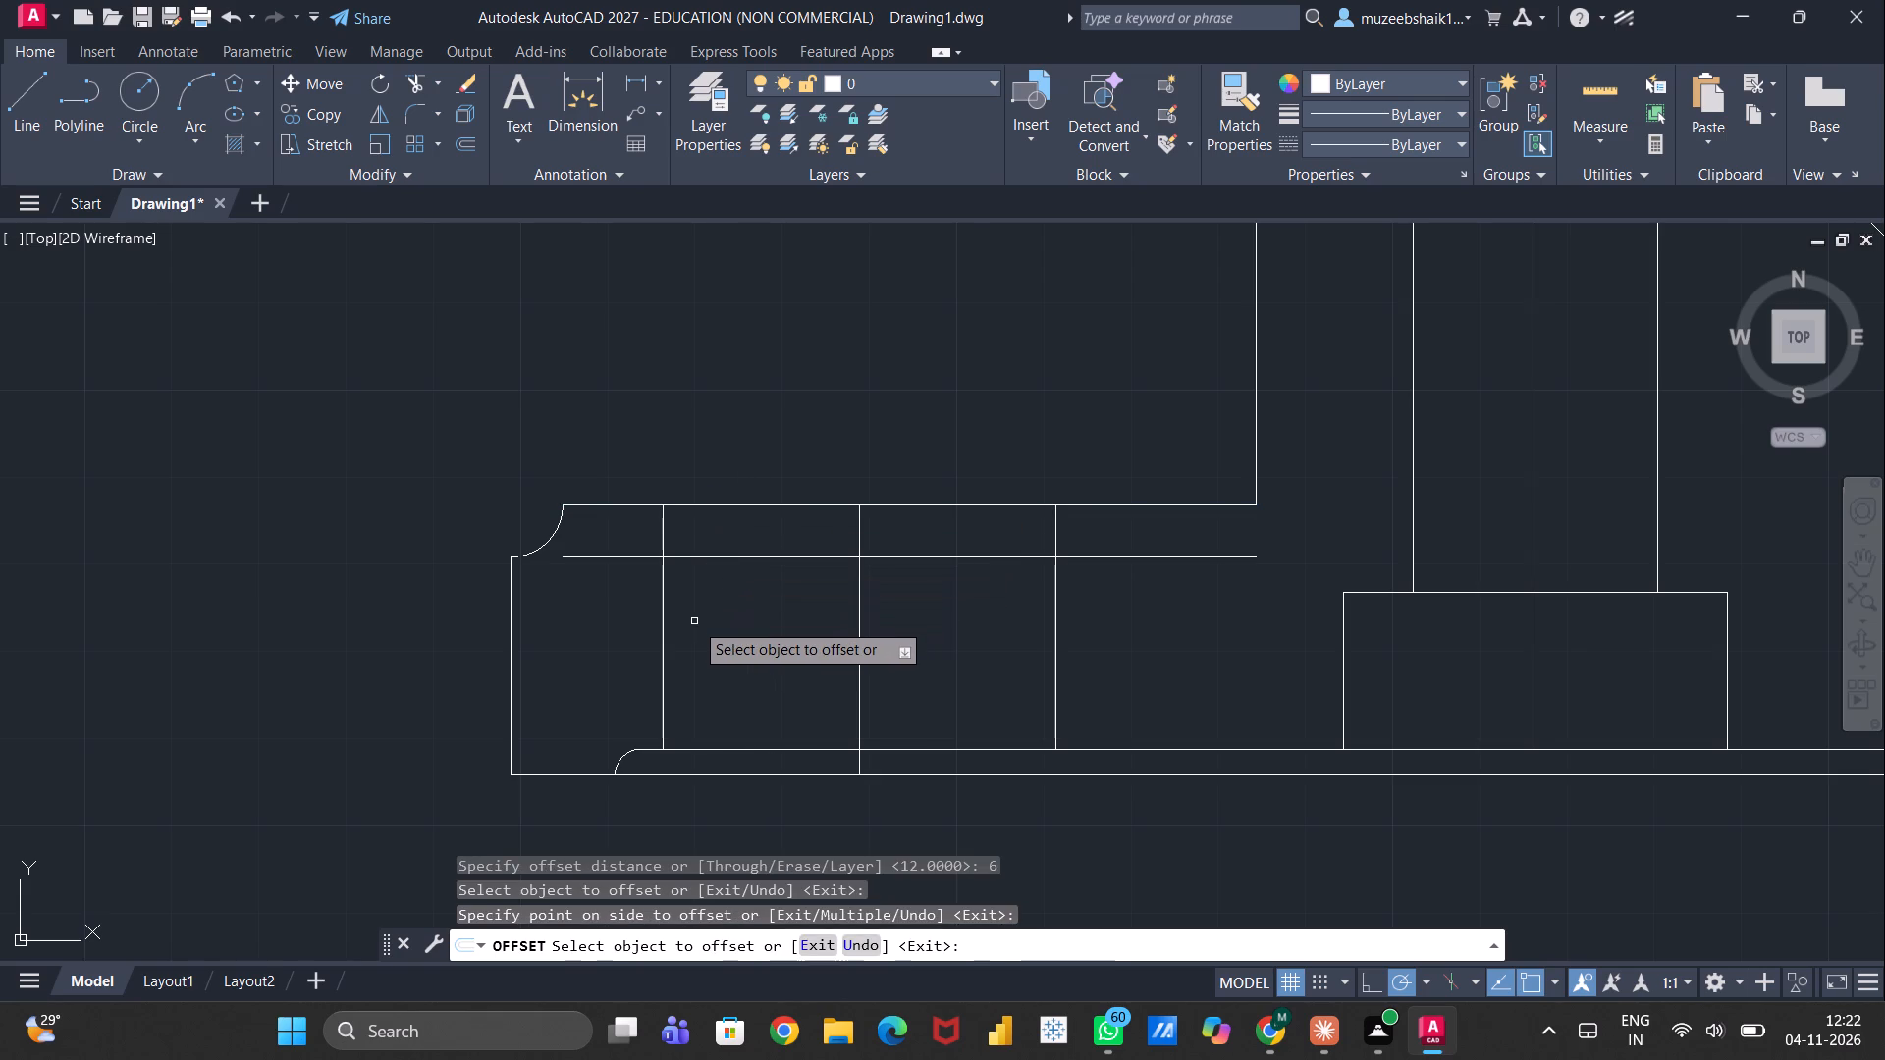
key(Escape)
Extend the outer side line of the stepped hole's wide lower portion down to the base line on the original half.
text(ex)
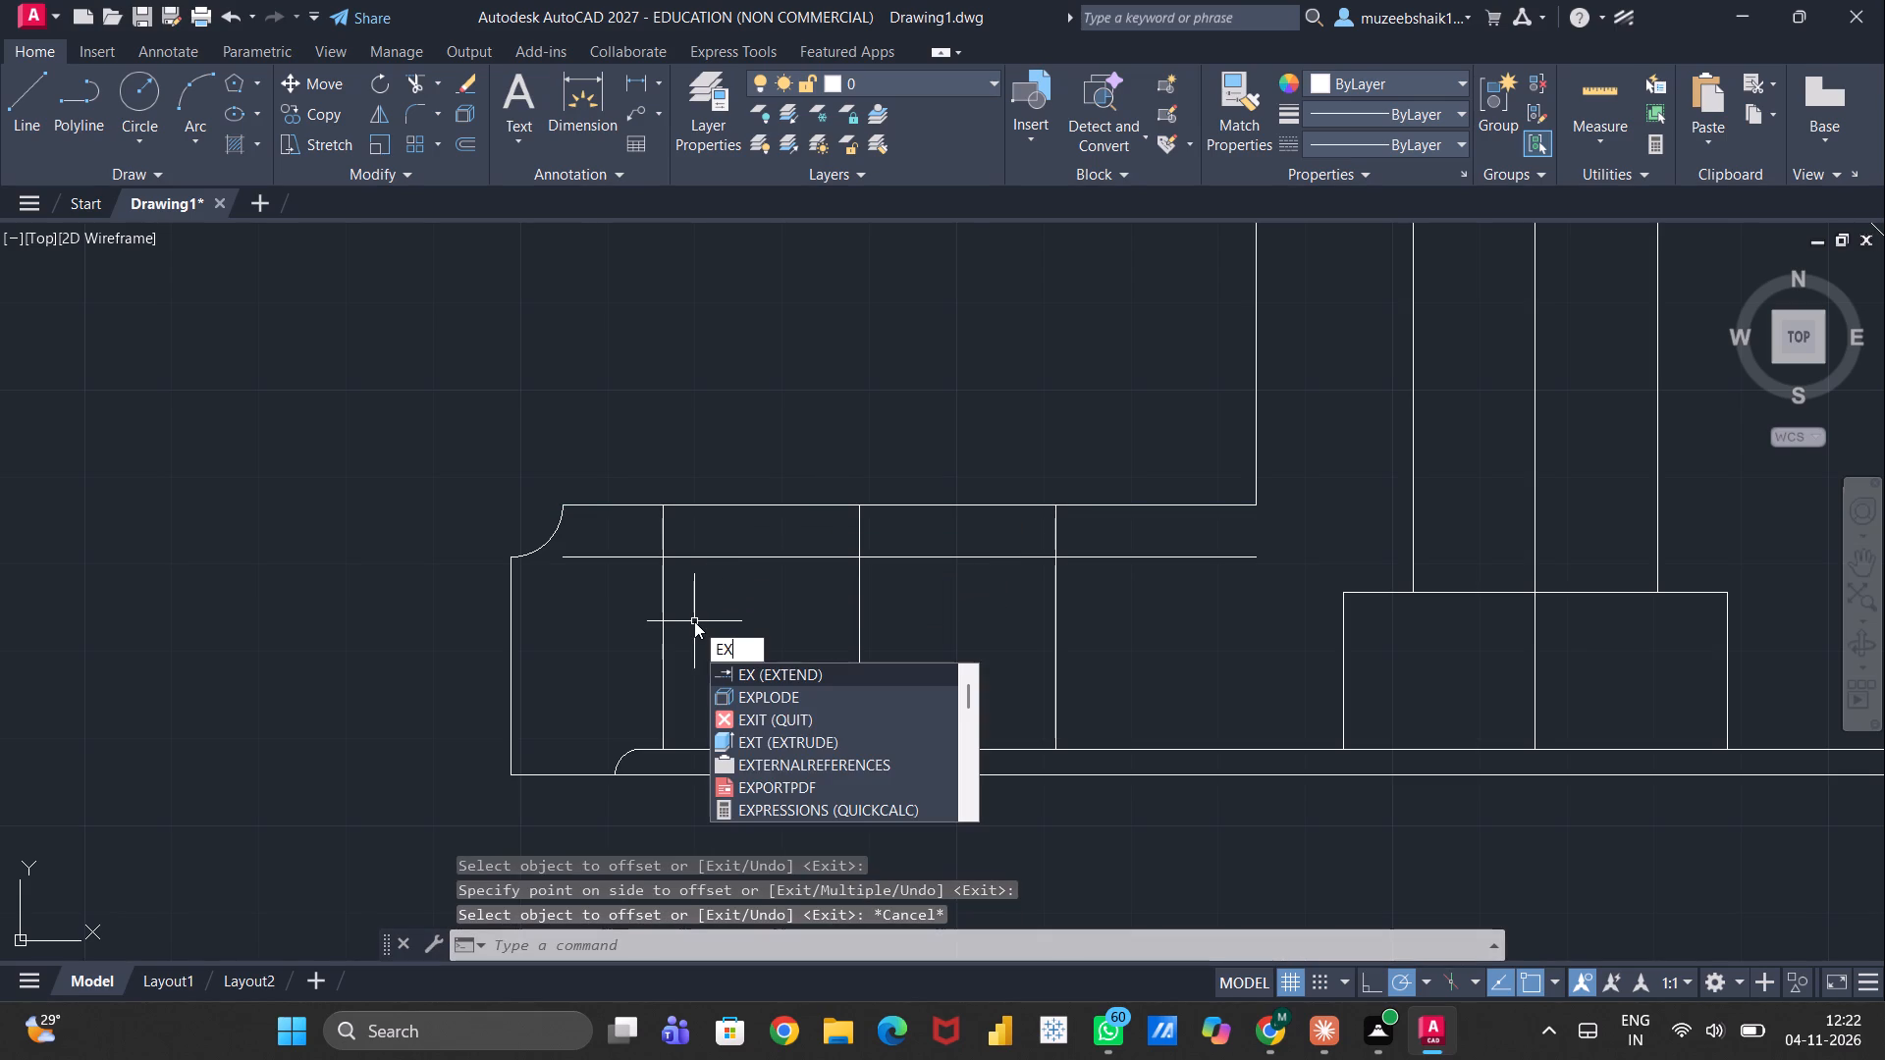
key(Return)
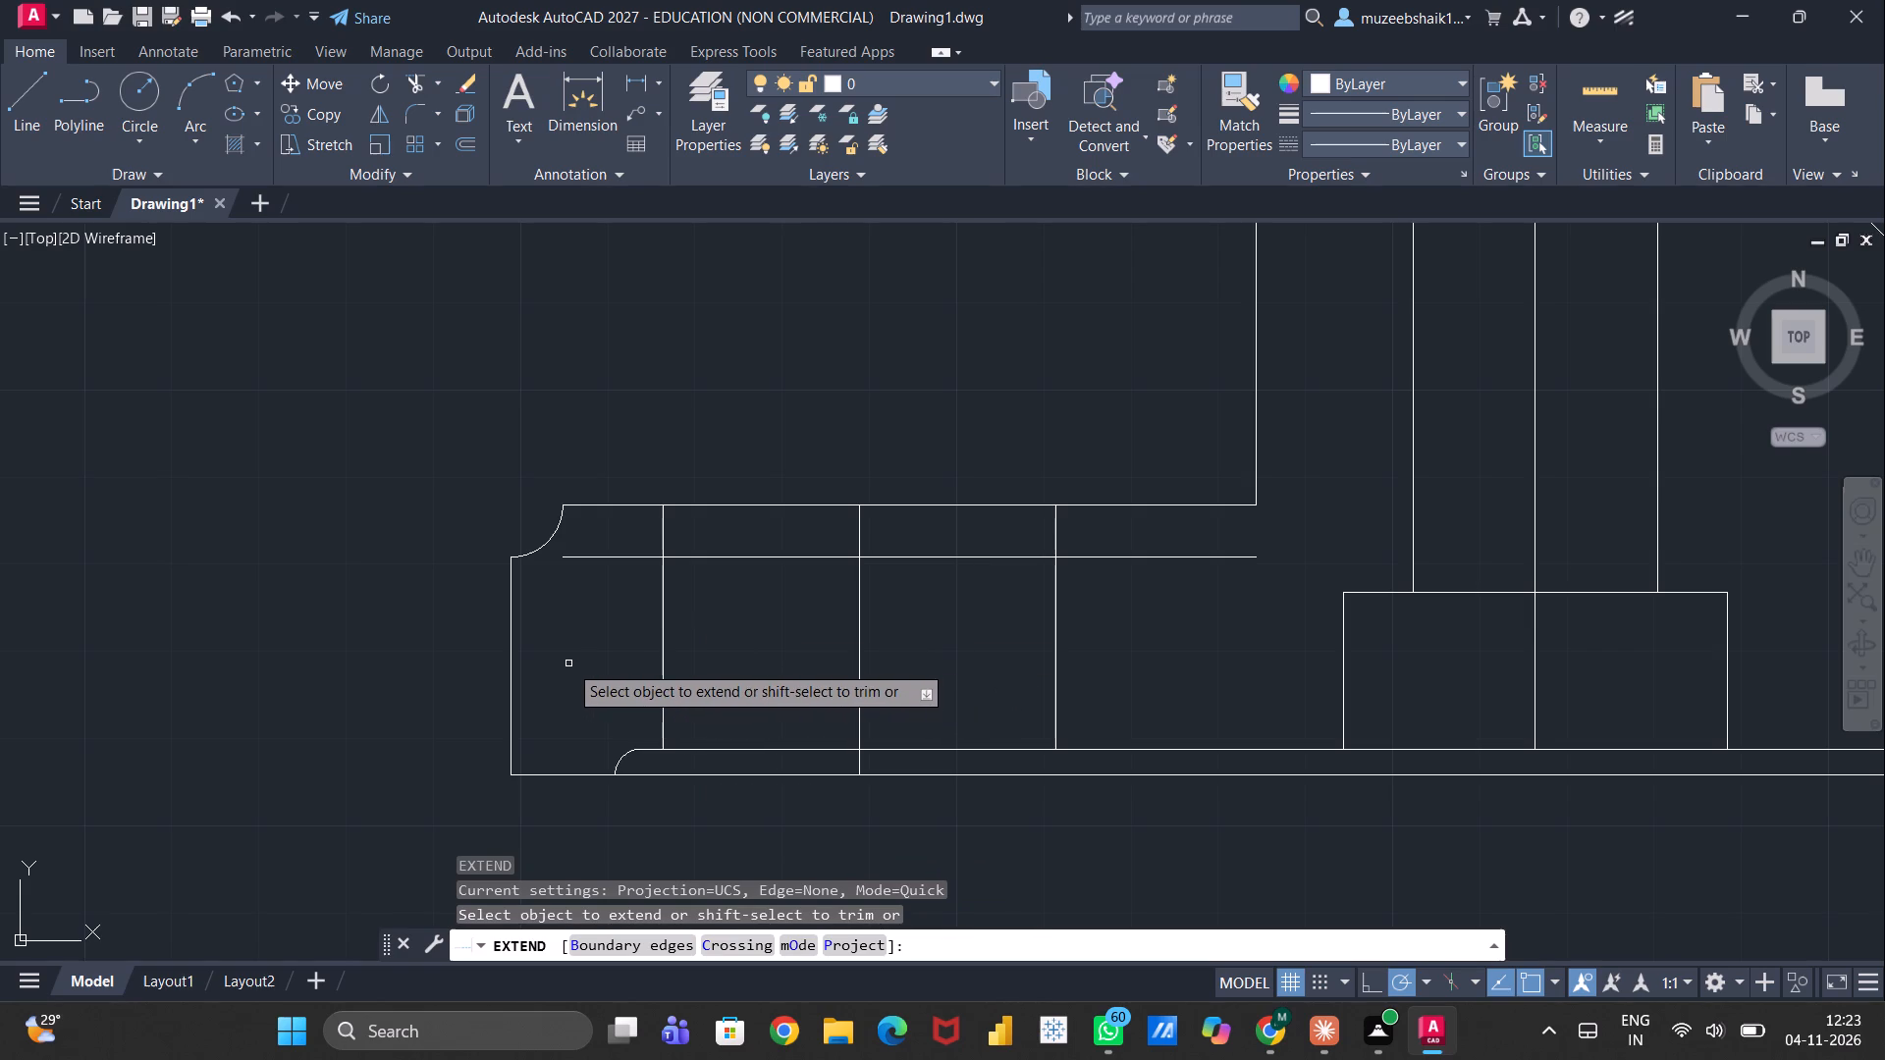
click(512, 642)
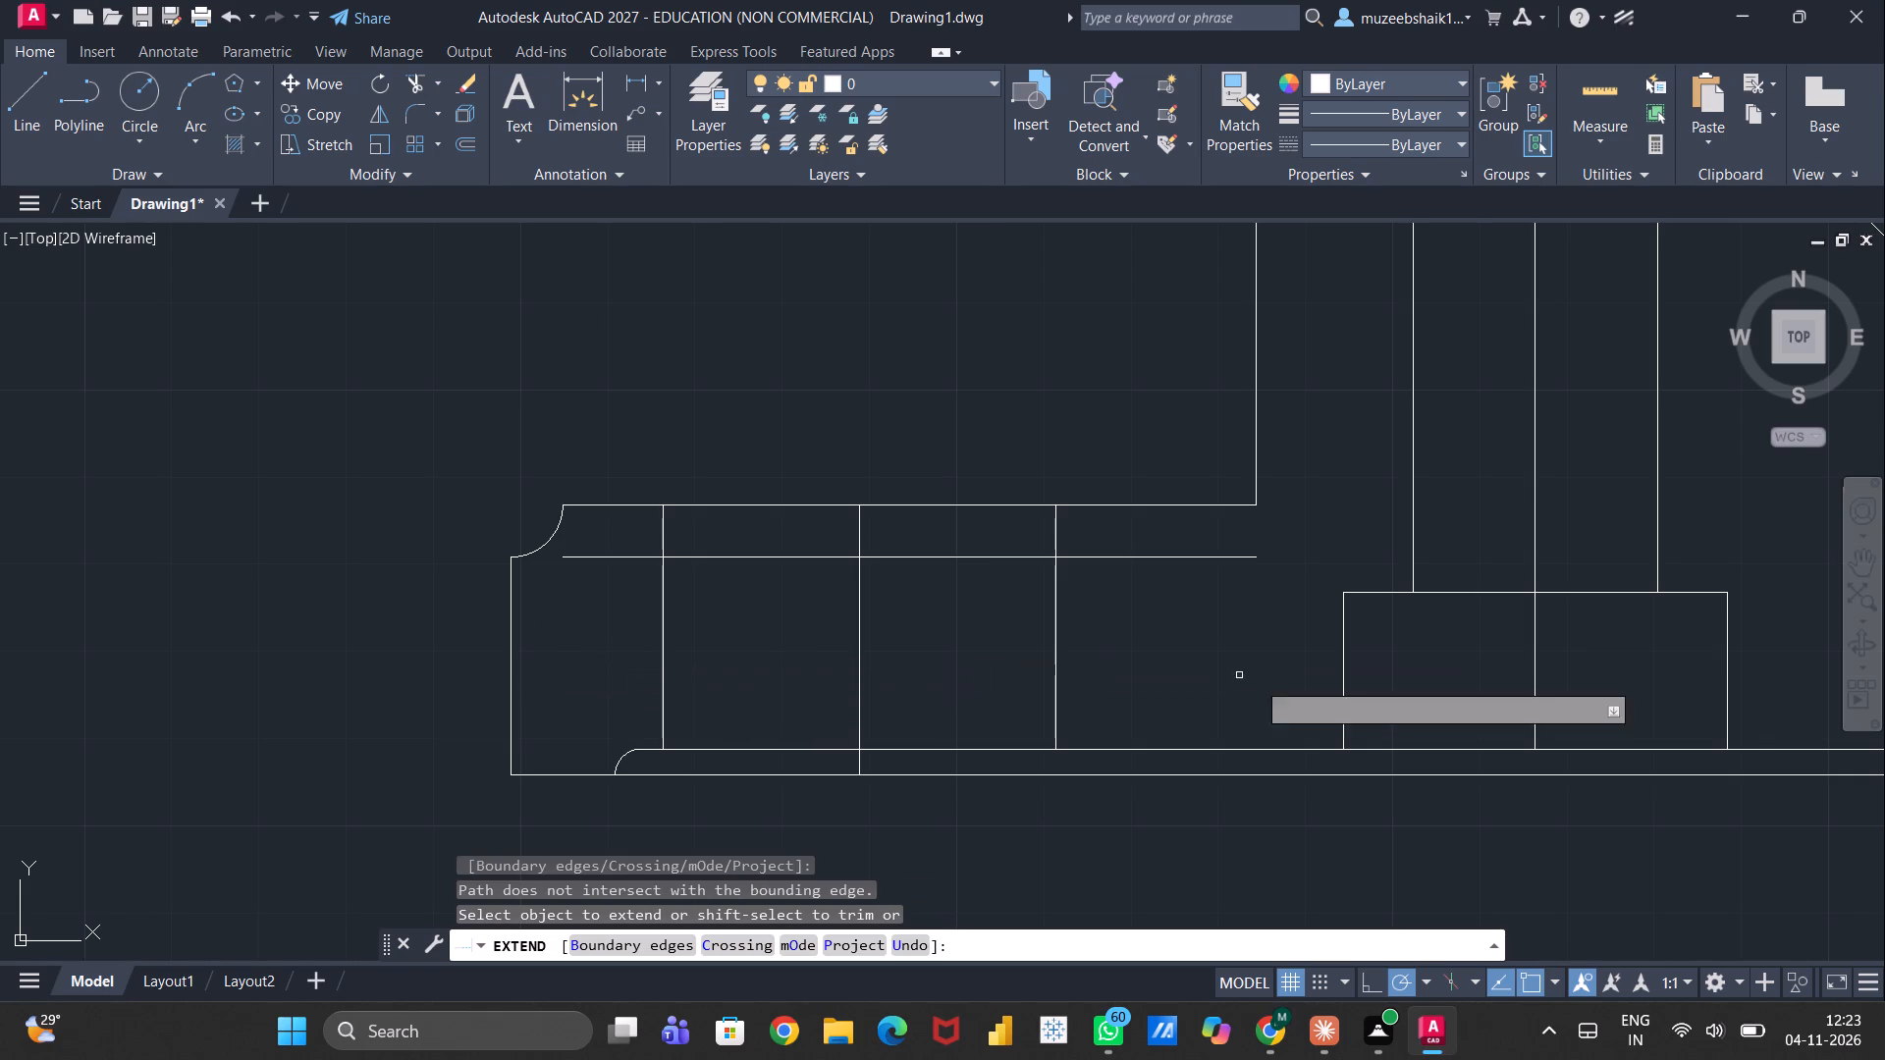
click(1343, 672)
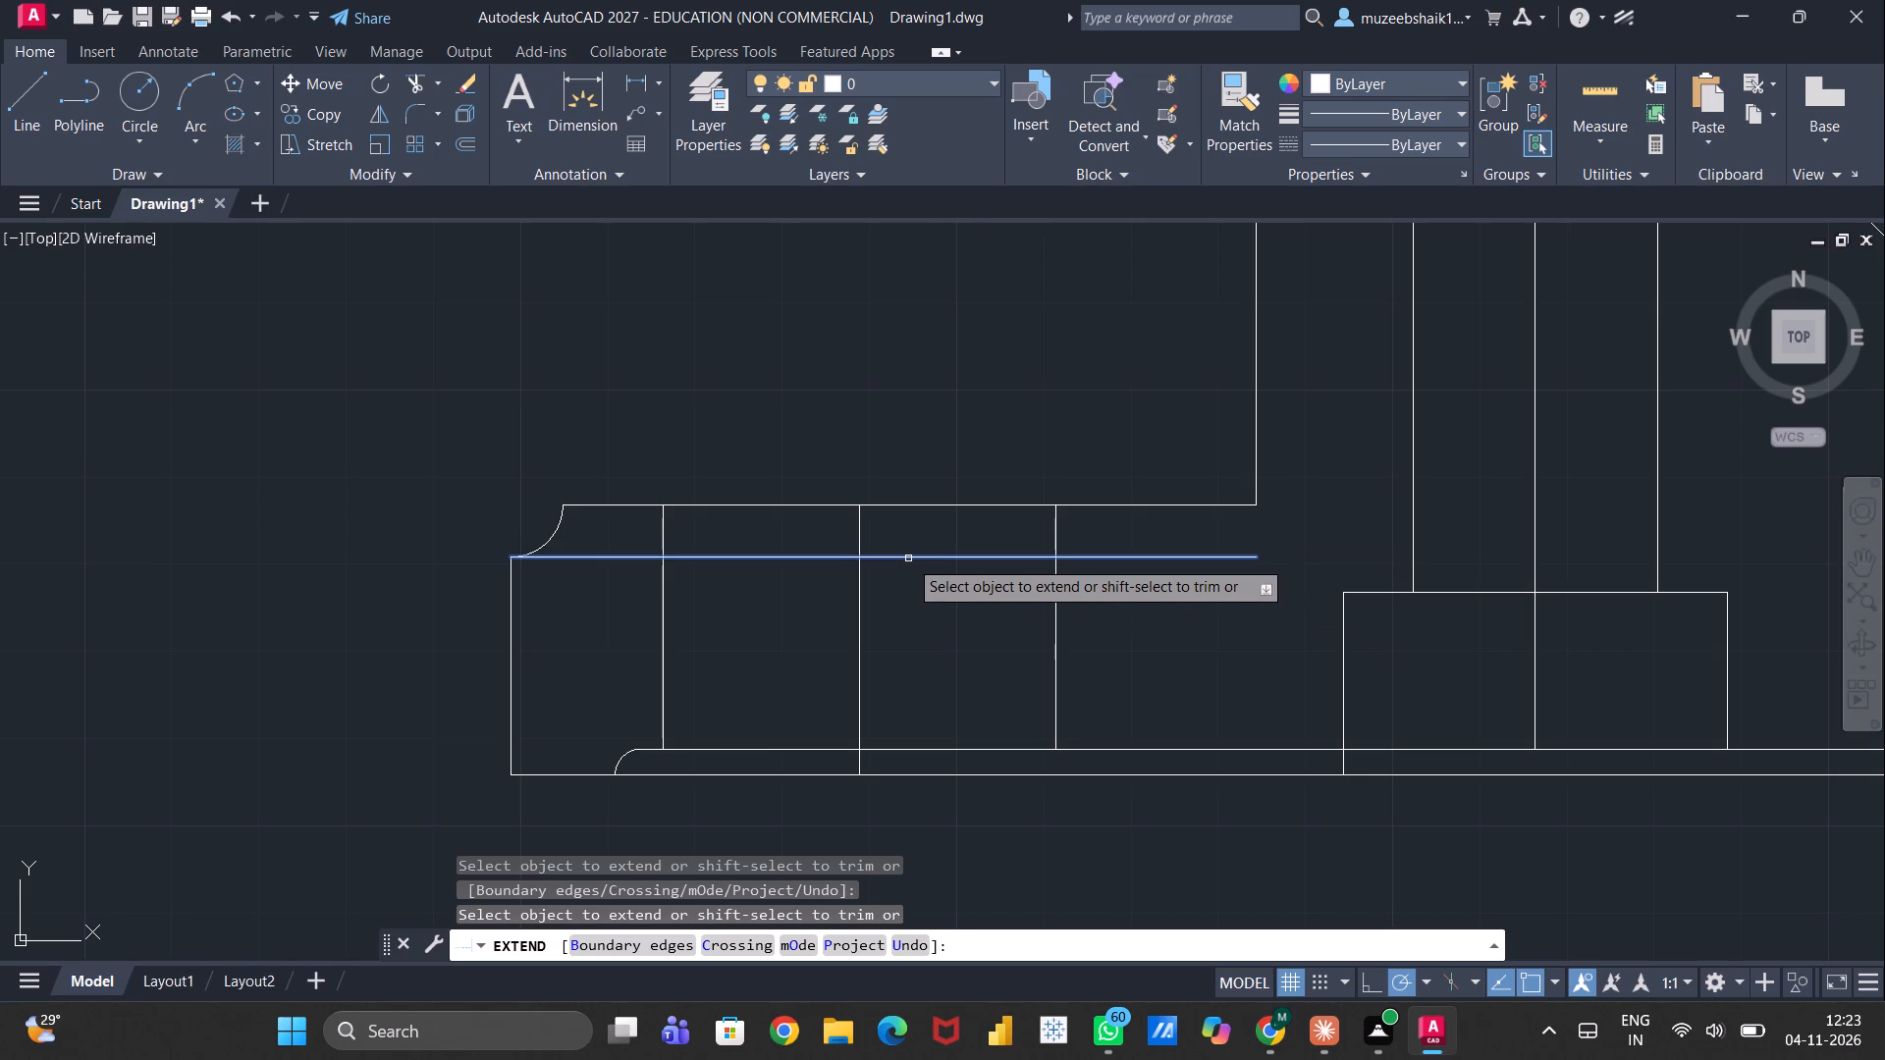
scroll(908, 561, down, 4)
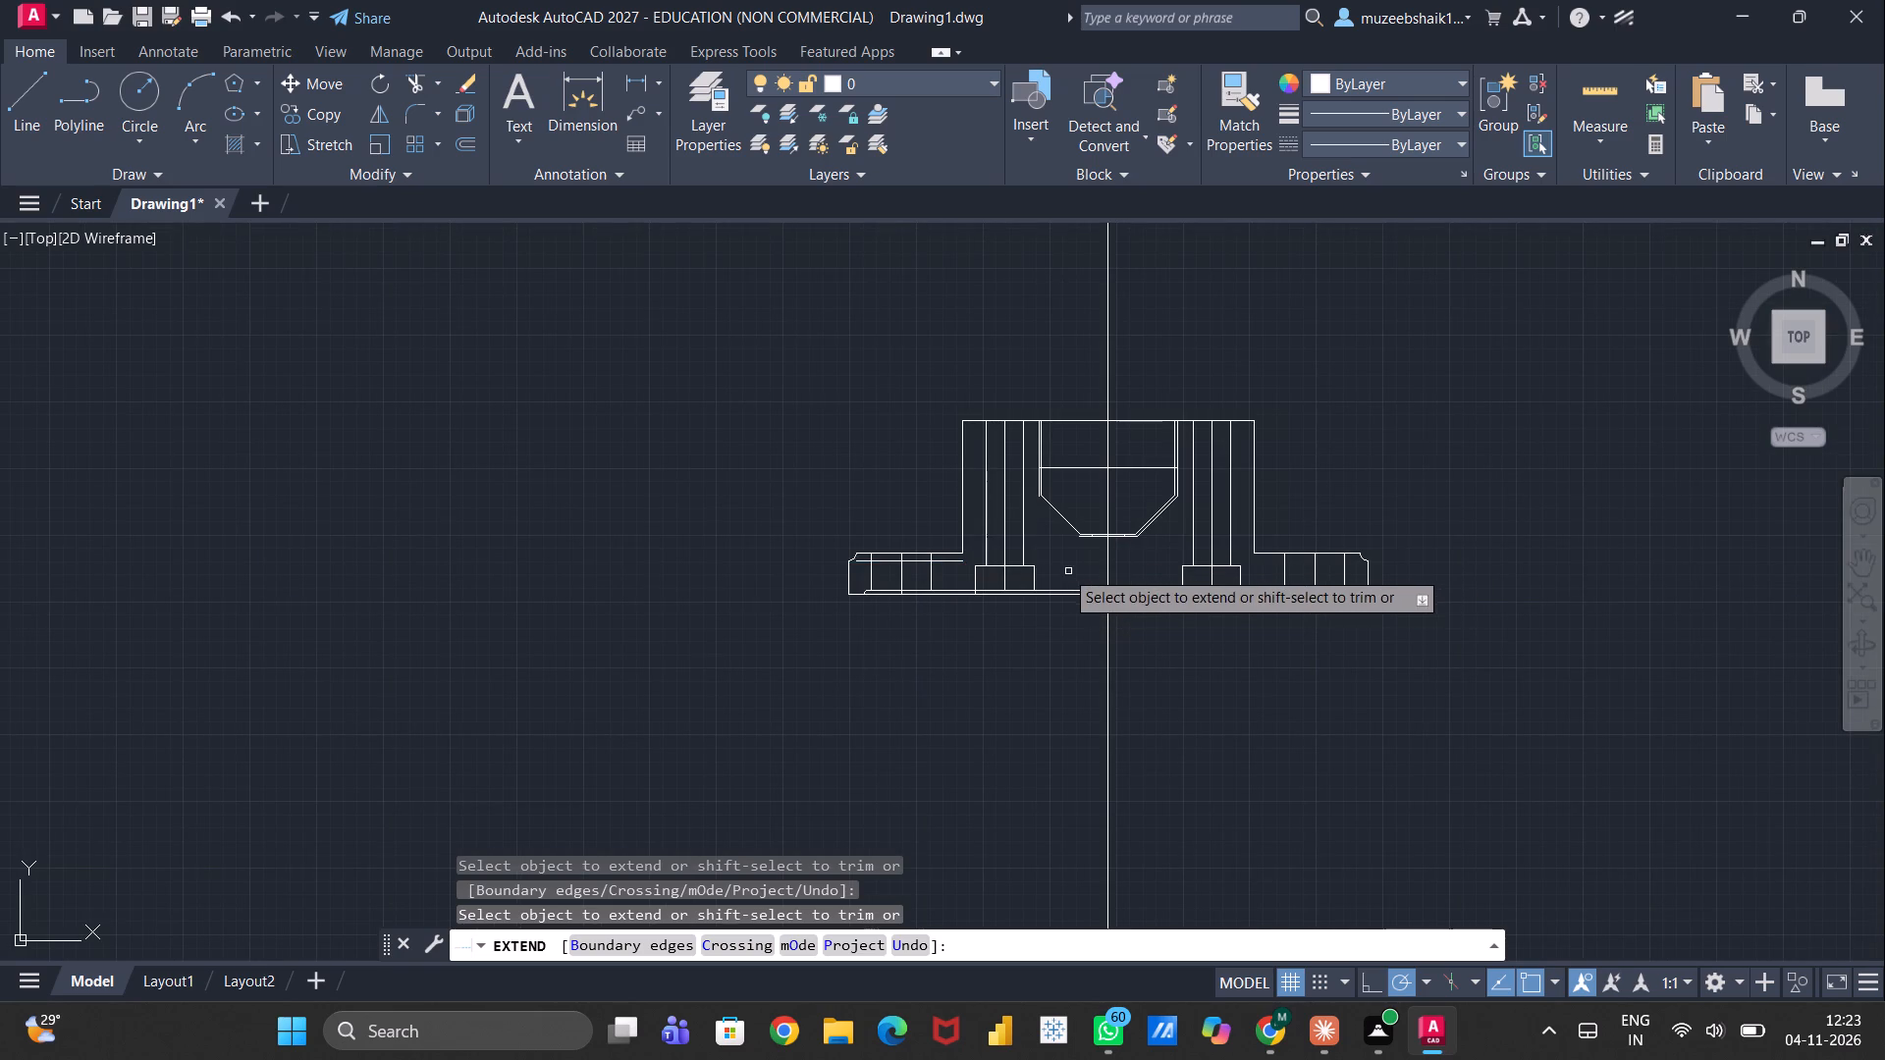
key(Escape)
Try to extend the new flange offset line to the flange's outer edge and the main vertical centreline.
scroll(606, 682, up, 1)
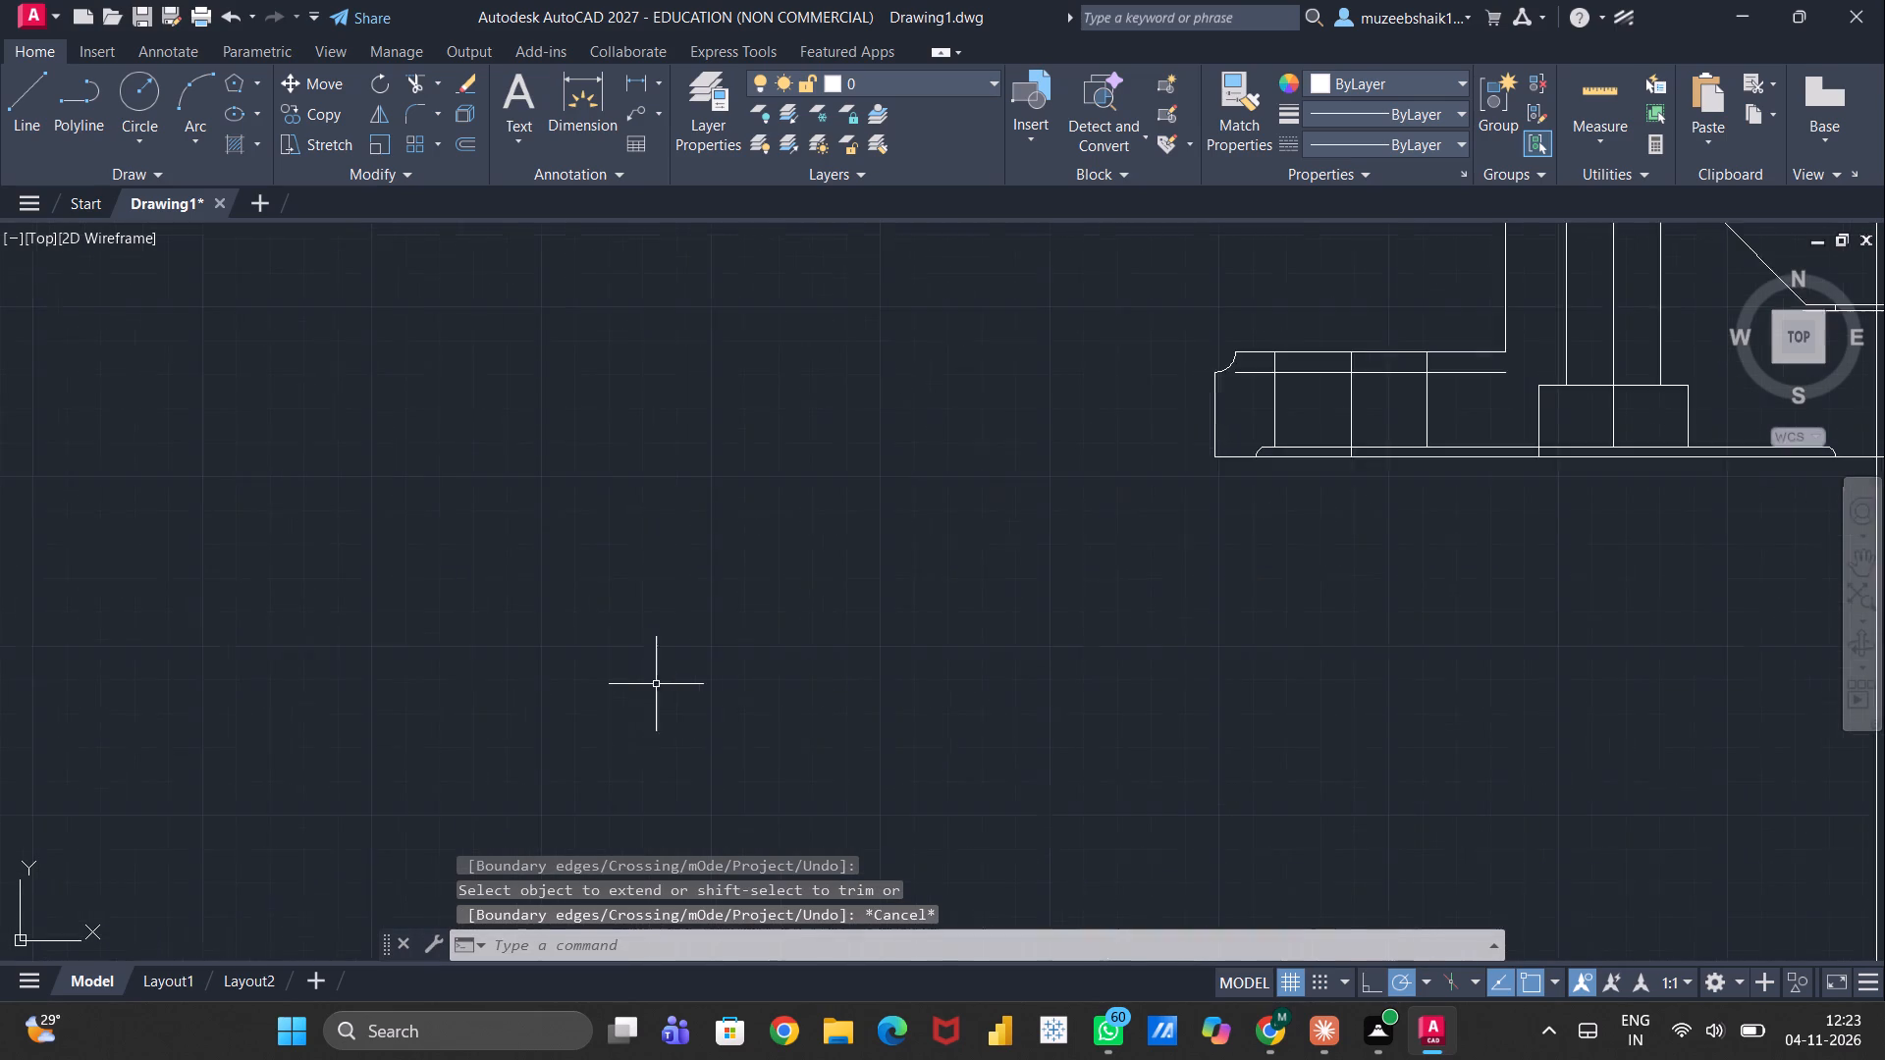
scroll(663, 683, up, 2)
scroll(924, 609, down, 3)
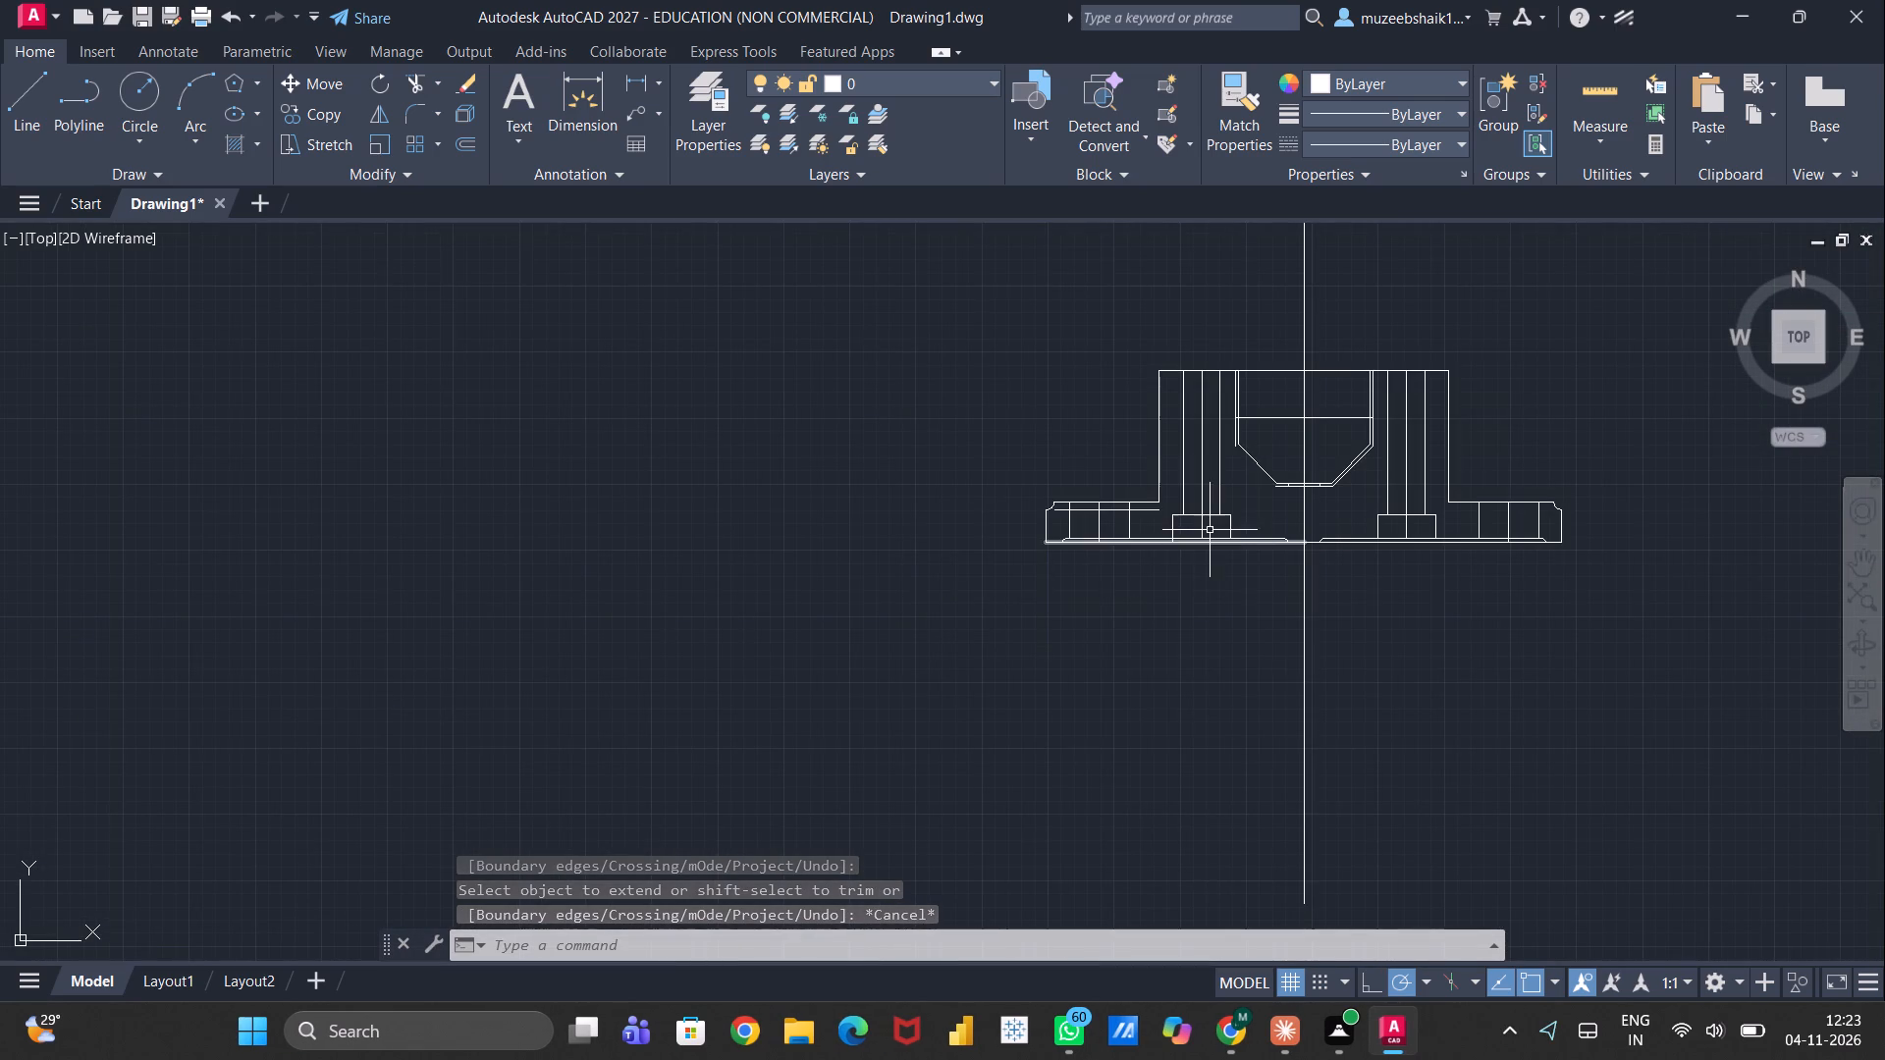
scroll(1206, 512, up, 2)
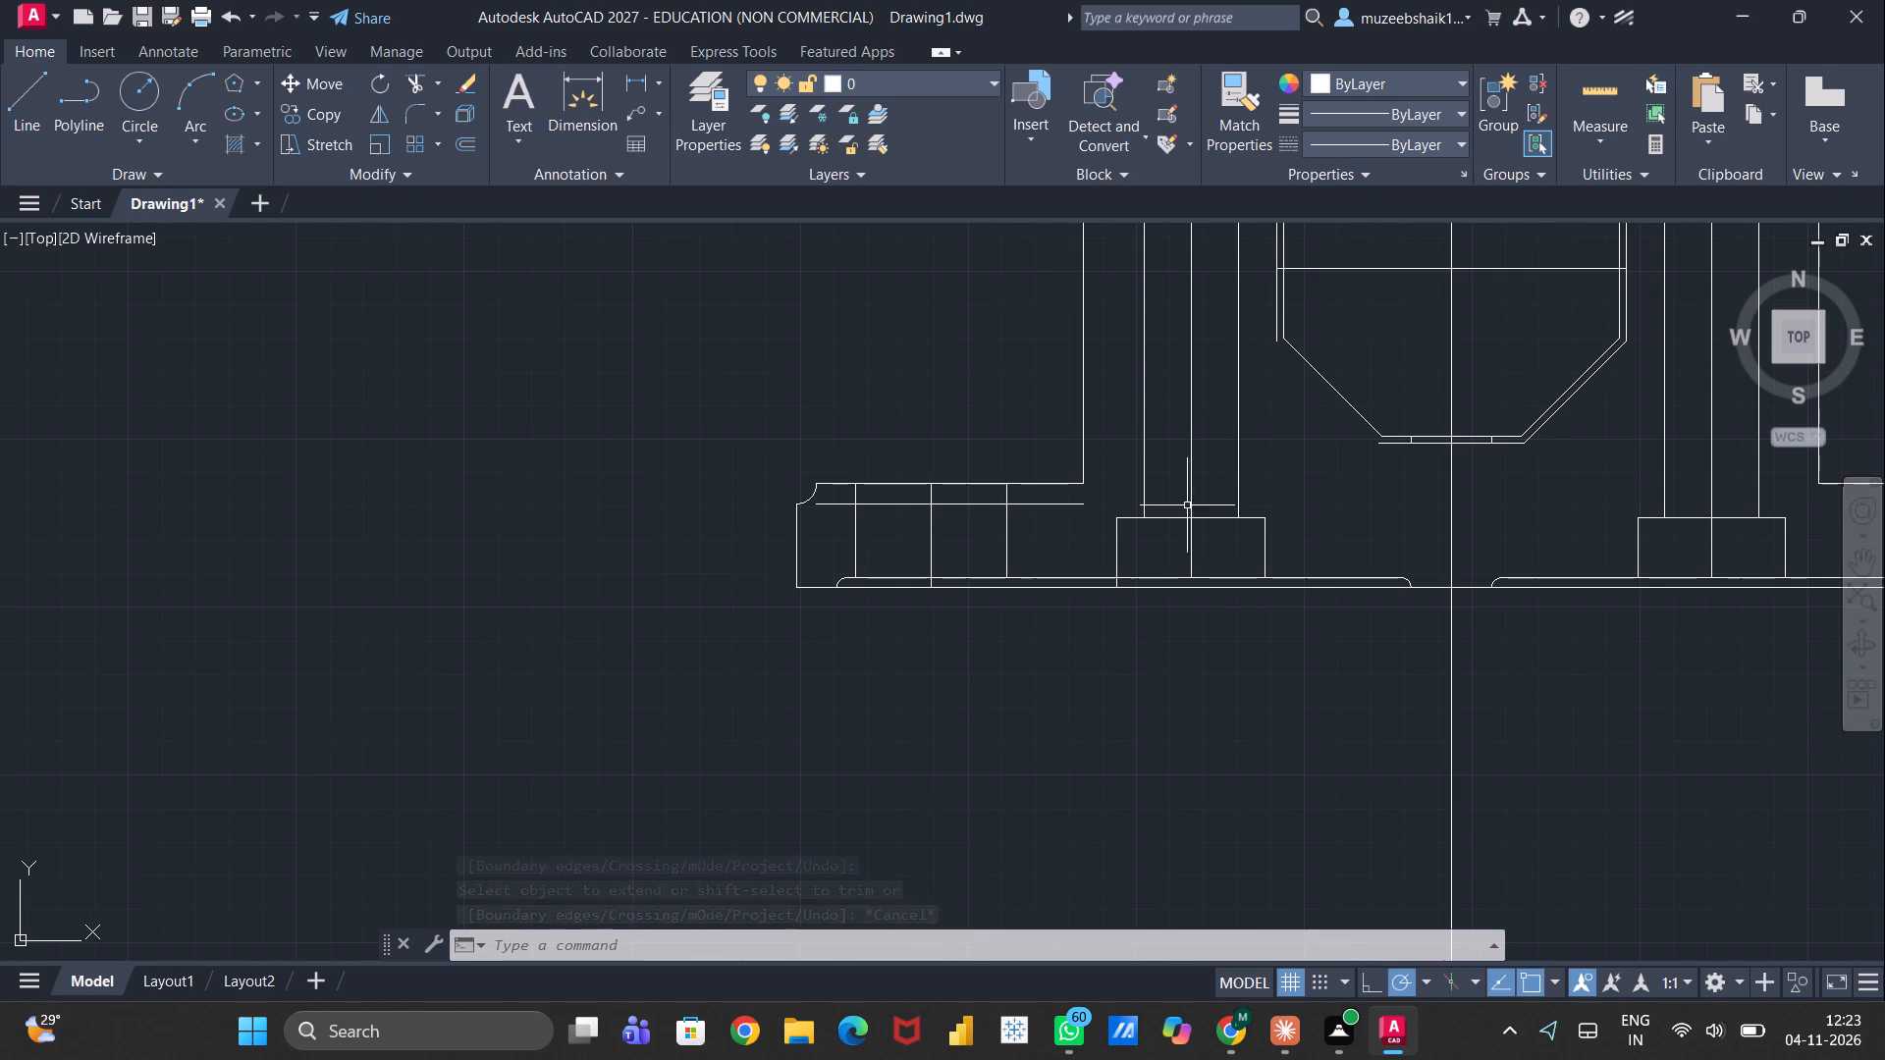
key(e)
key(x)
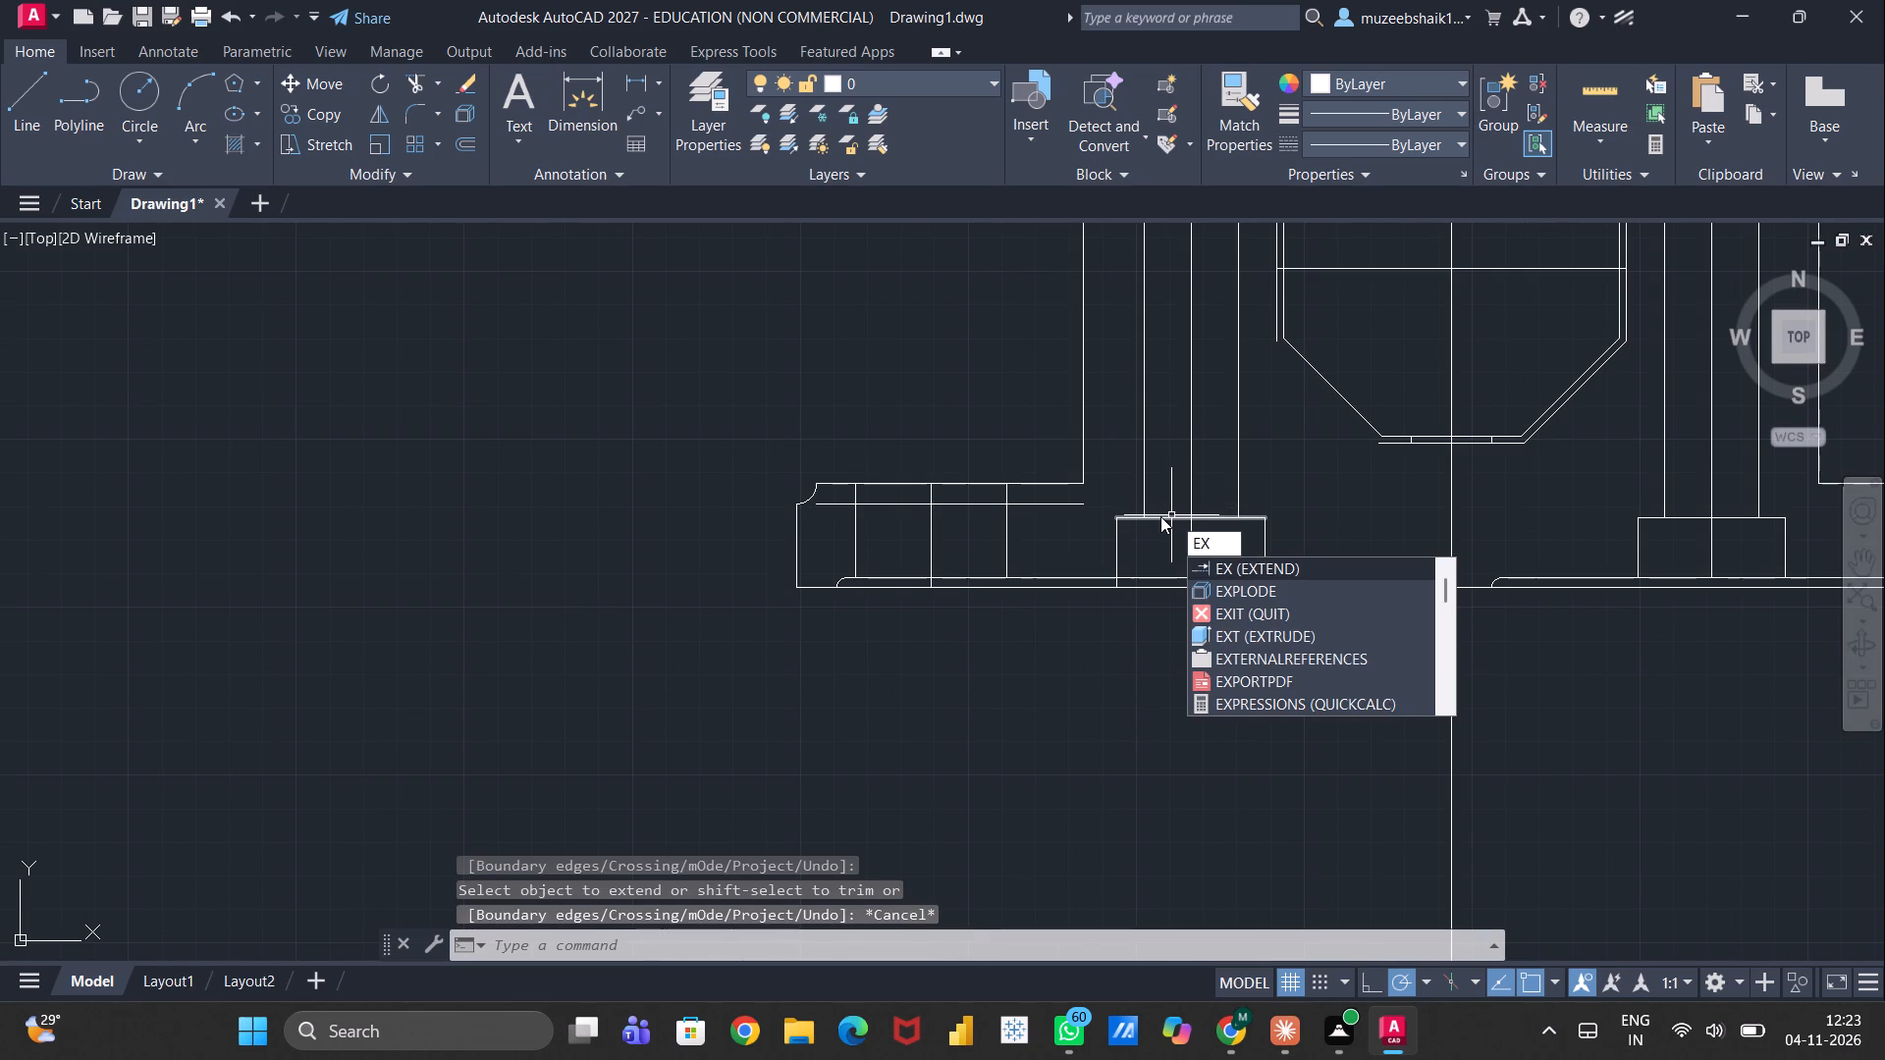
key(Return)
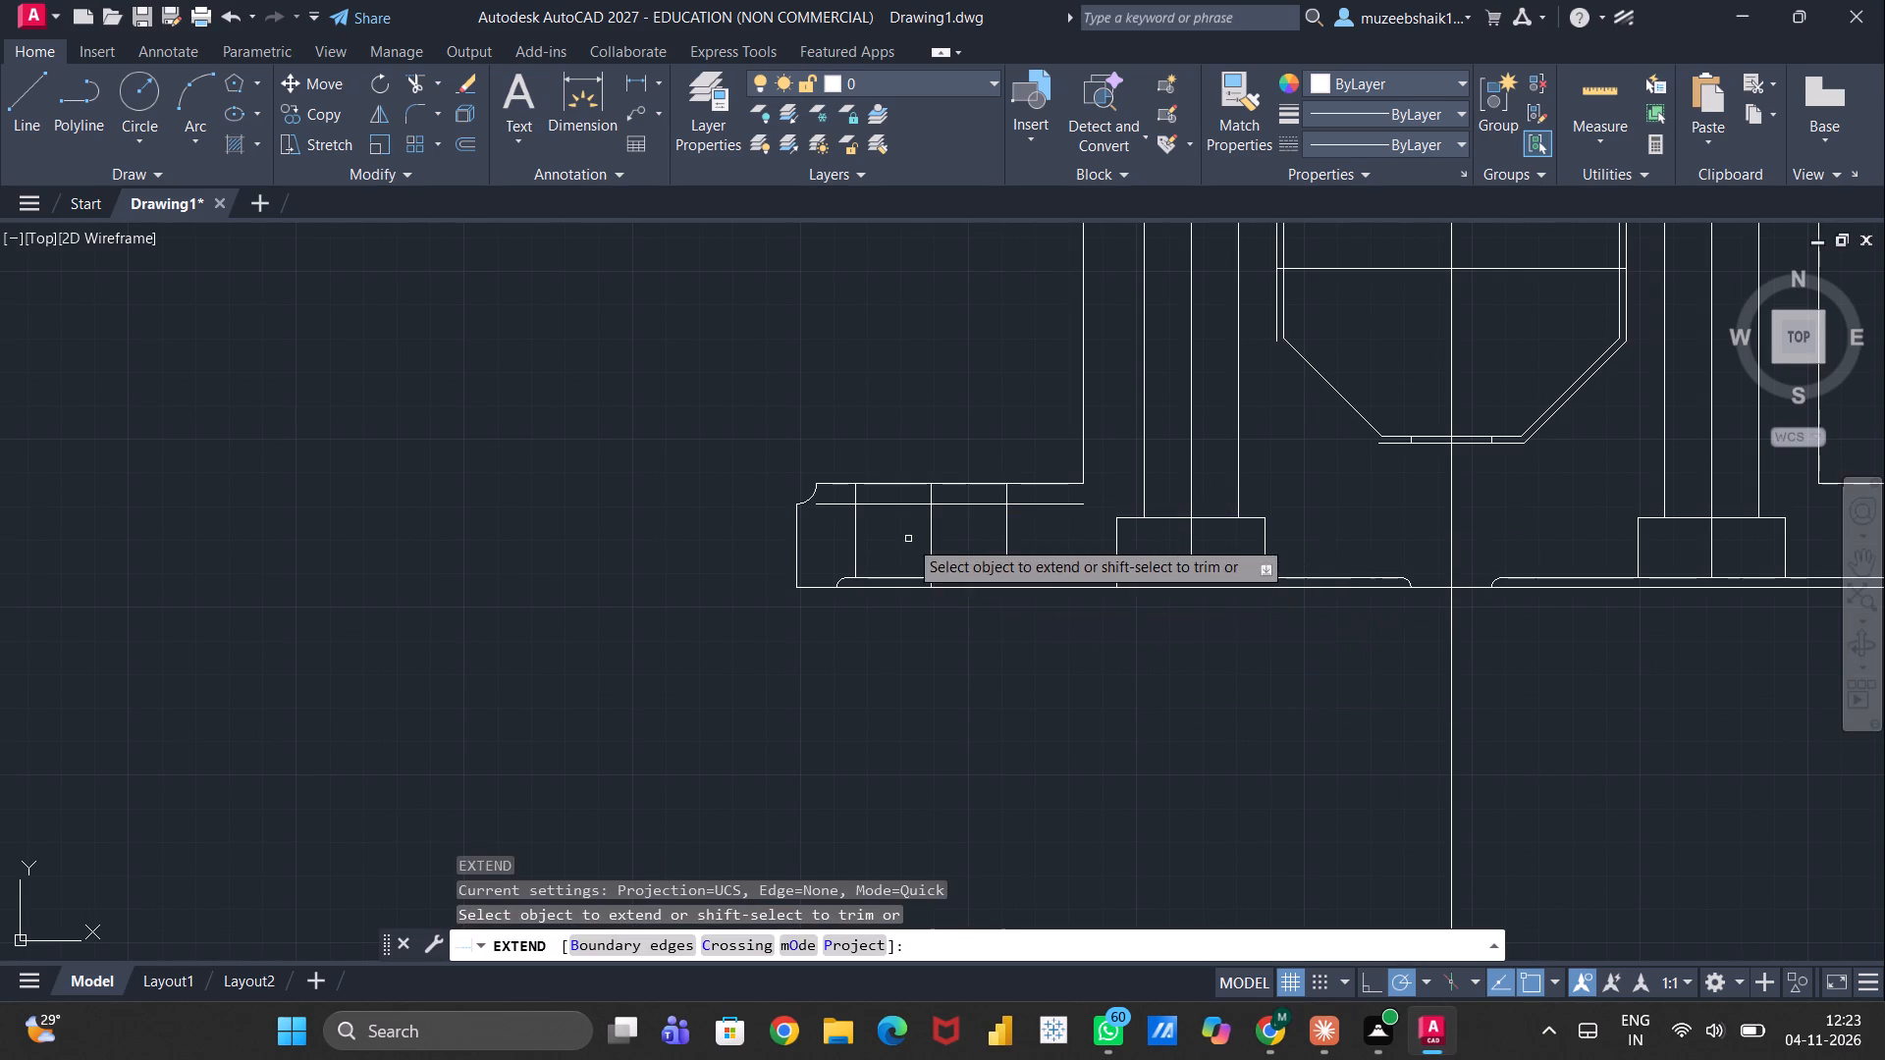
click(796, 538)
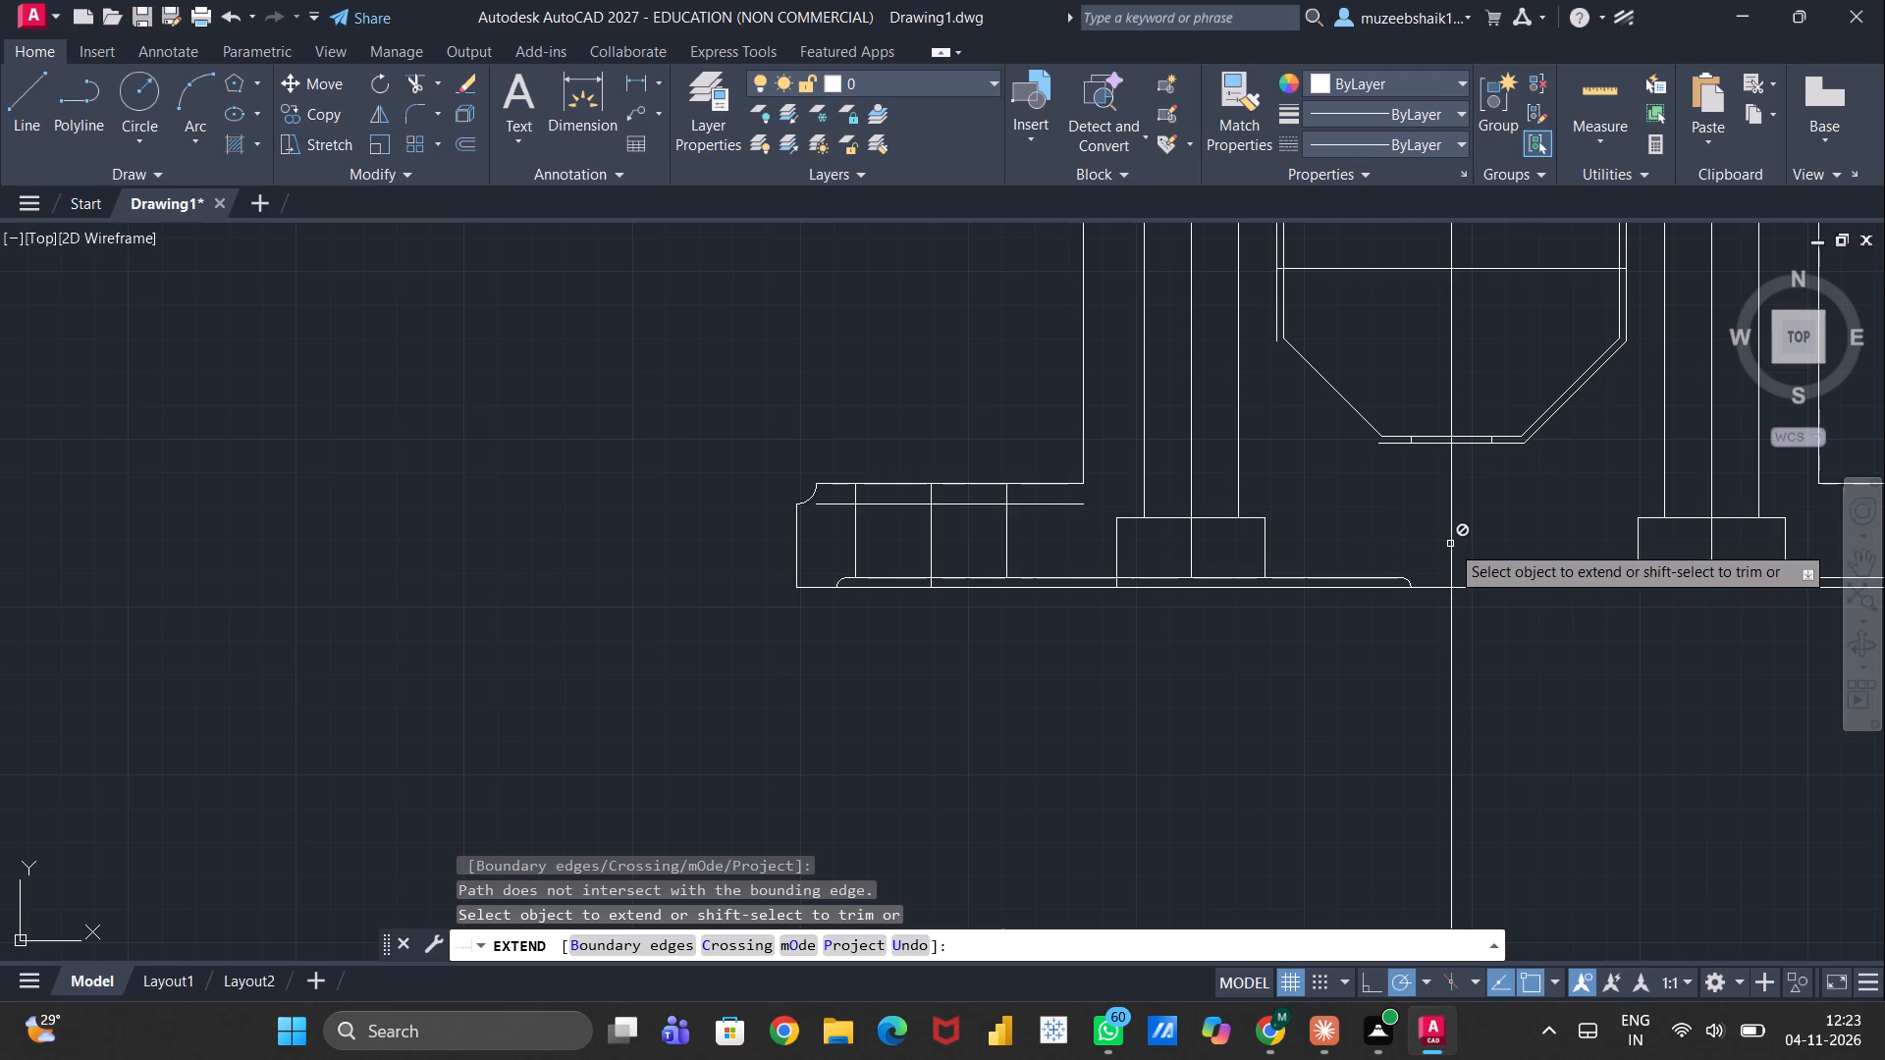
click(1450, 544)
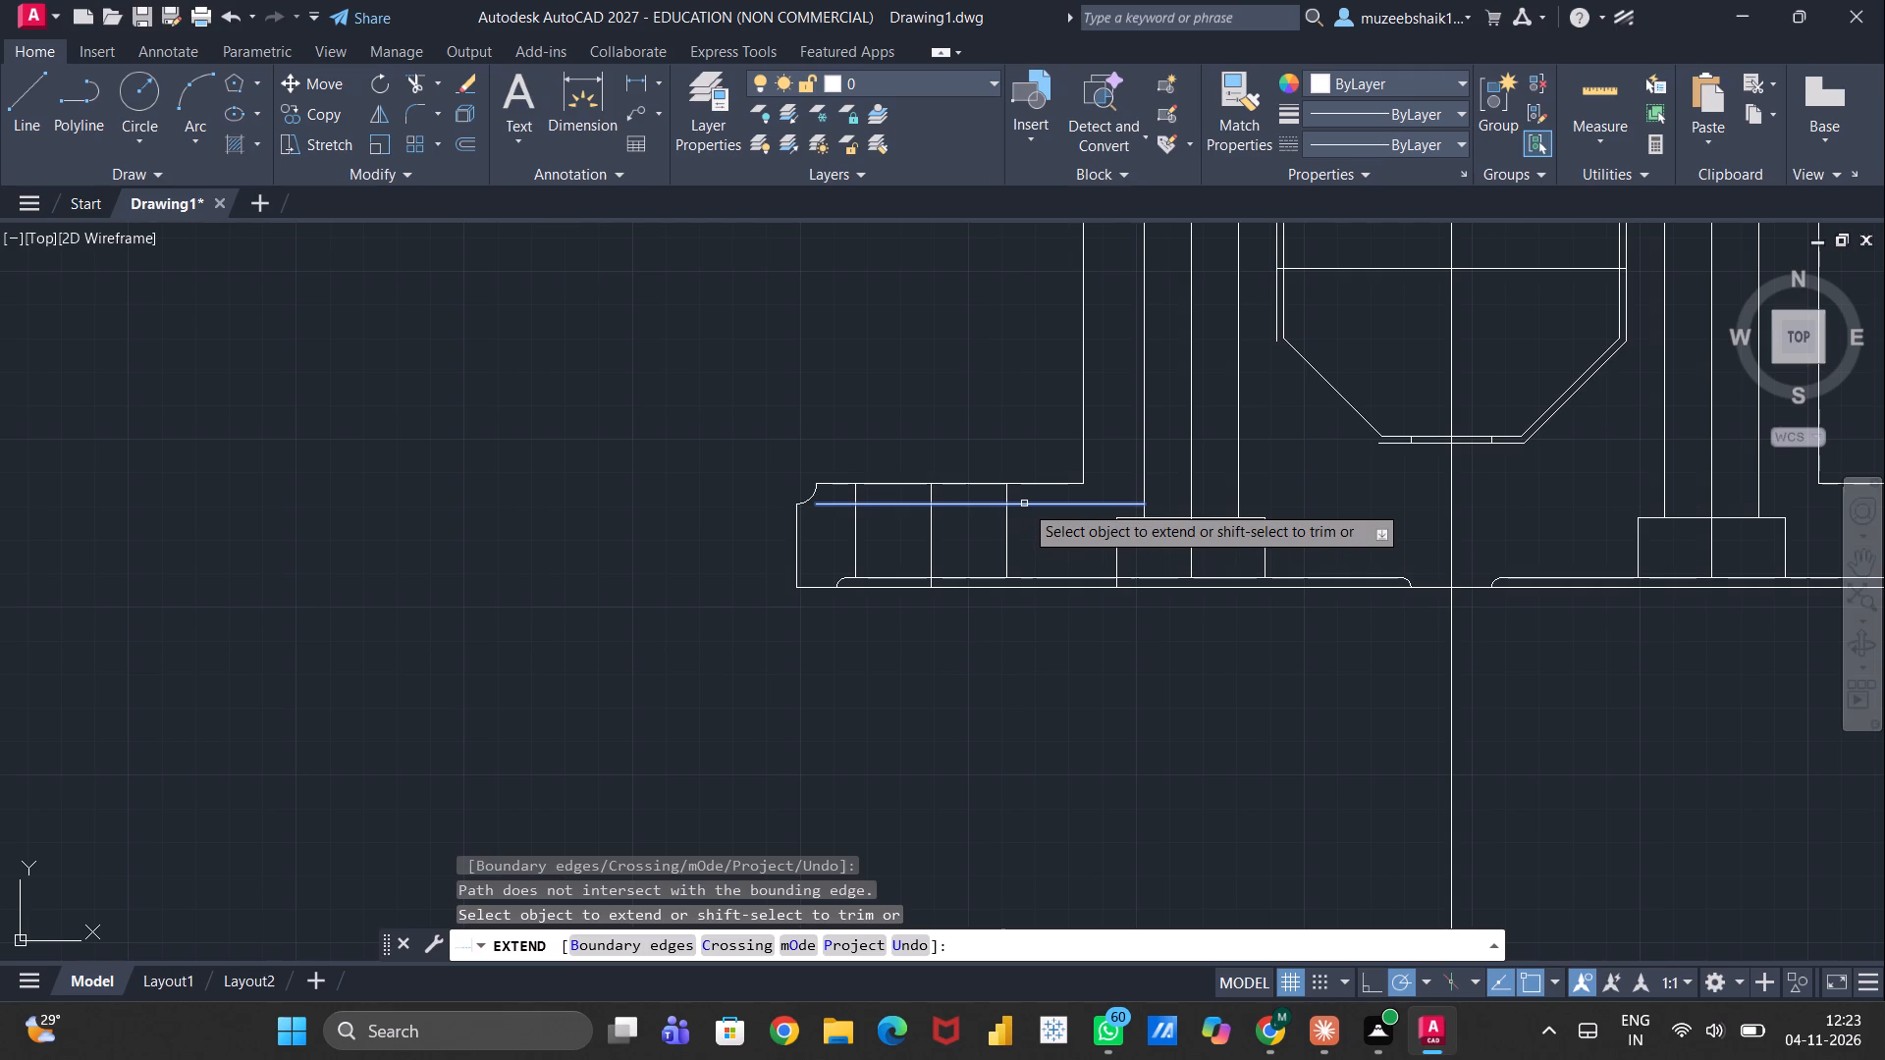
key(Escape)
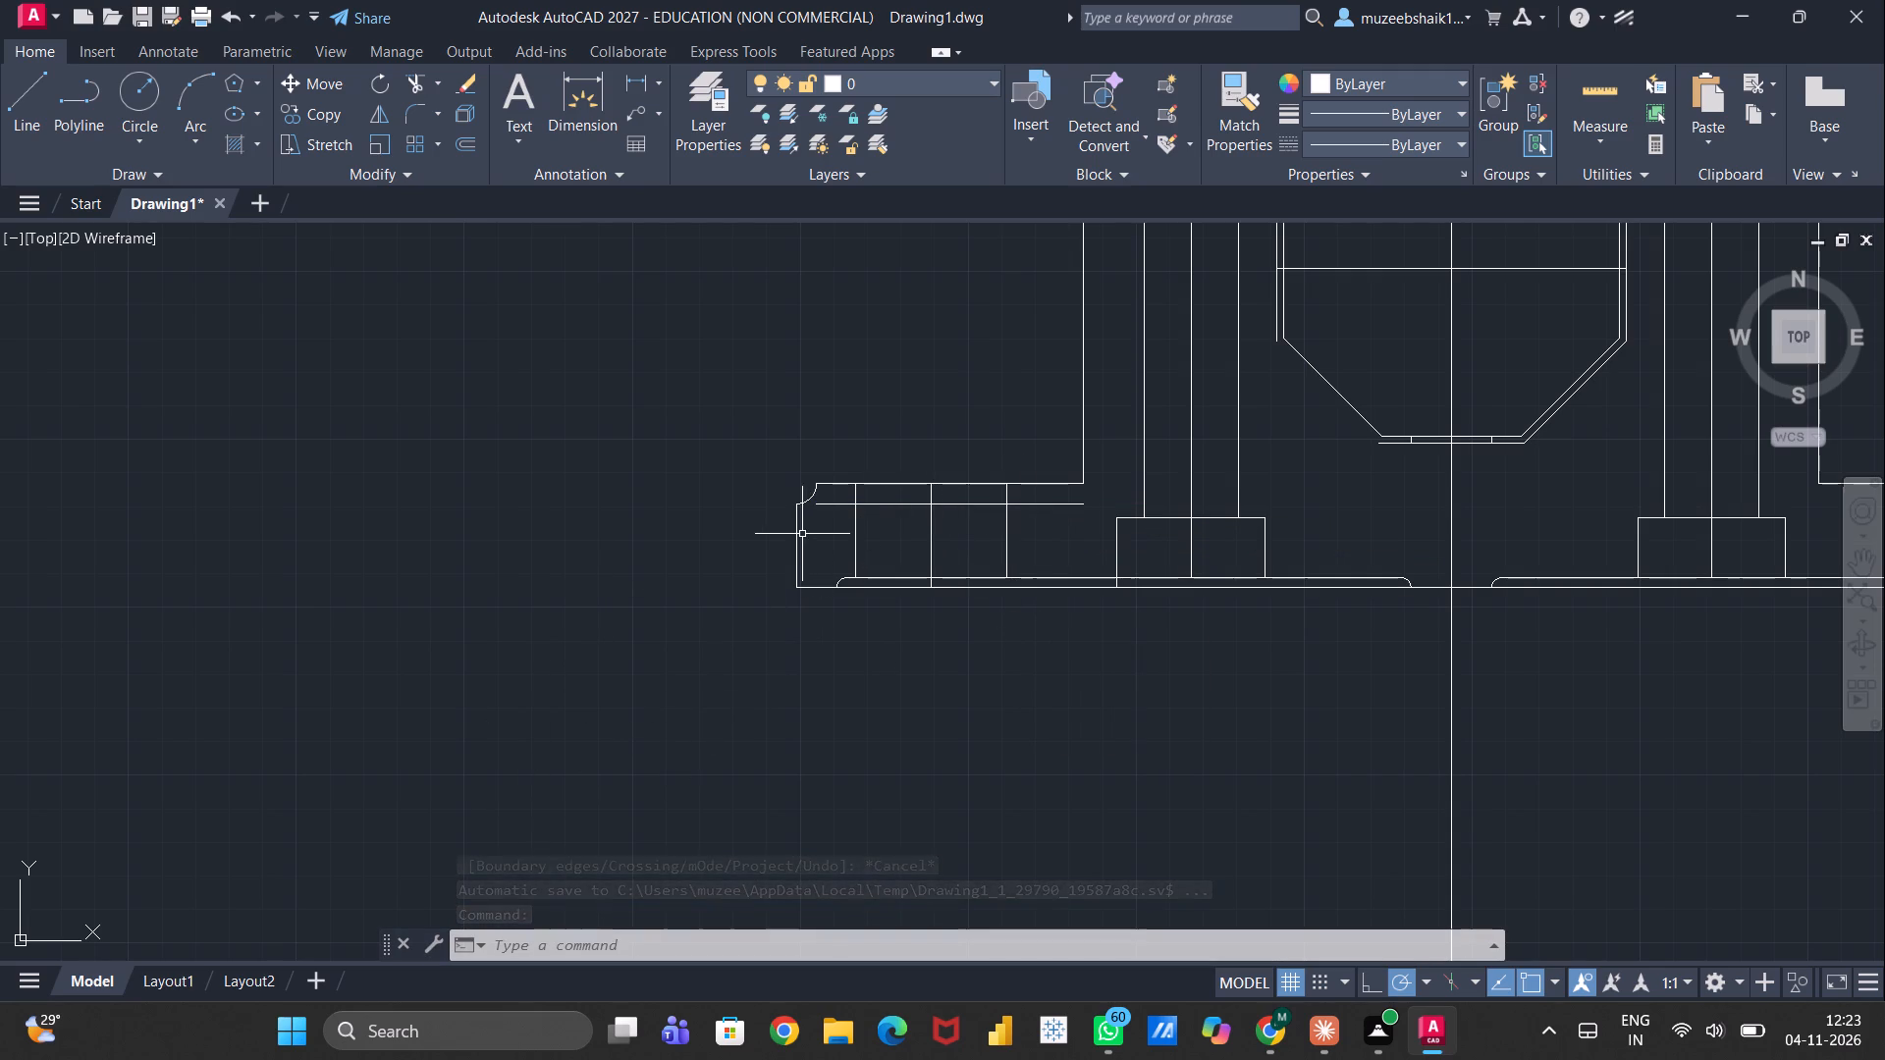
Stretch the offset line's outer end to the flange's outer edge, where it meets the lower end of the corner arc.
scroll(799, 527, up, 3)
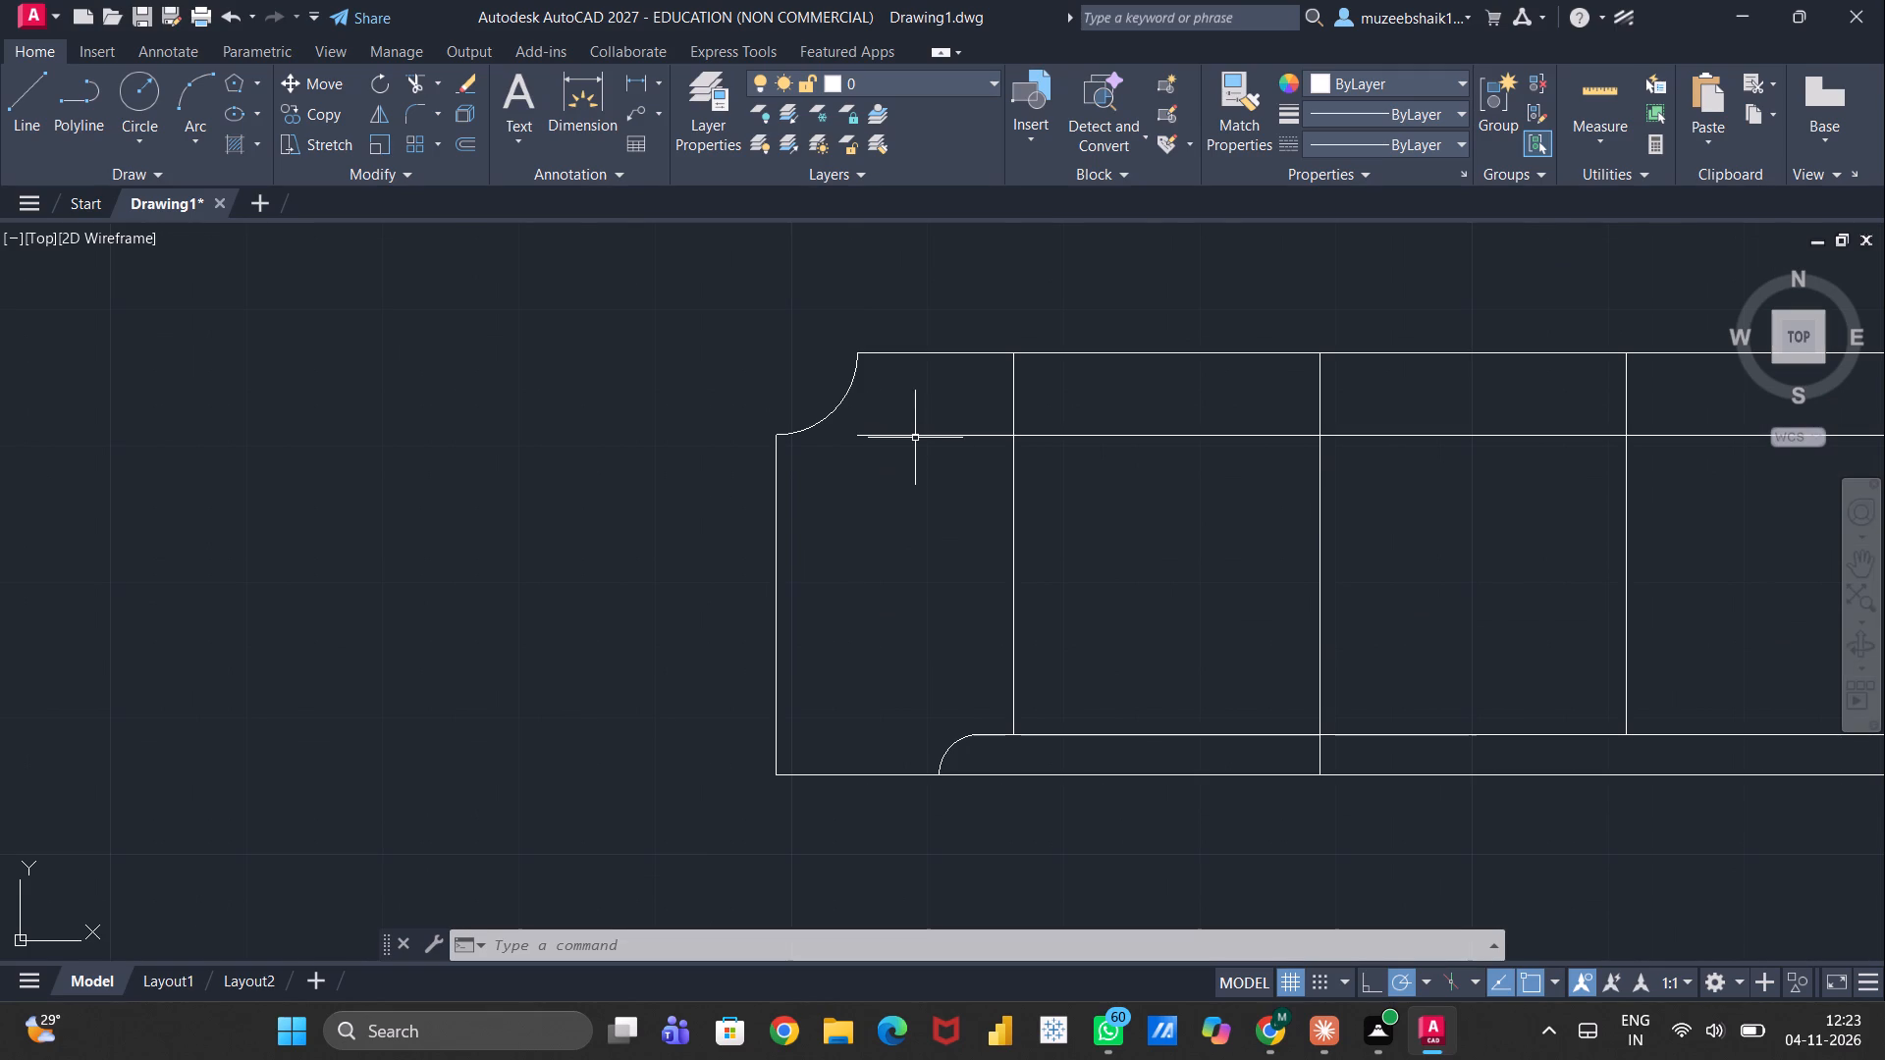
click(915, 438)
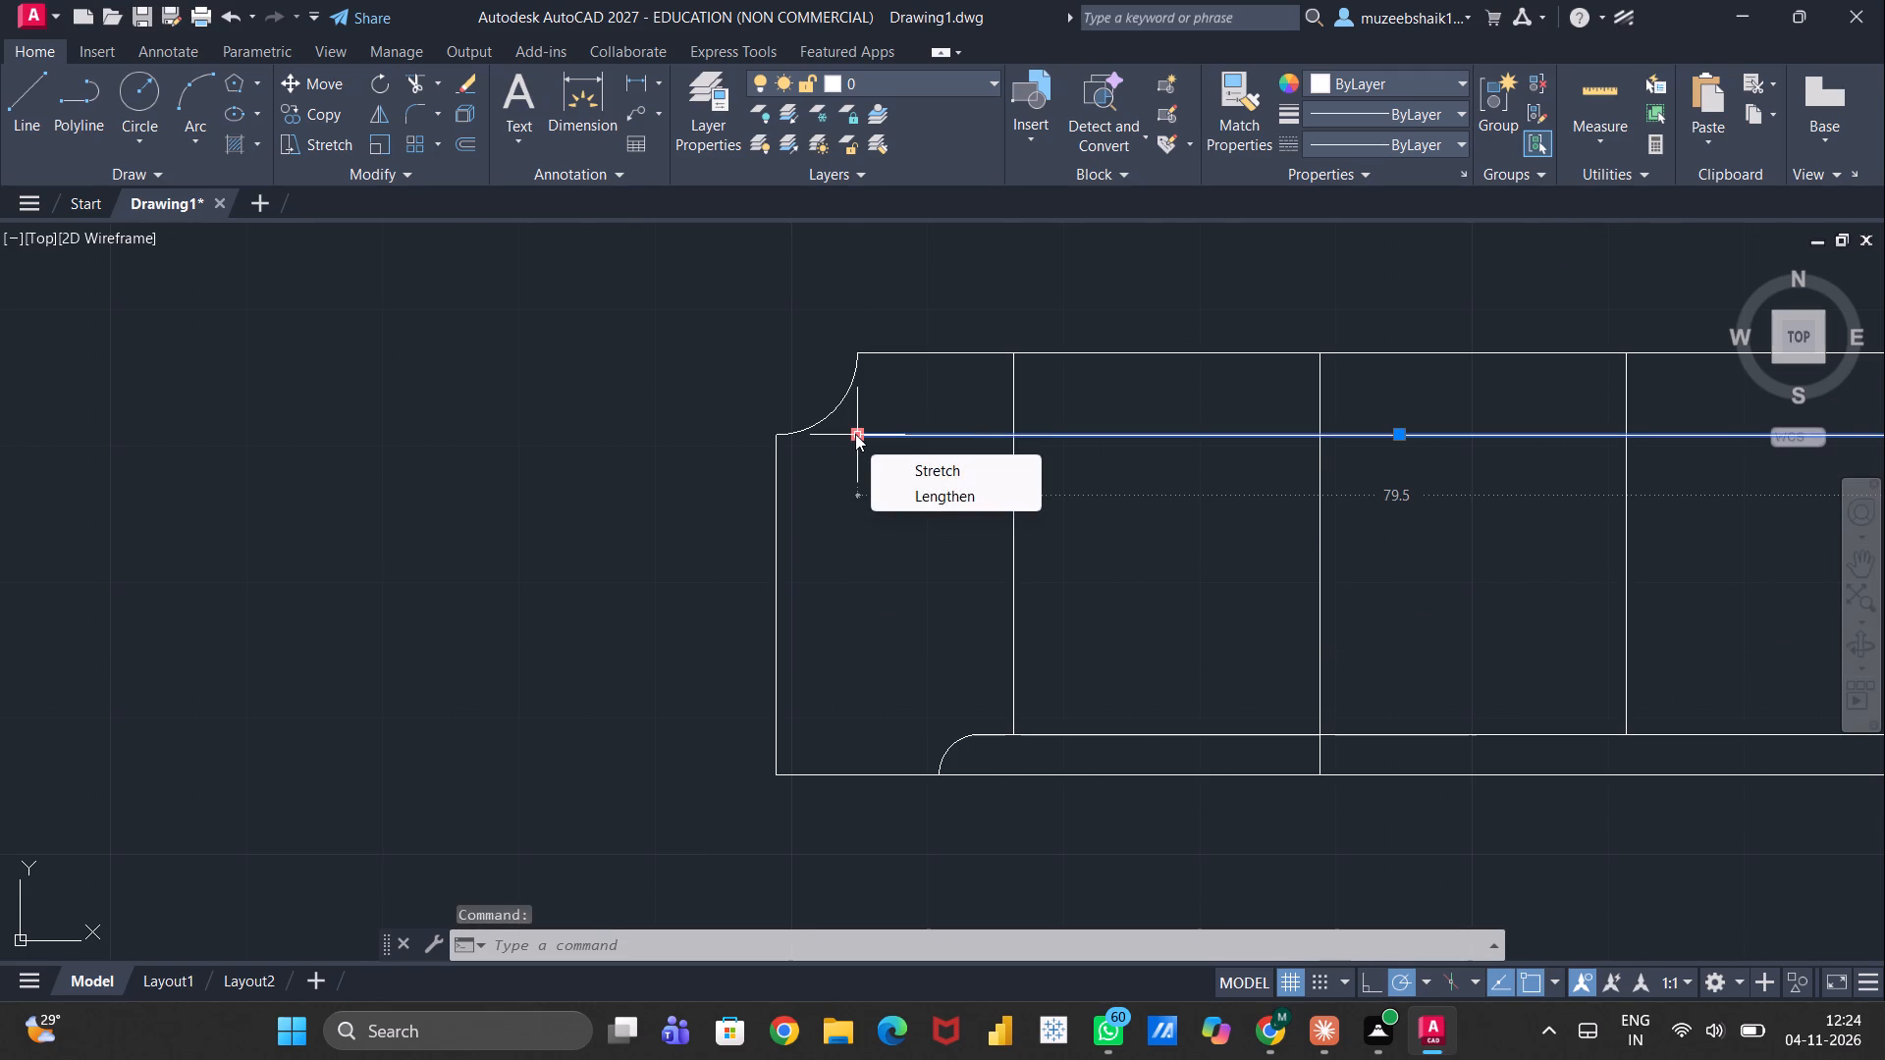
click(855, 434)
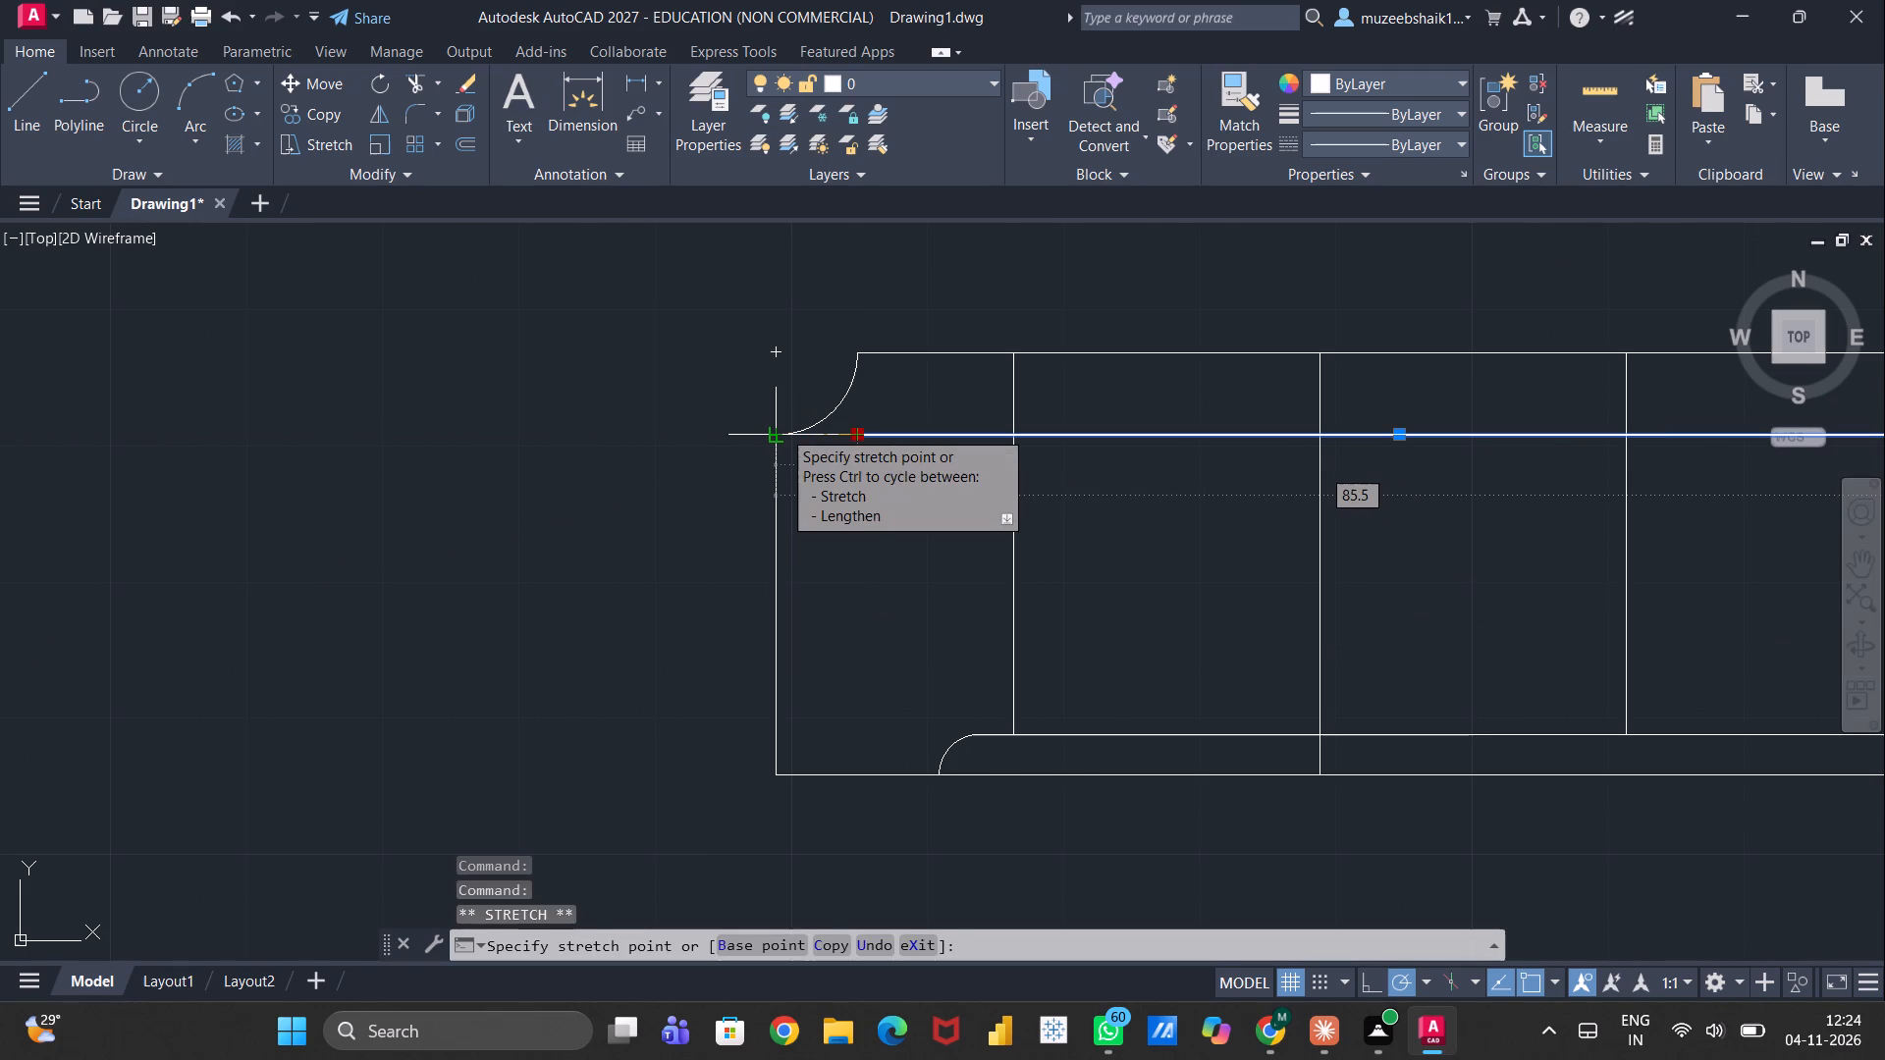
scroll(781, 429, up, 4)
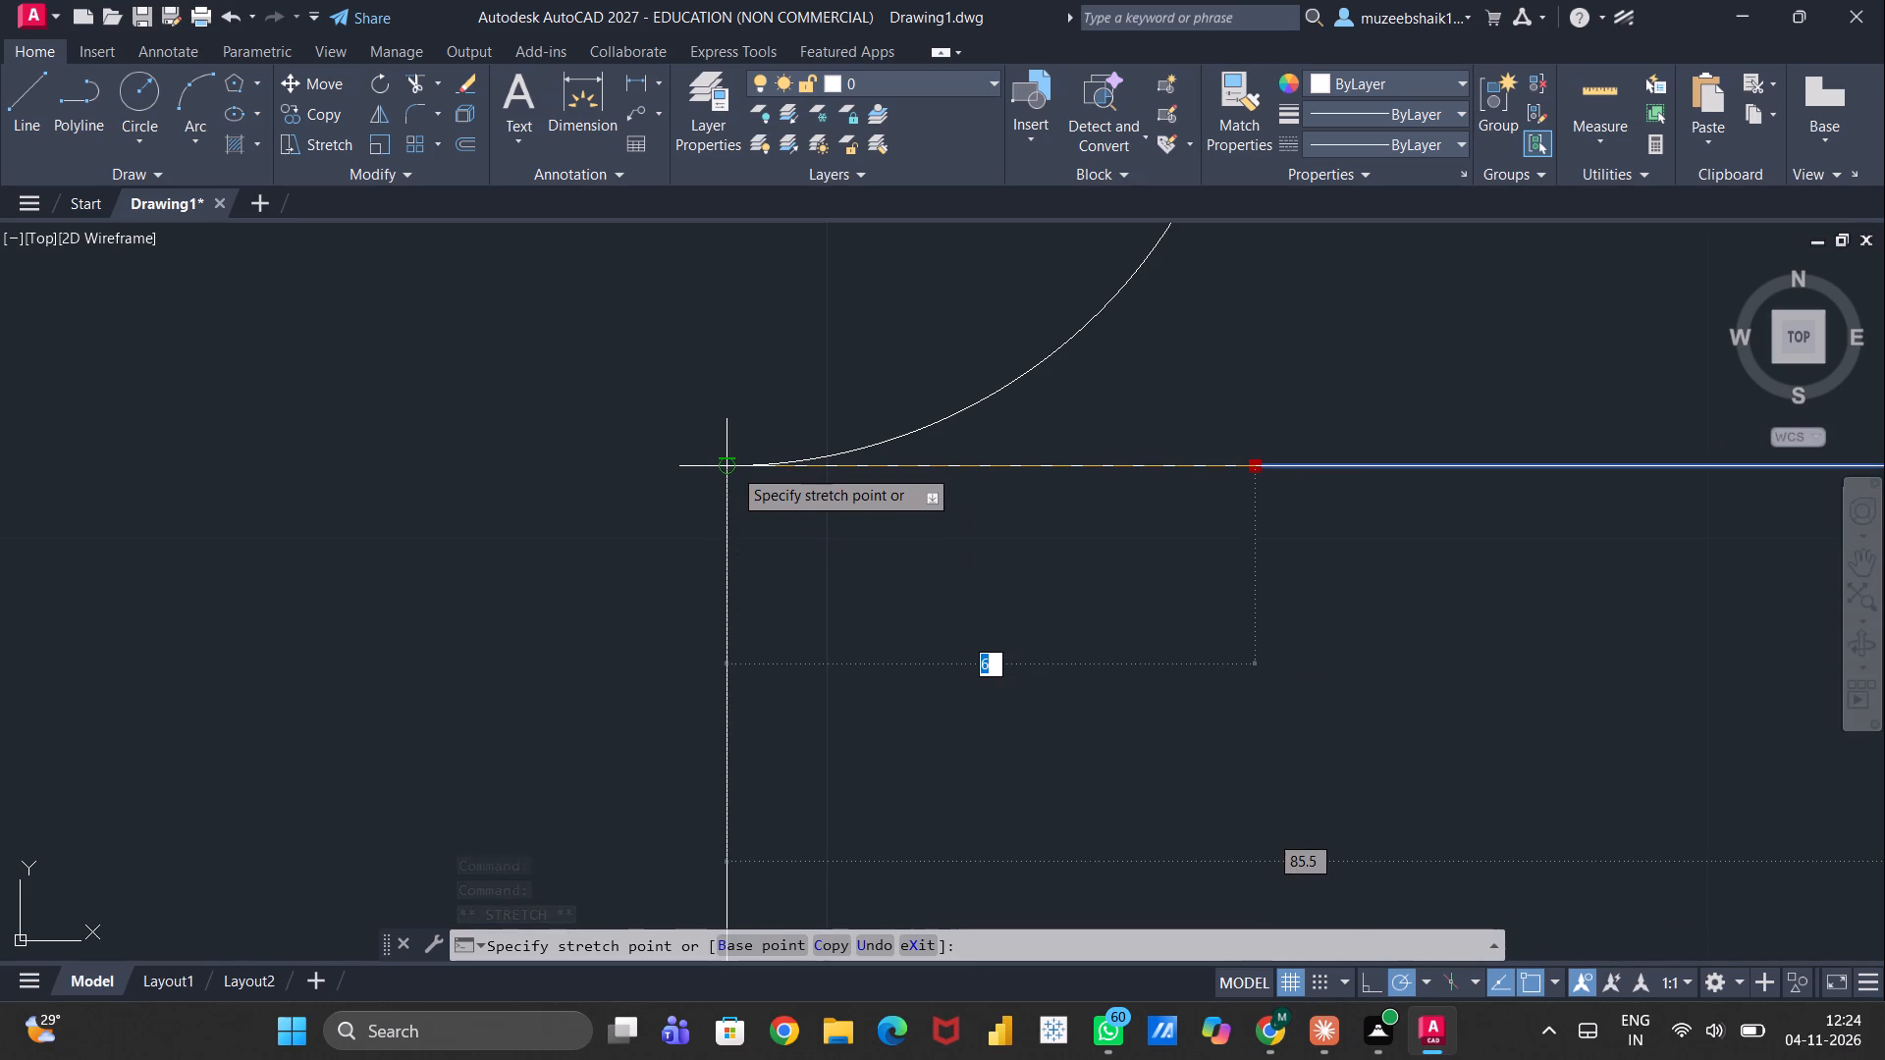
click(732, 467)
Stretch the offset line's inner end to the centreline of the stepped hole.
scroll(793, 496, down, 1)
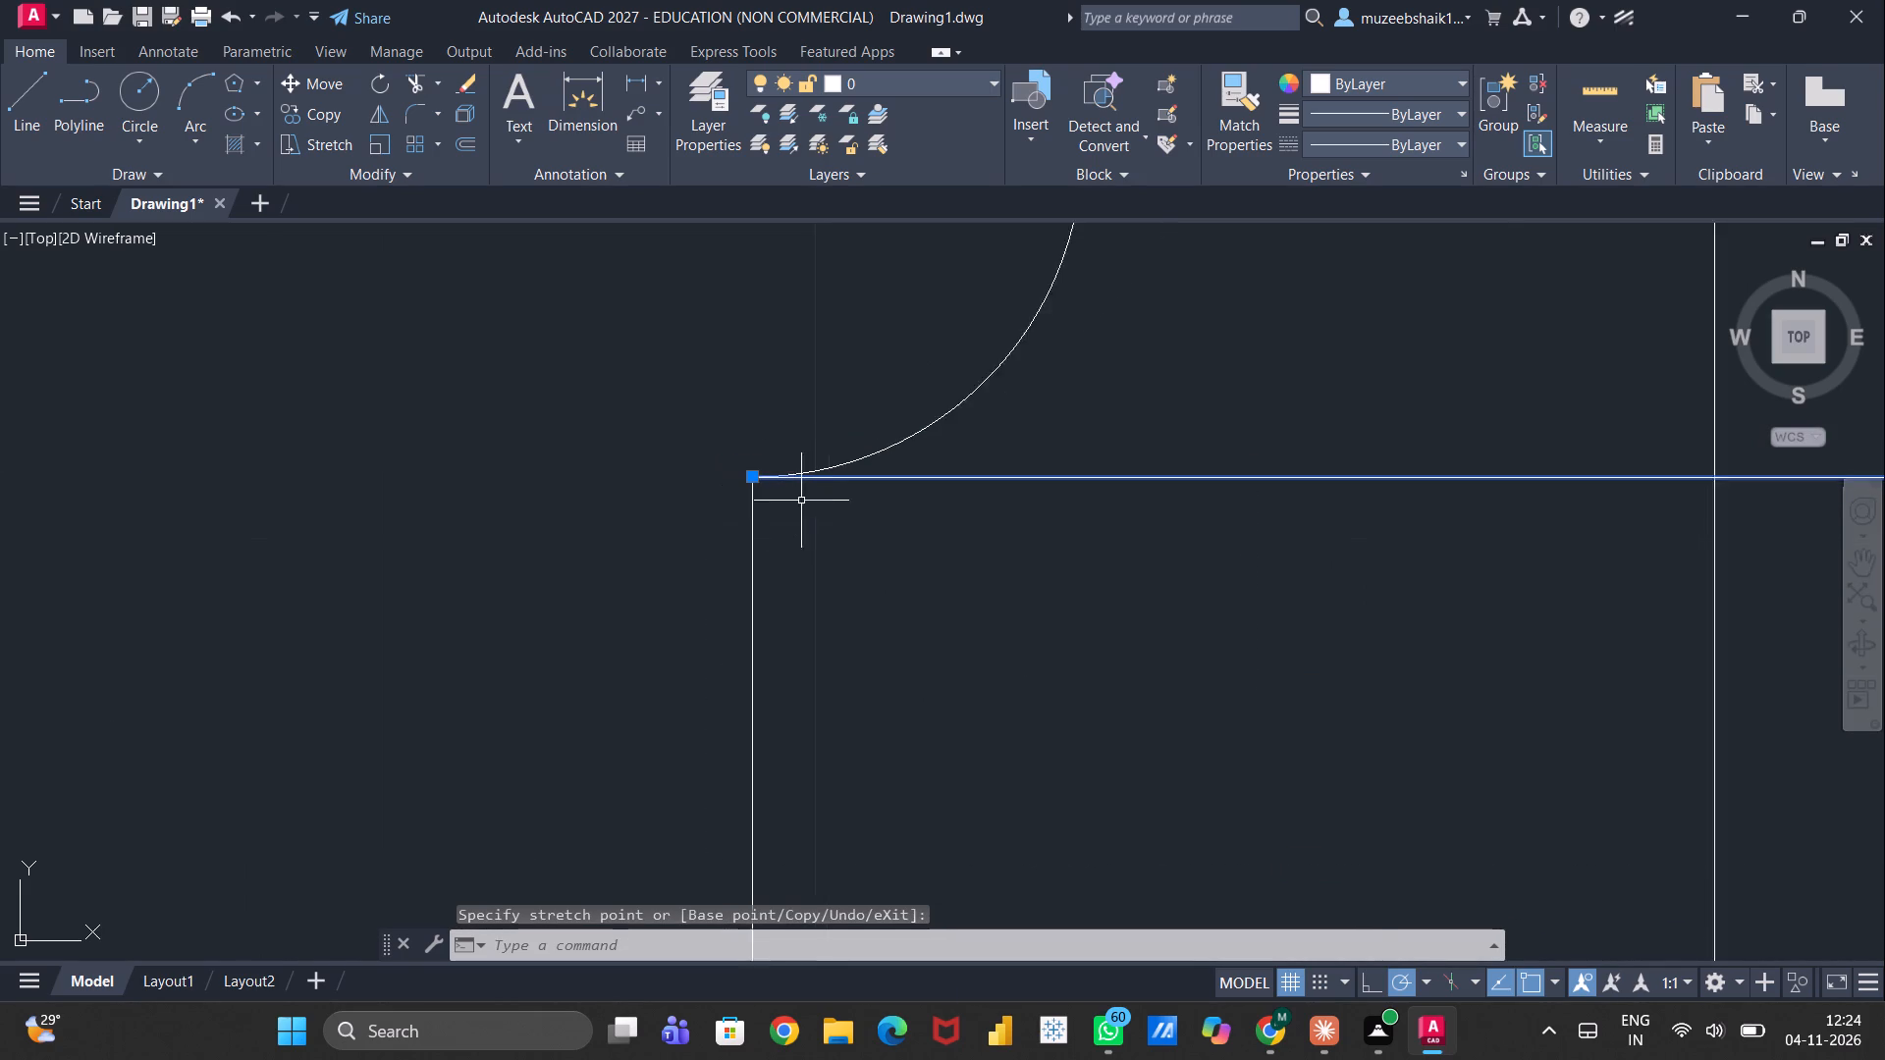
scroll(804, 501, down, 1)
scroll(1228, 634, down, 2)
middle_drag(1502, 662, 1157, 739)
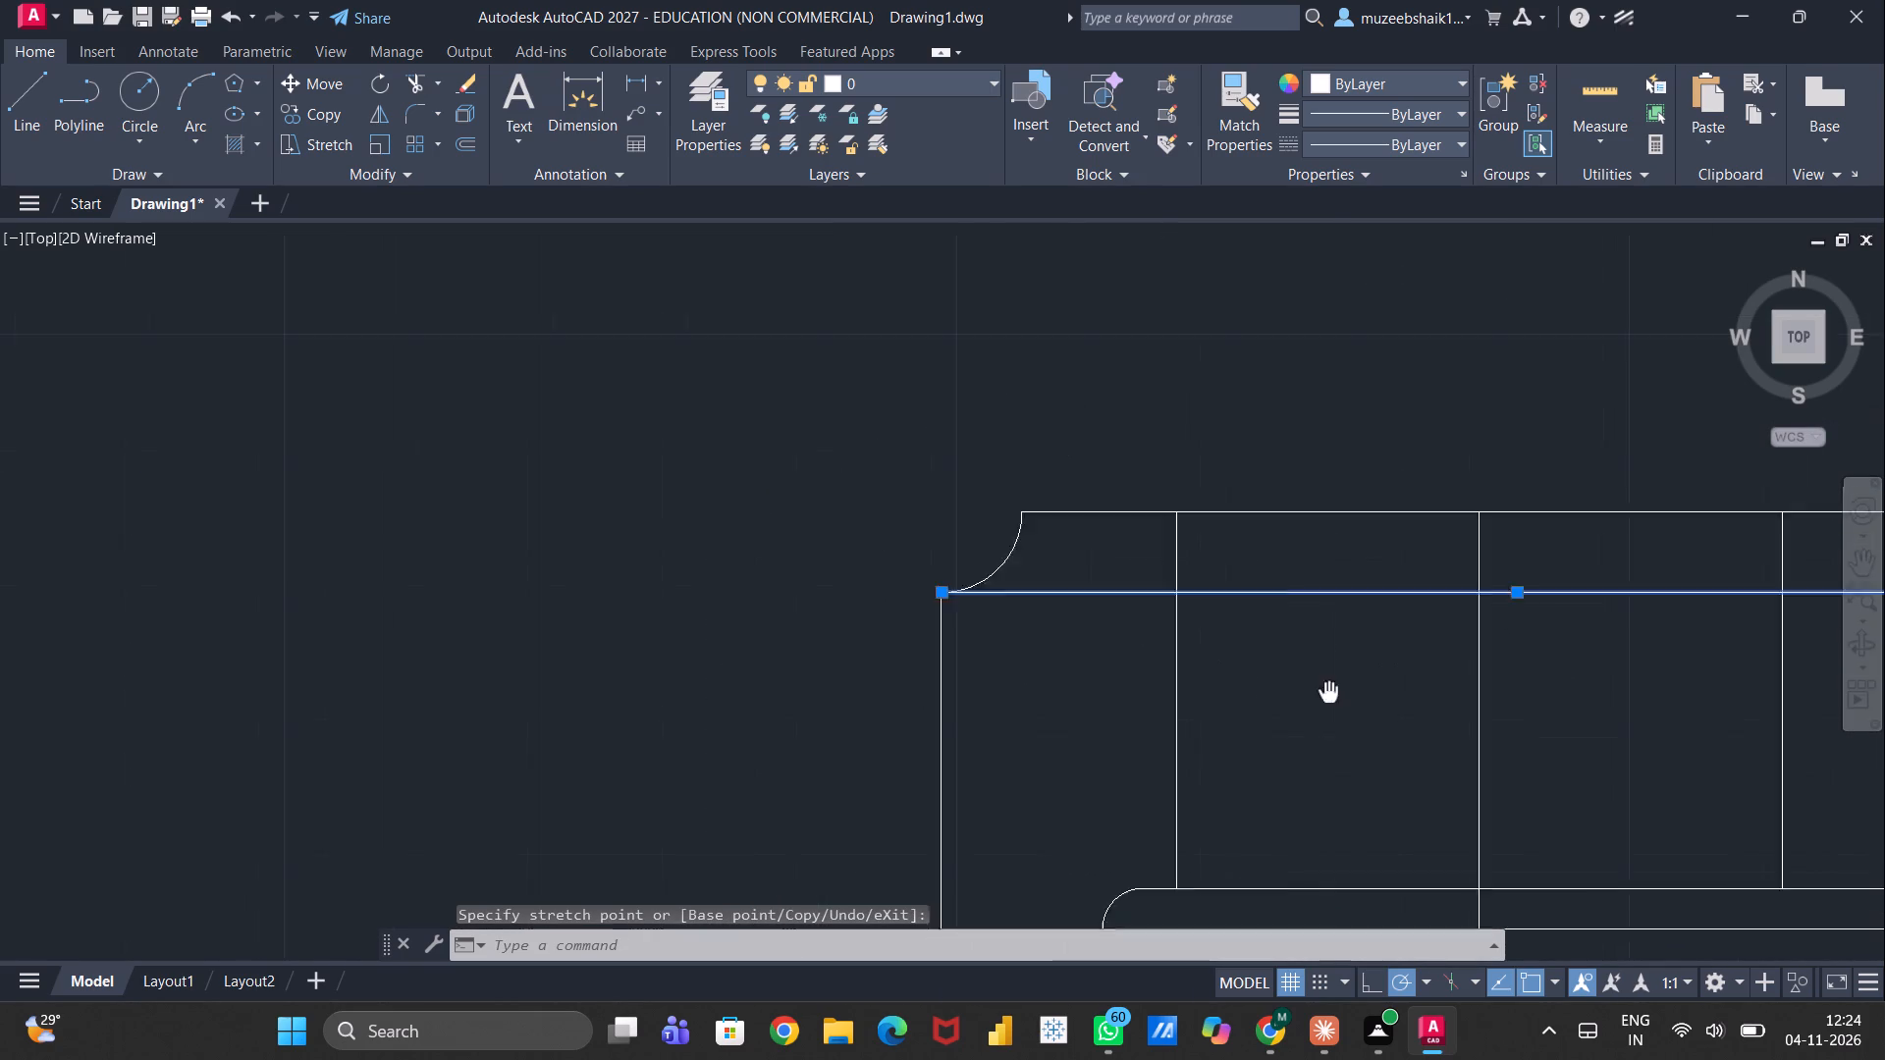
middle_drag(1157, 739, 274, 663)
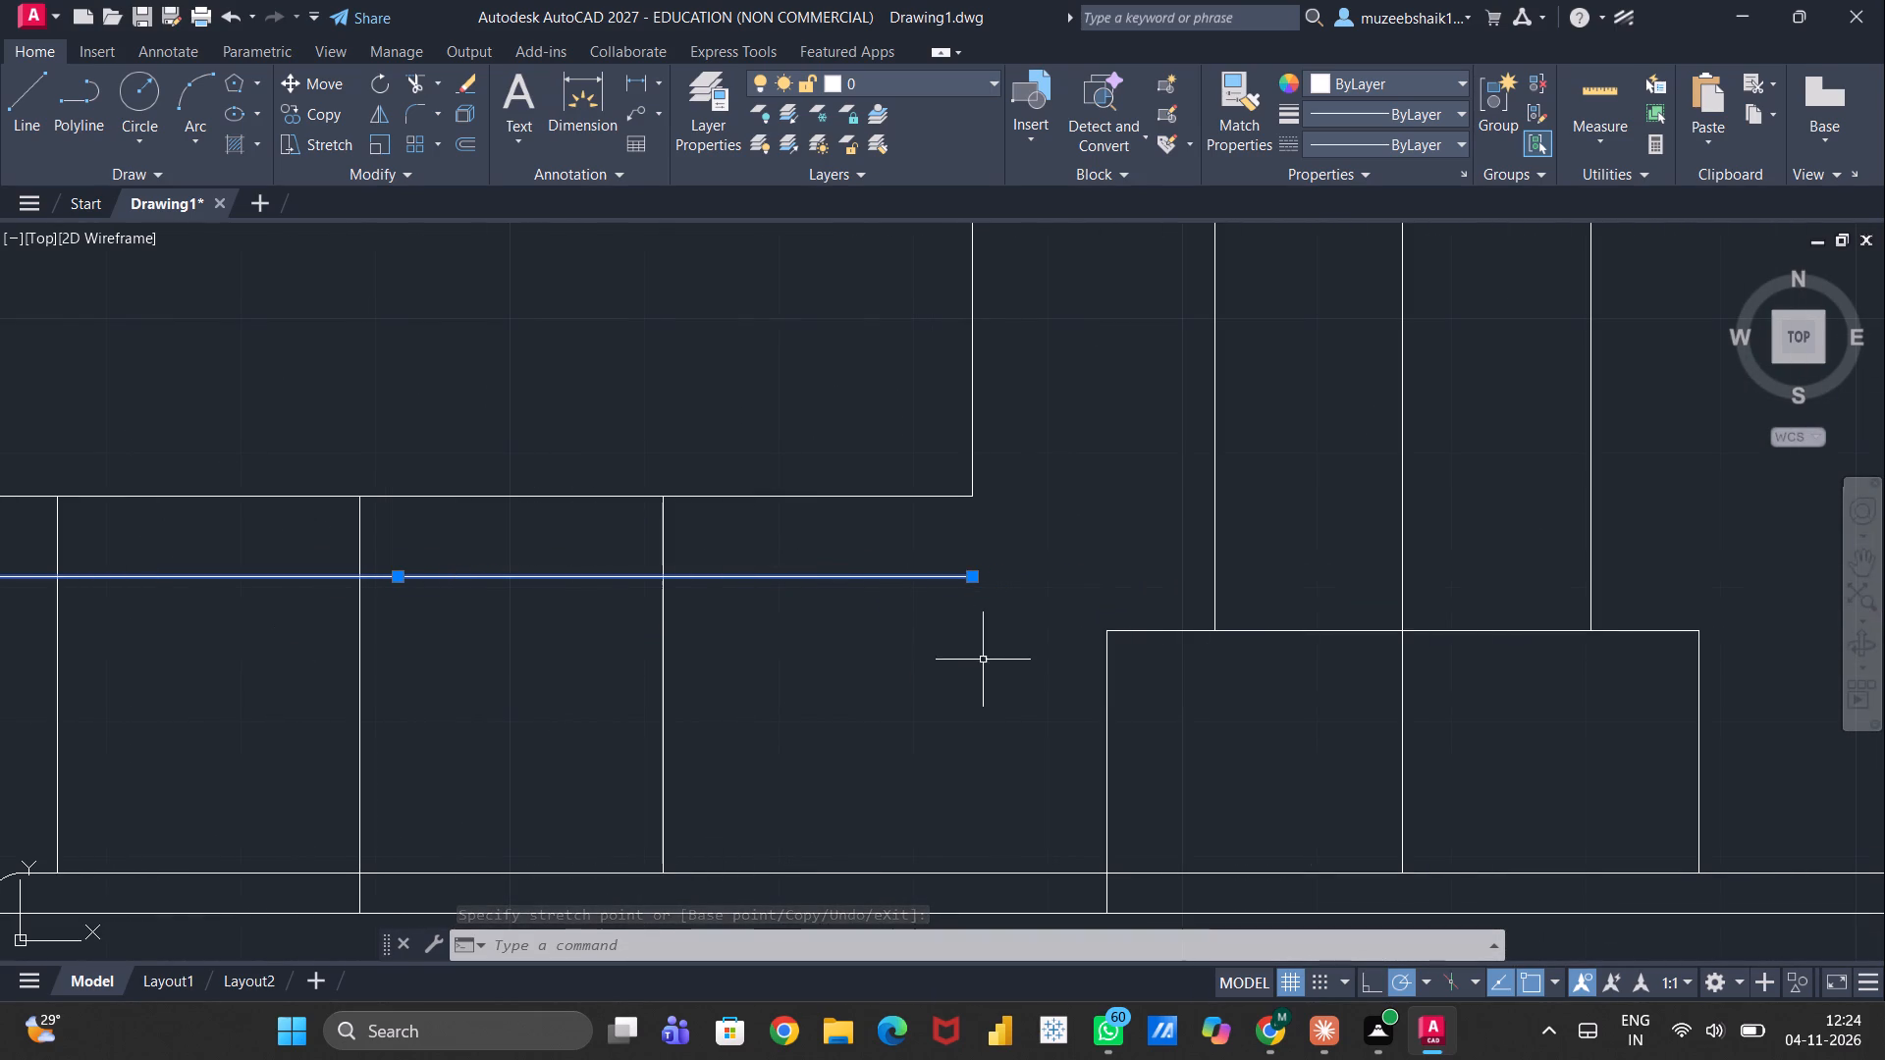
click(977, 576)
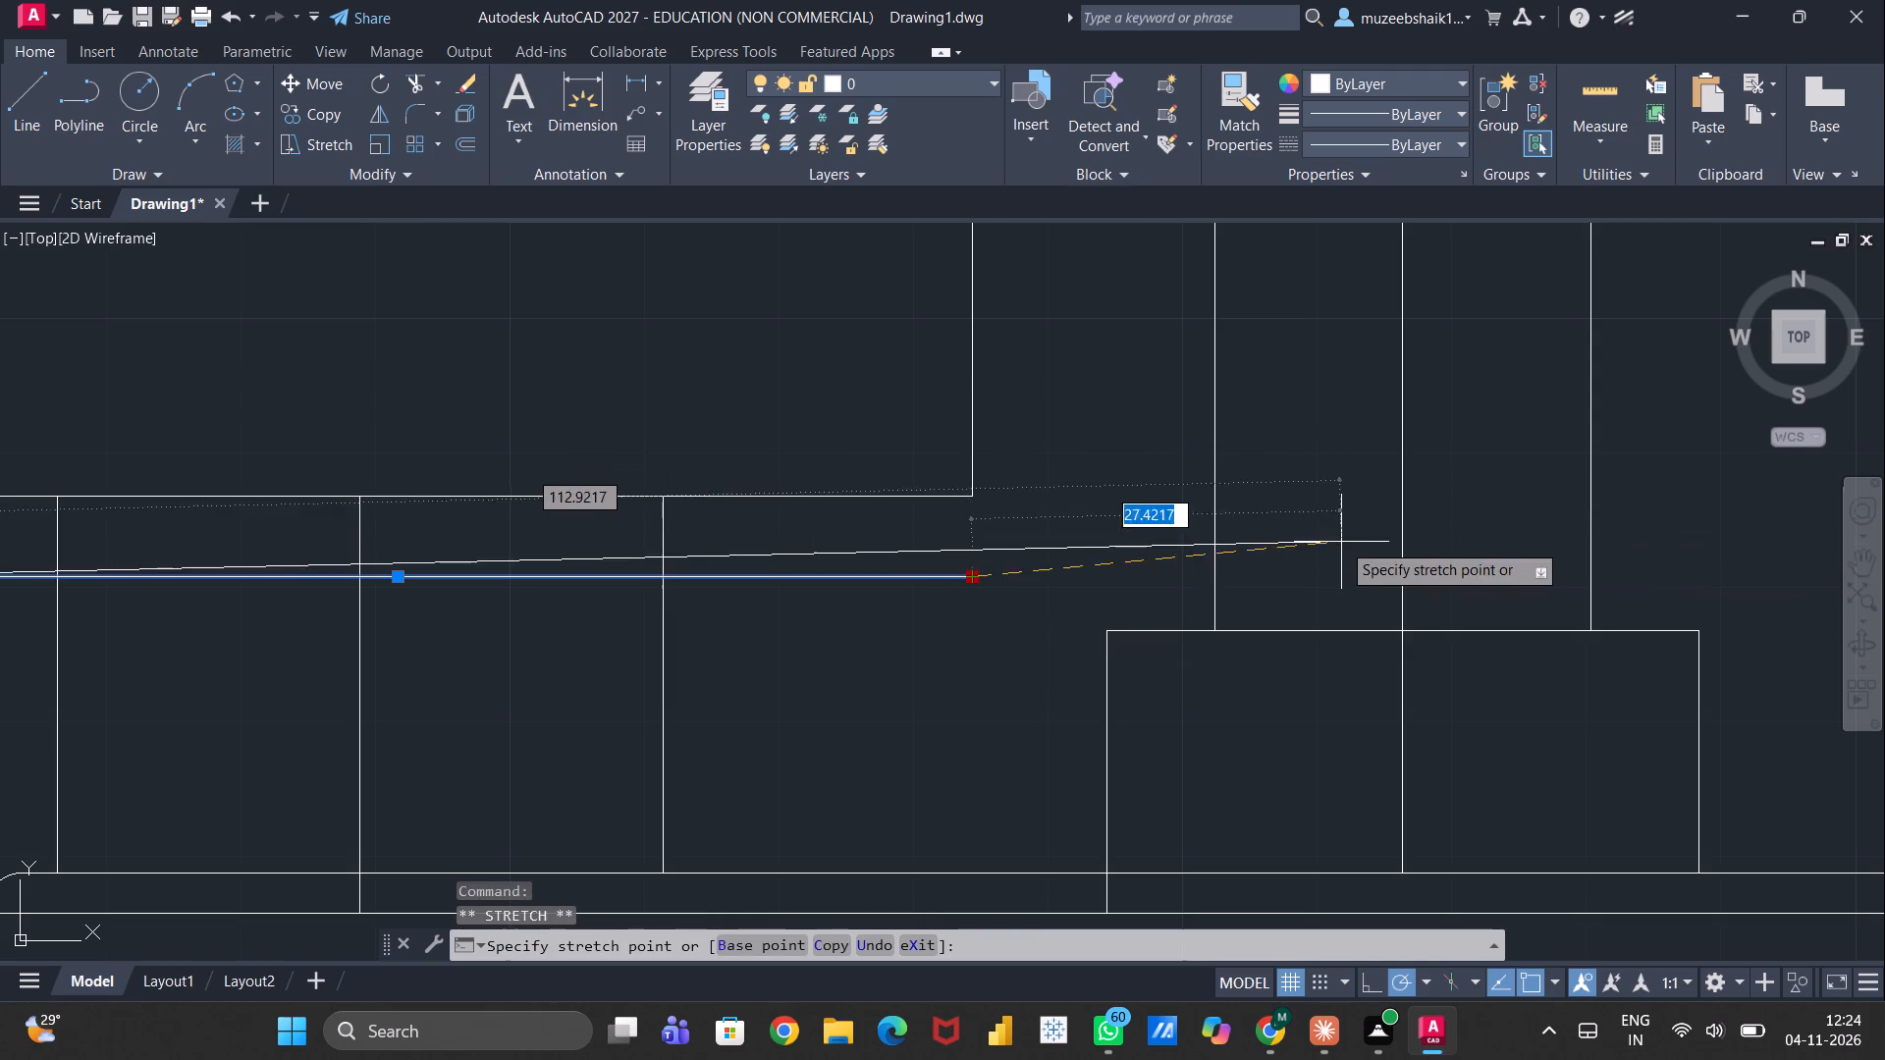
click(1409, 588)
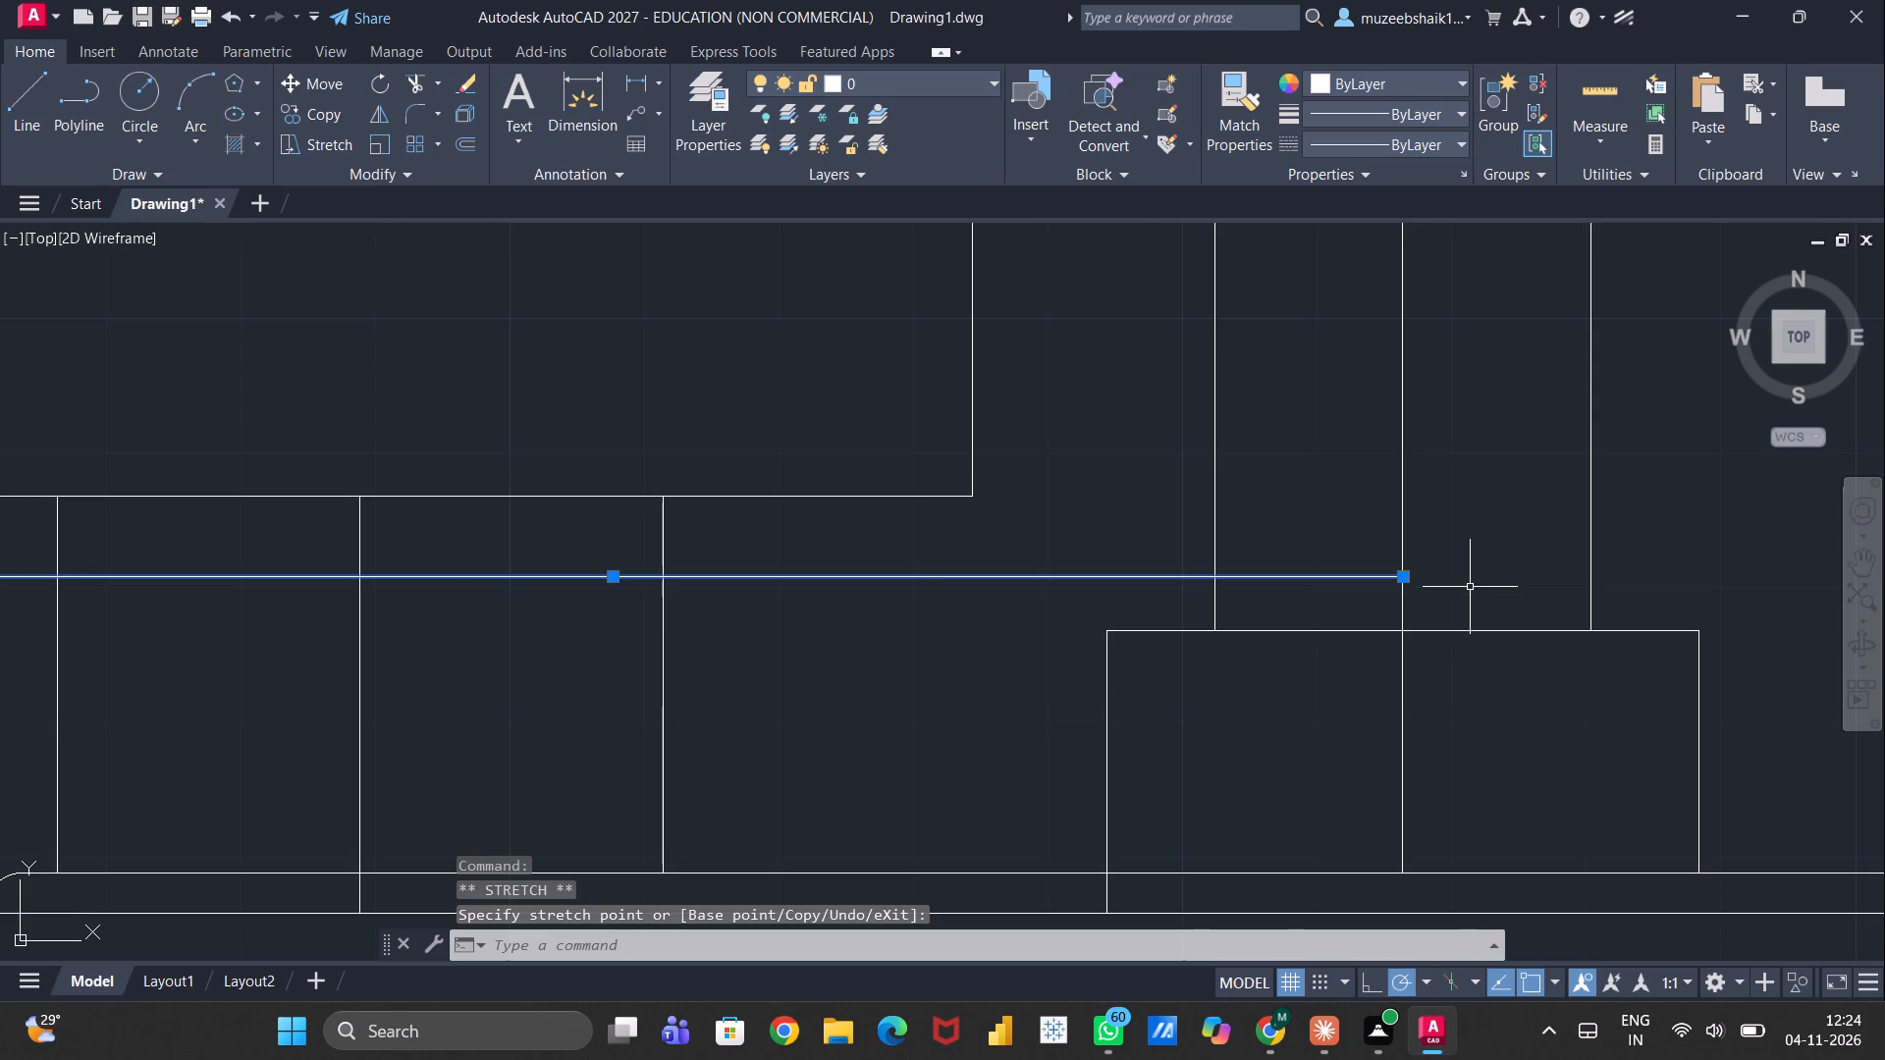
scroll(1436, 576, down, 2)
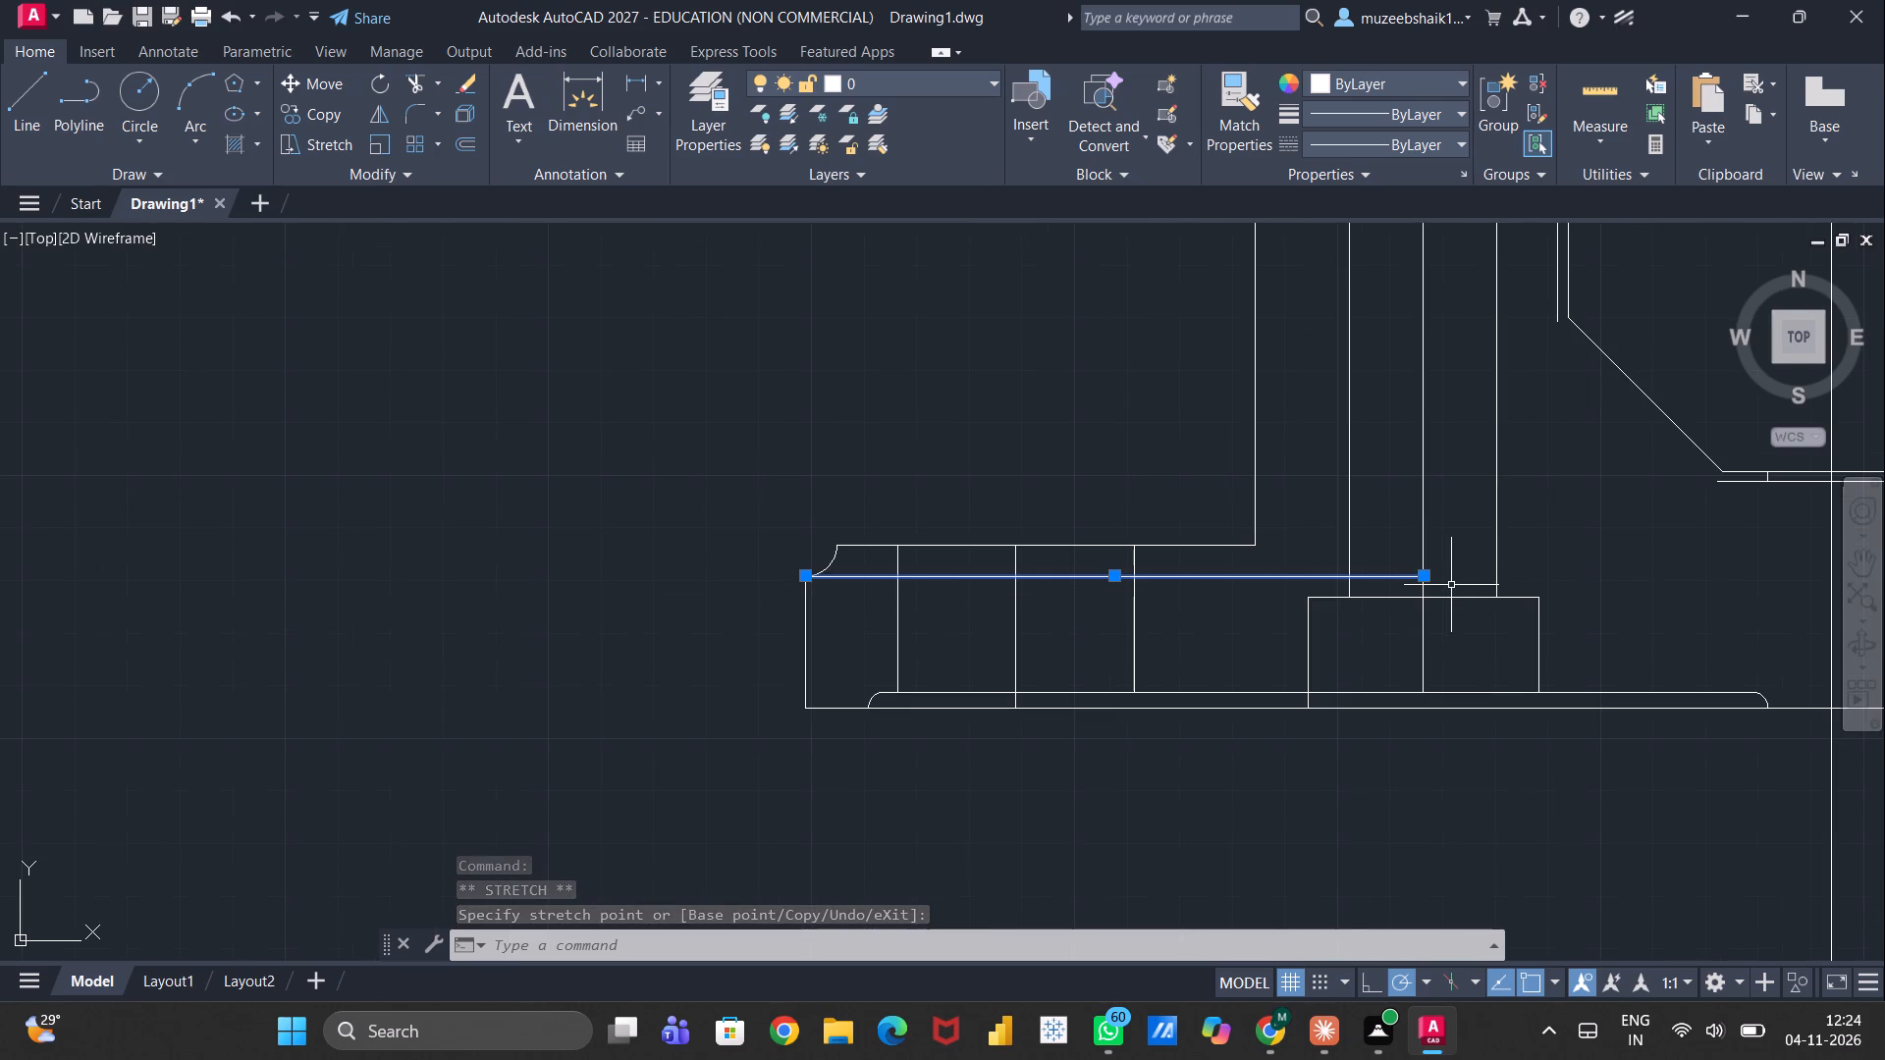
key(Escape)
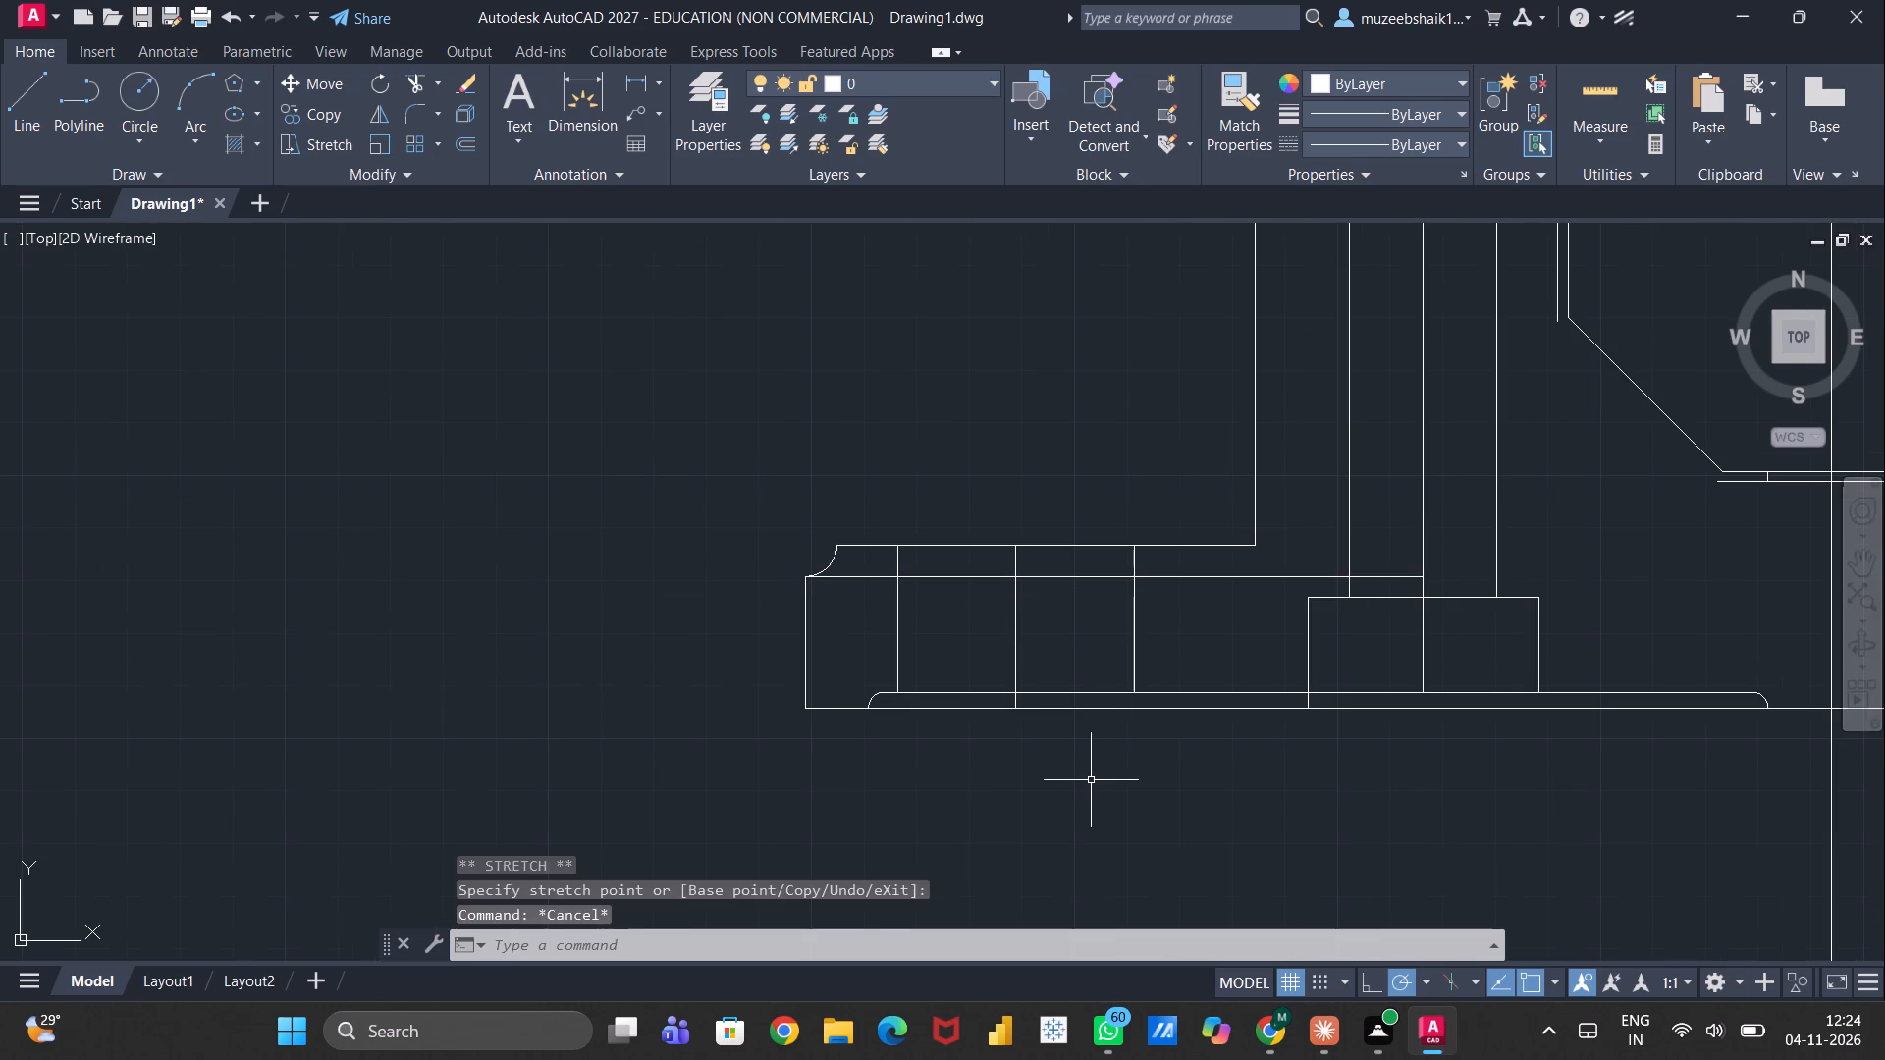
Stretch the offset line's inner end horizontally to the main vertical centreline, for a total line length of 195.
scroll(1526, 926, down, 2)
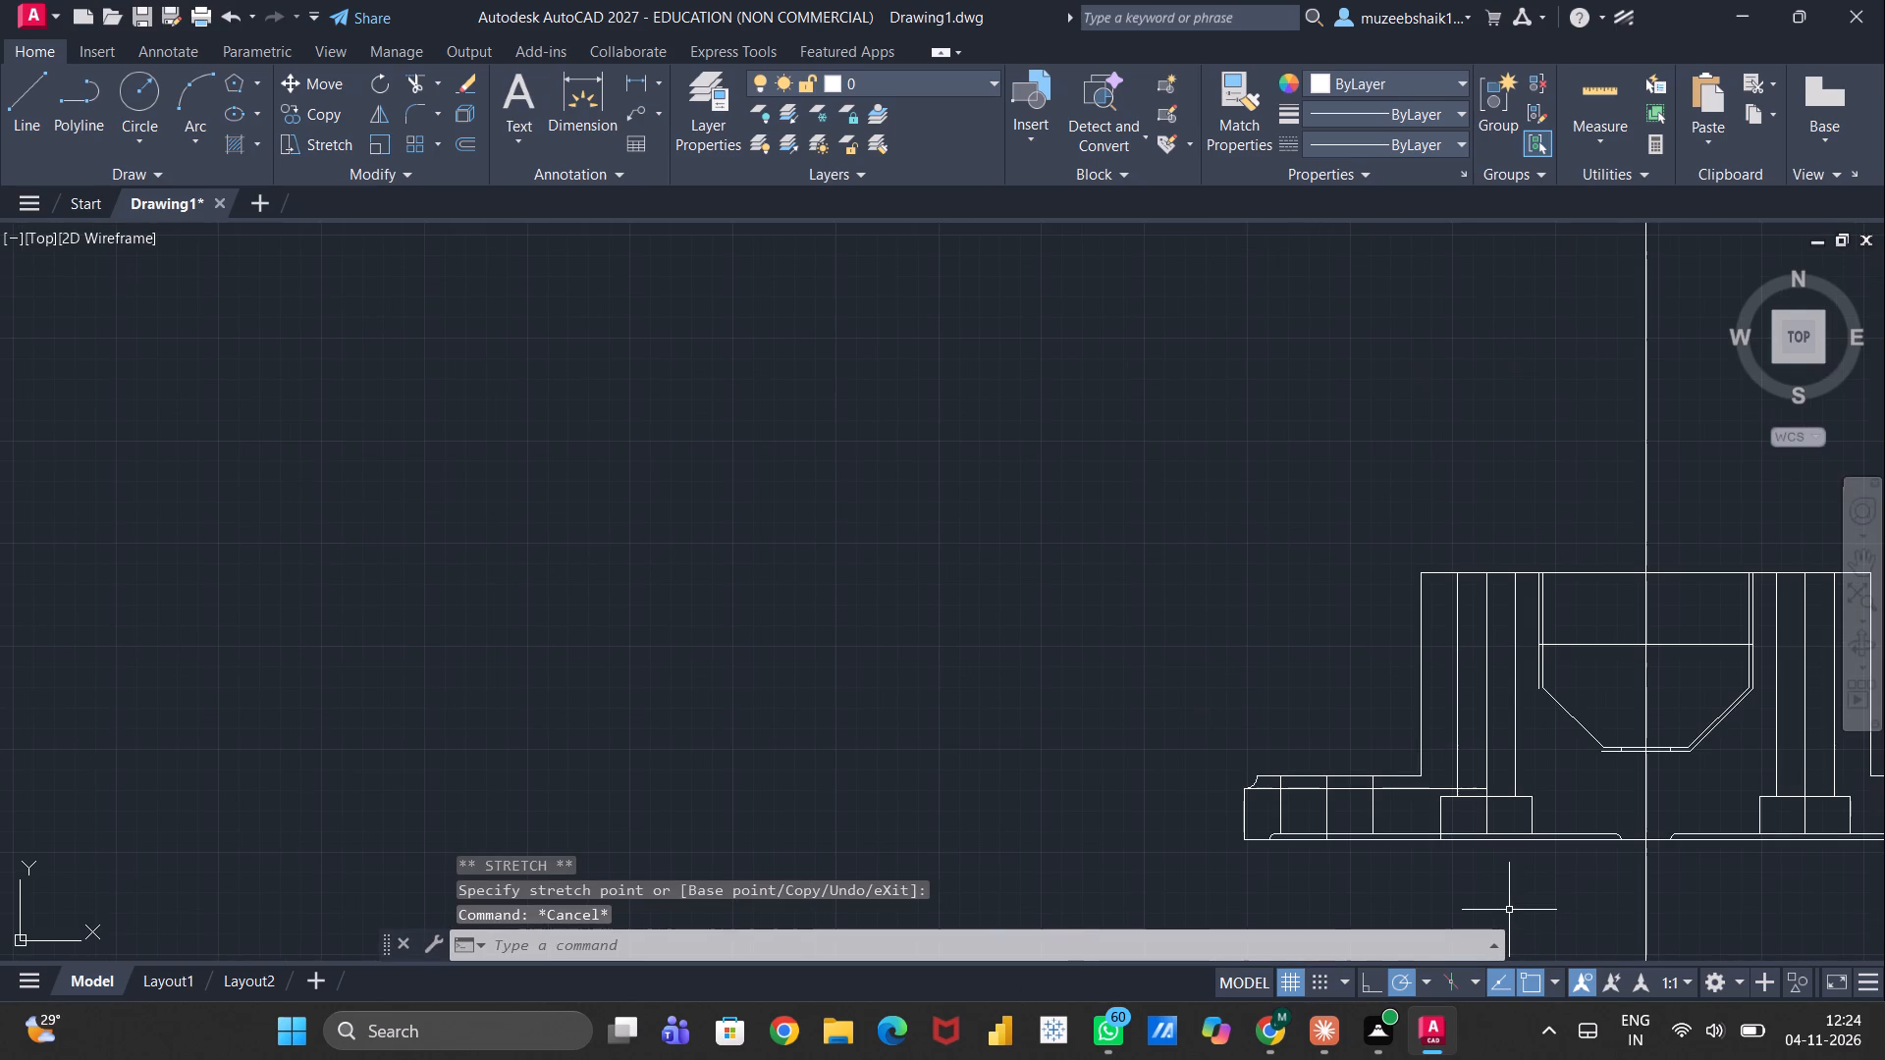
scroll(1509, 910, up, 1)
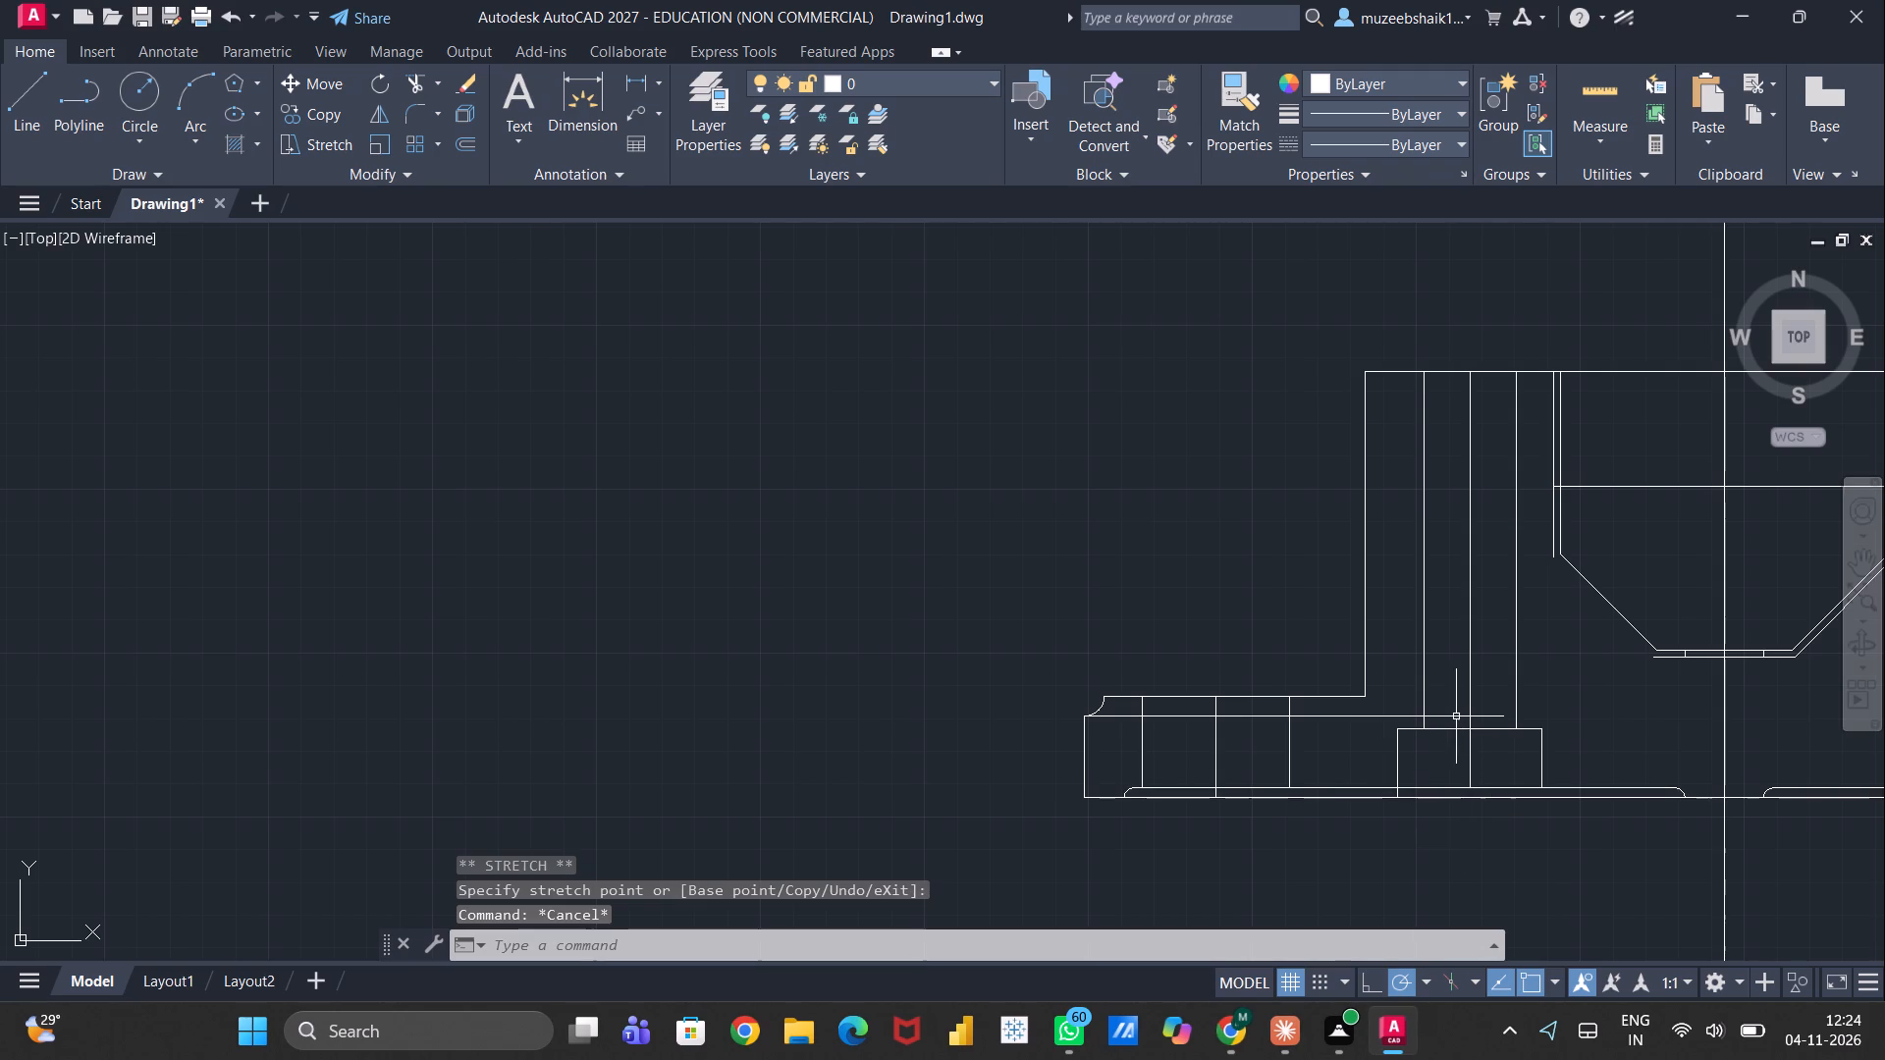
click(1456, 716)
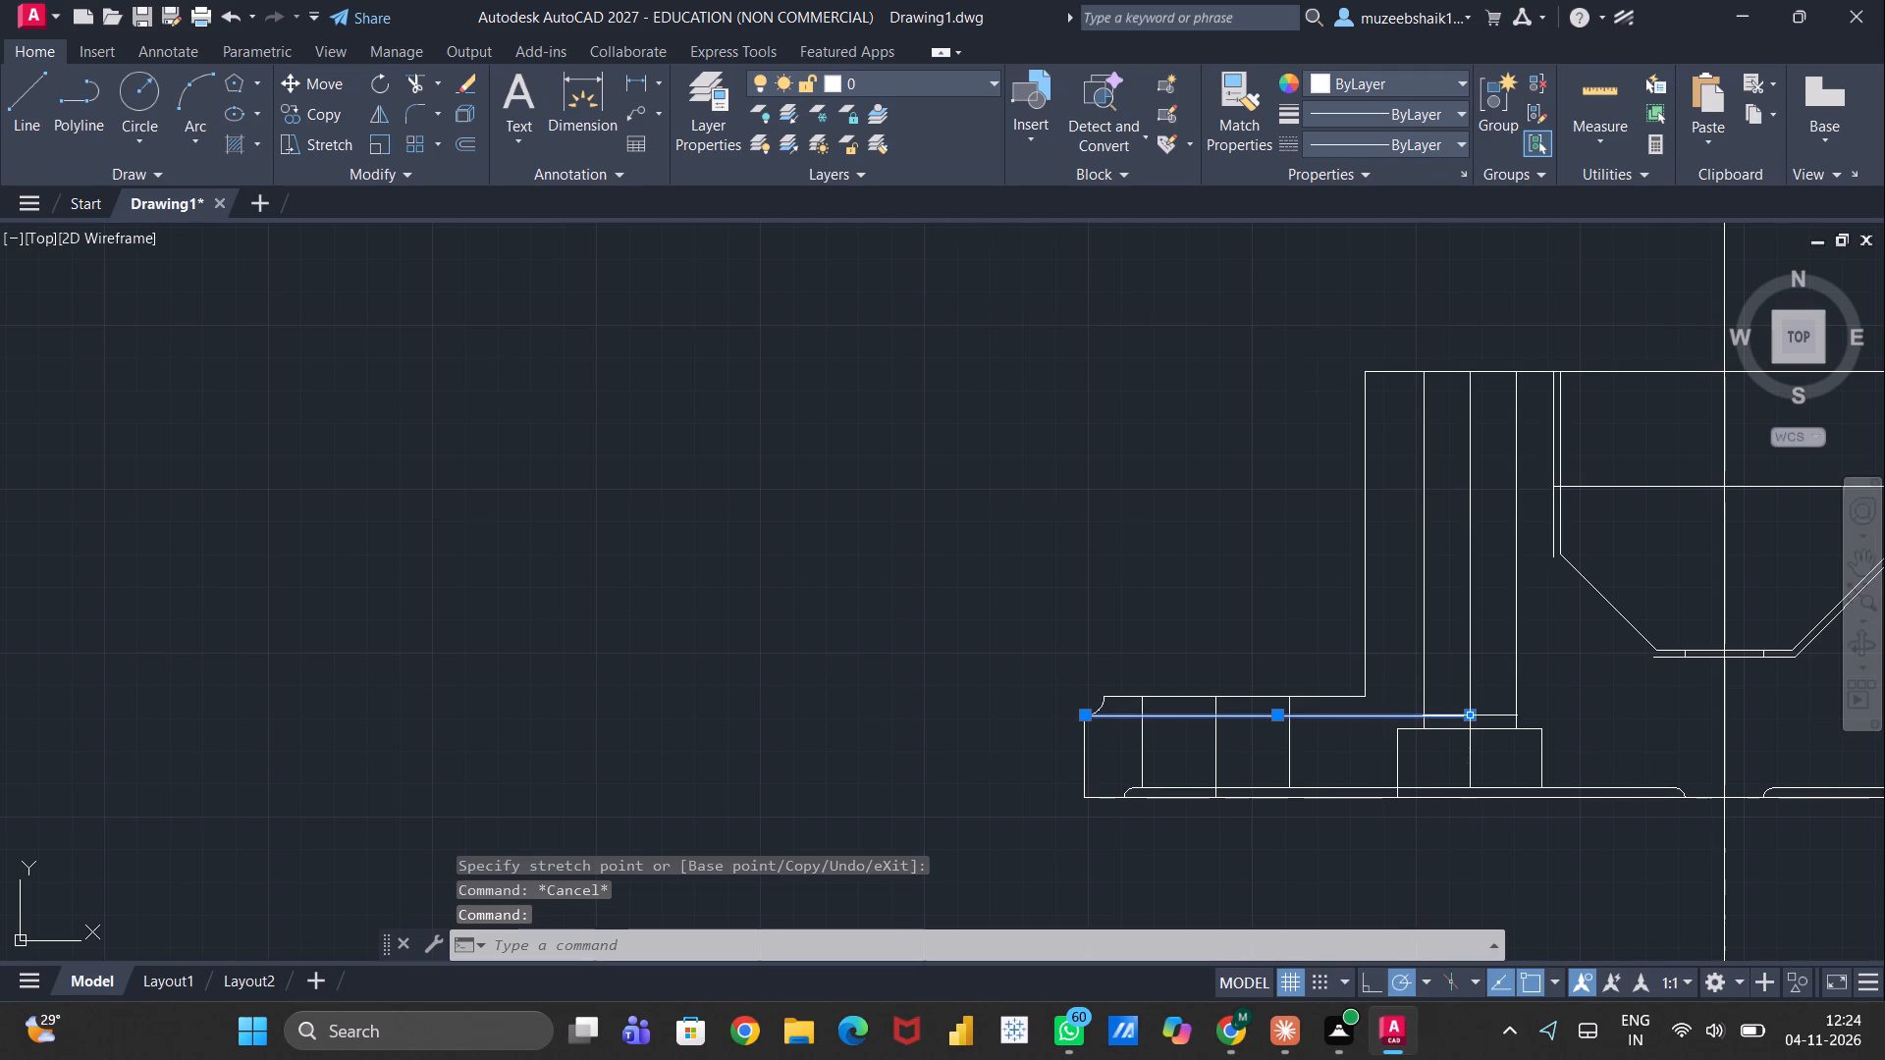
click(1475, 722)
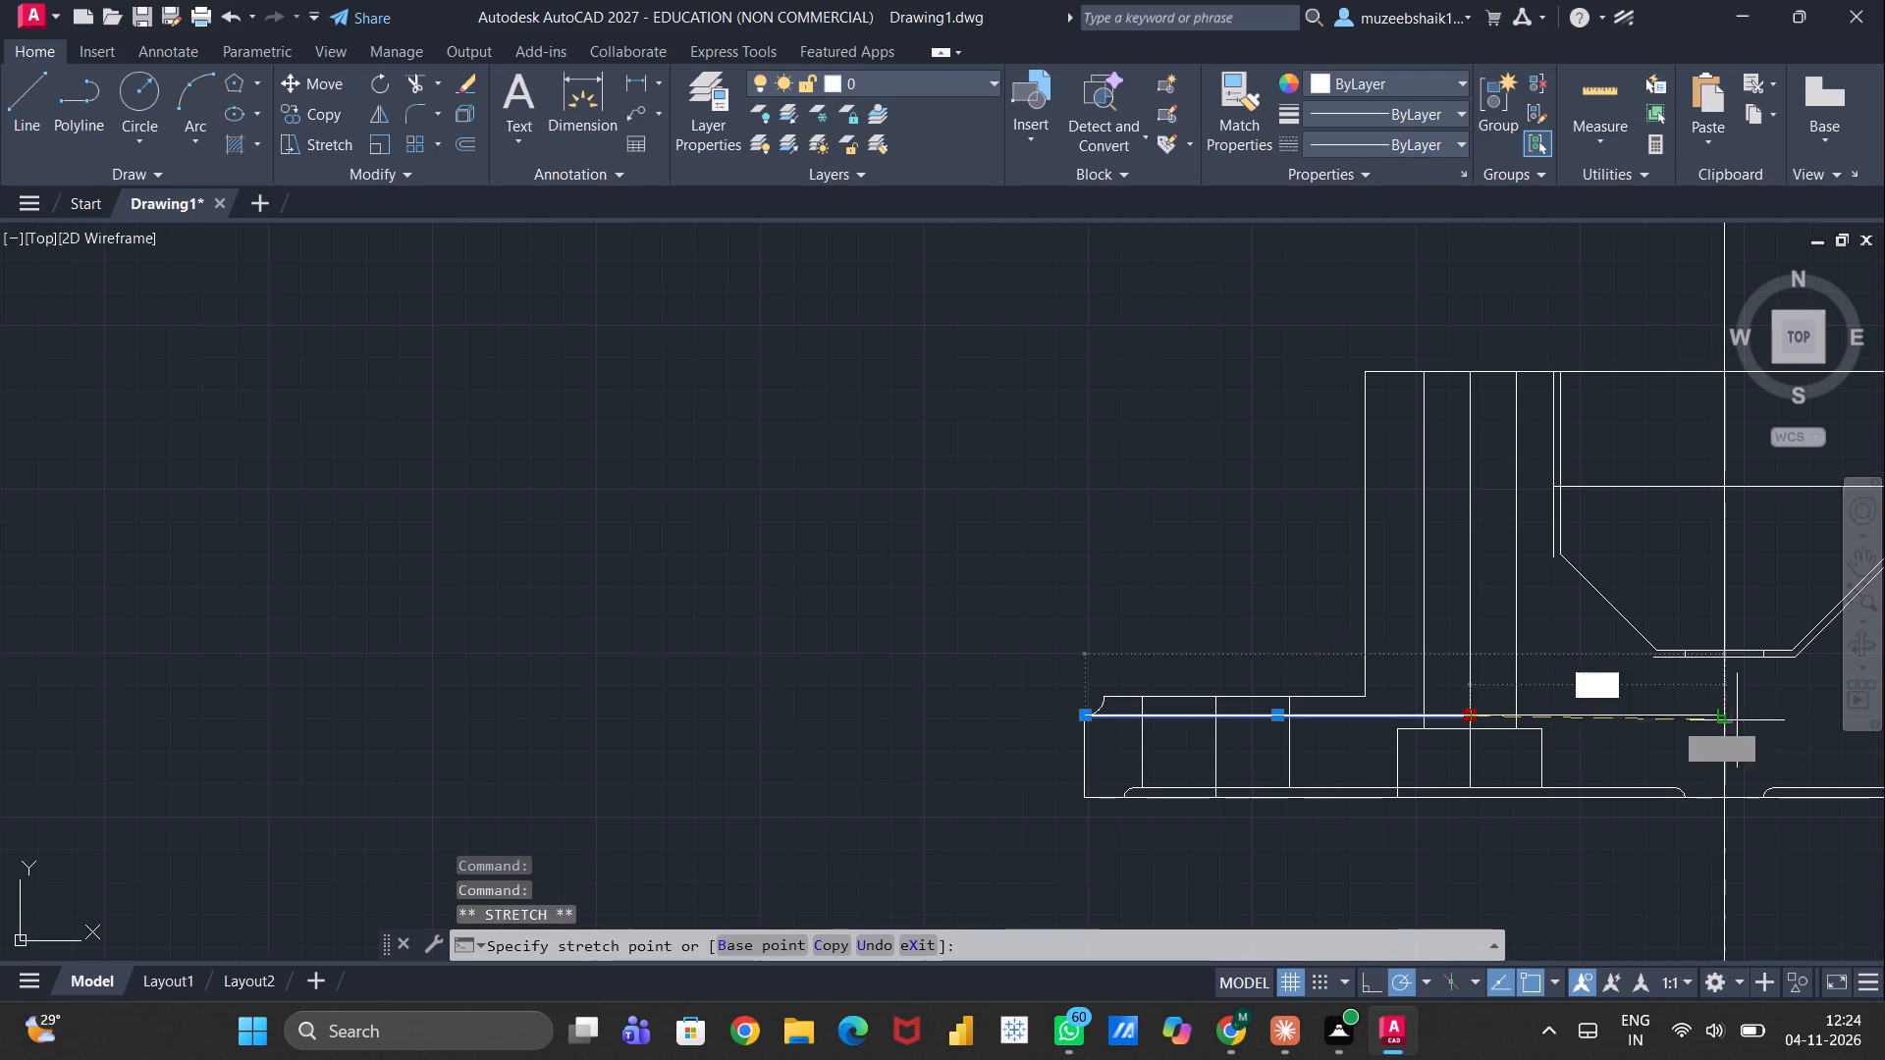
scroll(1729, 721, up, 1)
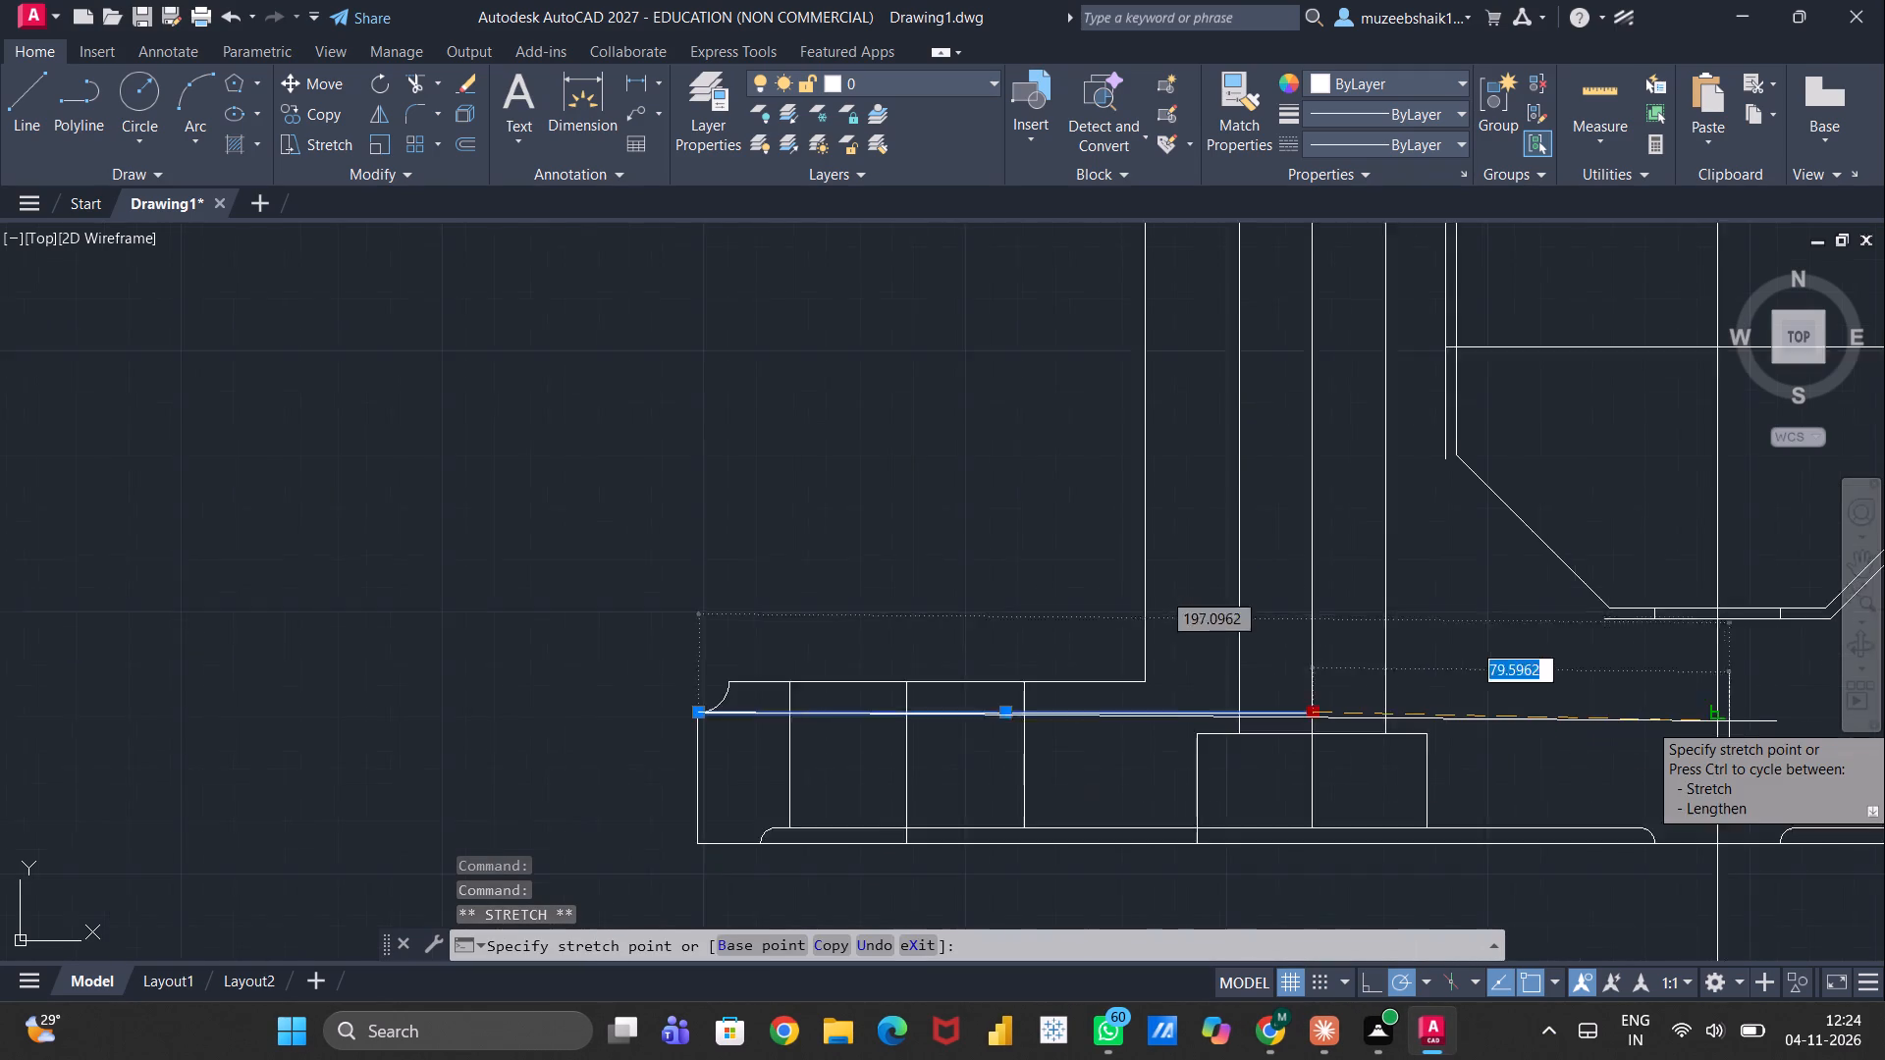
scroll(1729, 721, up, 1)
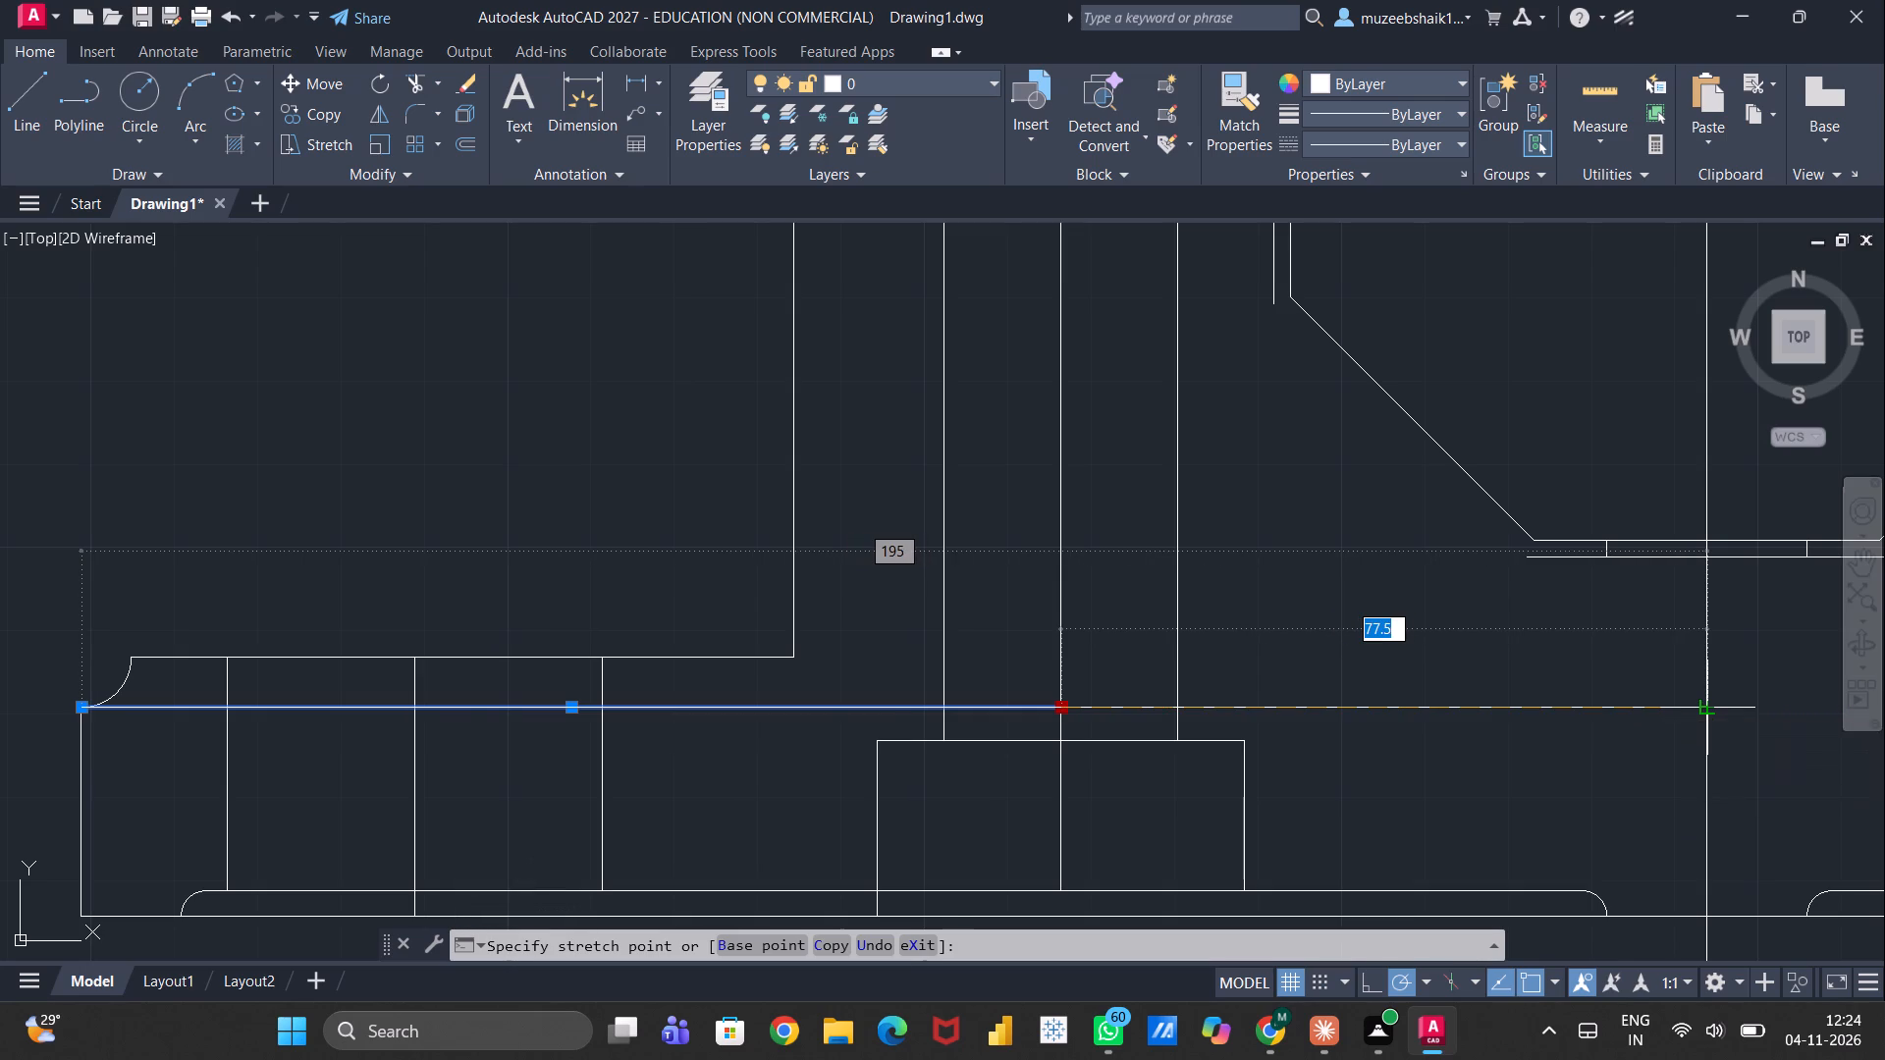
click(1713, 704)
key(Escape)
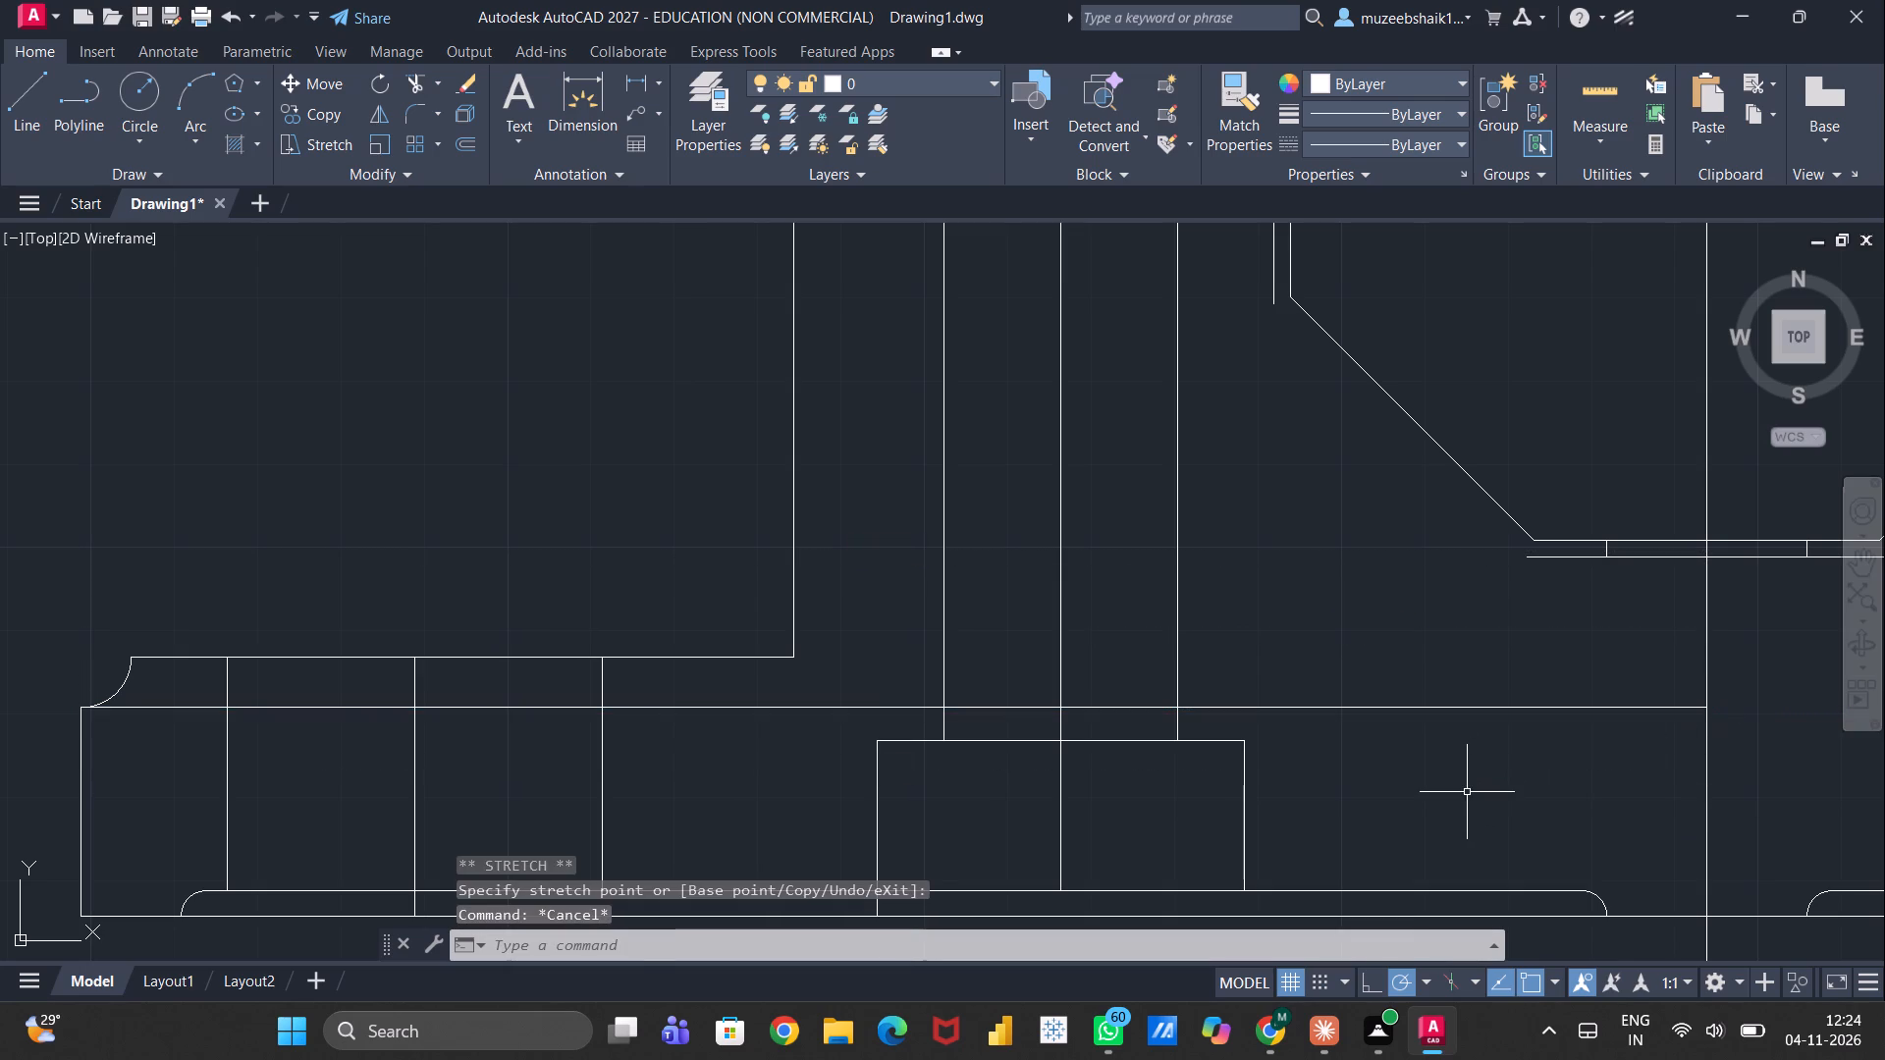
scroll(1425, 787, down, 1)
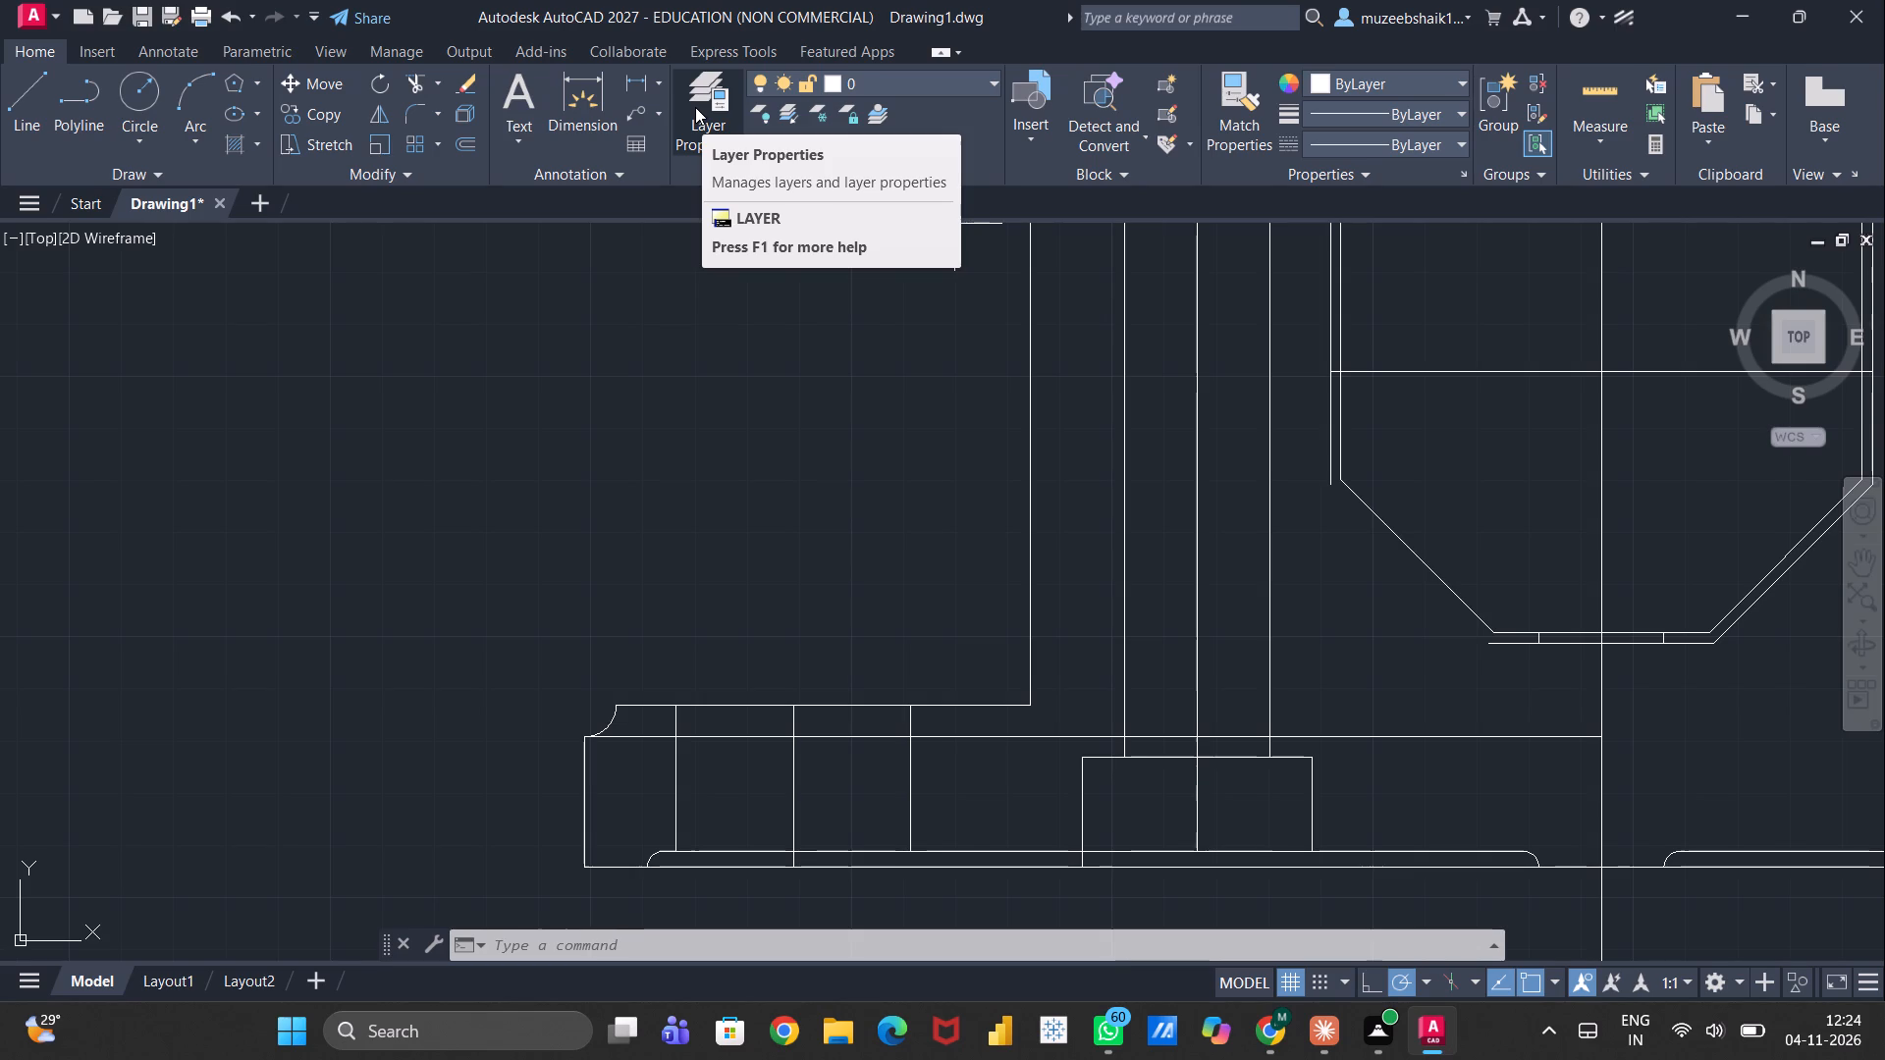
Create a new layer named center and set its colour to orange, index 30.
click(695, 107)
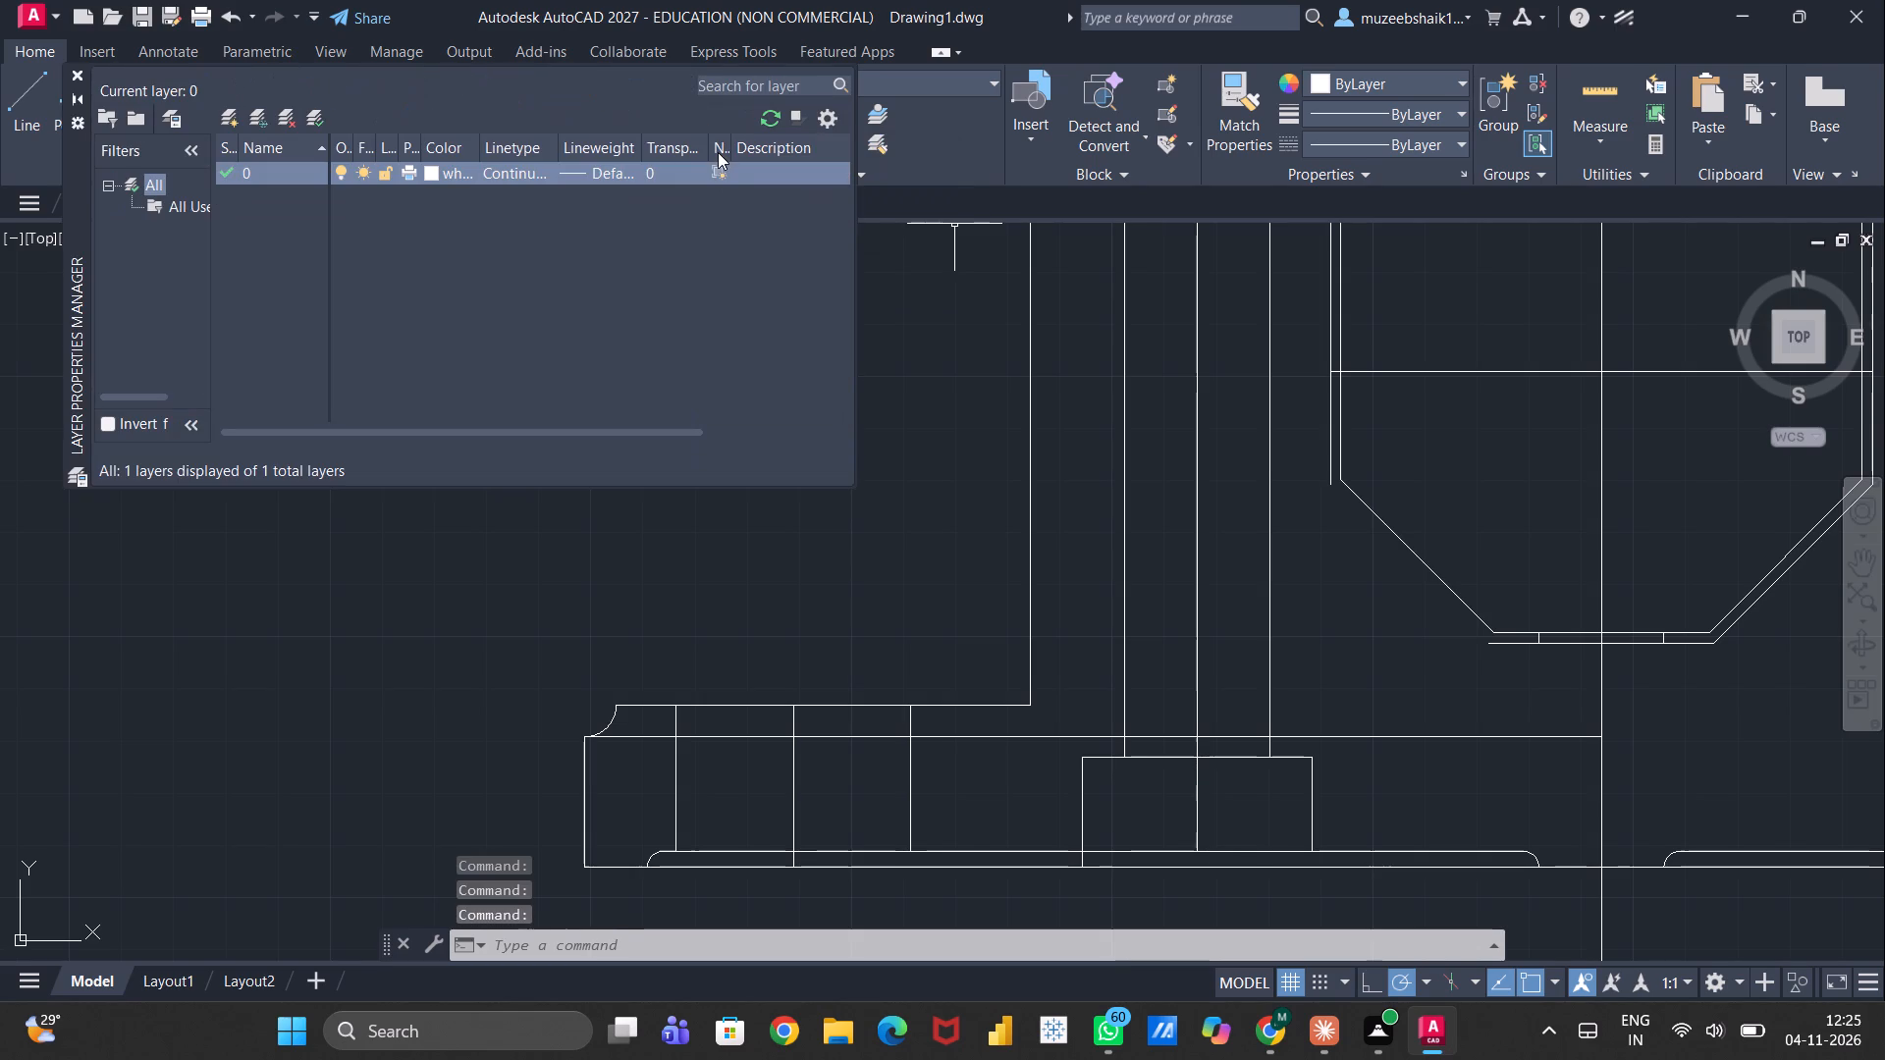
click(227, 116)
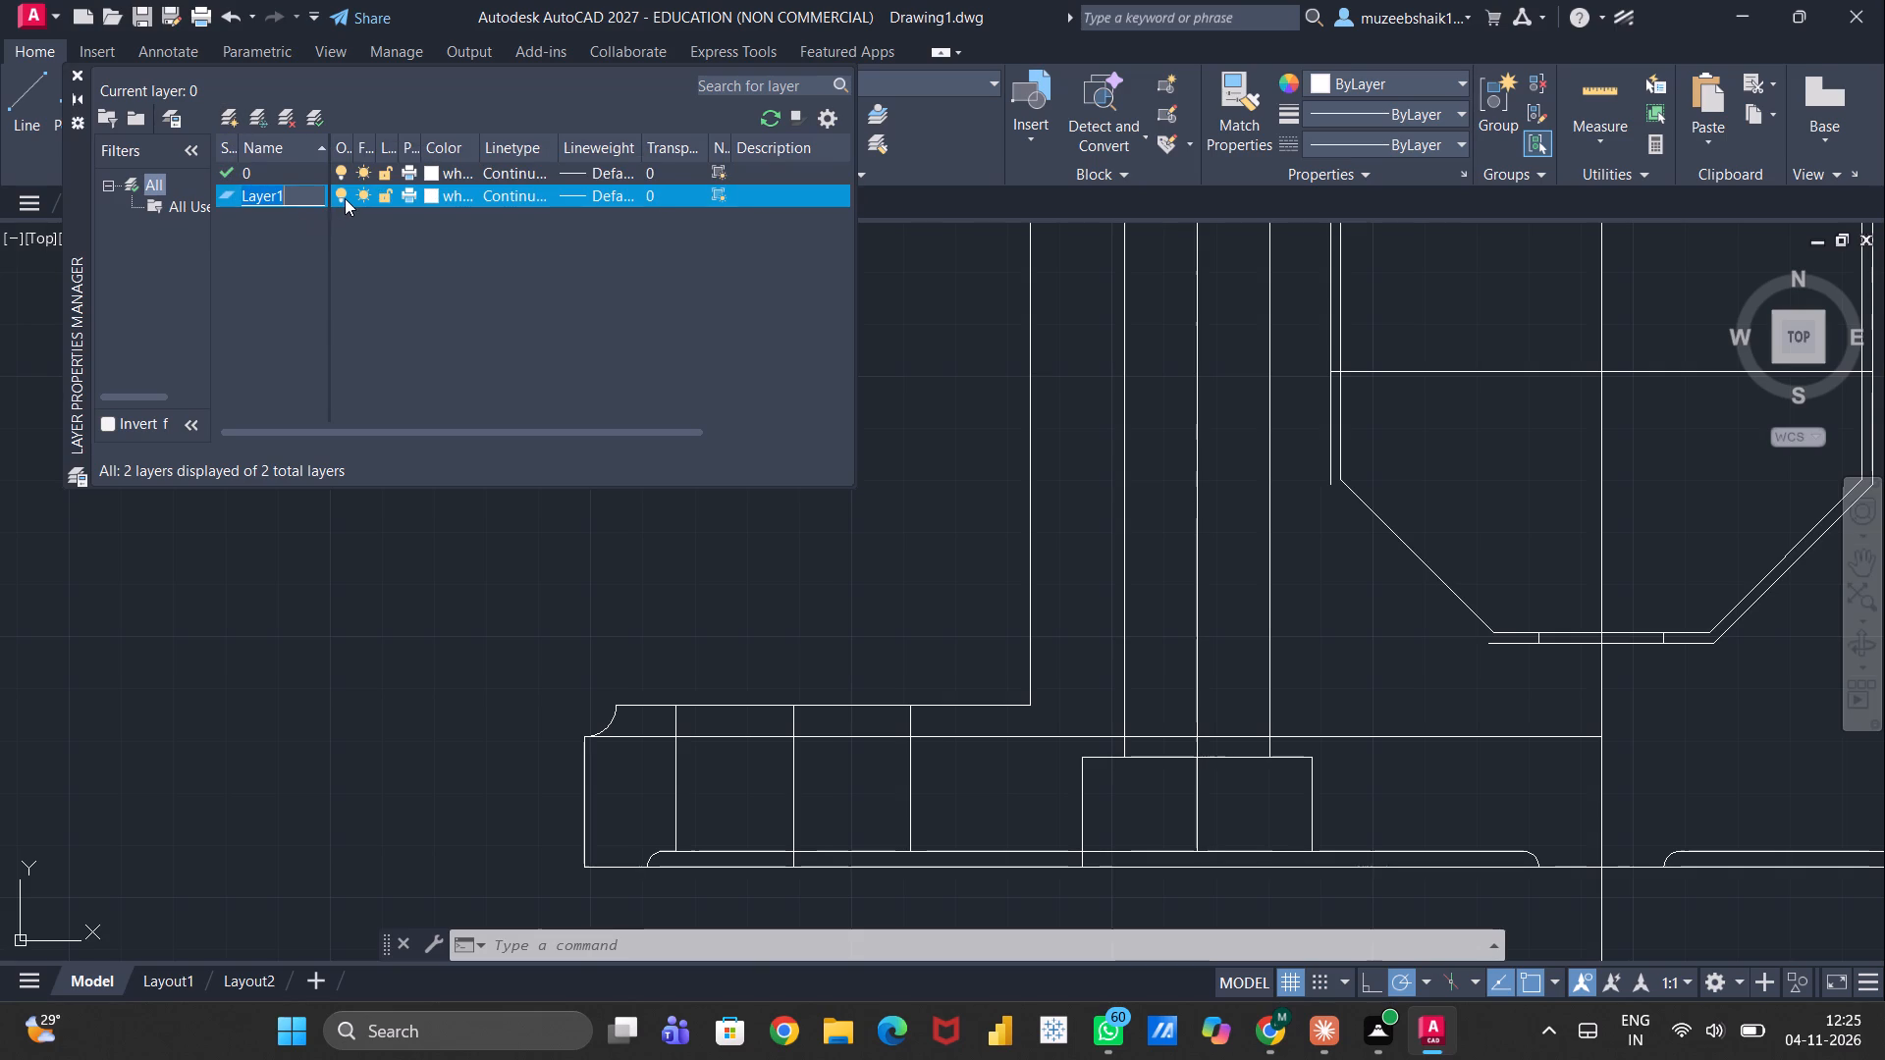
text(centr)
key(BackSpace)
text(er)
key(Return)
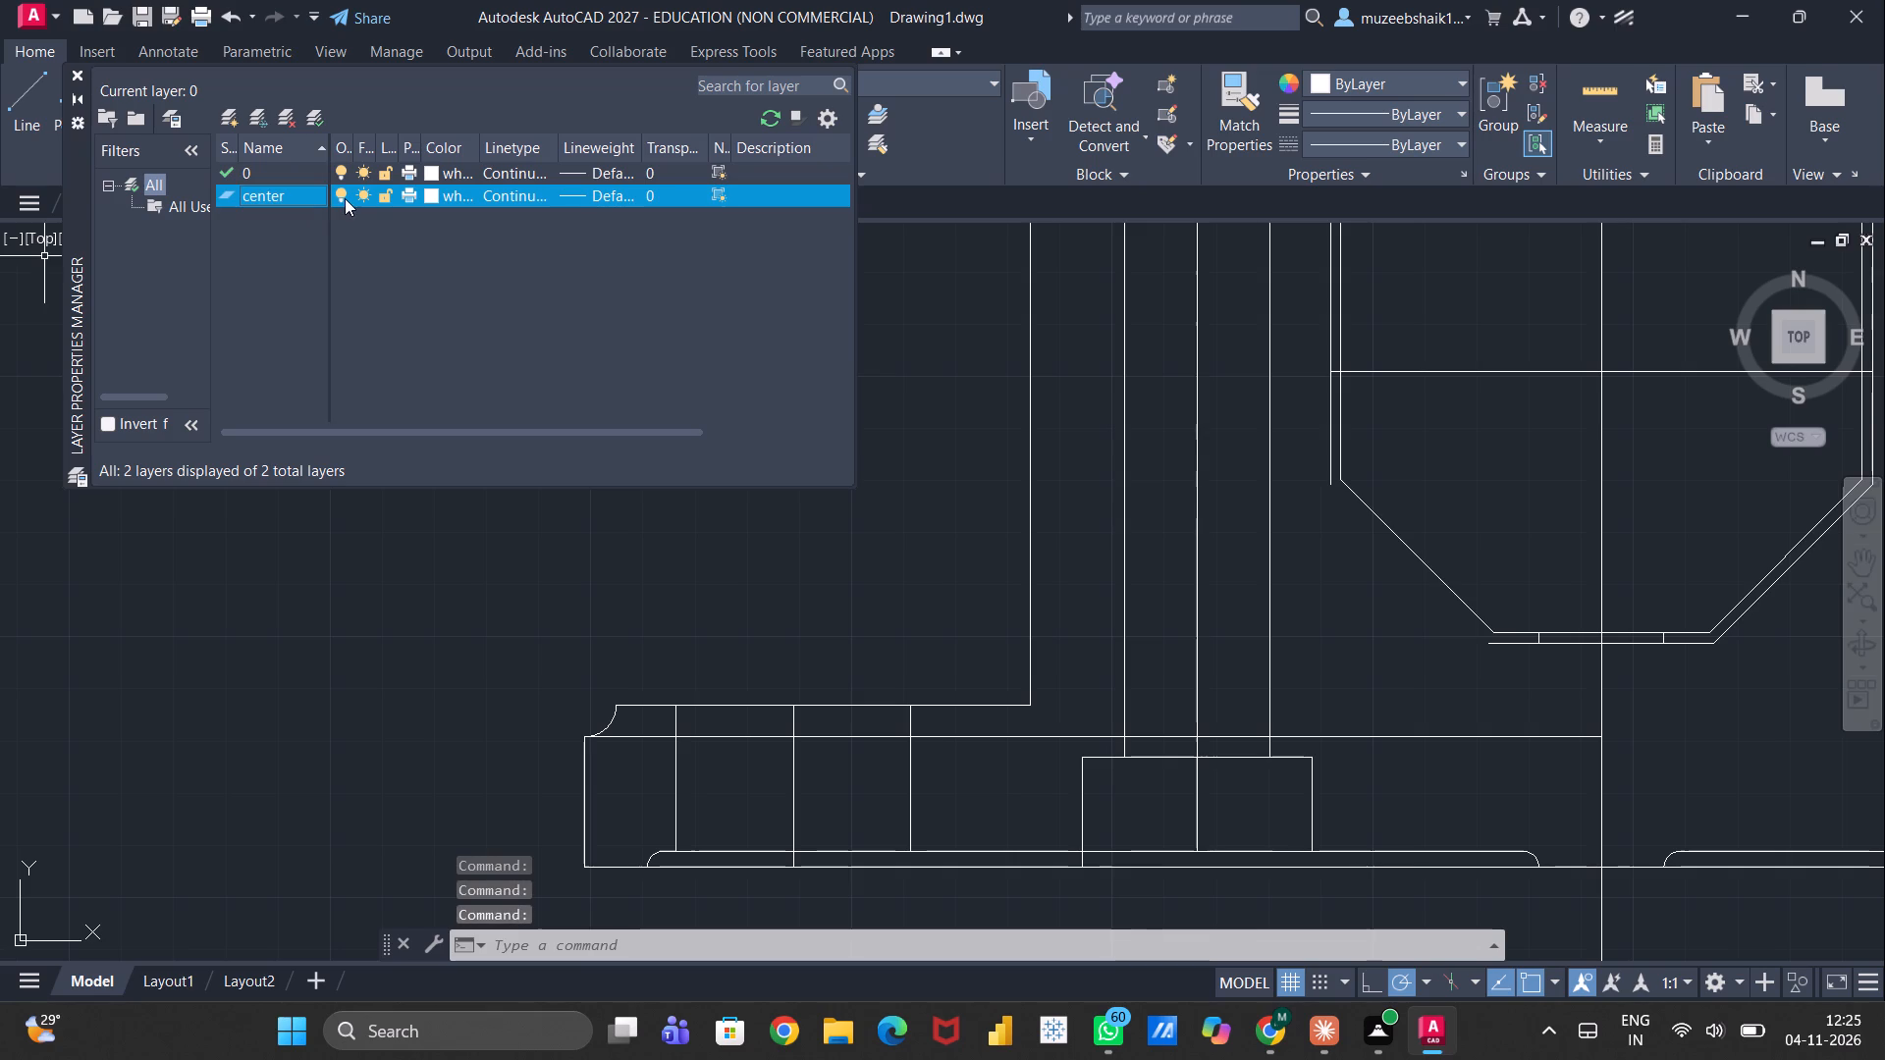
click(433, 192)
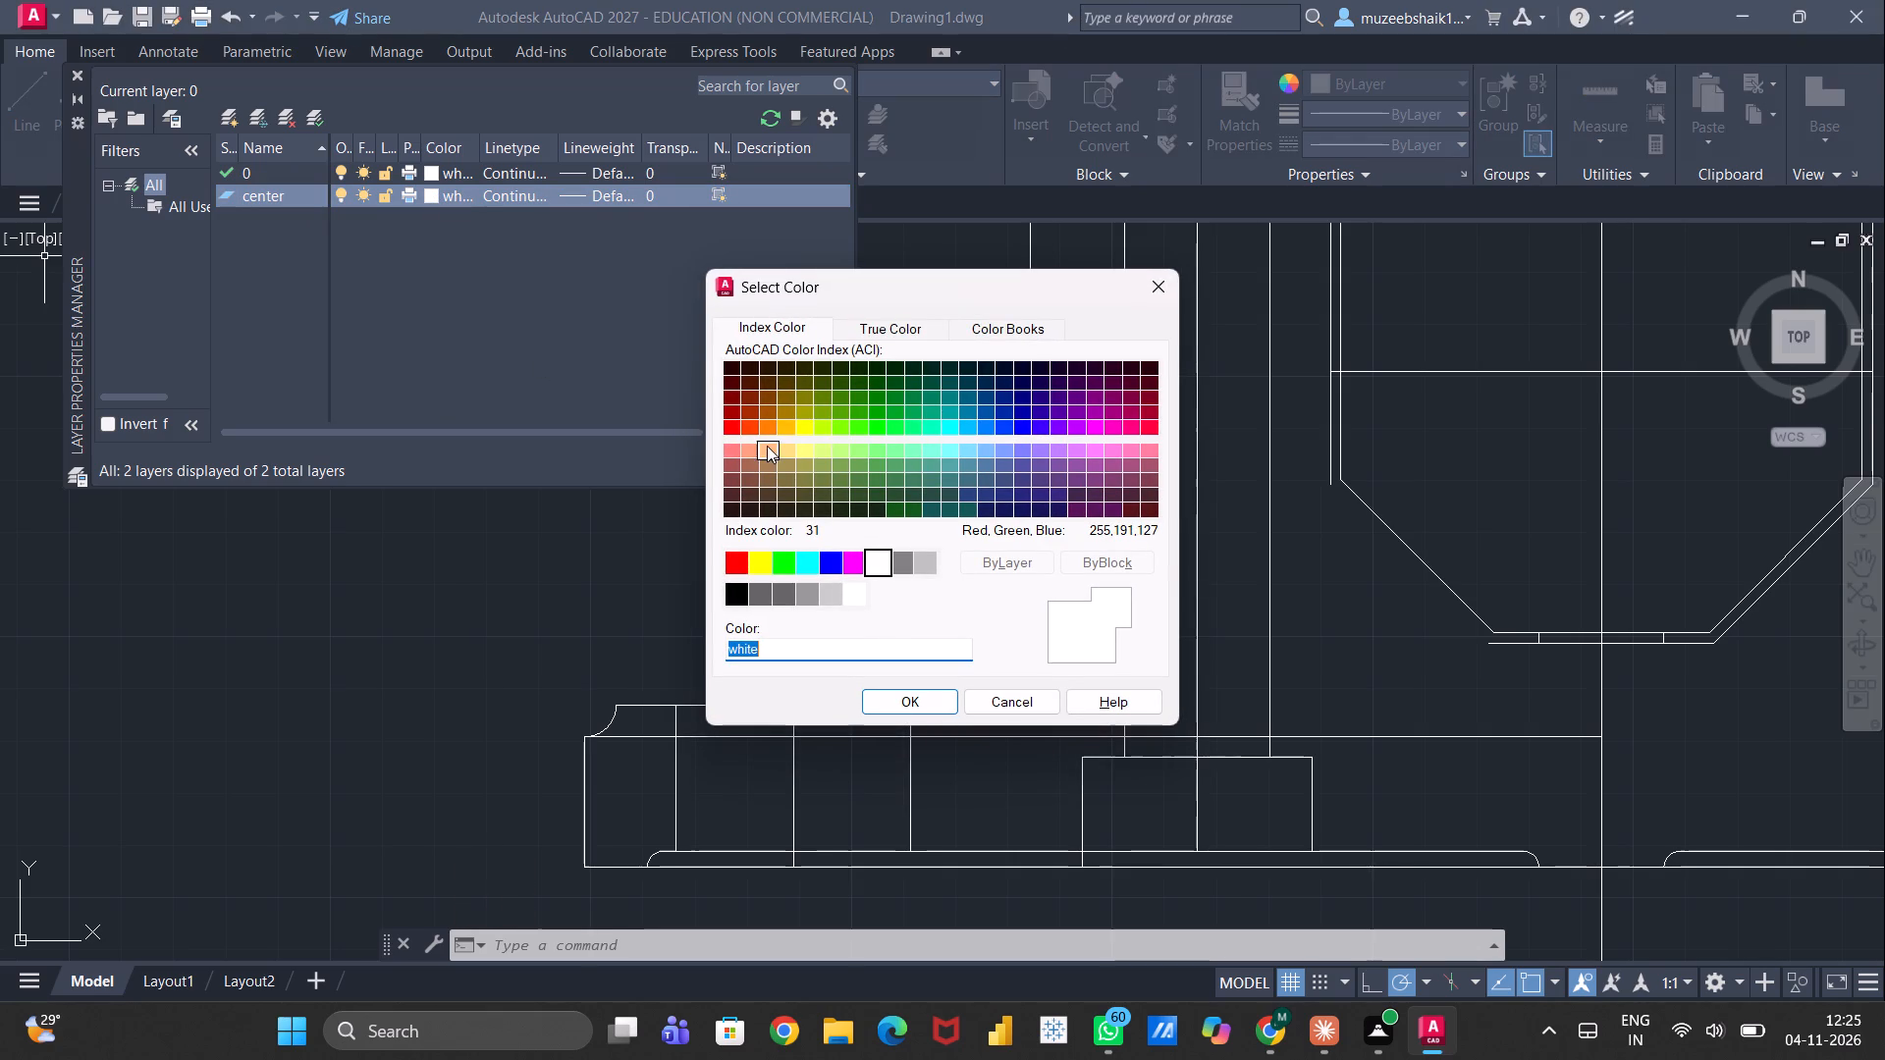
click(735, 446)
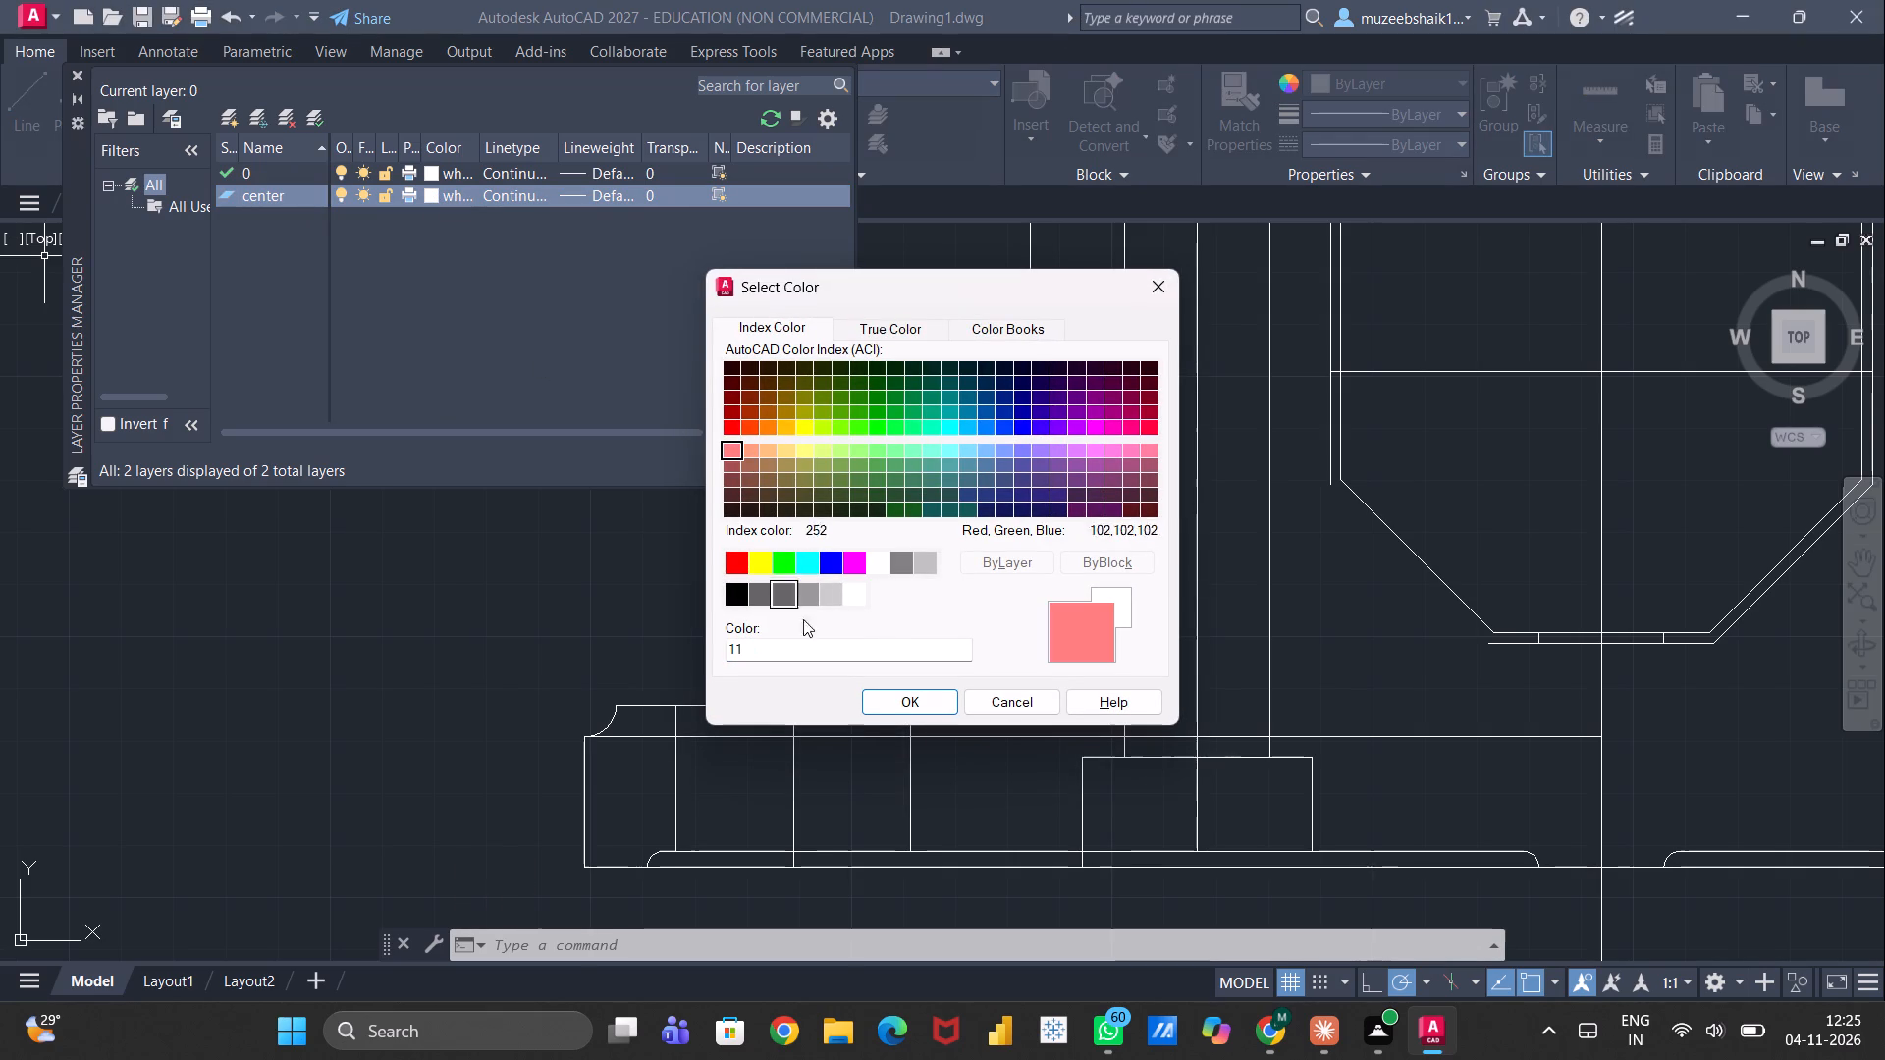
click(764, 431)
click(875, 700)
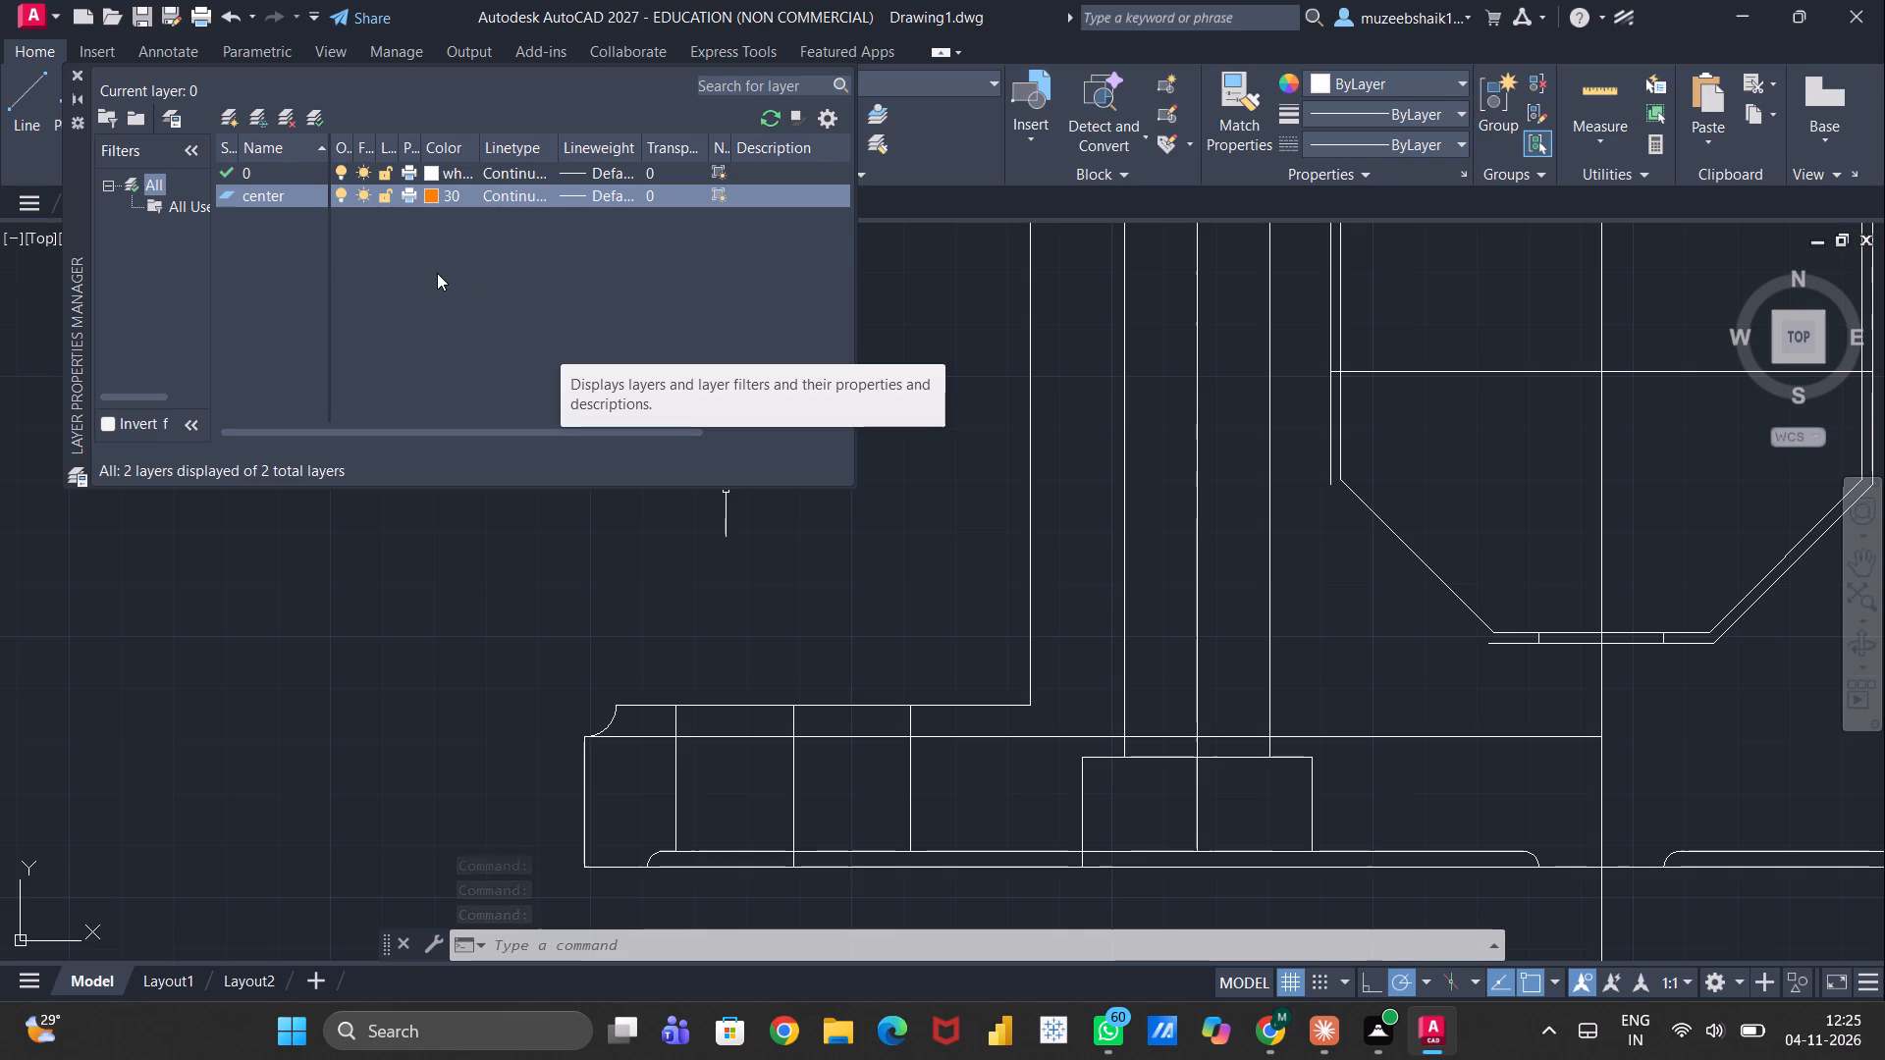
Load the CENTER linetype from acadiso.lin while choosing a linetype for the center layer.
click(508, 189)
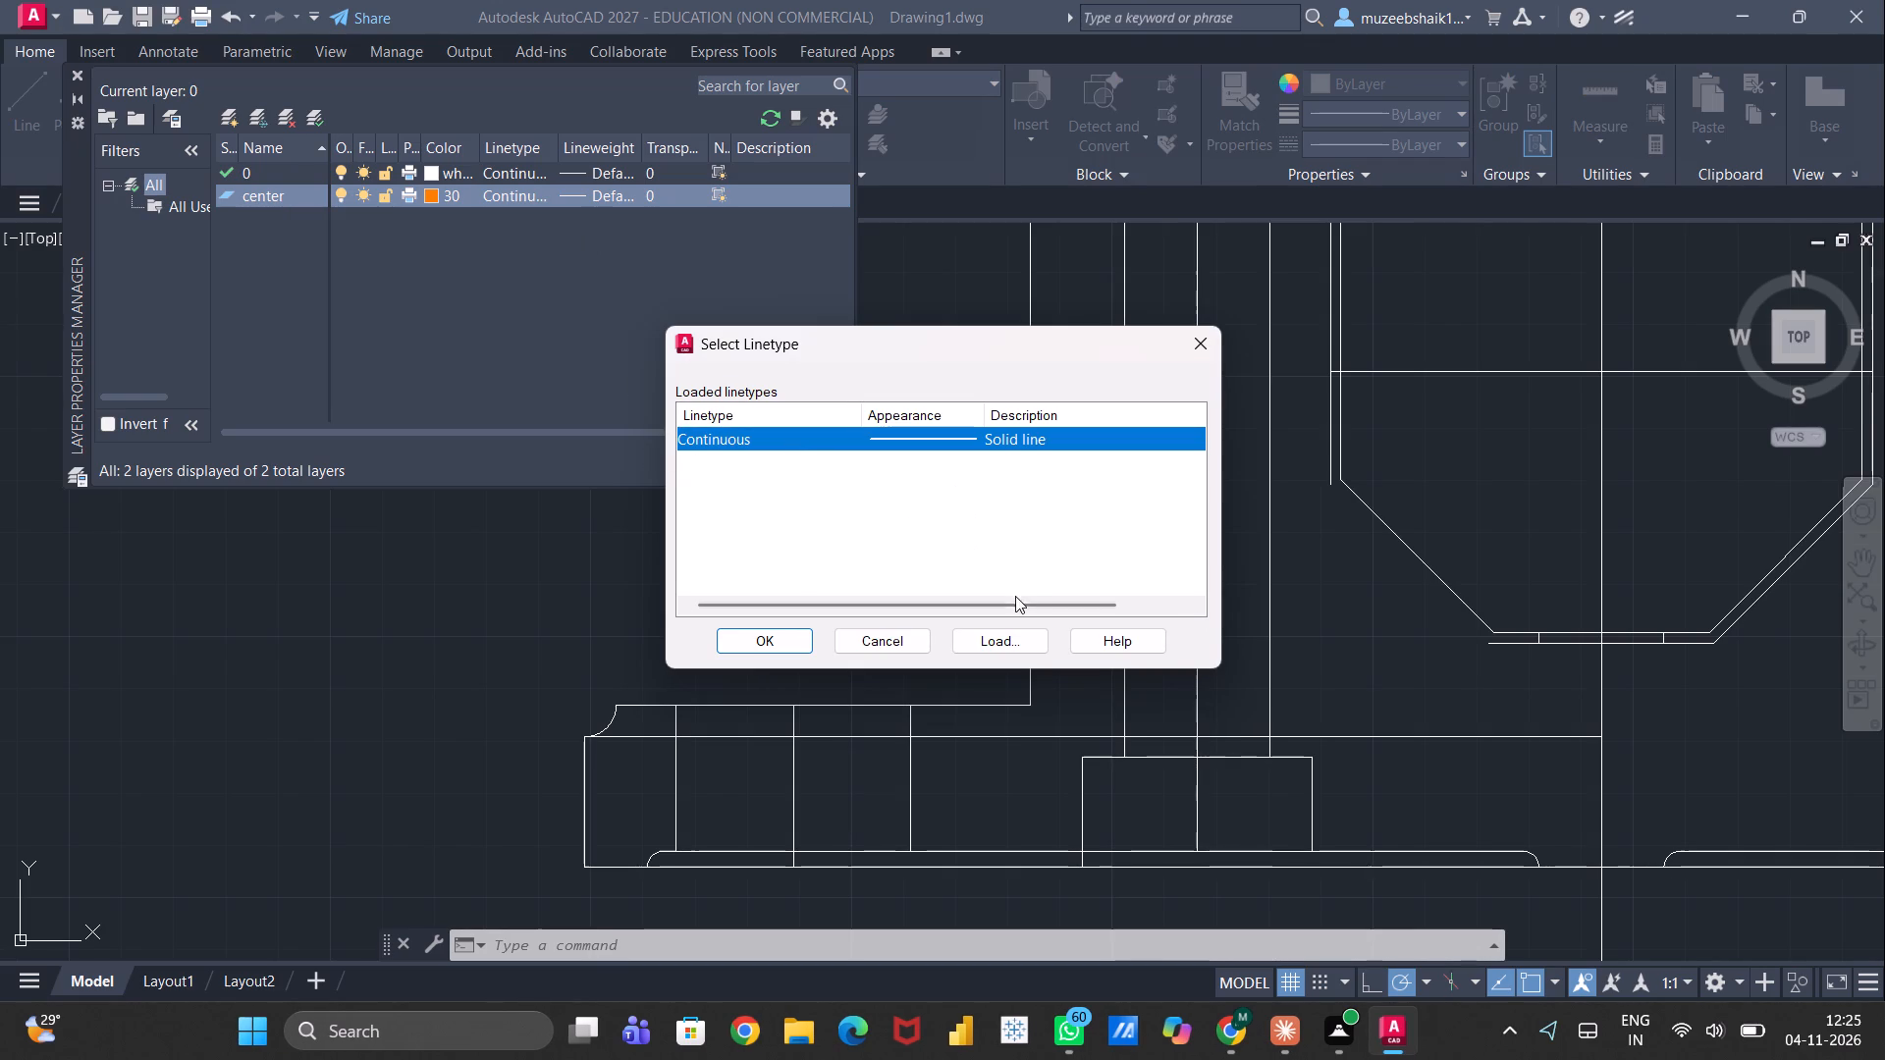
click(994, 635)
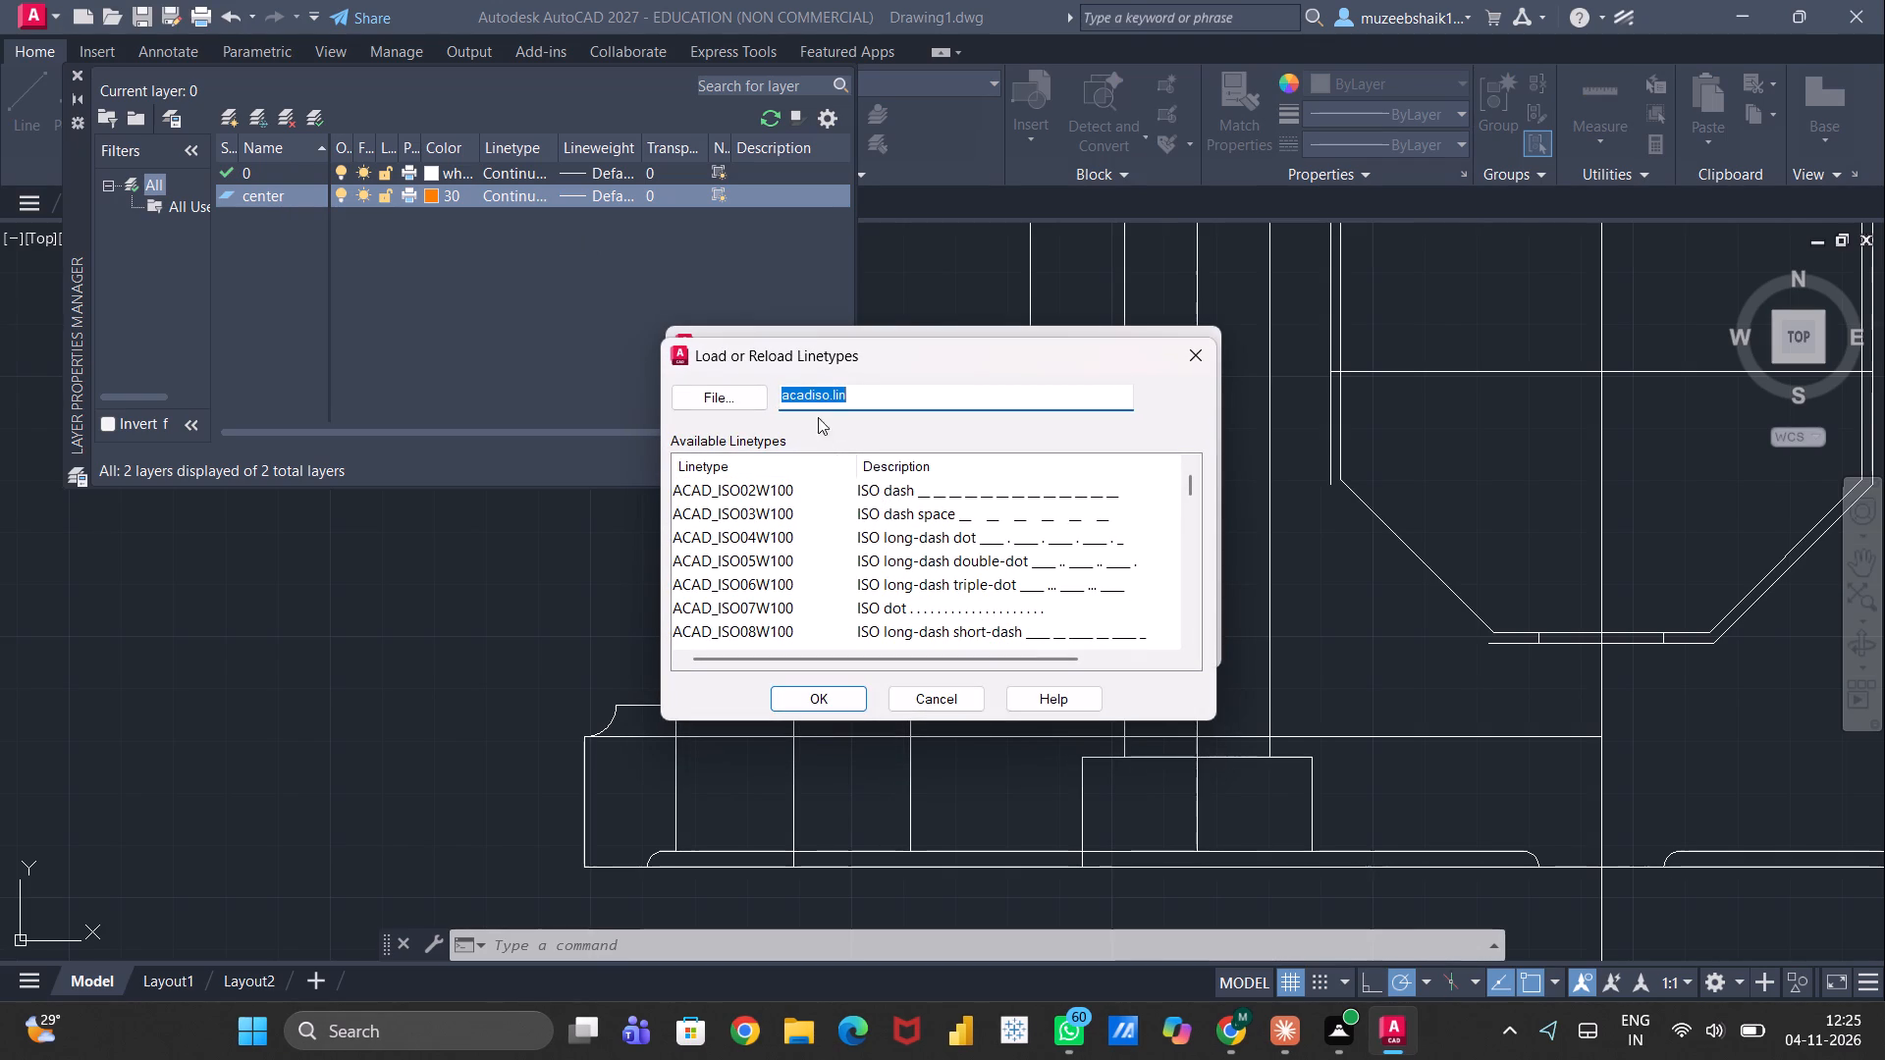
scroll(788, 534, down, 3)
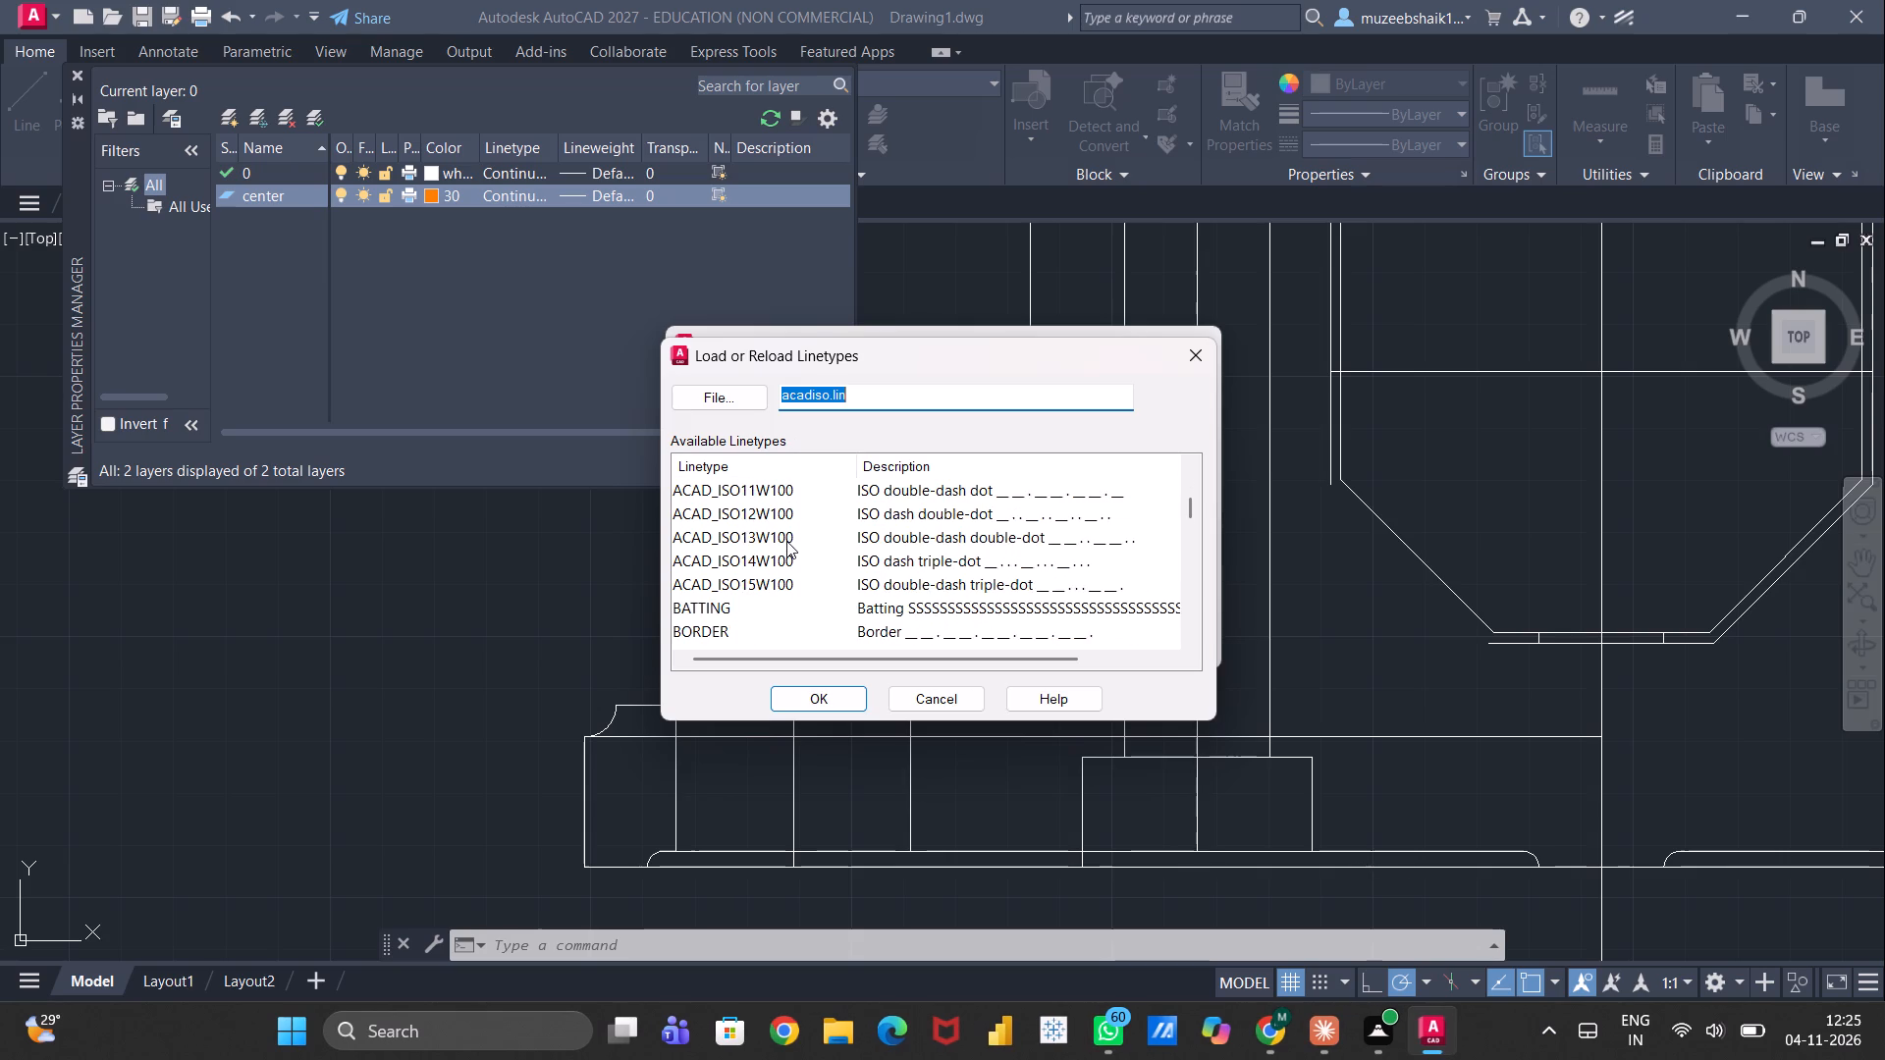
scroll(786, 541, down, 2)
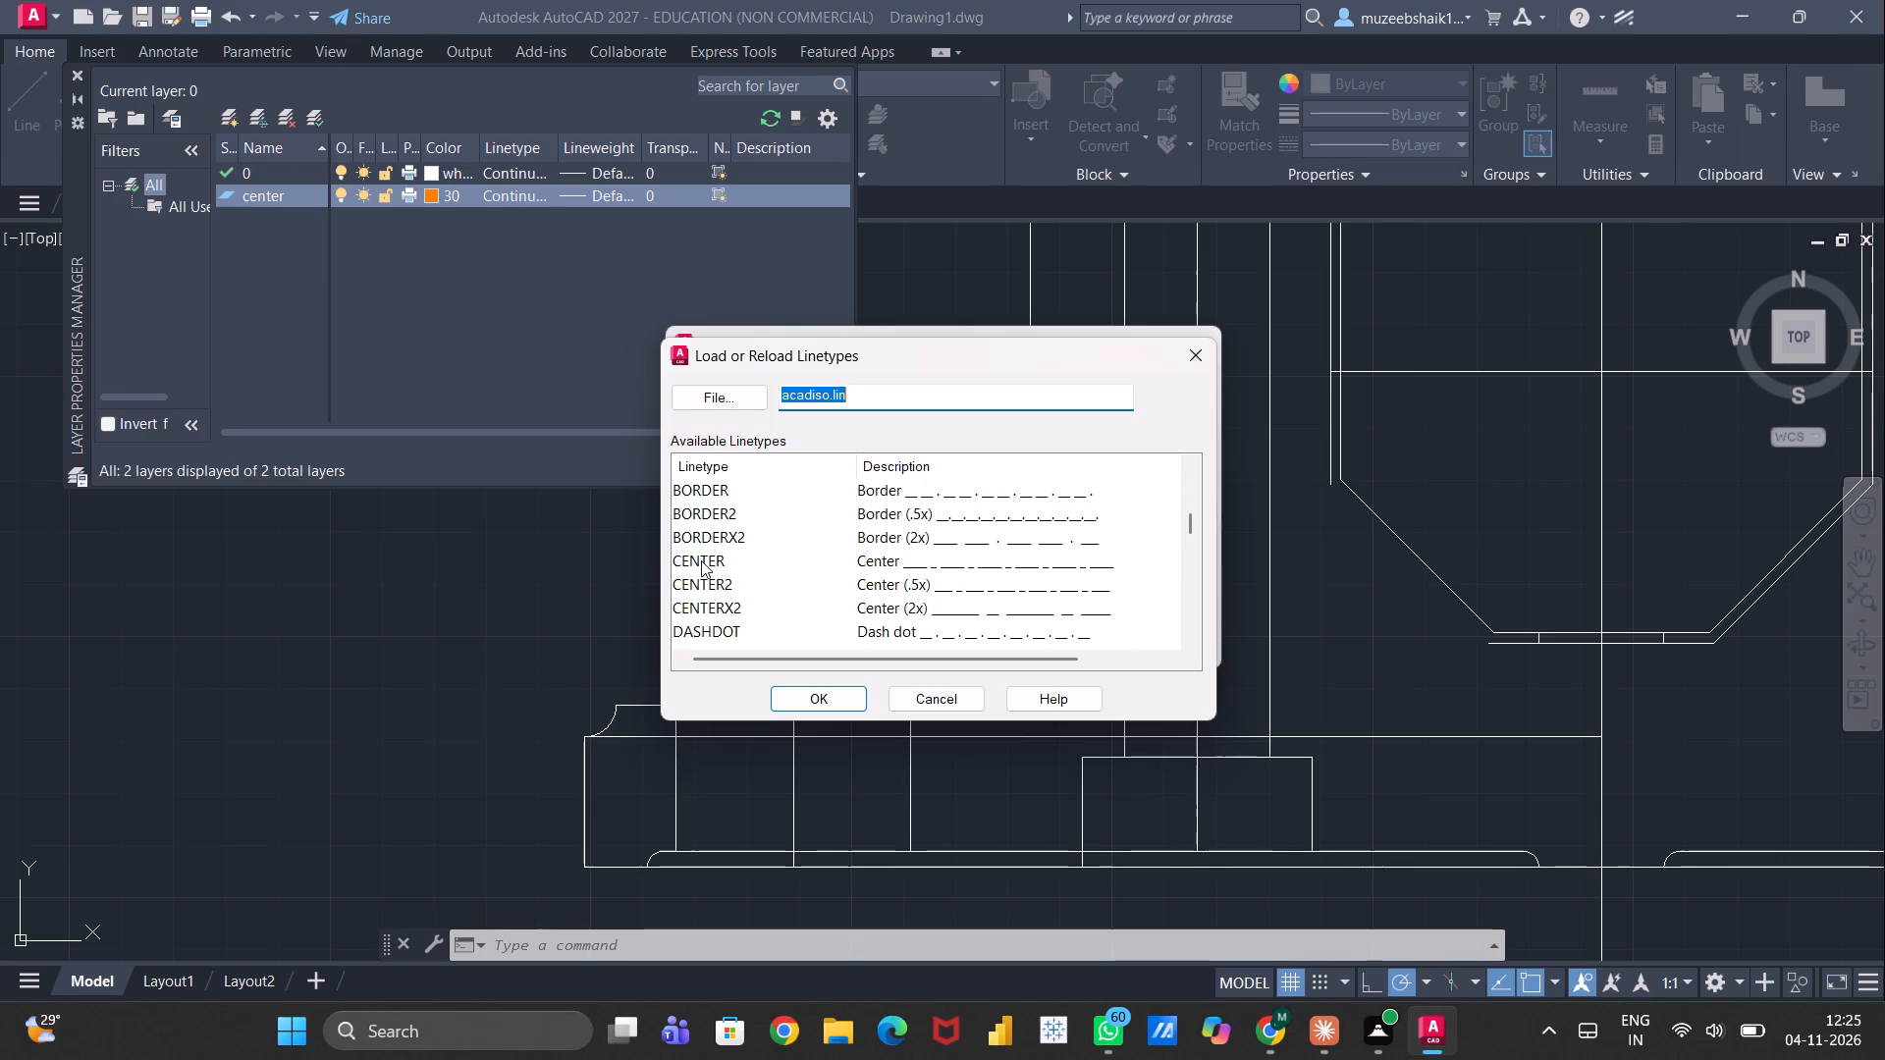
click(701, 560)
click(790, 704)
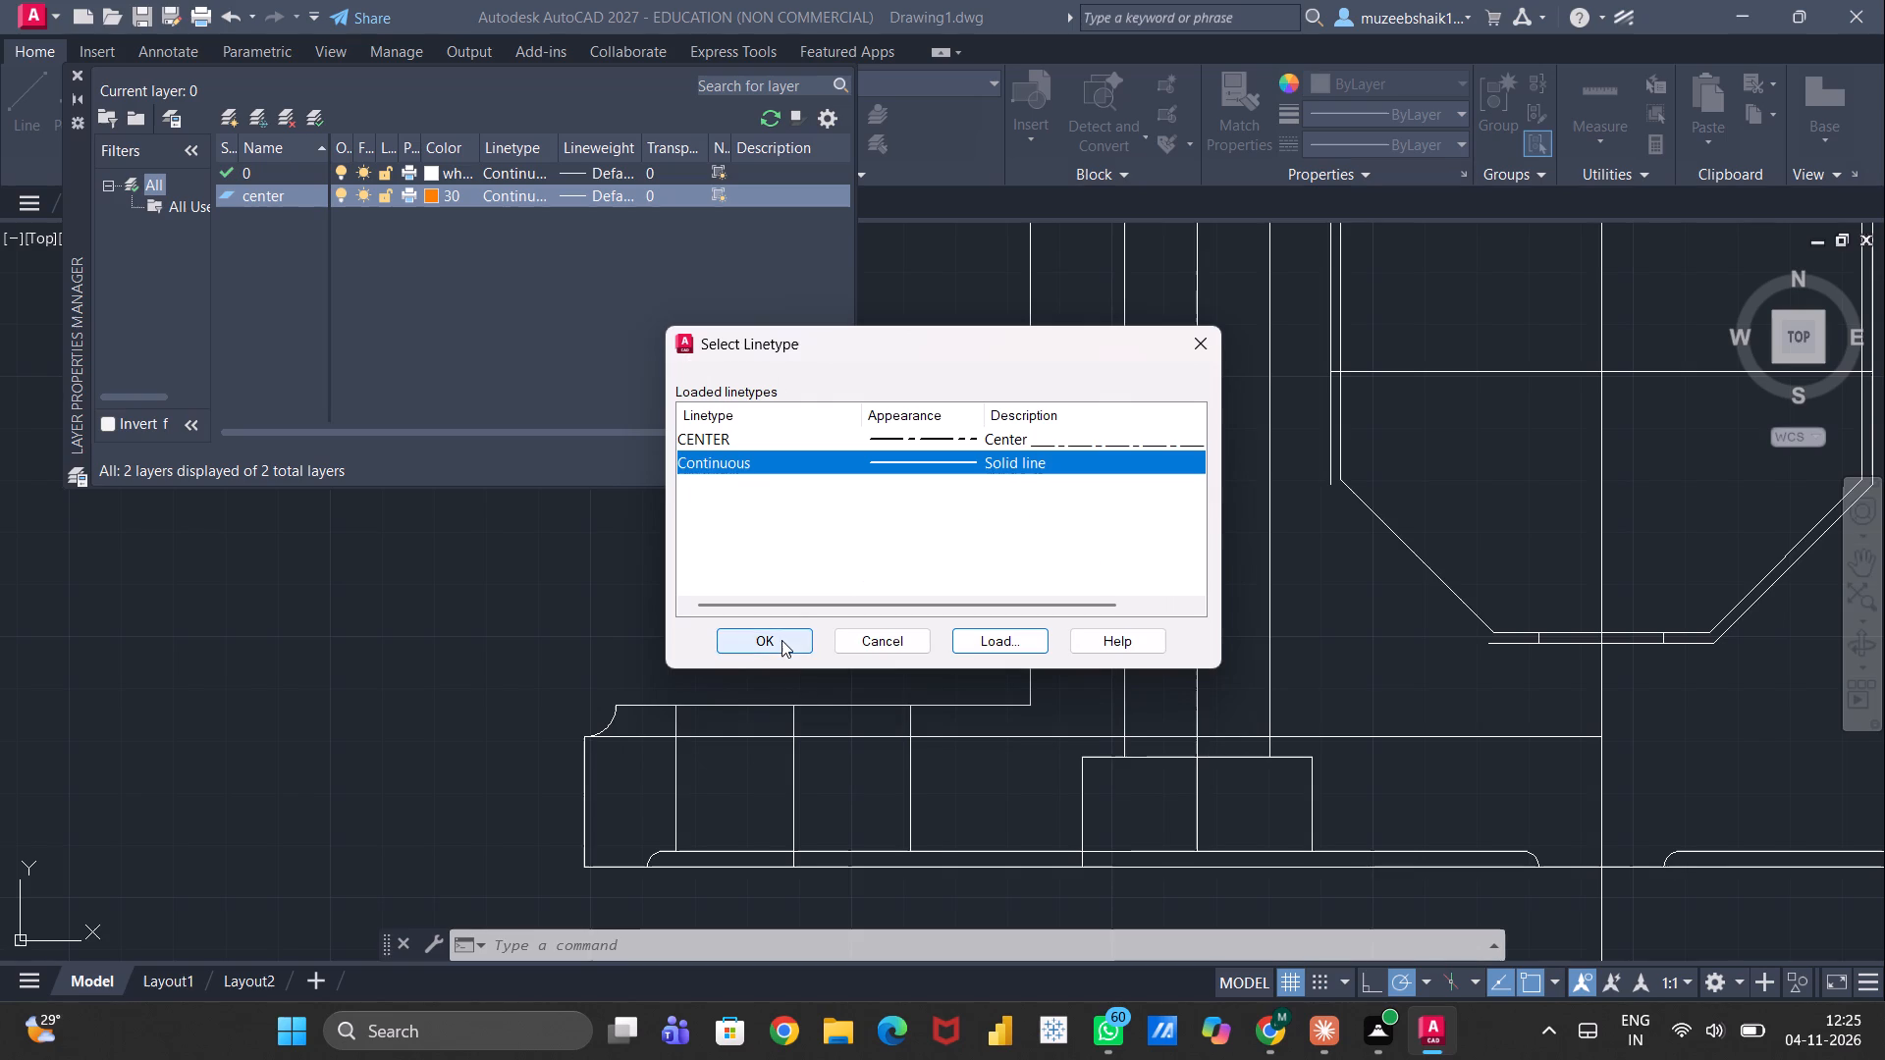
click(781, 640)
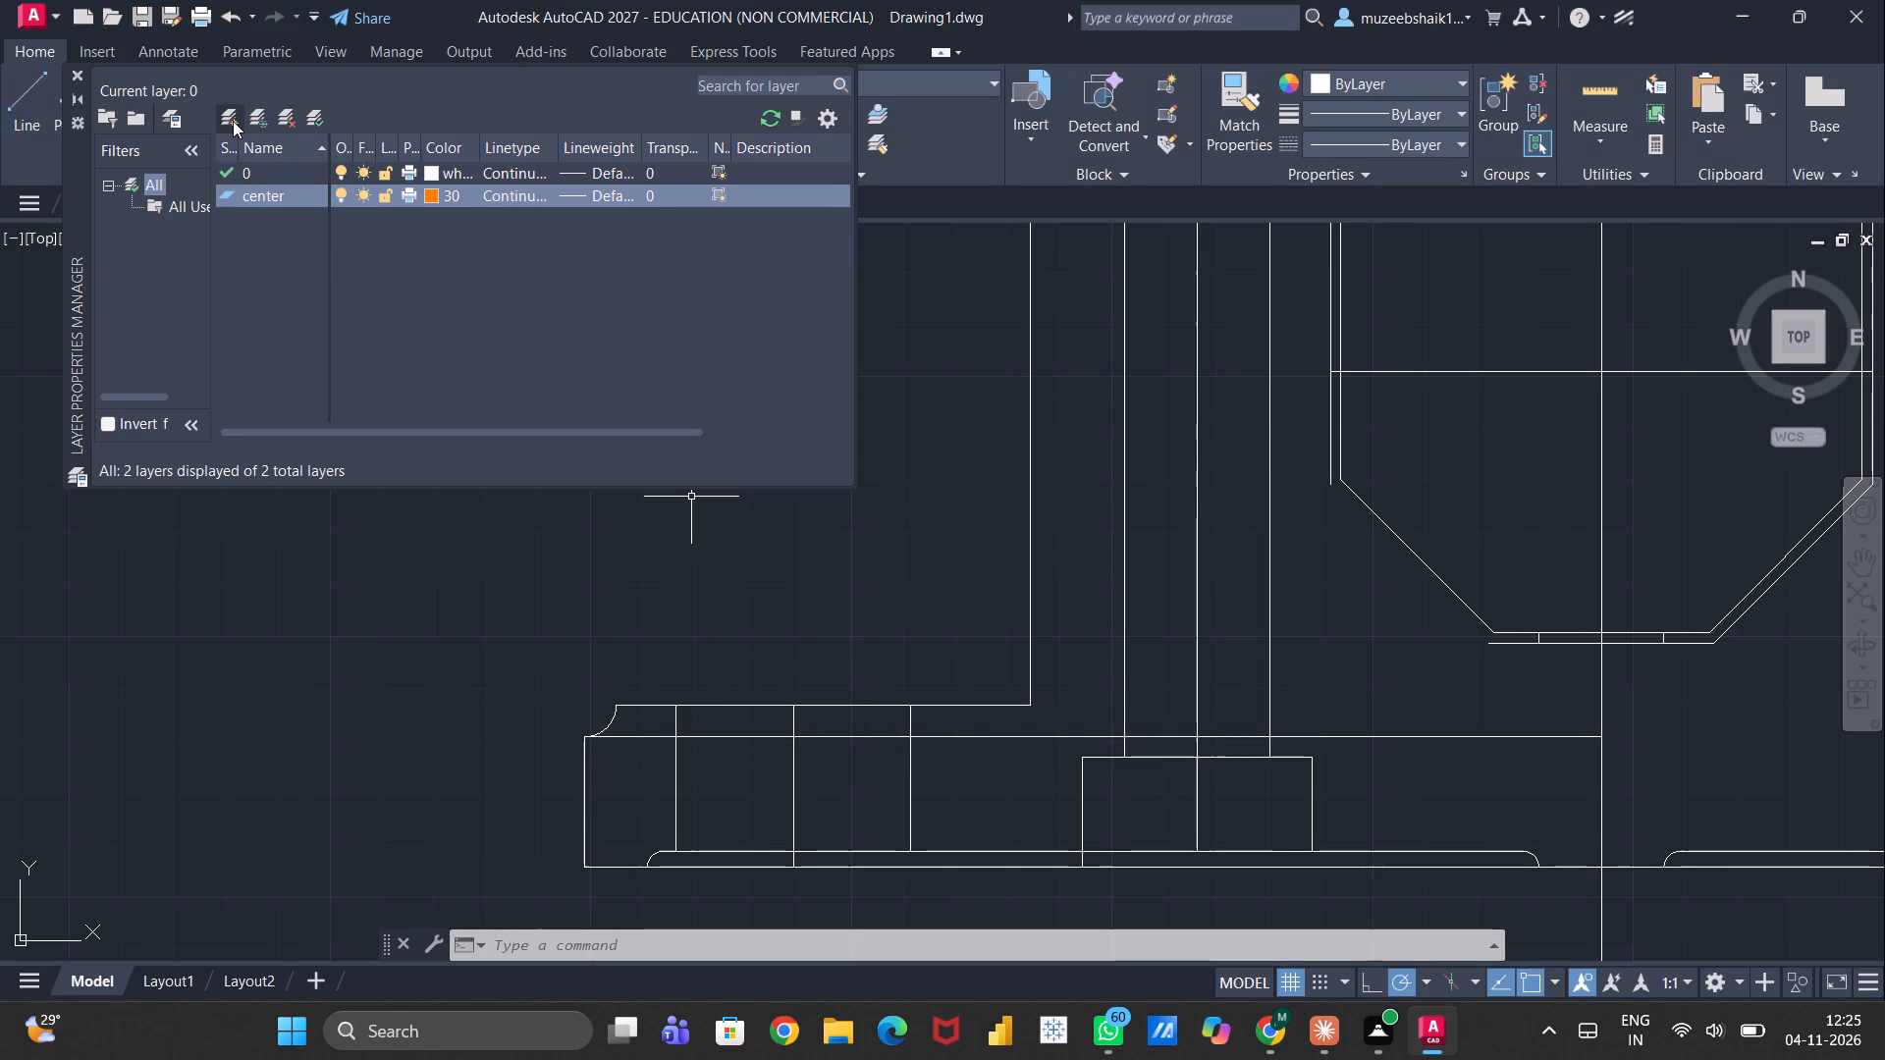
Create a new layer named Hidden and set its colour to green, index 90.
click(233, 121)
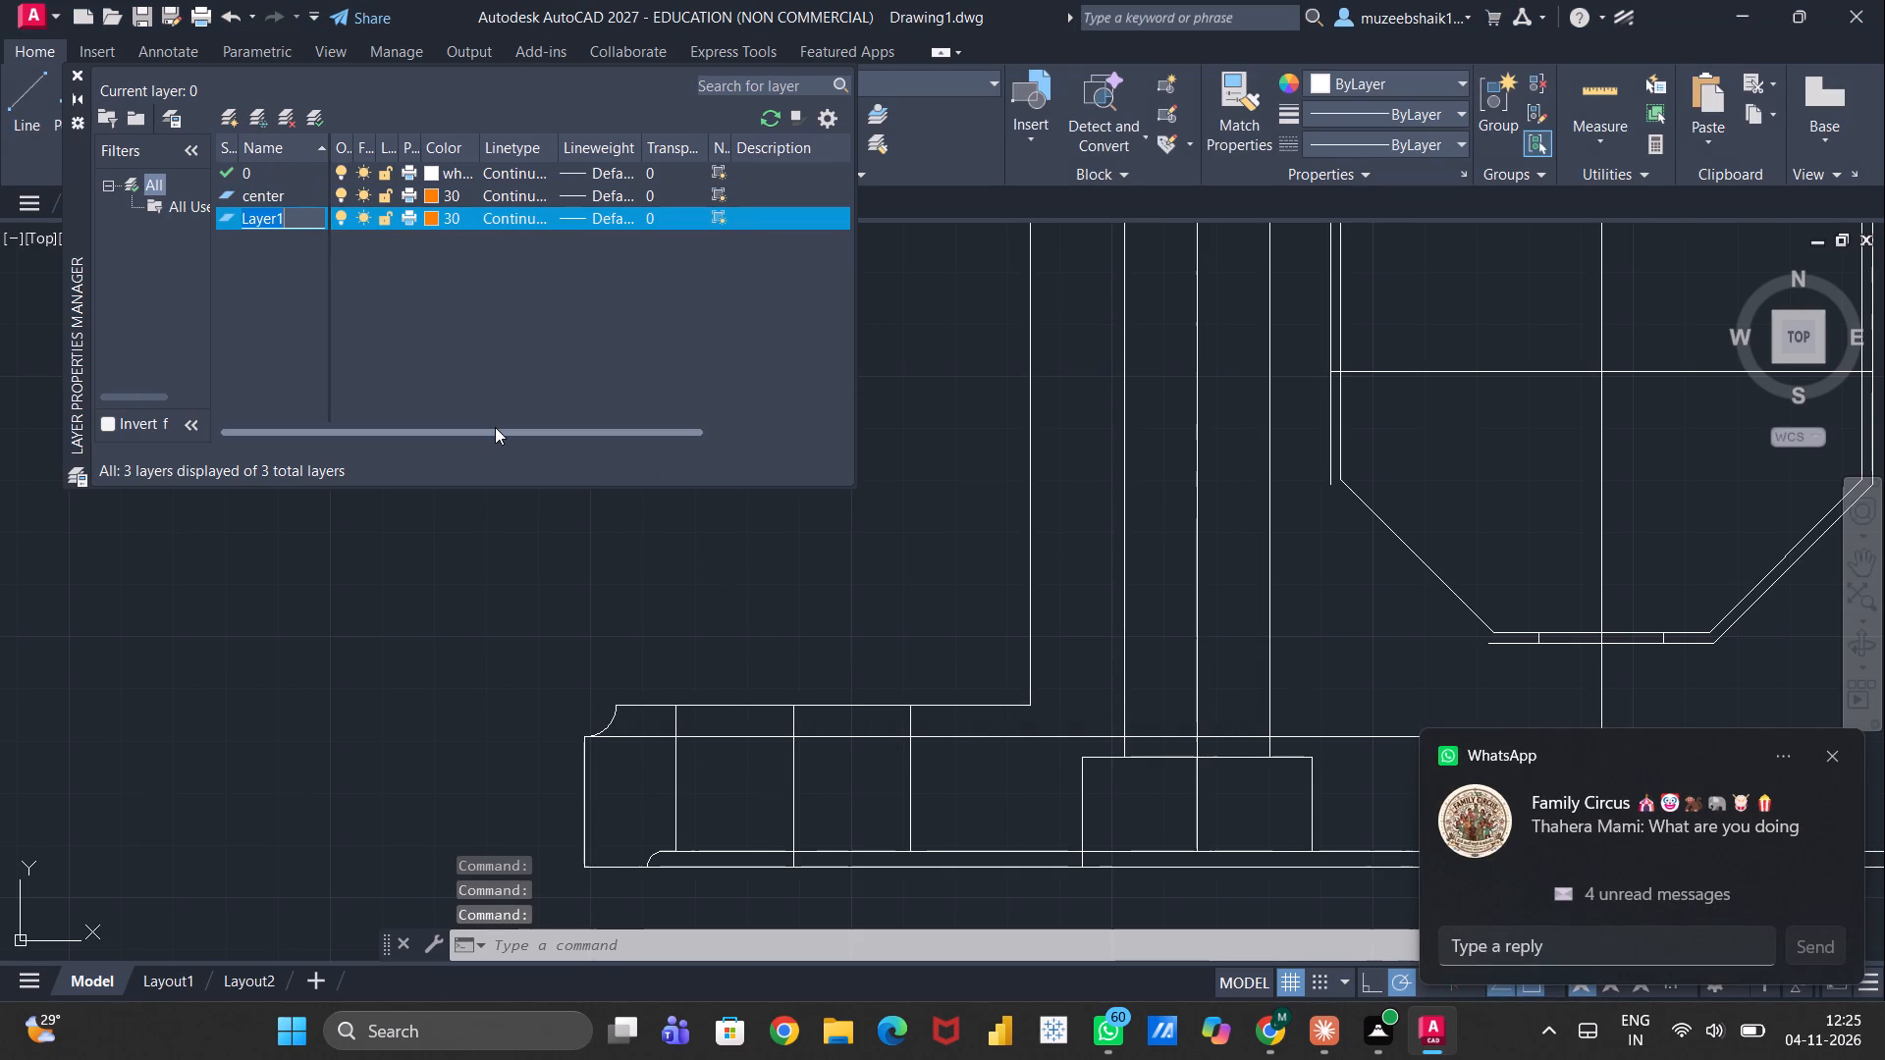
text(Hidden)
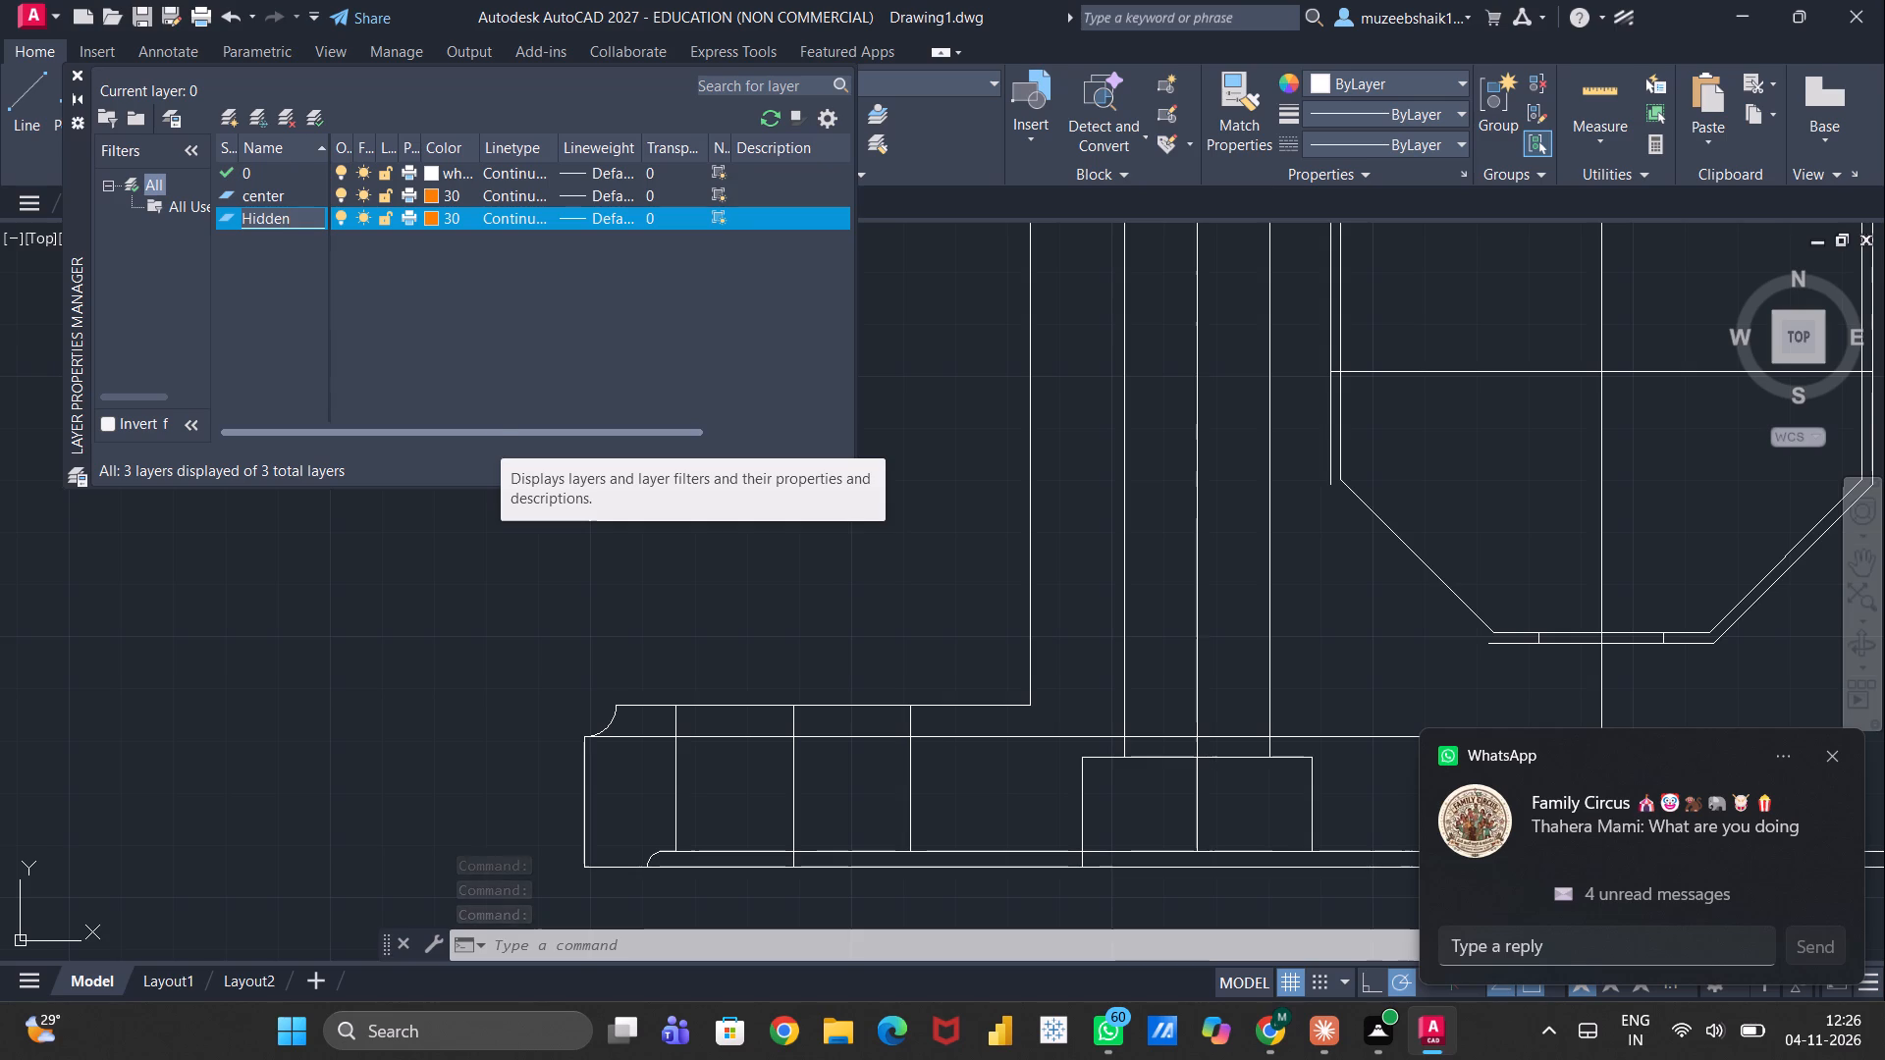
key(Return)
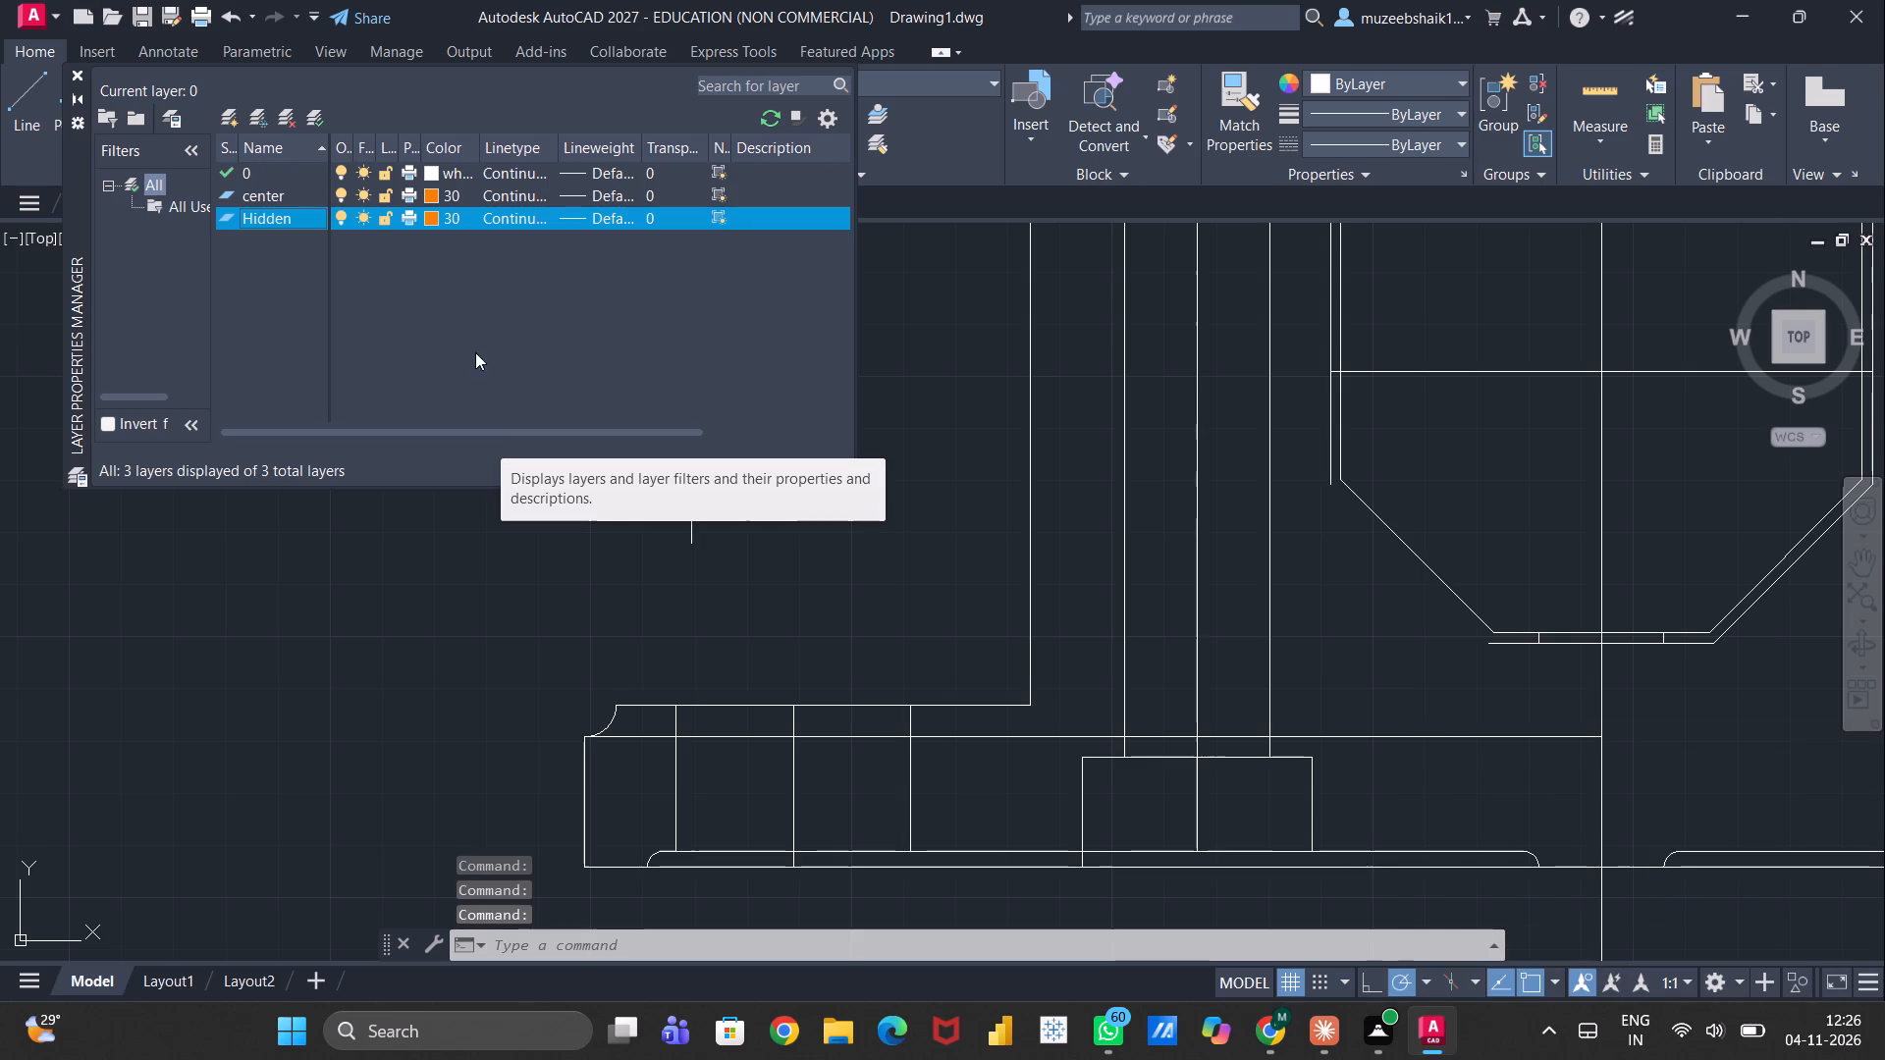
click(431, 218)
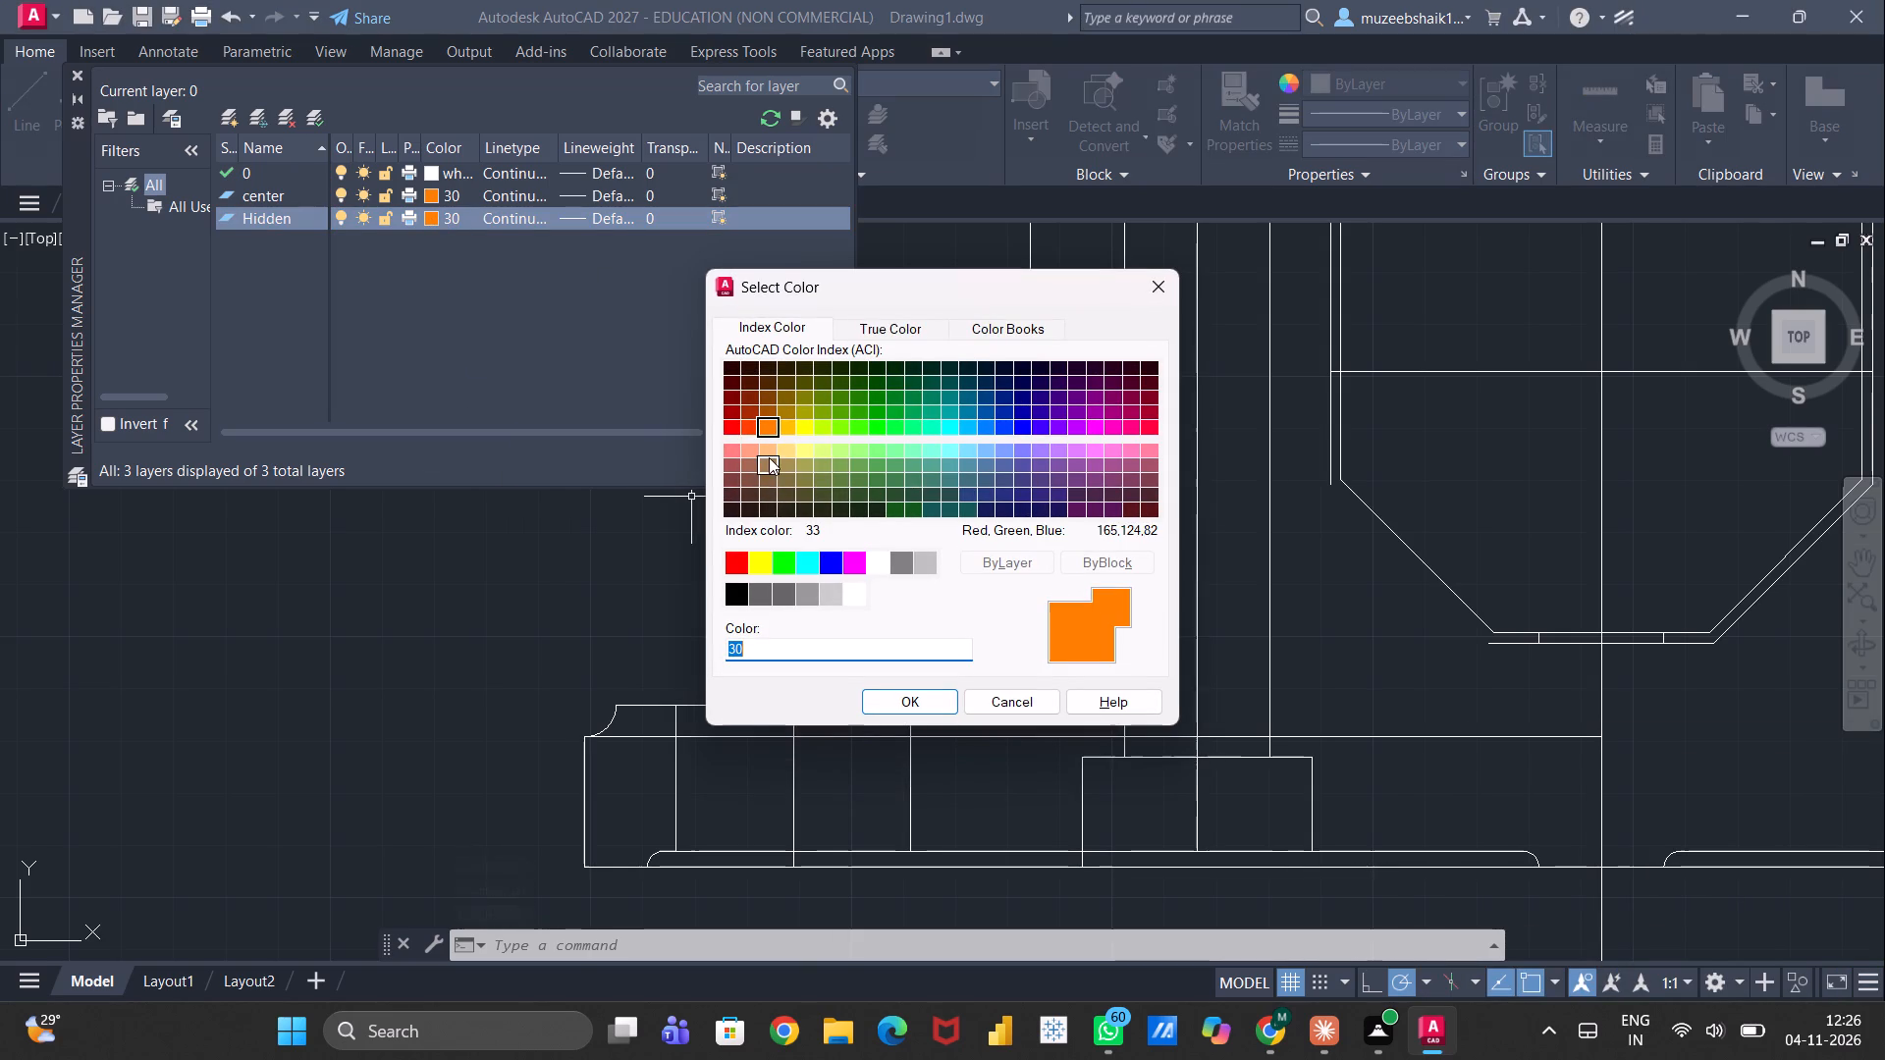
click(880, 424)
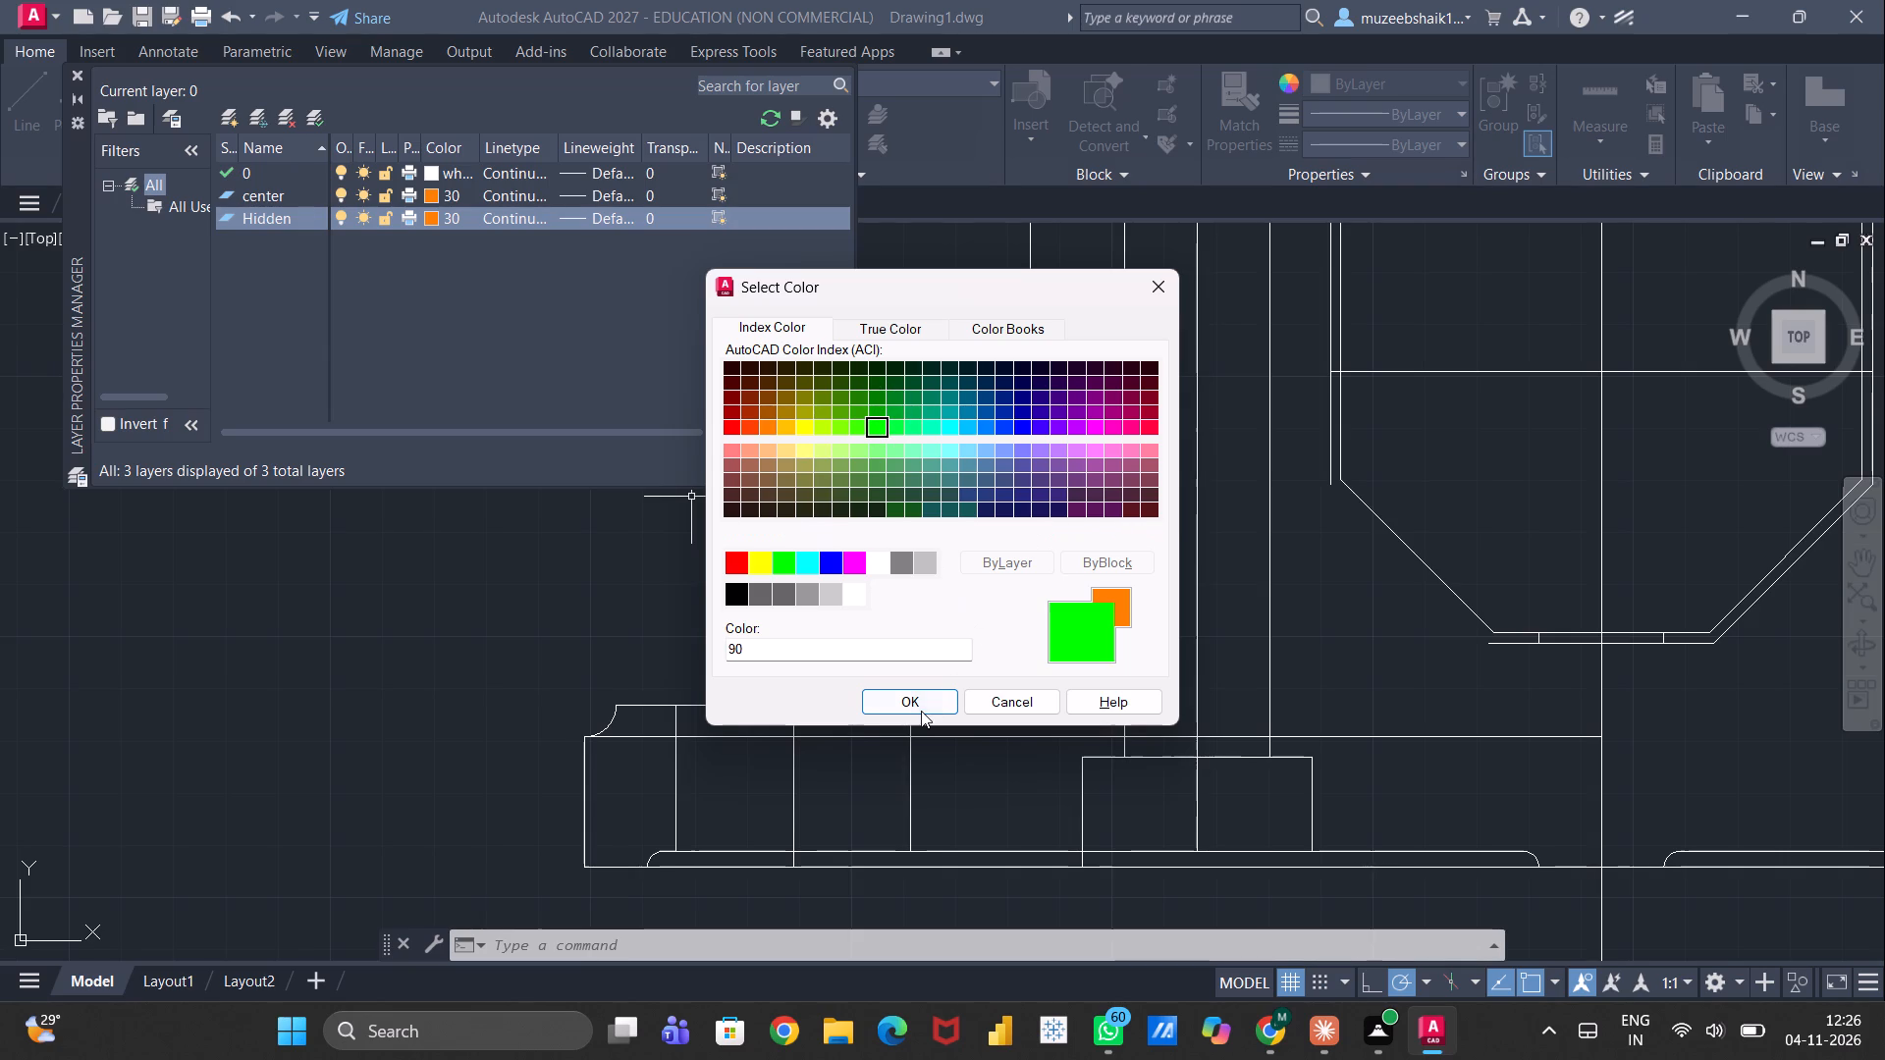
click(912, 707)
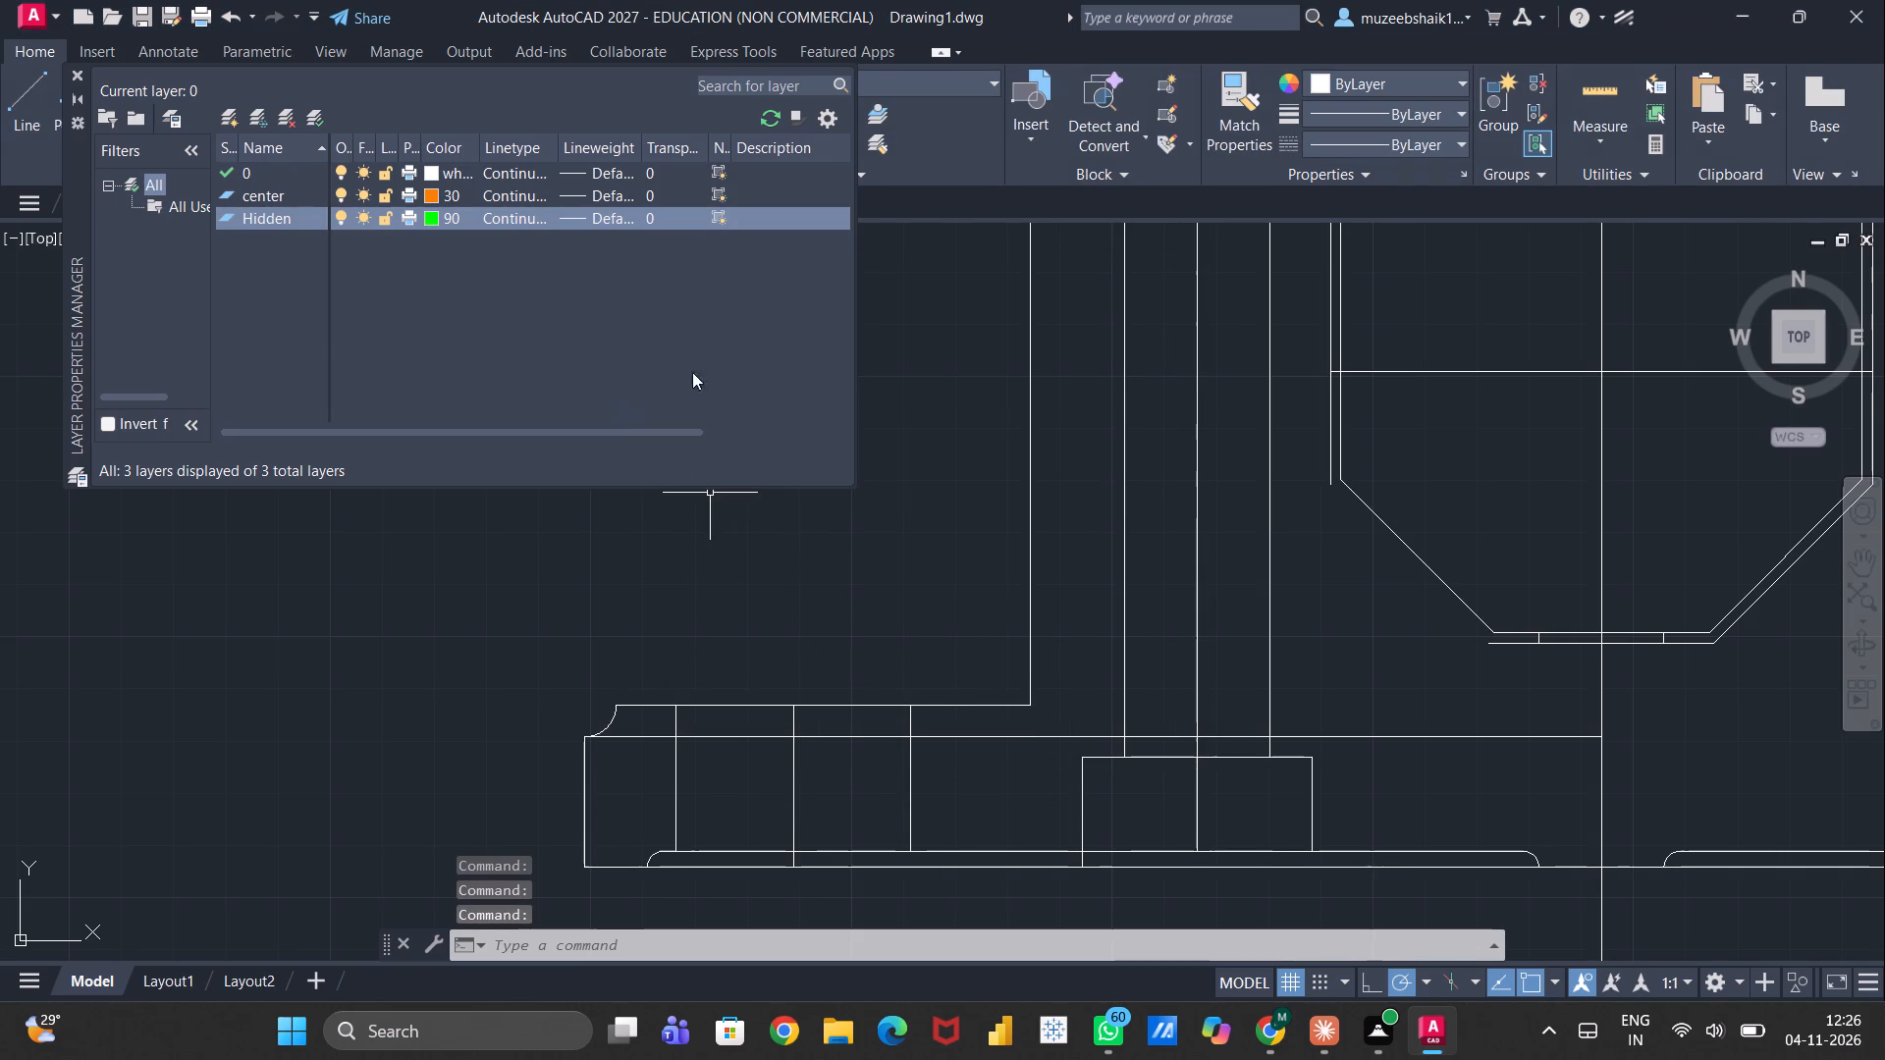
Browse the acadiso.lin linetypes for one to load for the Hidden layer.
click(505, 224)
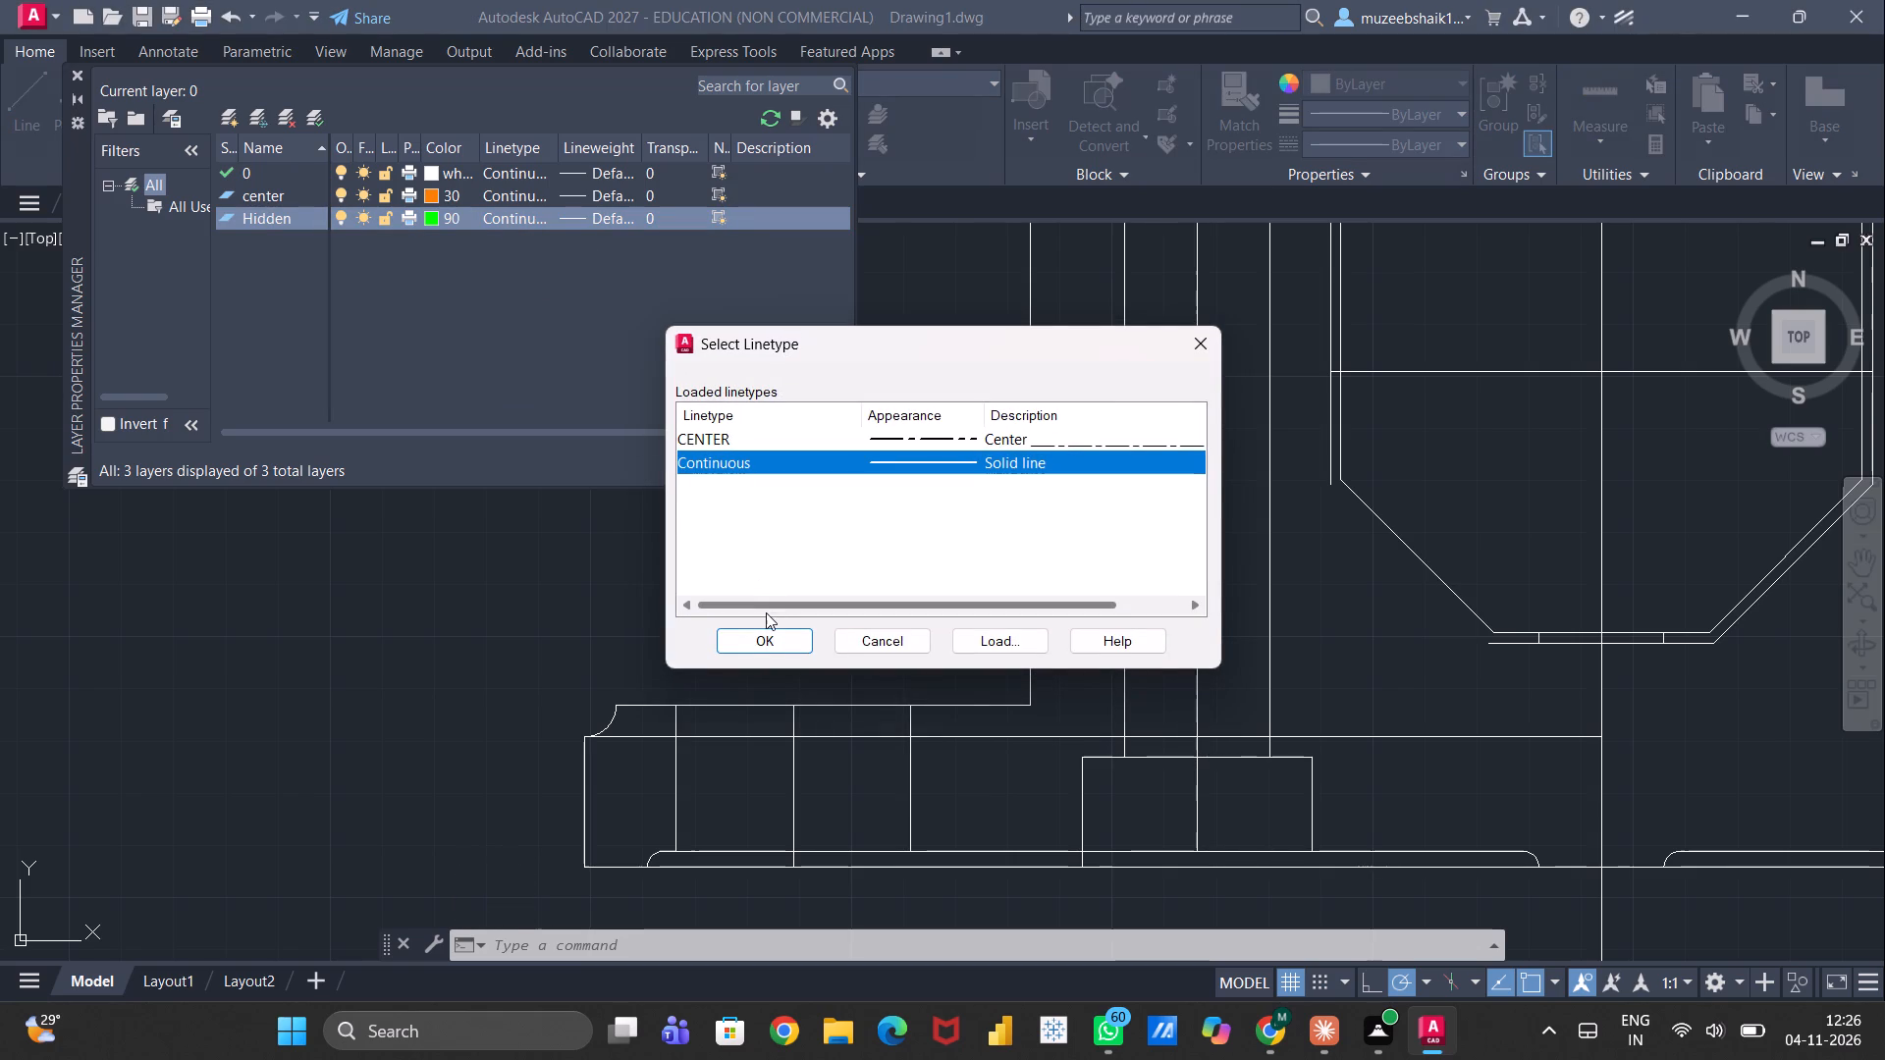
click(990, 646)
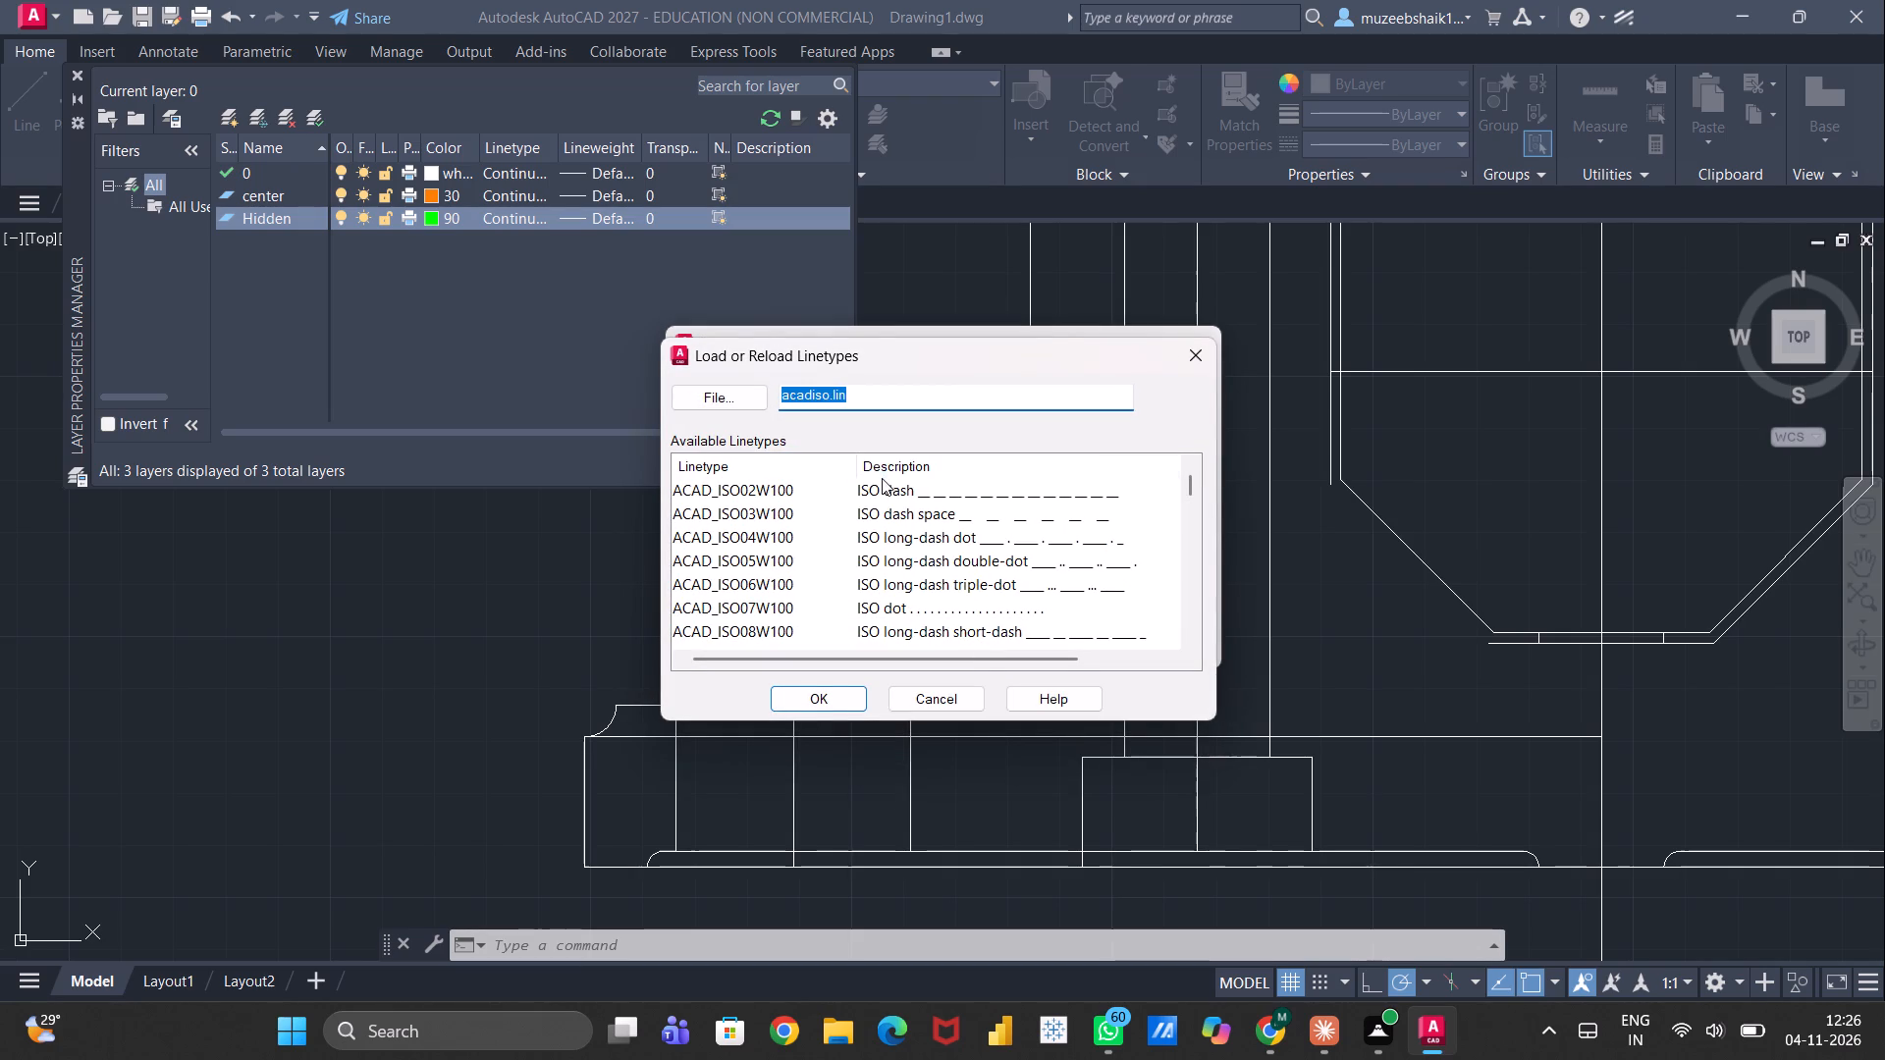
scroll(772, 566, down, 6)
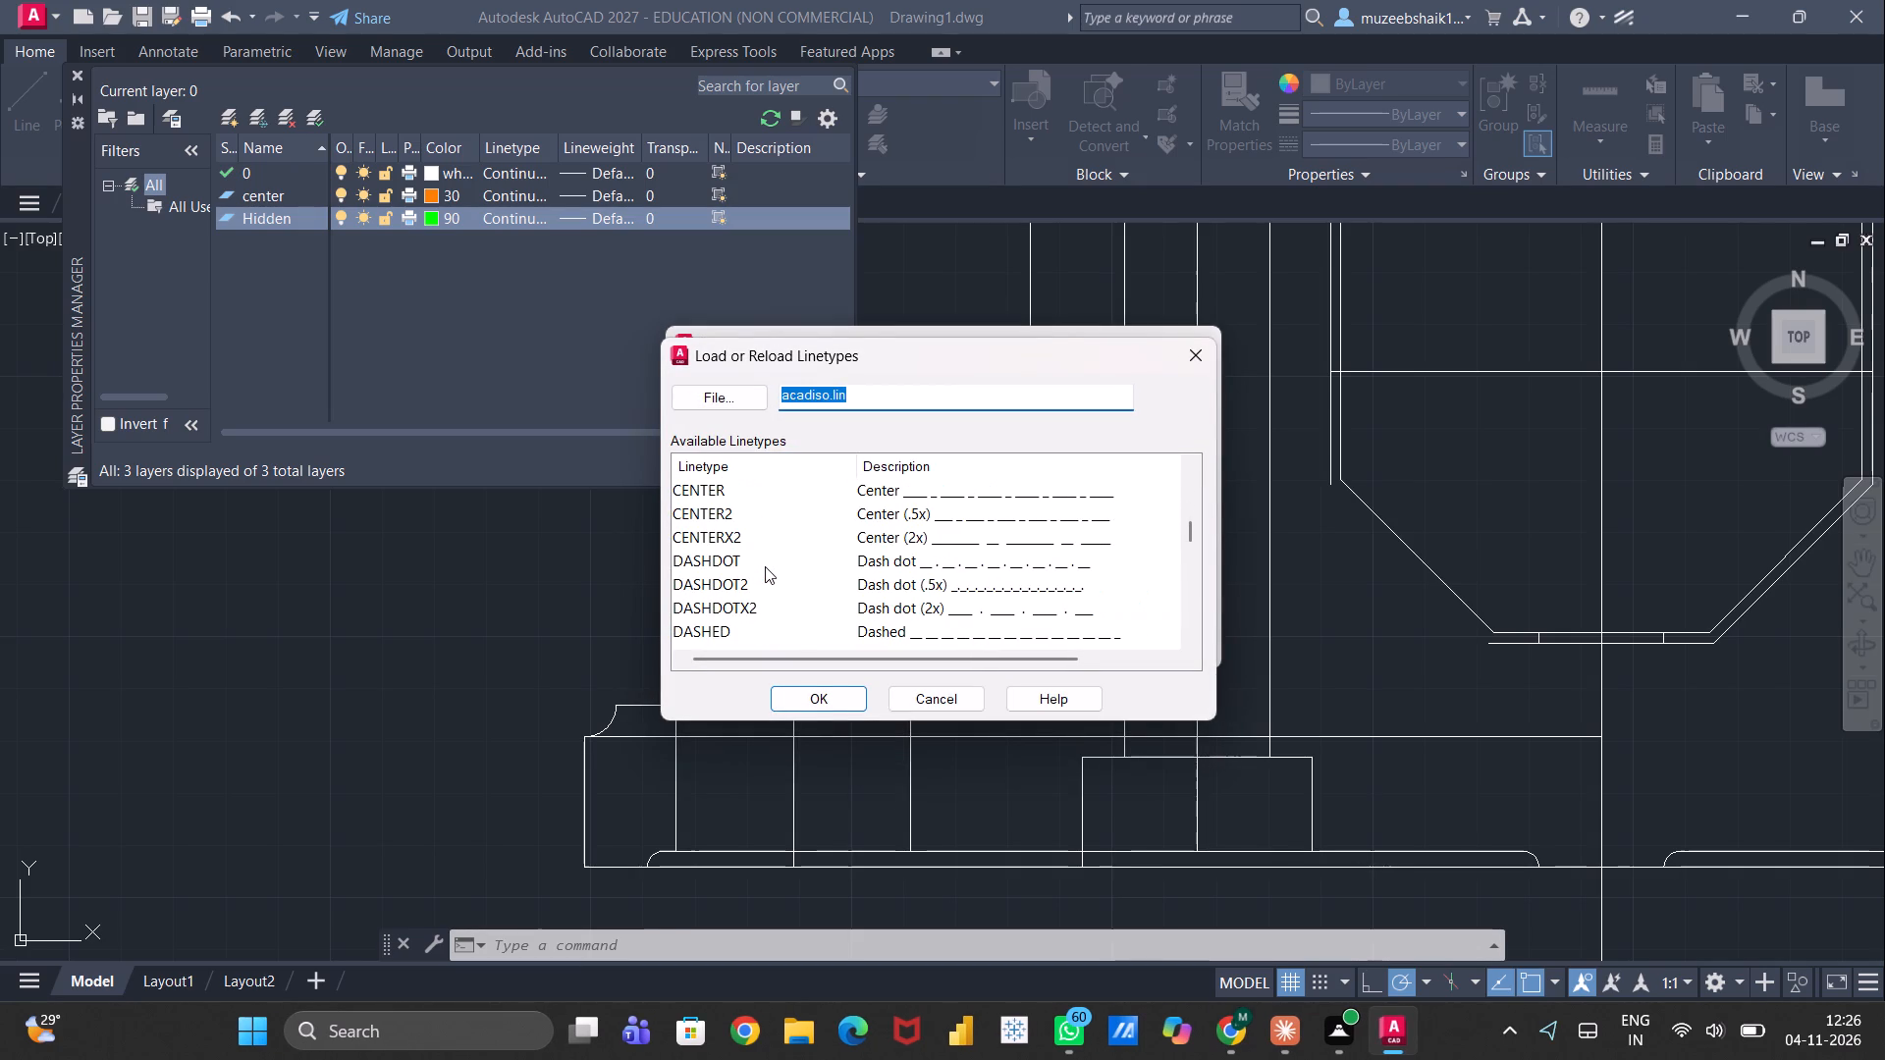
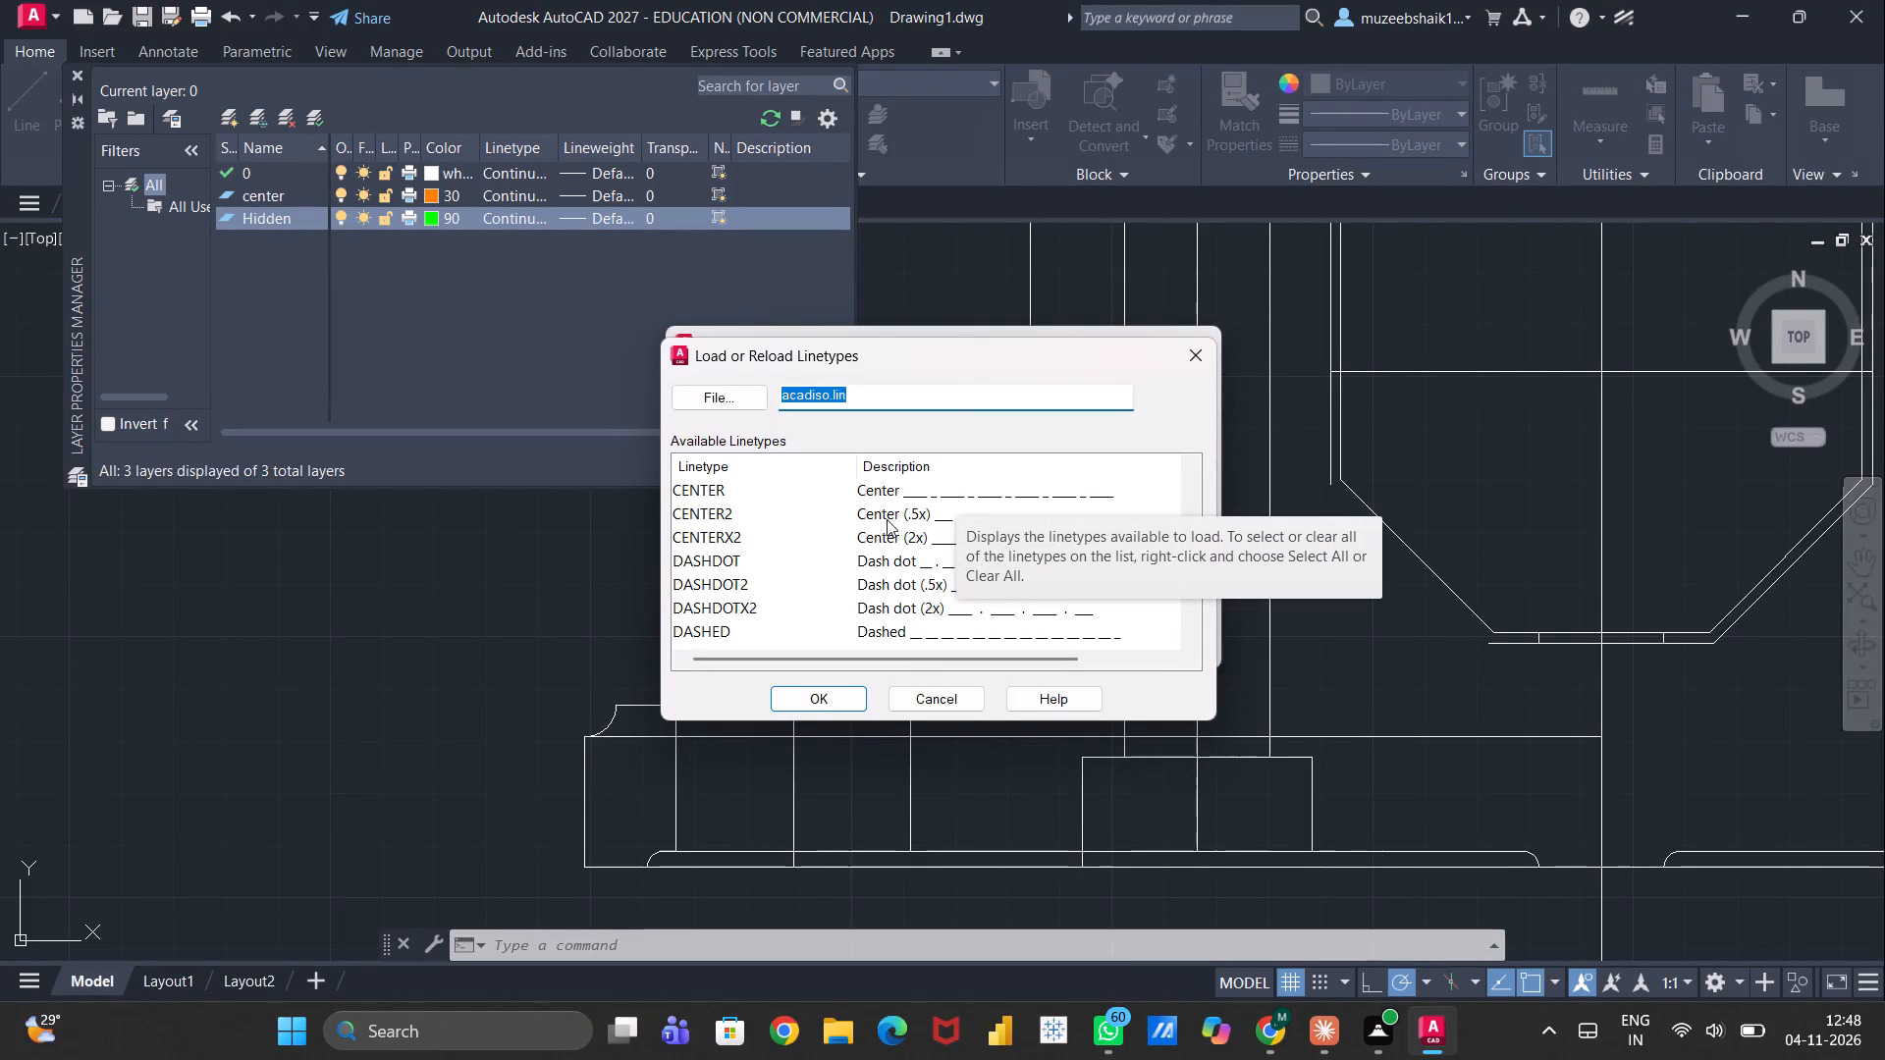
Load the HIDDEN linetype and assign it to the Hidden layer.
scroll(872, 514, down, 3)
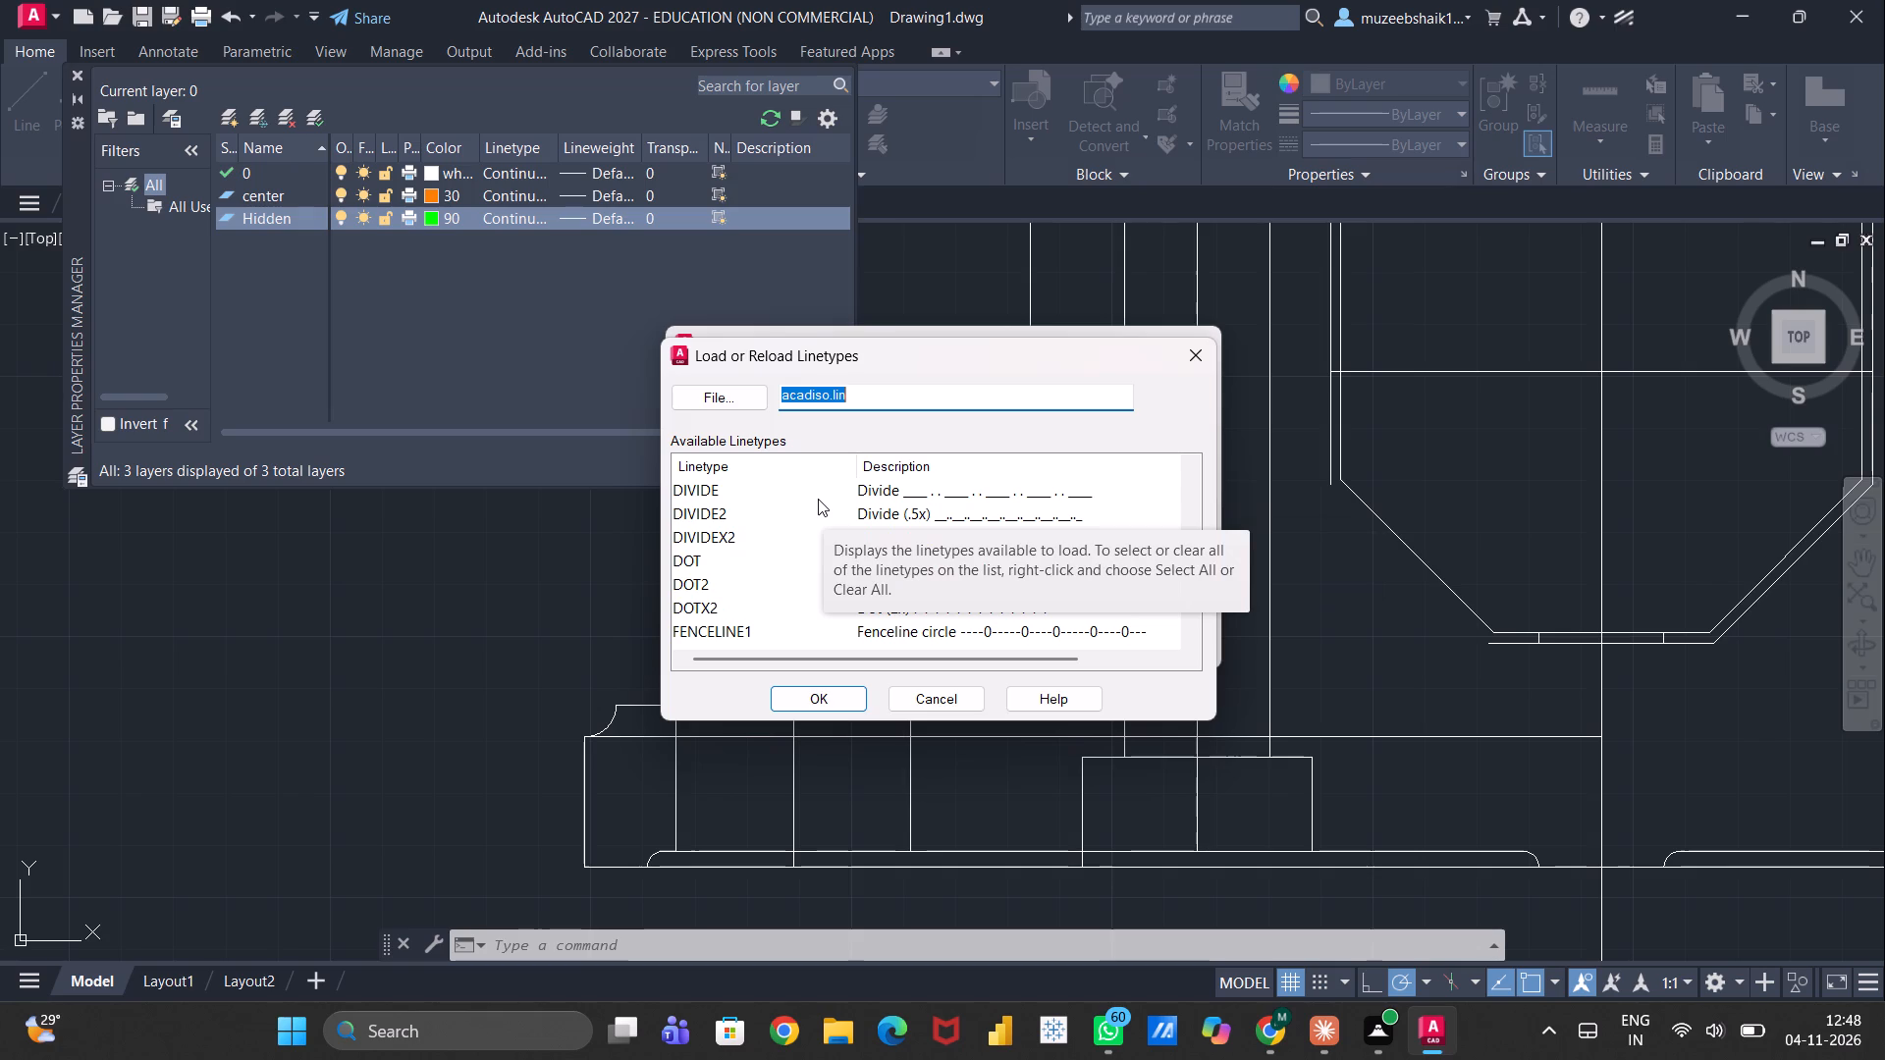
key(h)
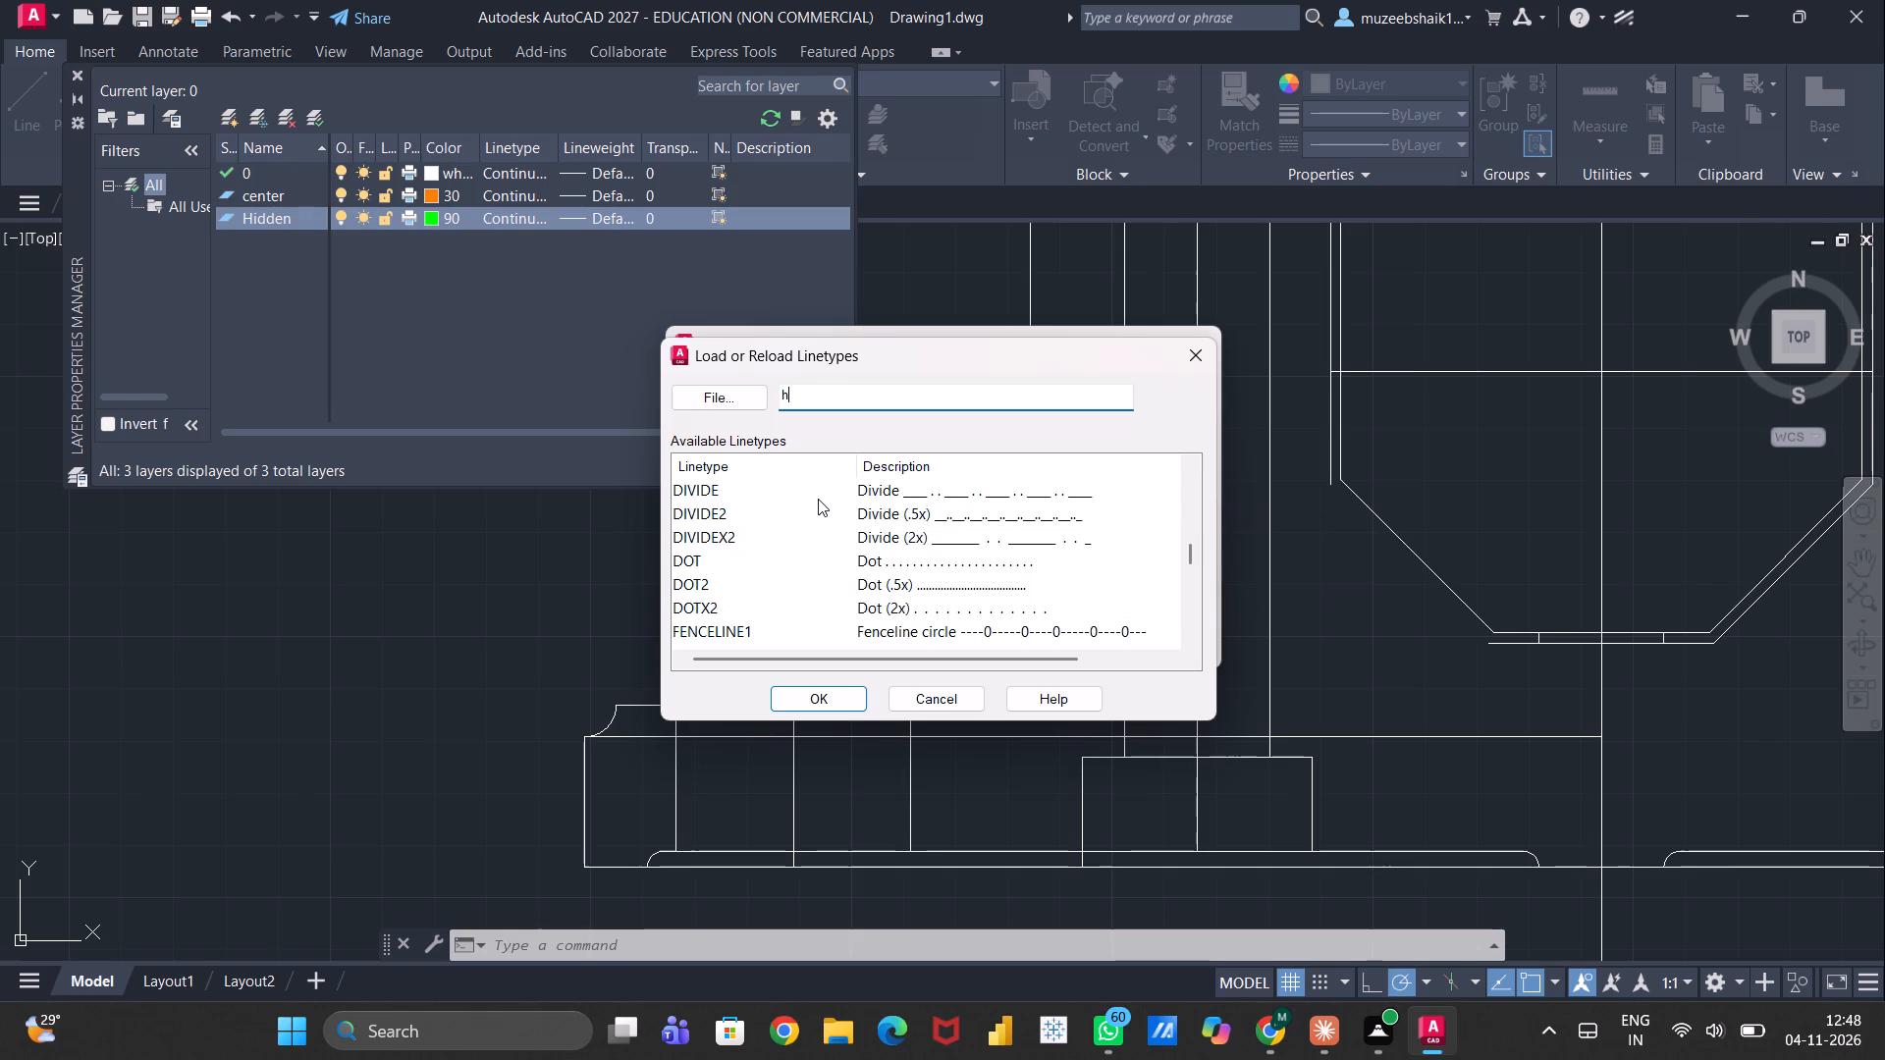
key(Return)
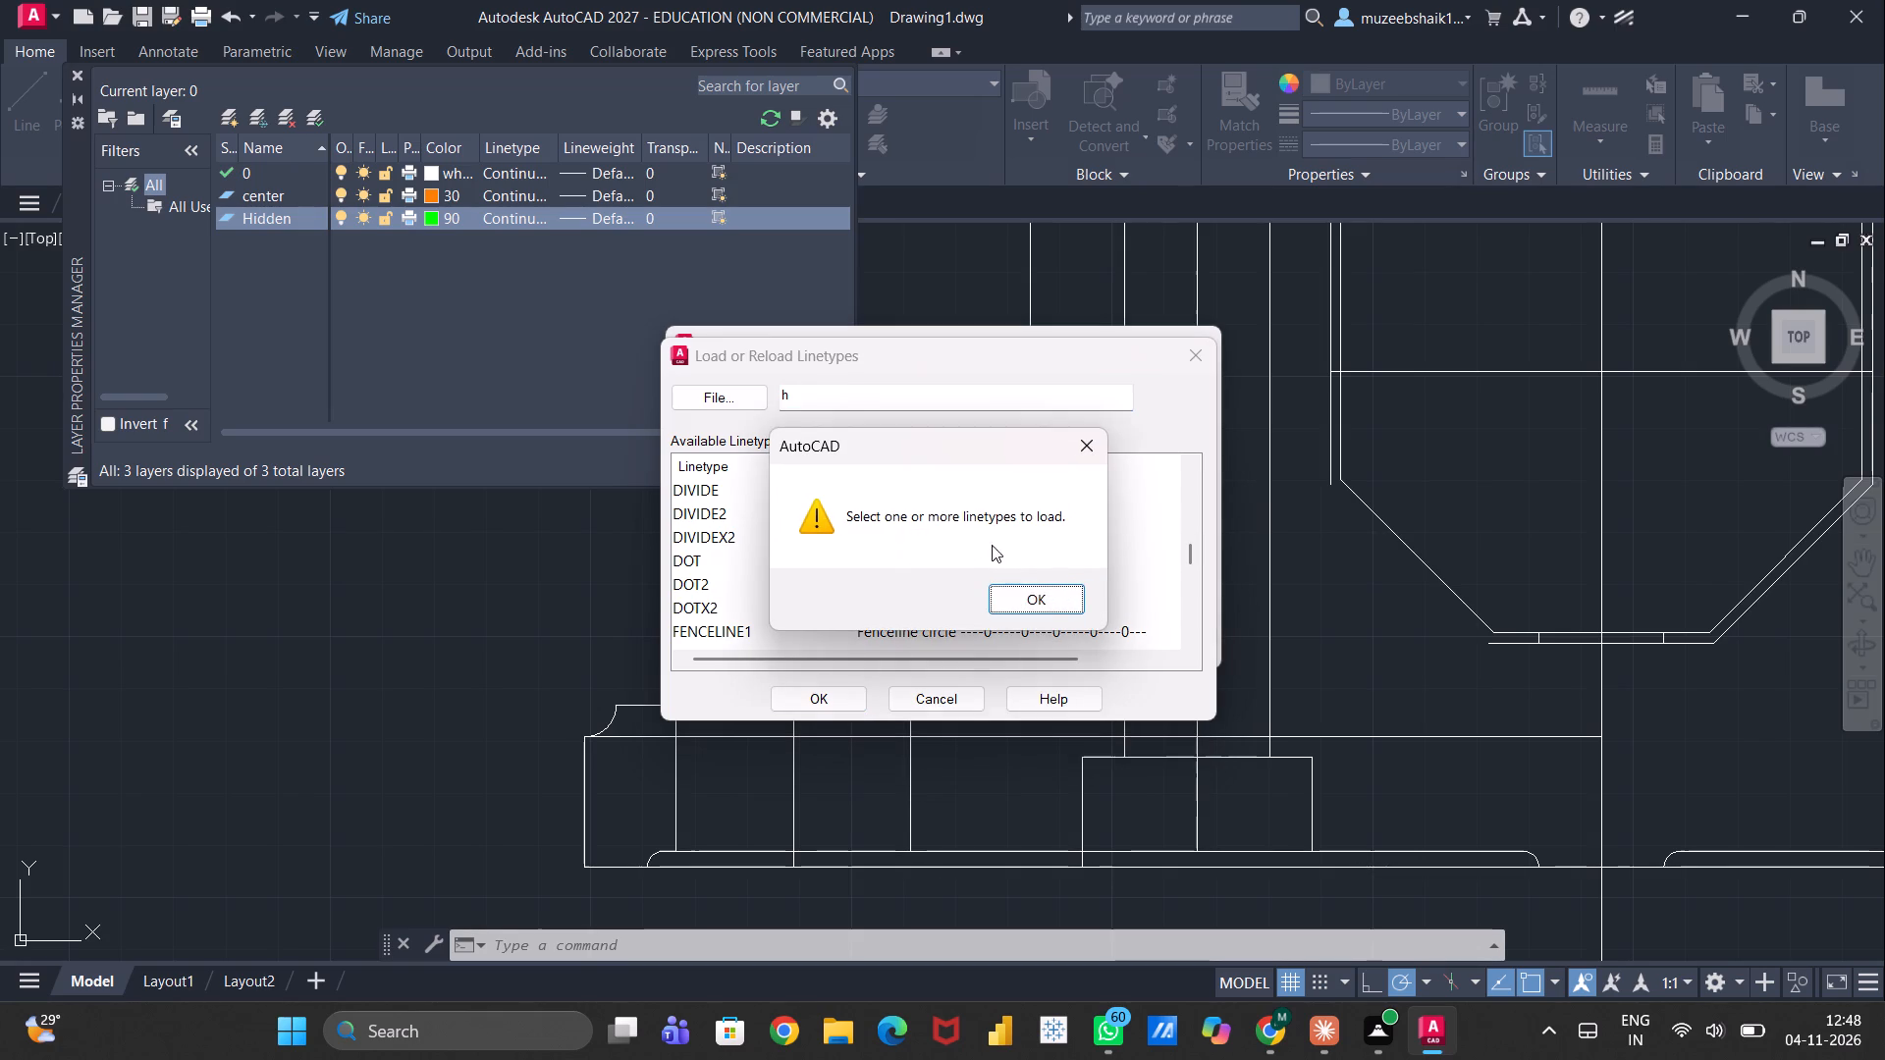
click(1032, 601)
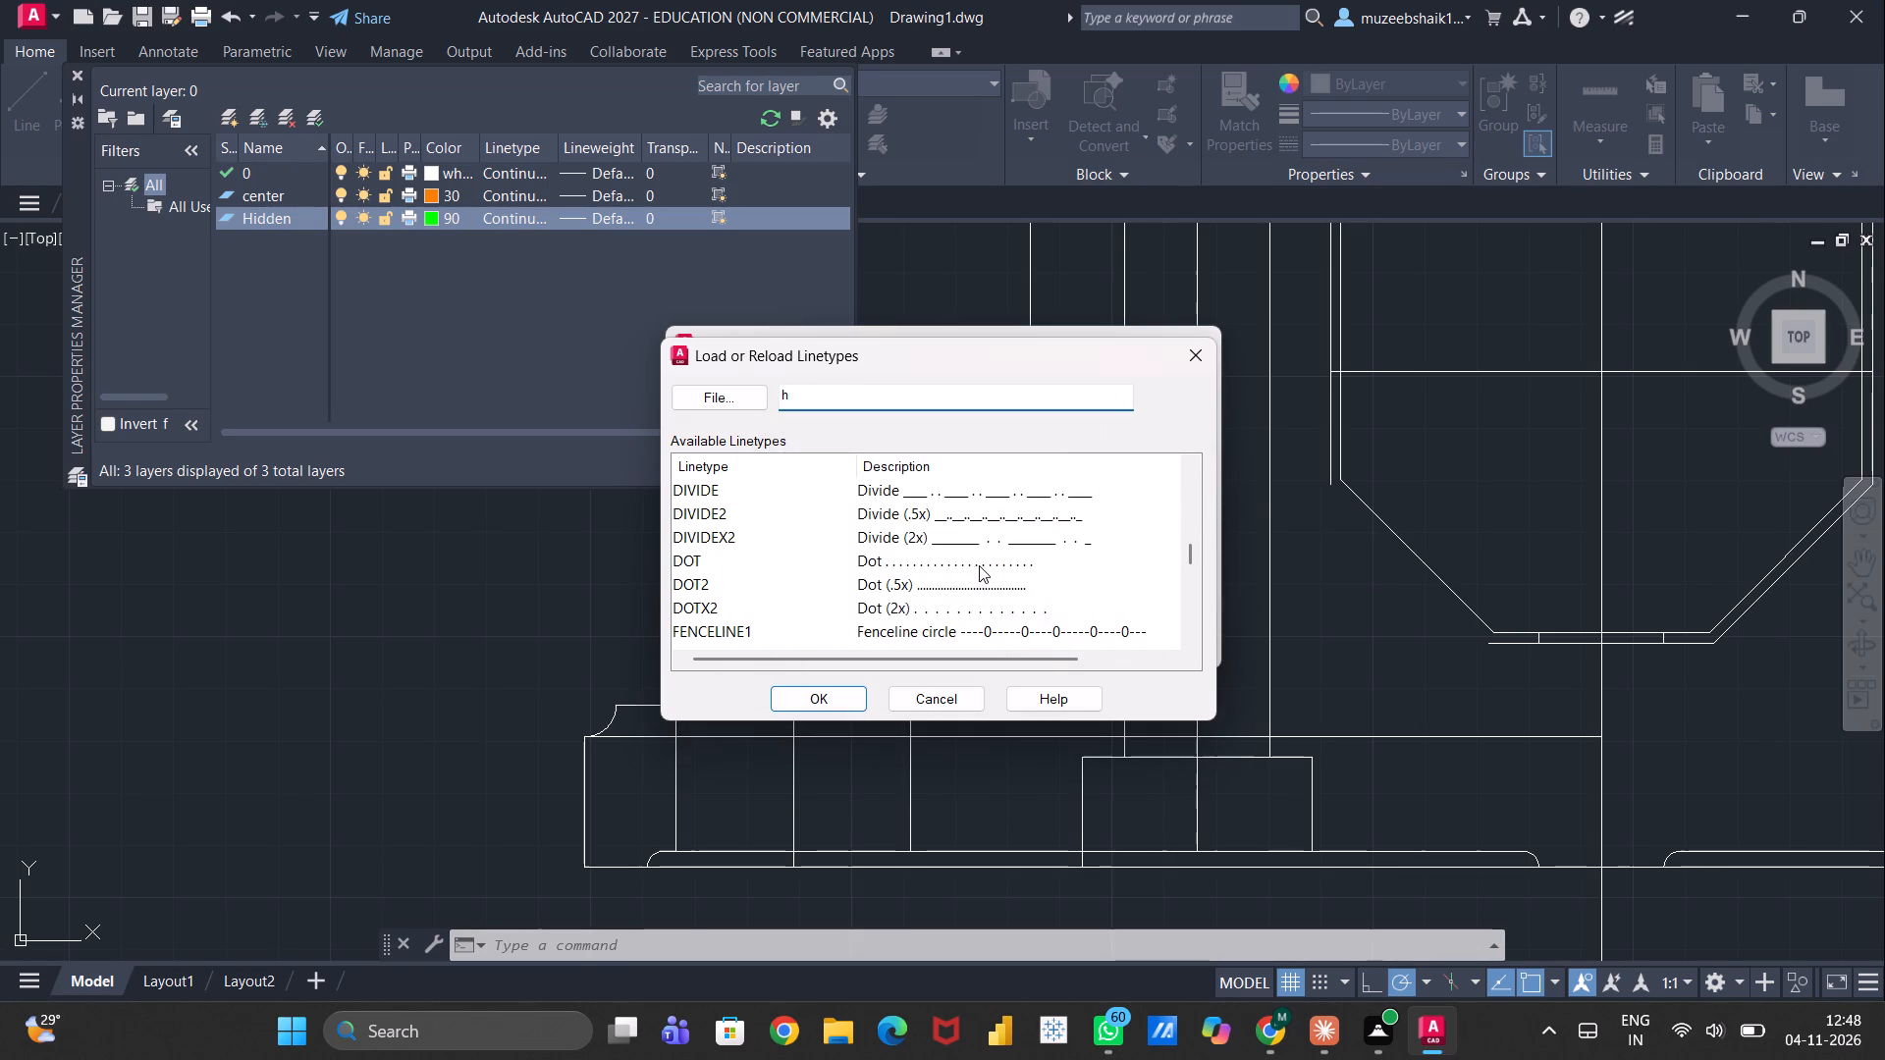
key(i)
text(dden)
key(Return)
click(1011, 597)
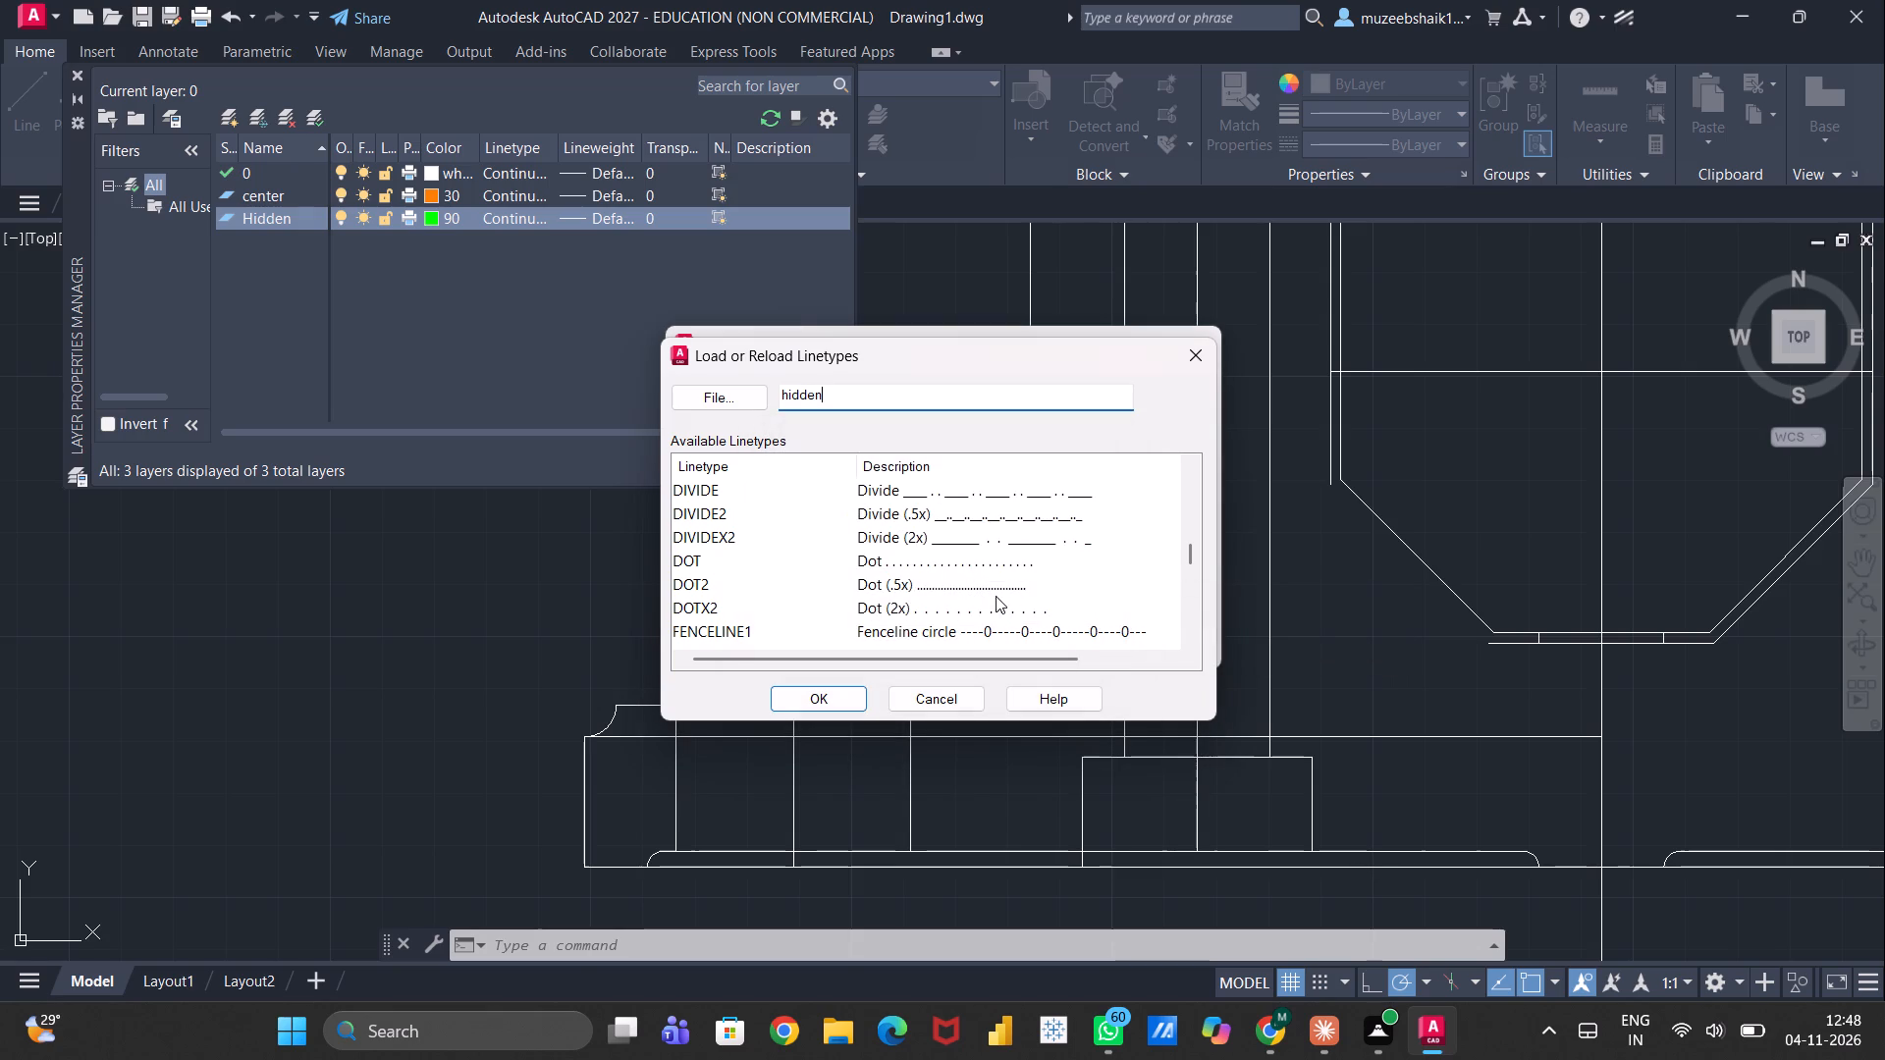
scroll(886, 572, down, 3)
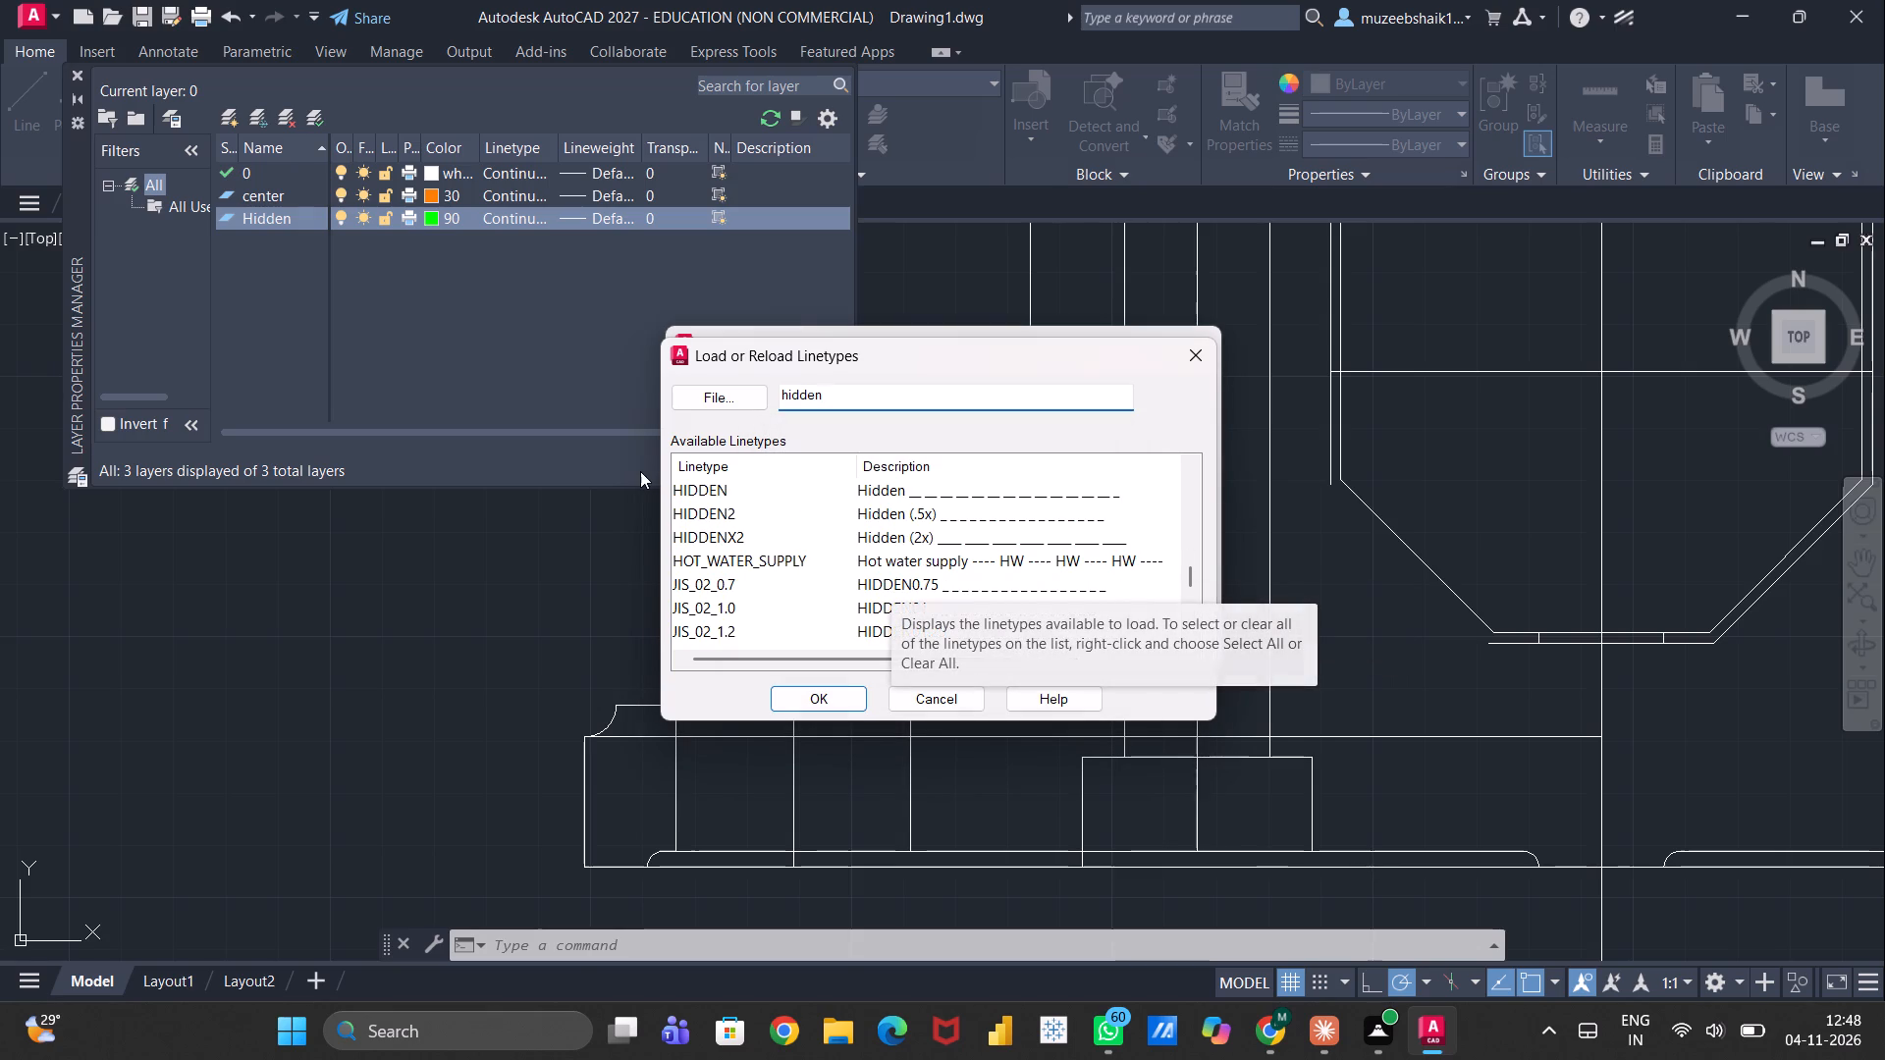
click(709, 481)
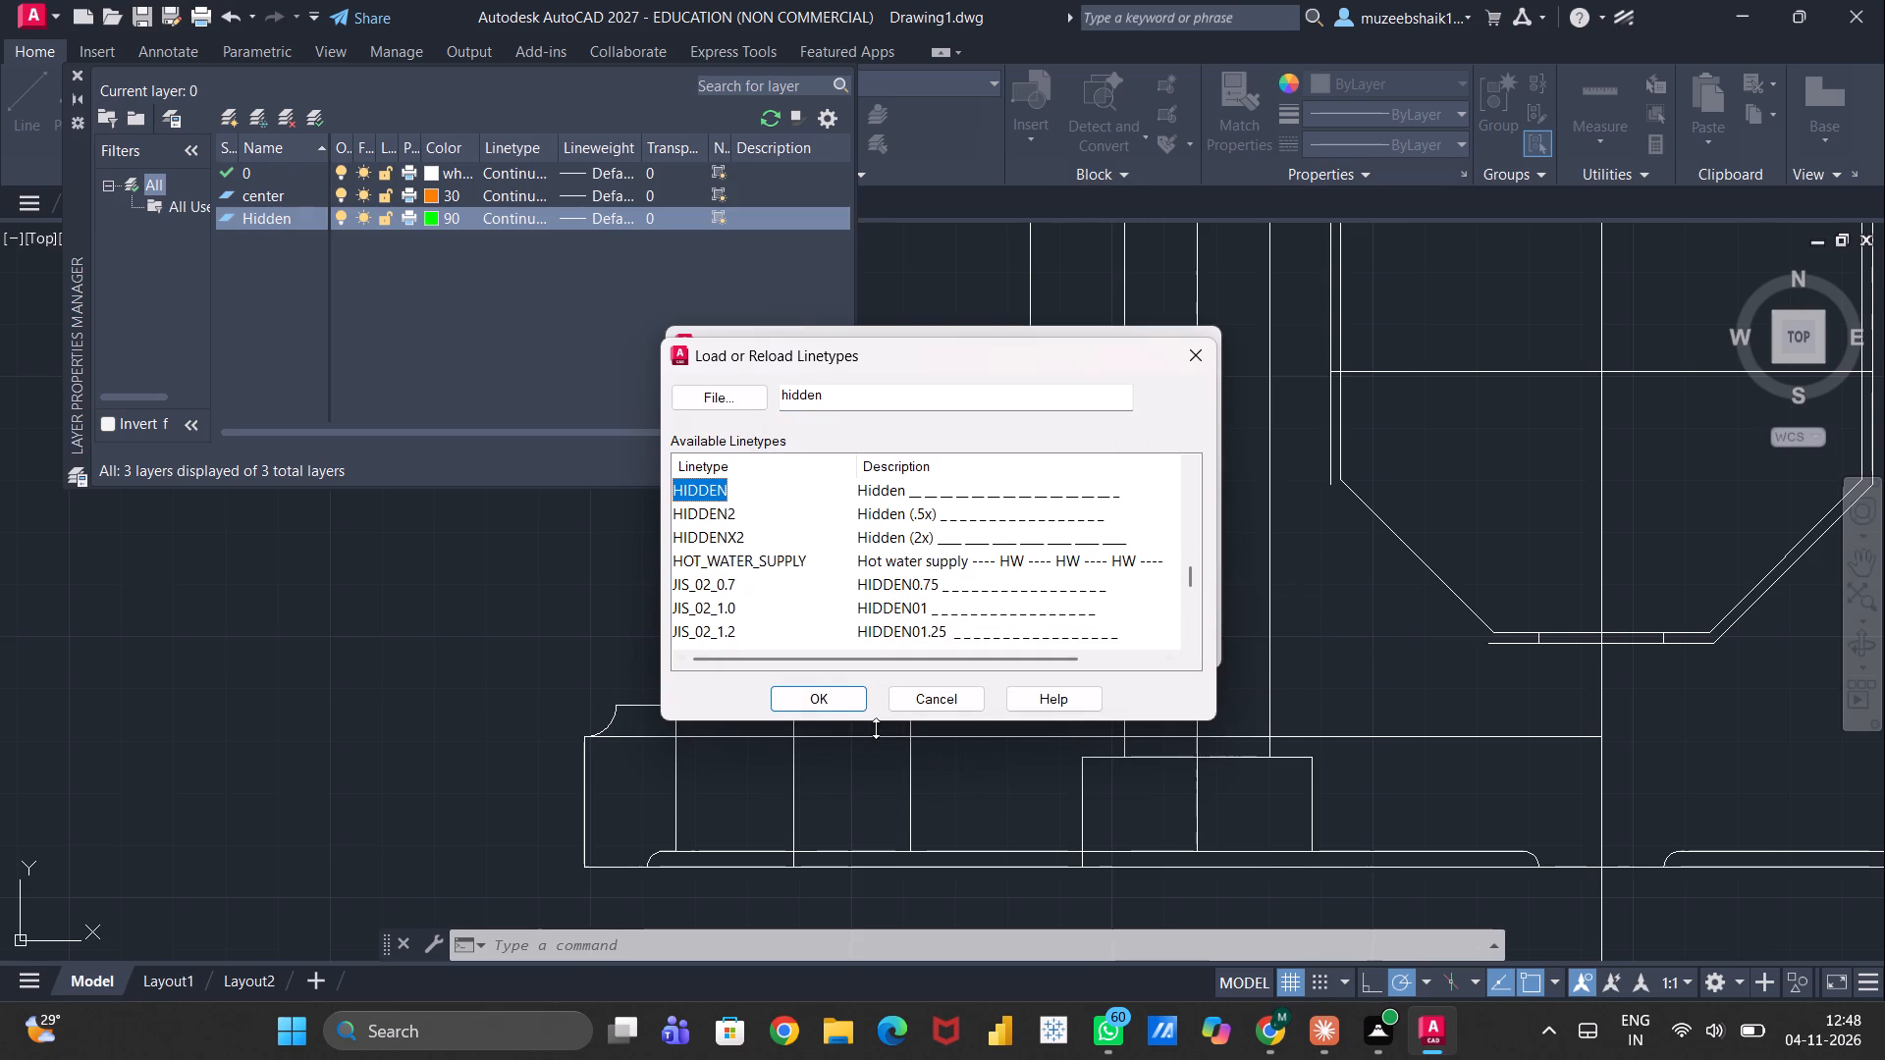
click(824, 701)
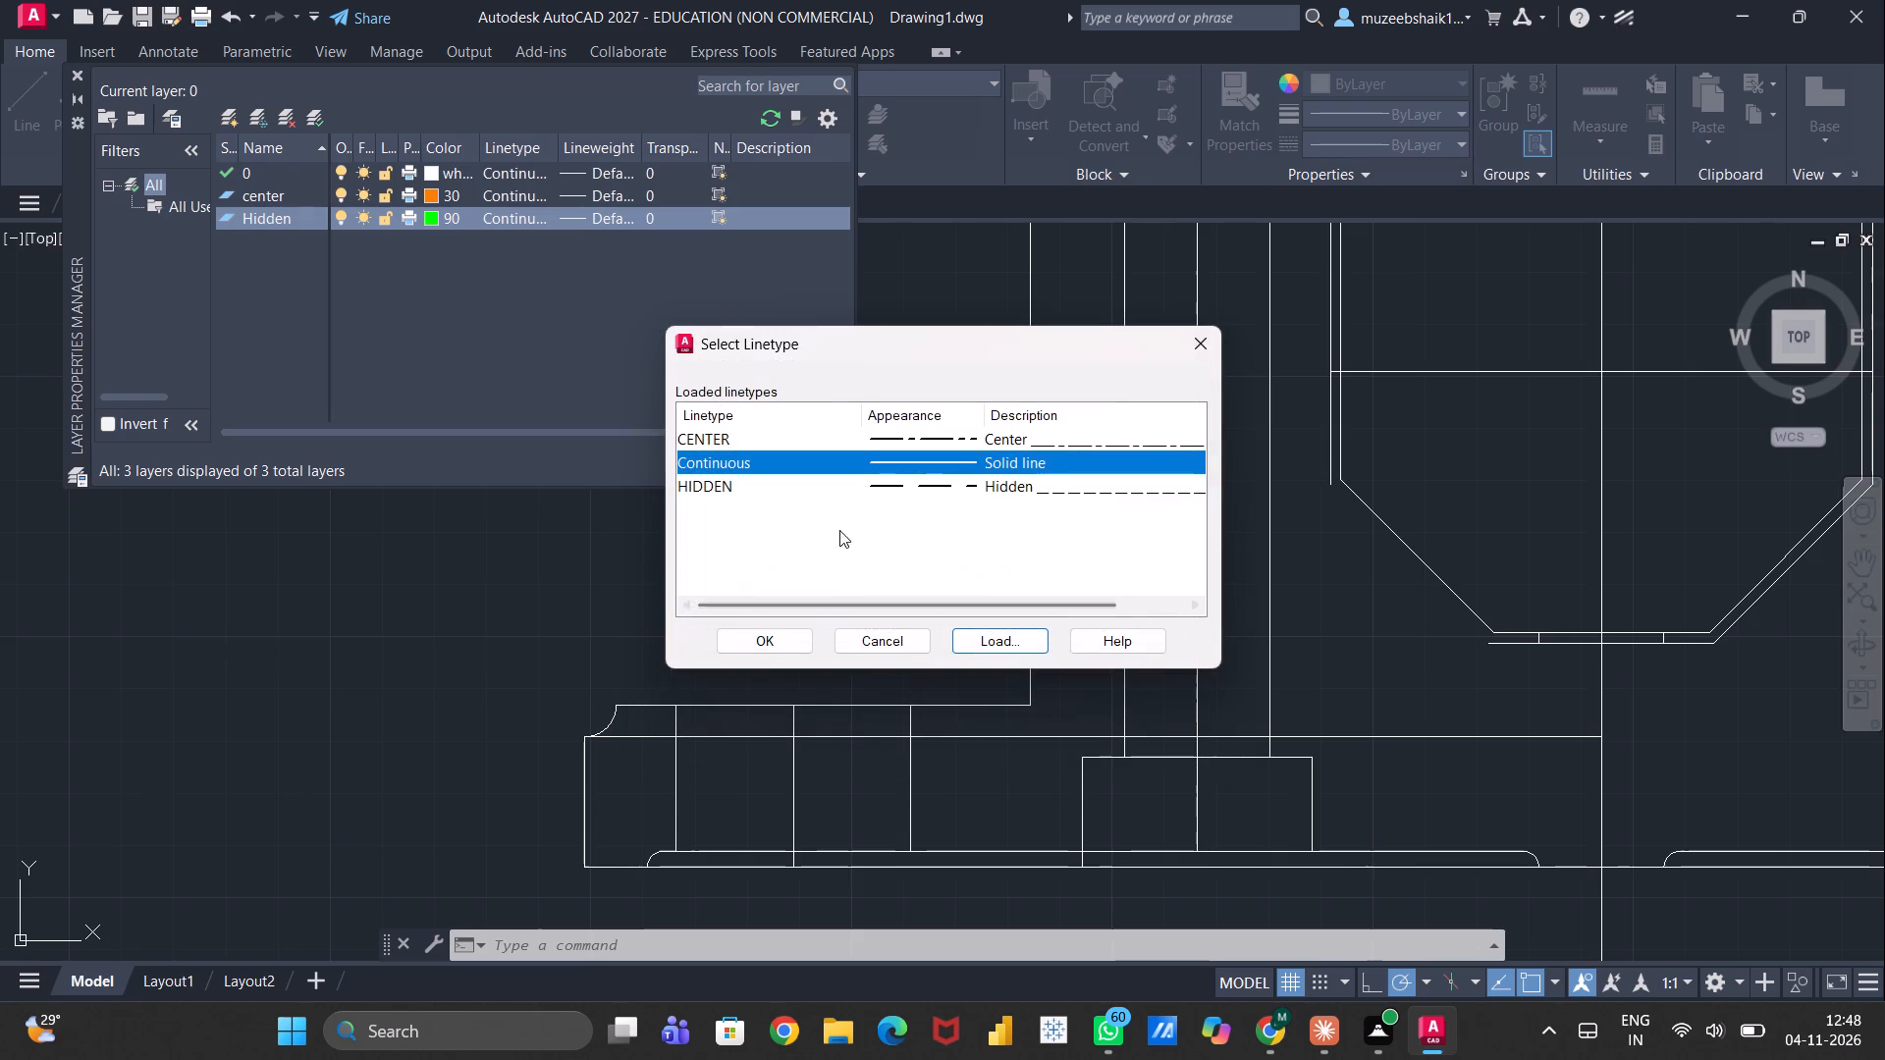
click(749, 483)
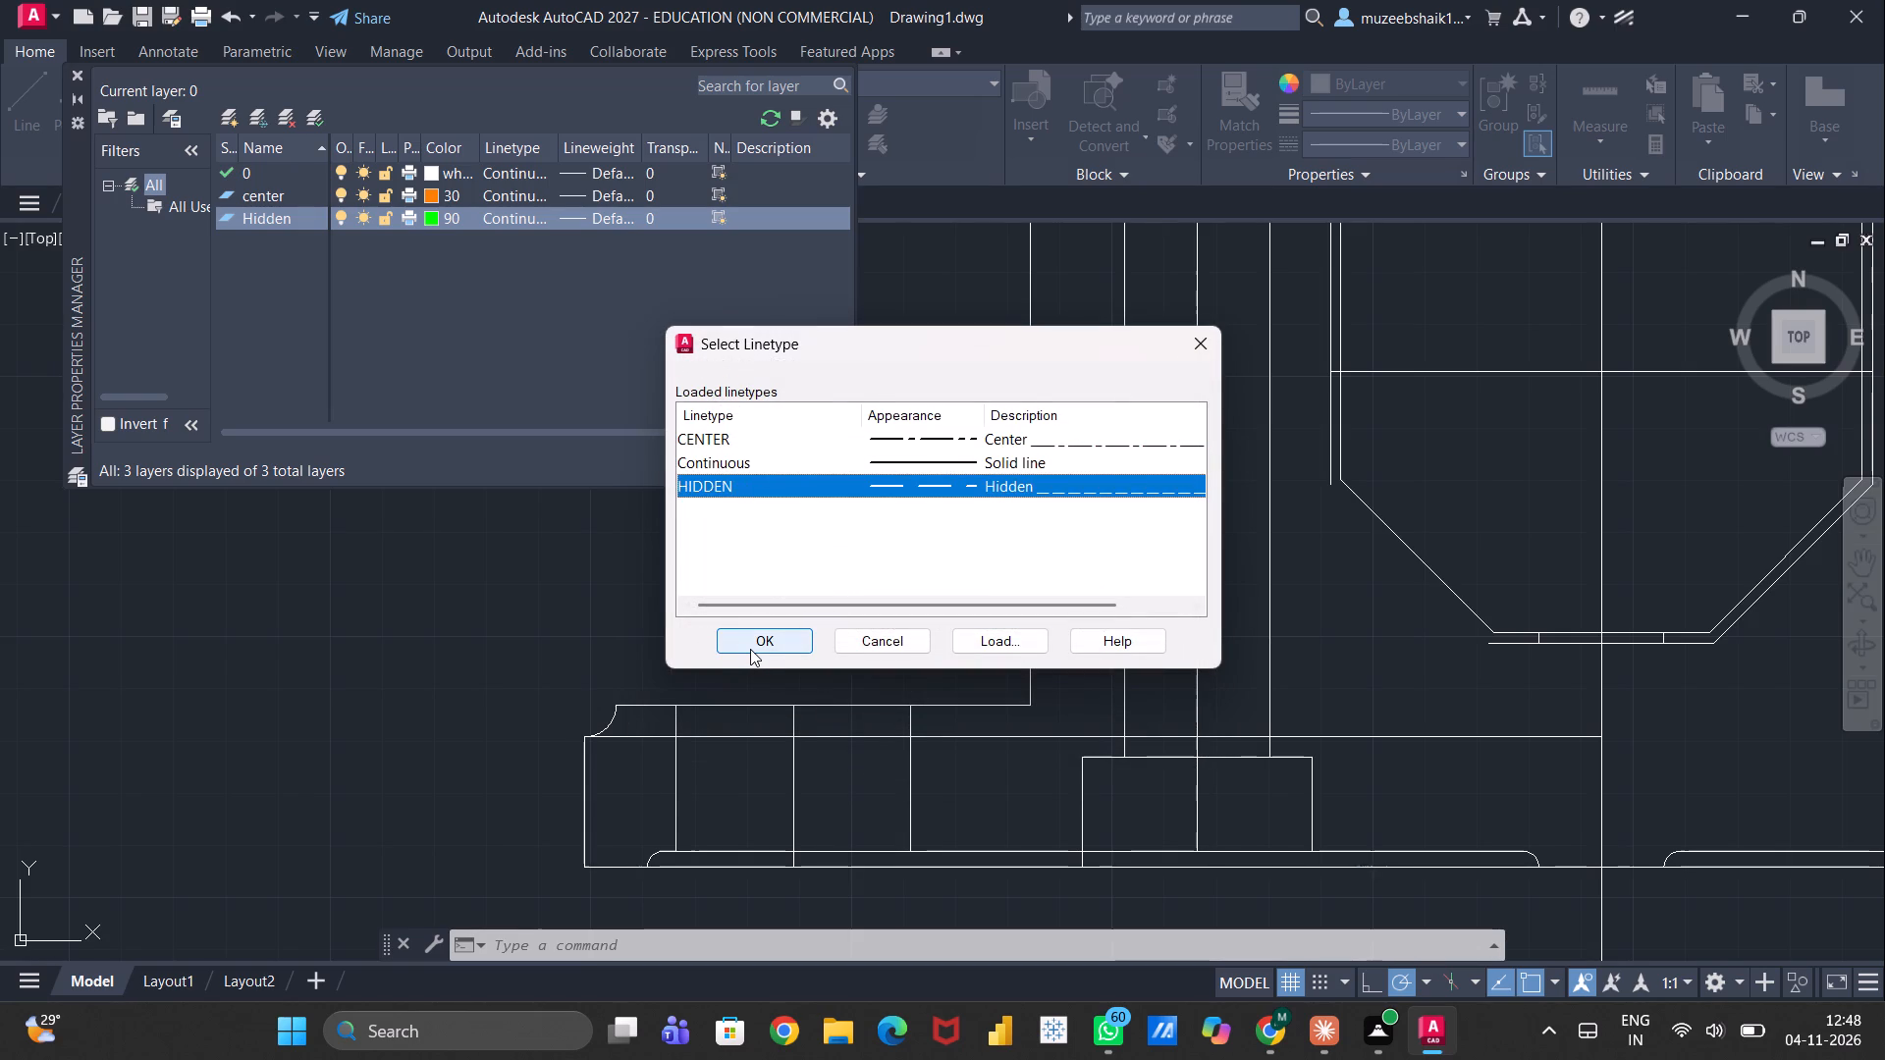
click(750, 649)
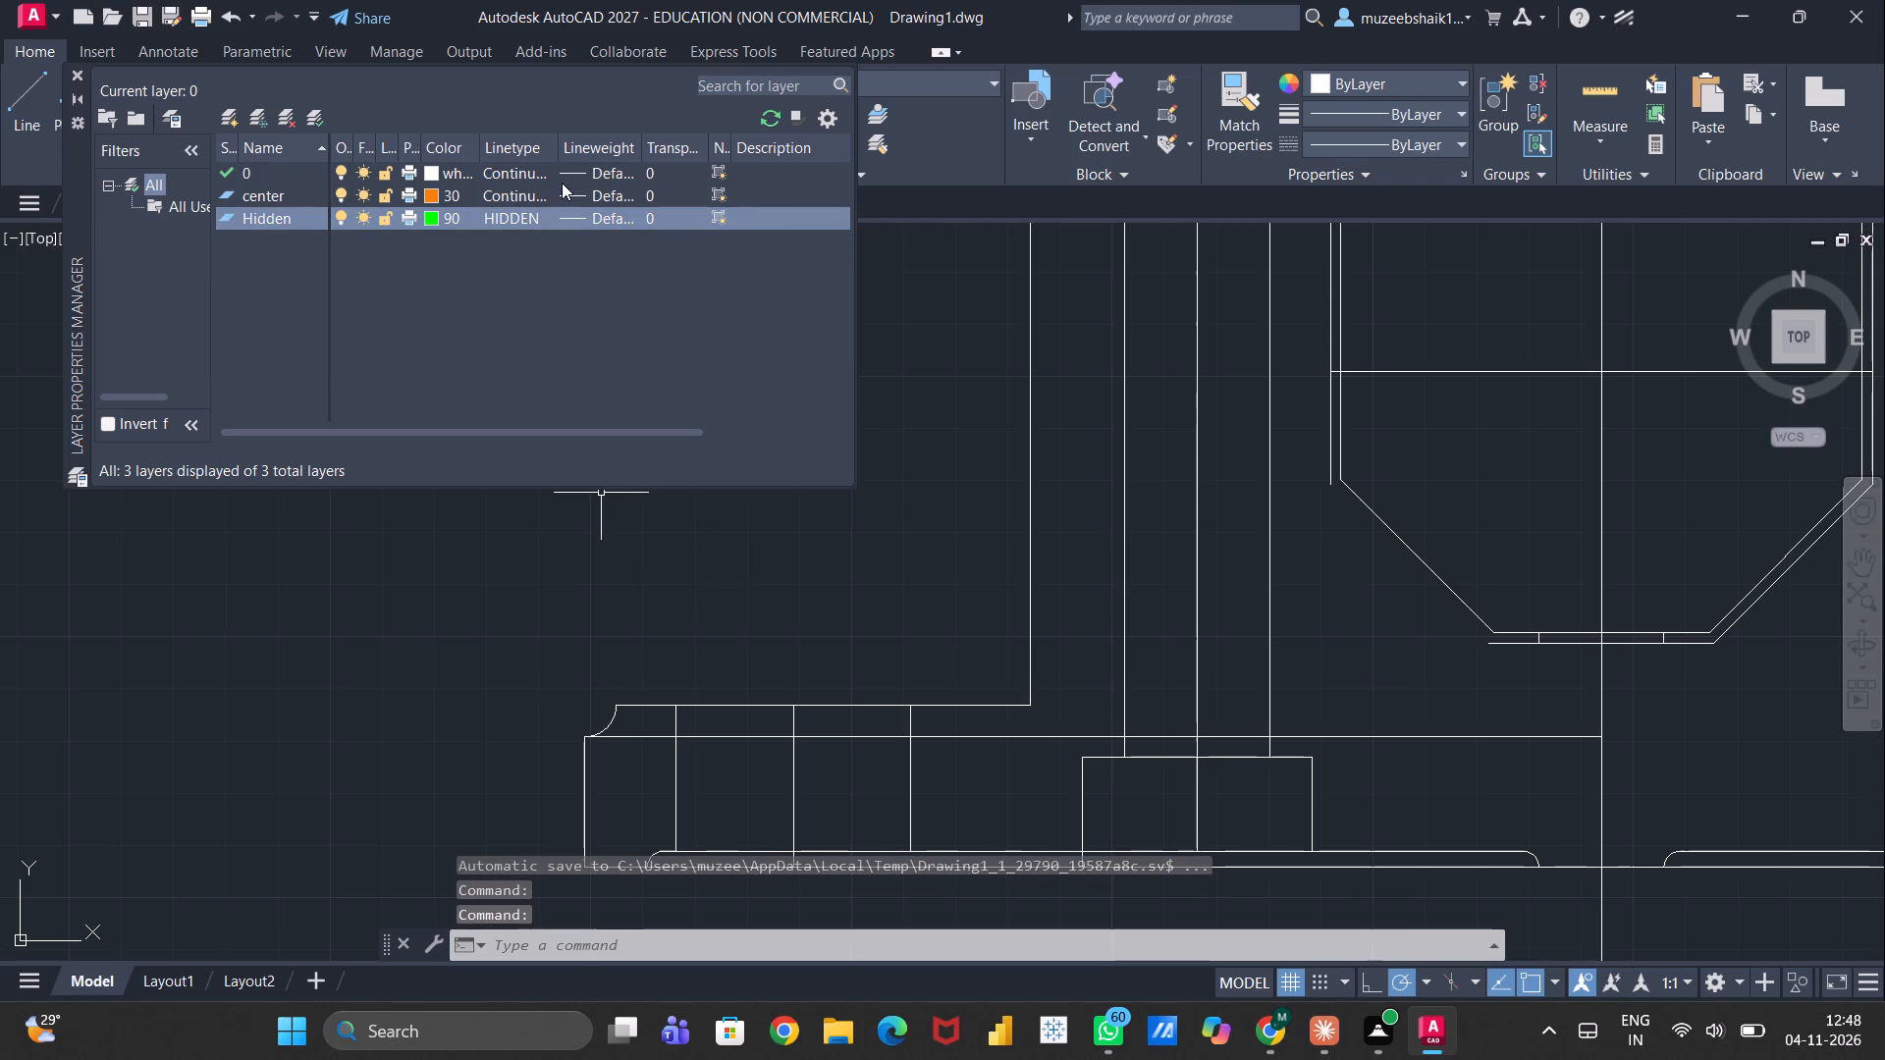
Assign the CENTER linetype to the center layer.
click(540, 189)
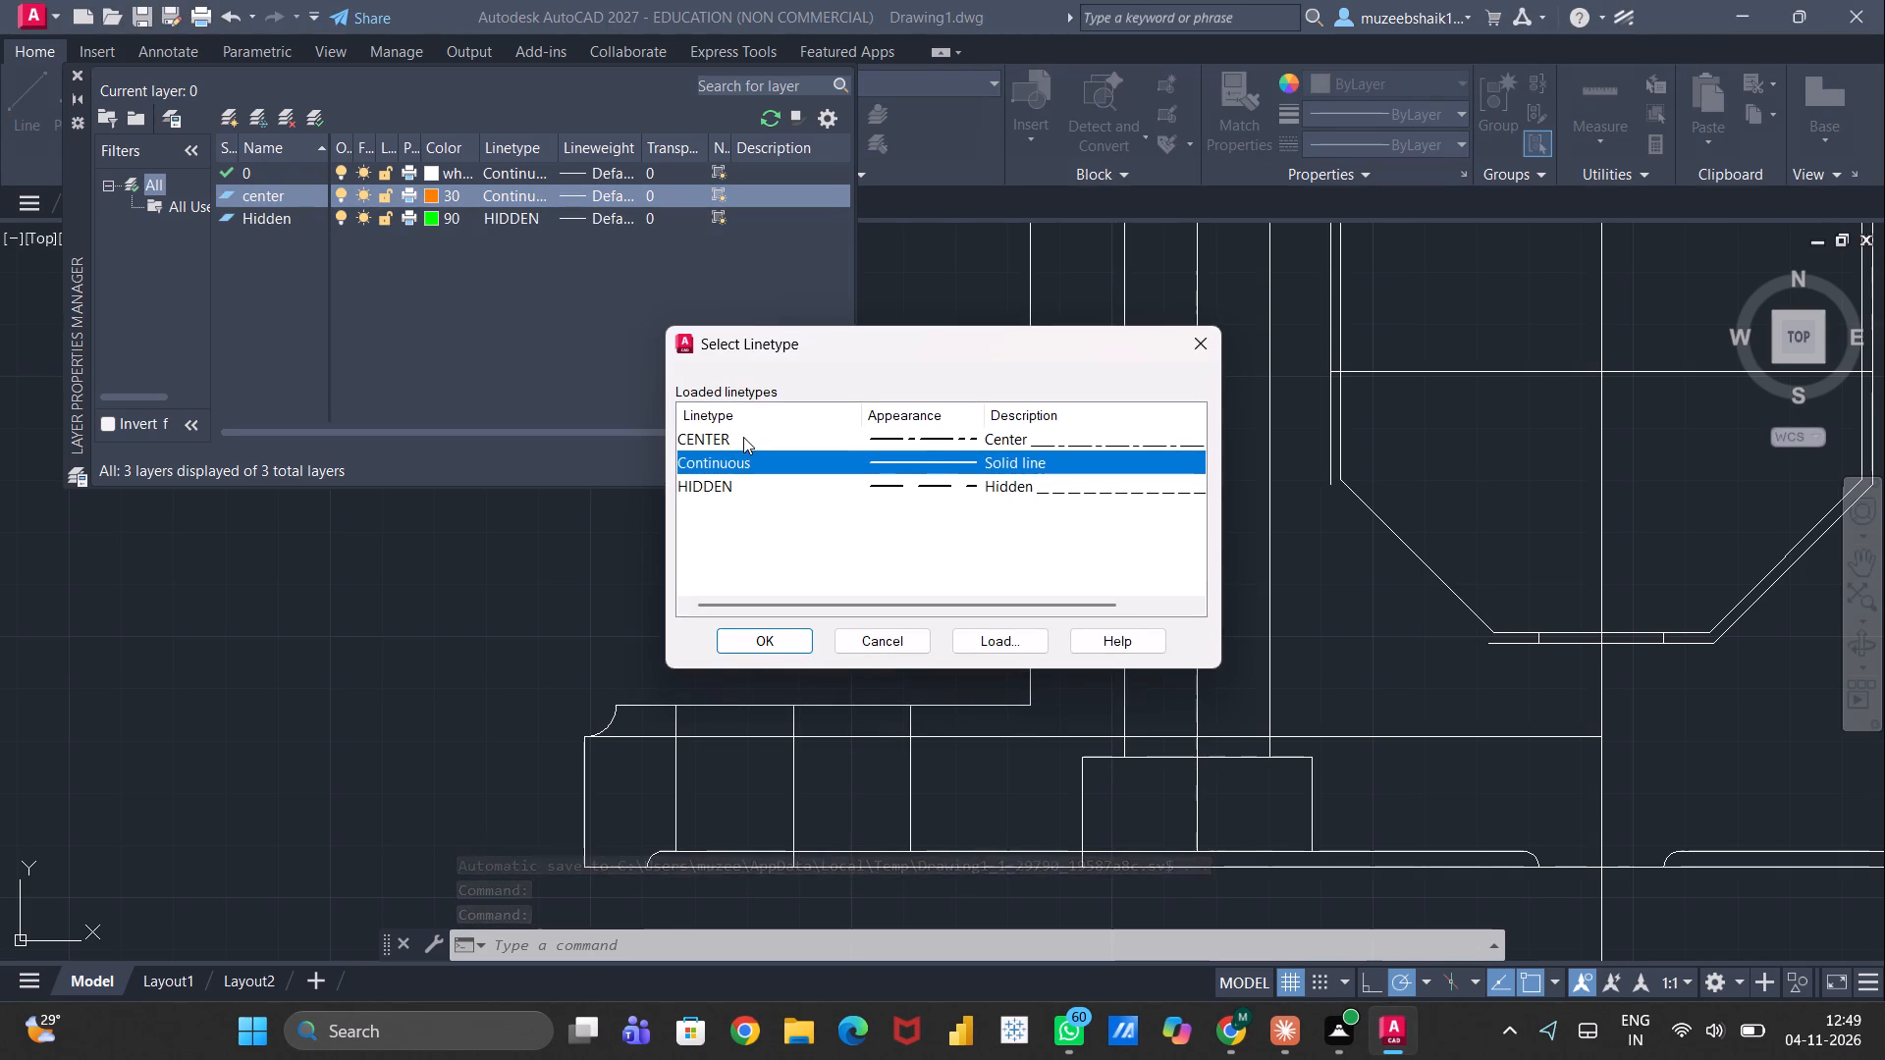
click(743, 437)
click(763, 648)
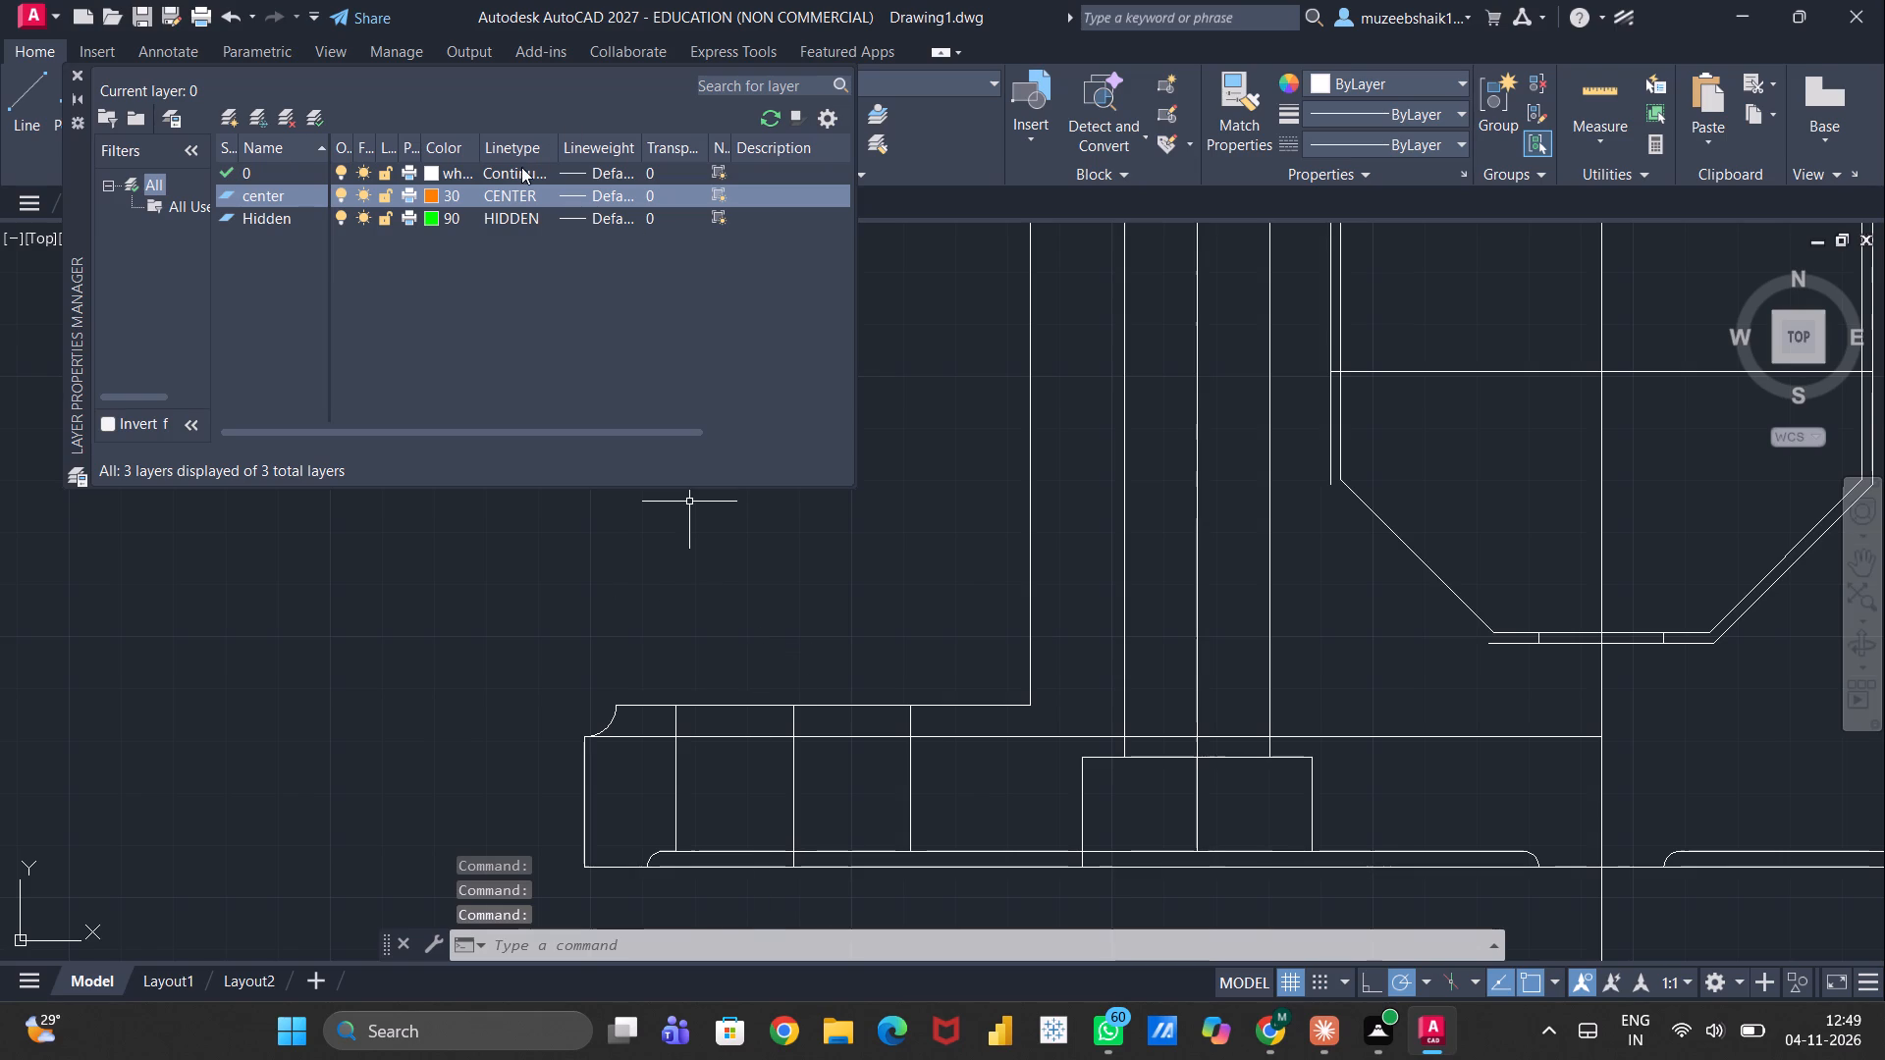
Set layer 0's colour to yellow, index 50, and close the layer manager.
click(435, 180)
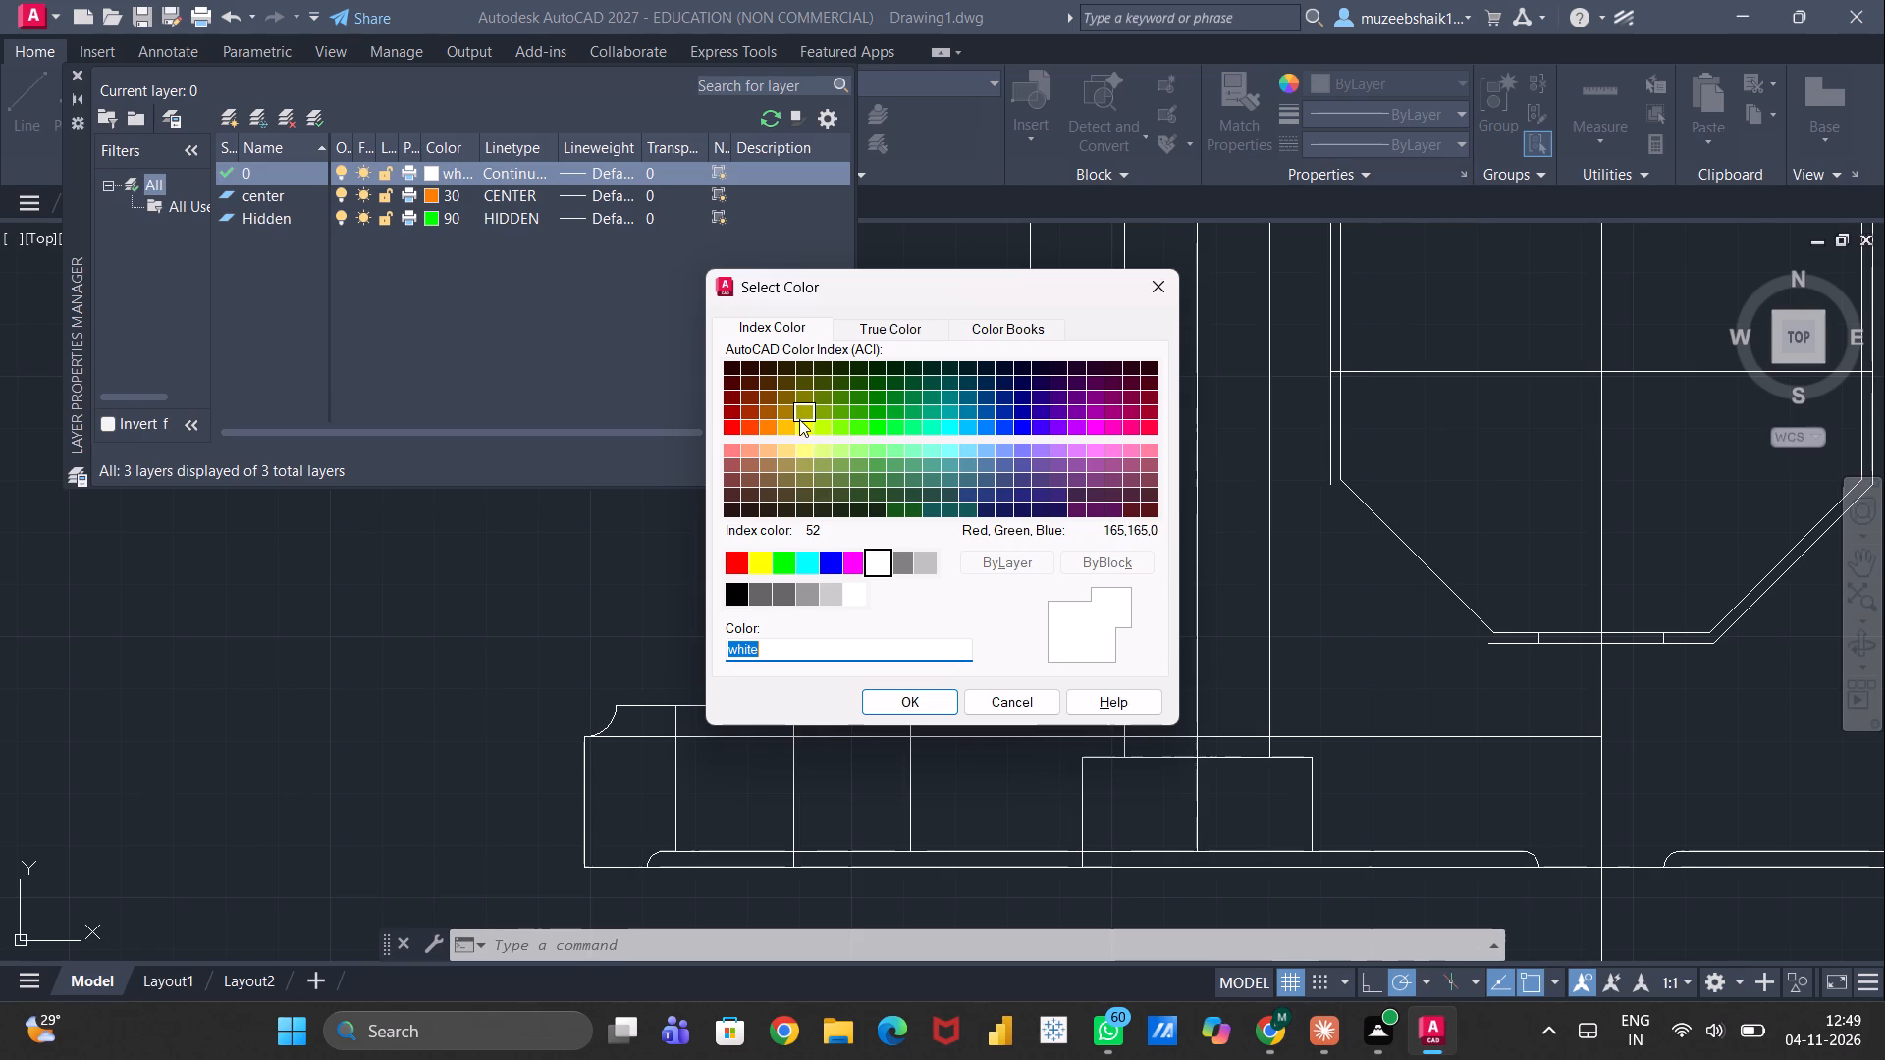
click(802, 429)
click(915, 708)
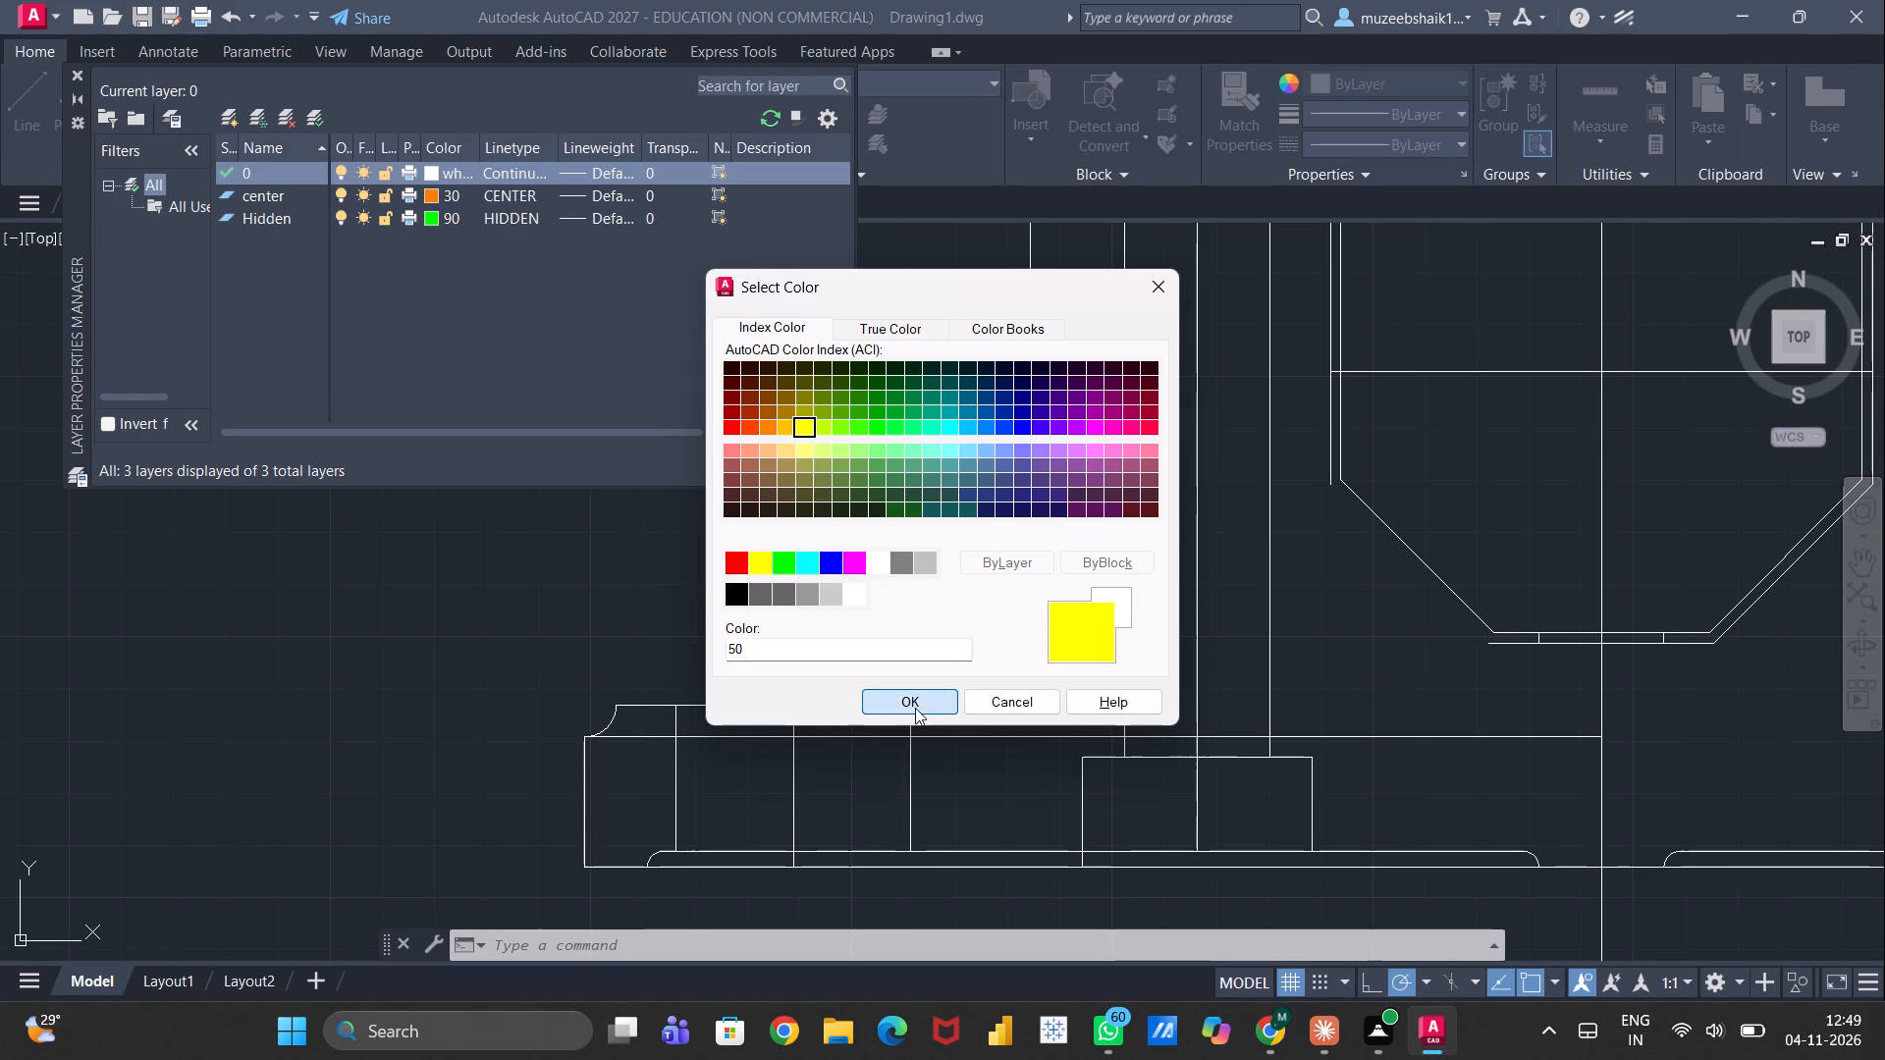
scroll(915, 702, down, 2)
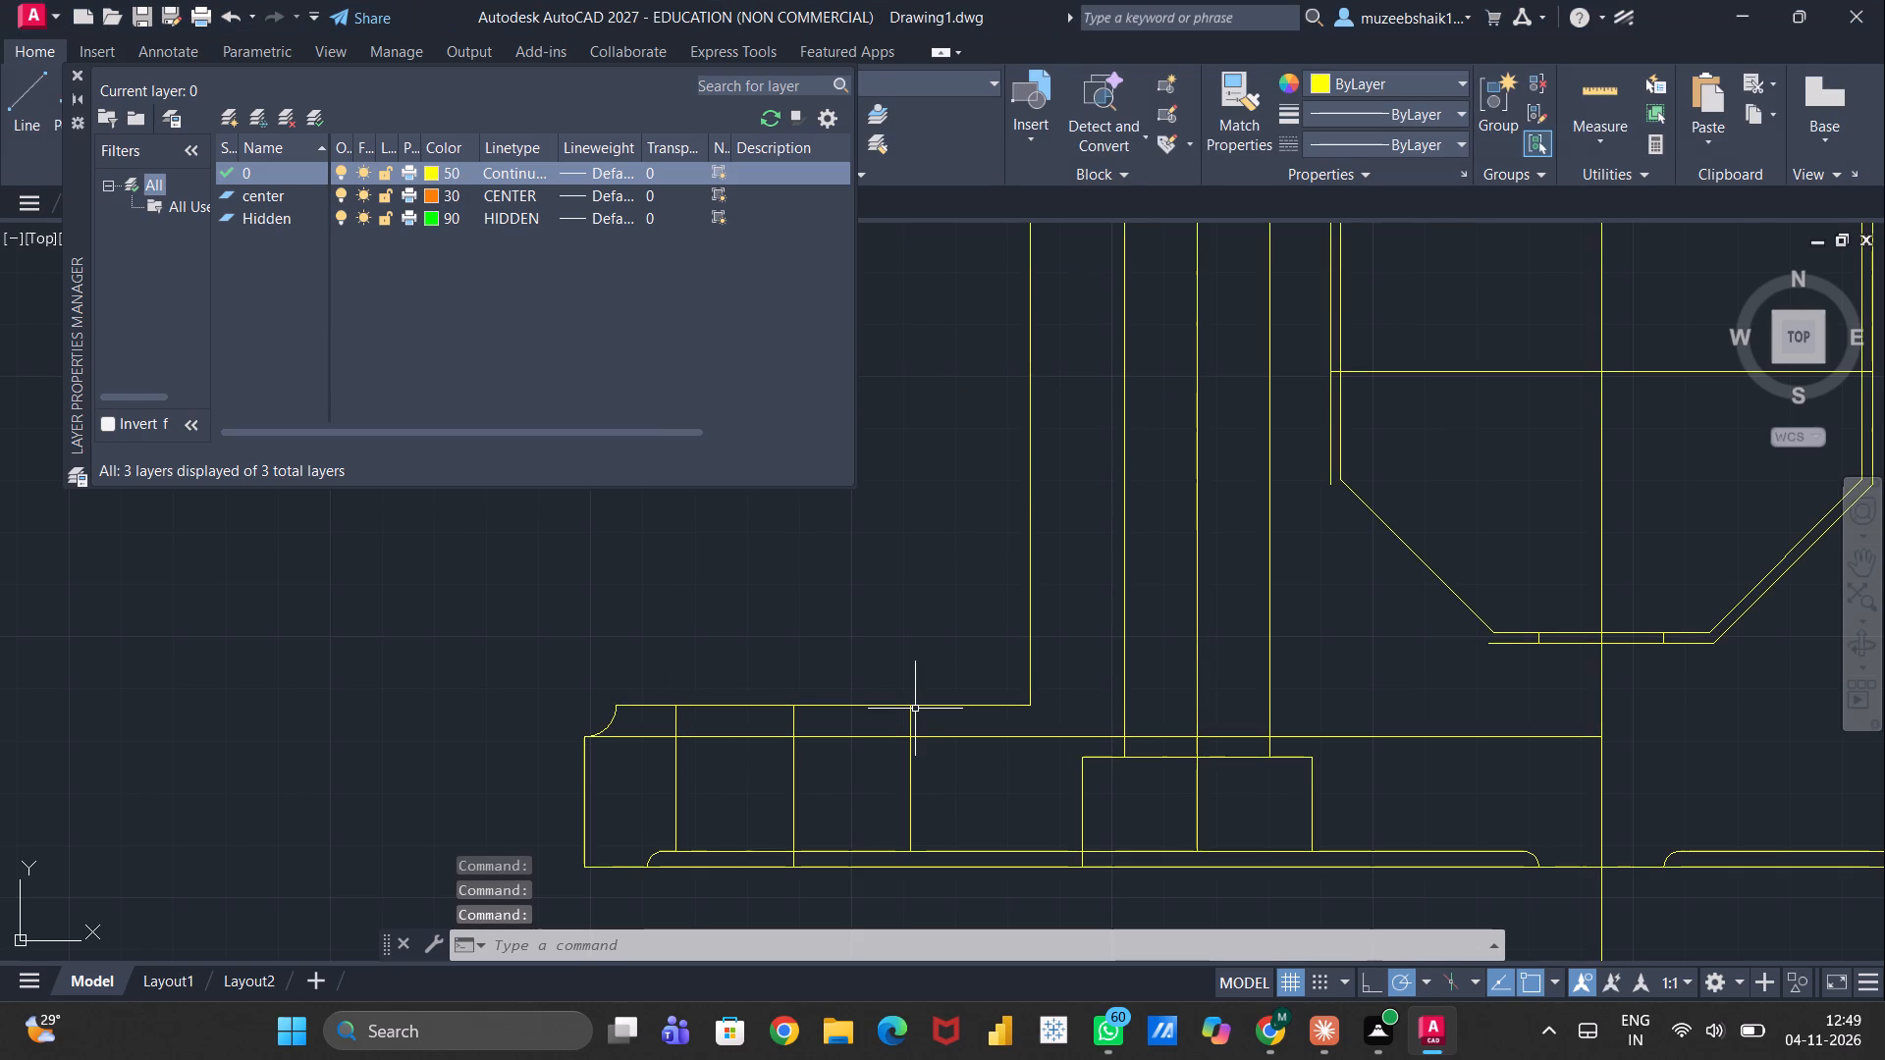
click(81, 71)
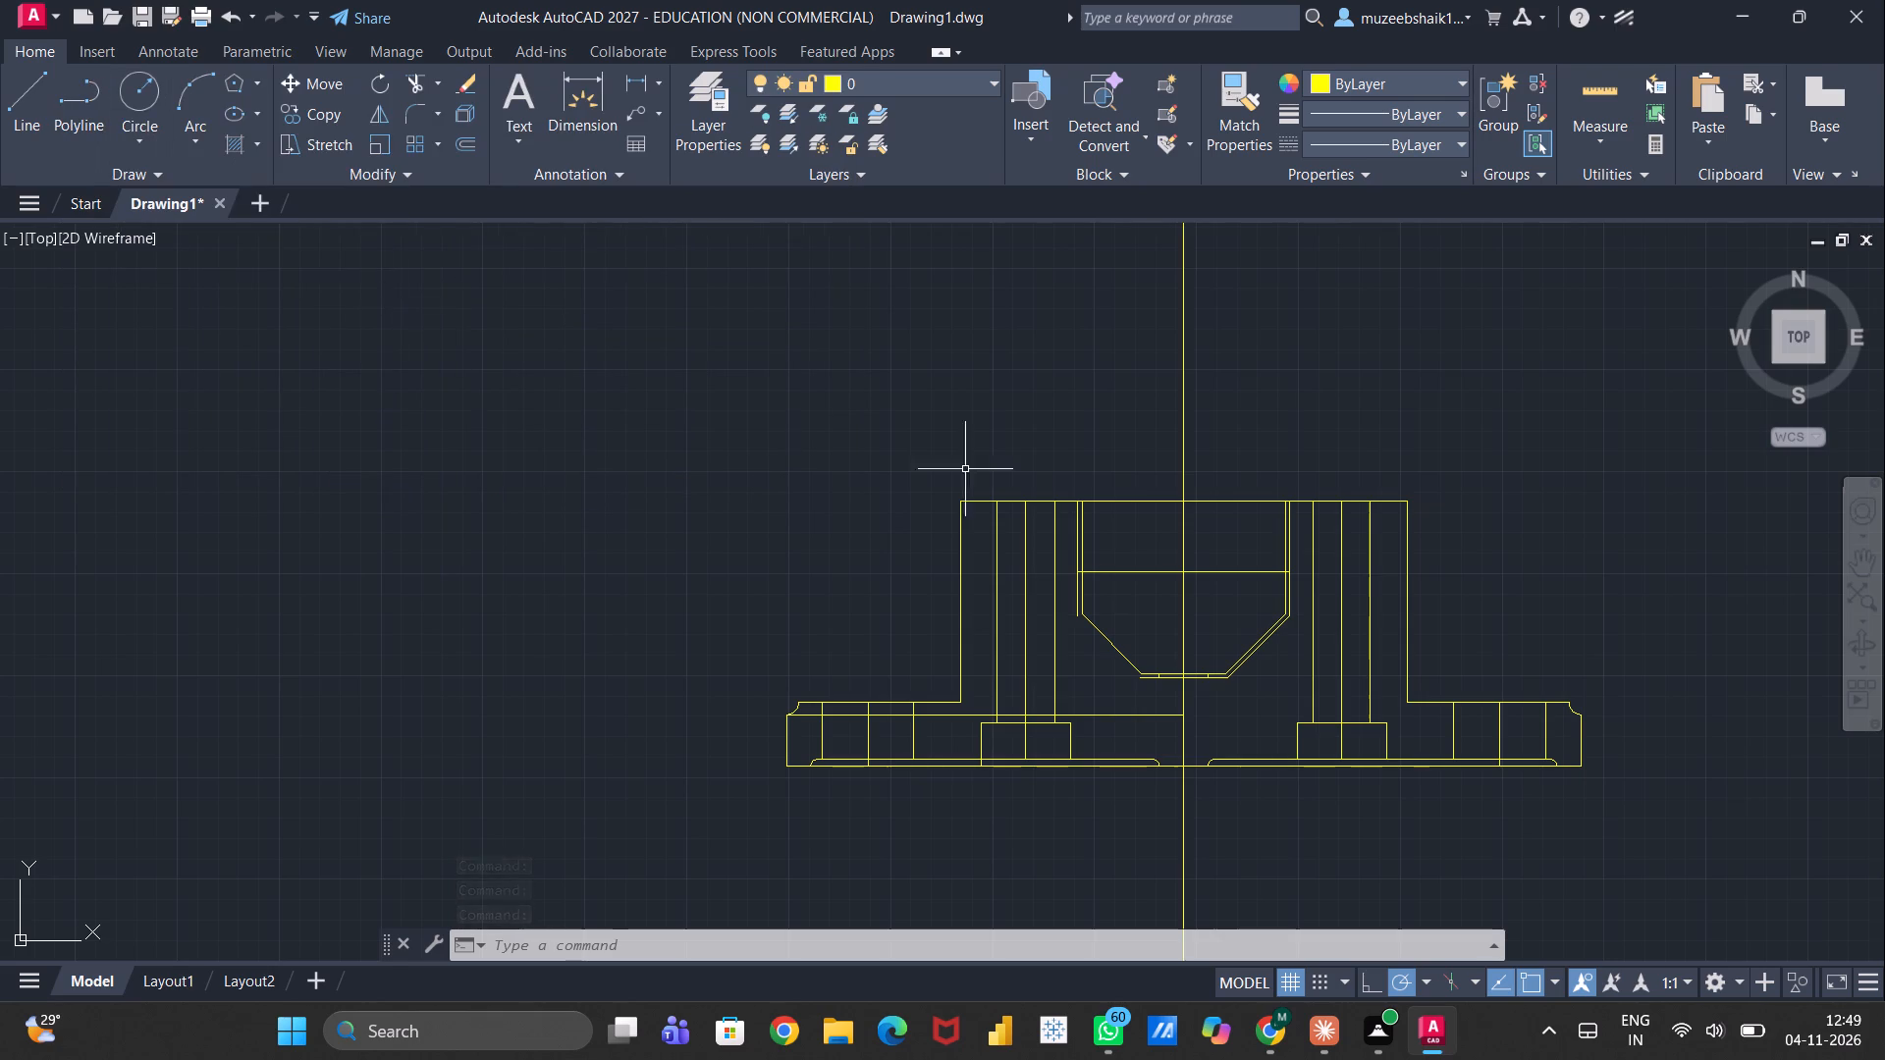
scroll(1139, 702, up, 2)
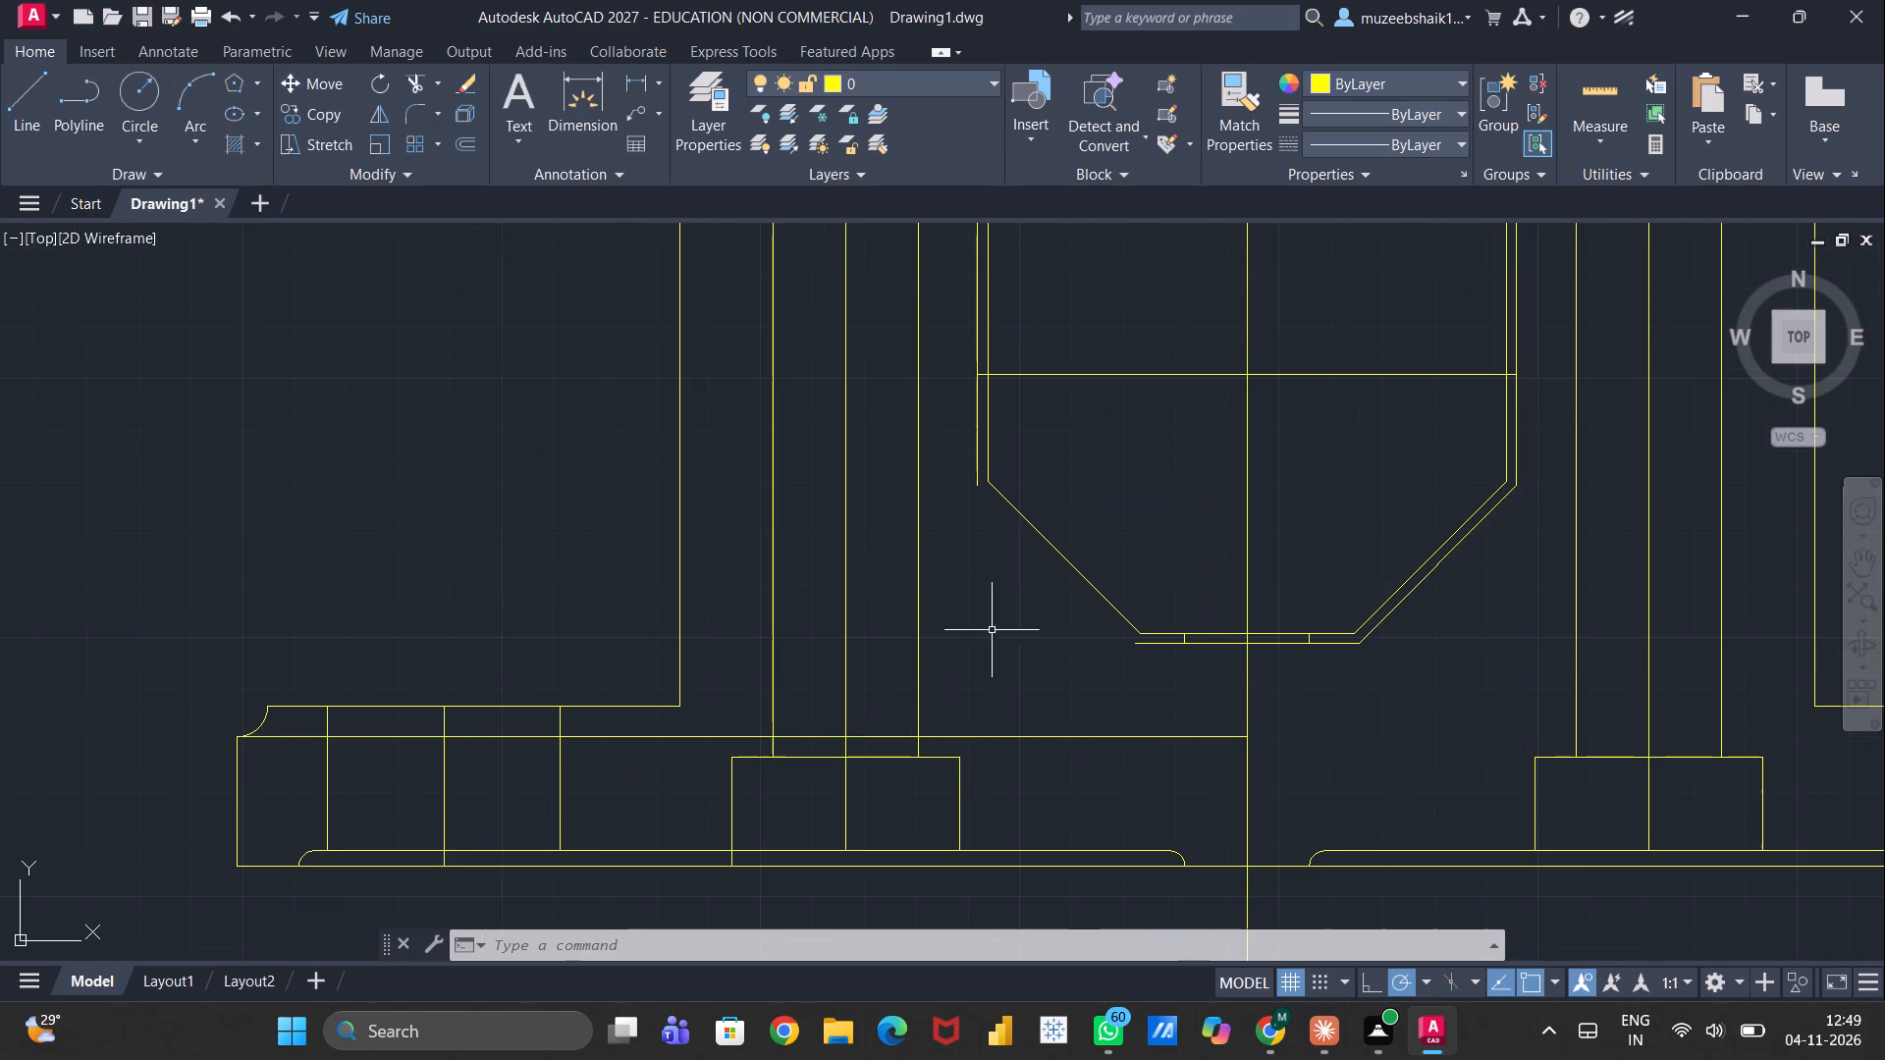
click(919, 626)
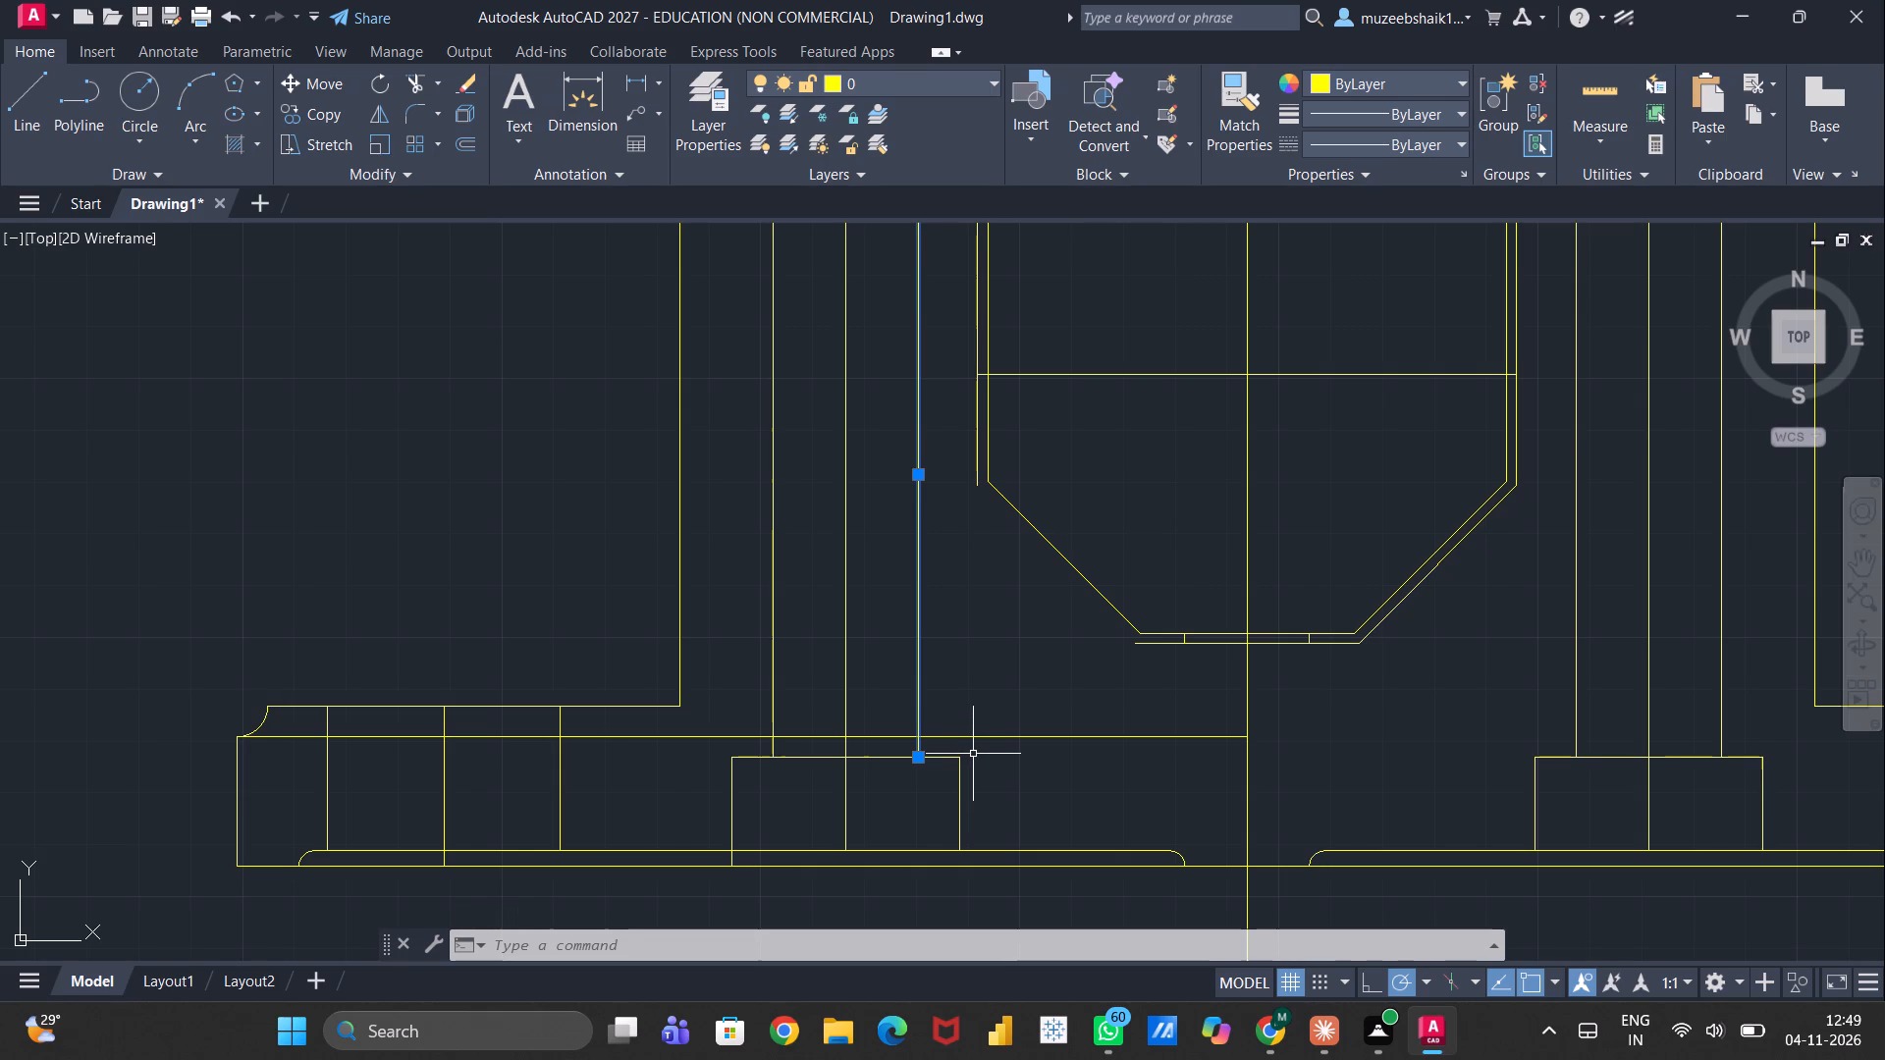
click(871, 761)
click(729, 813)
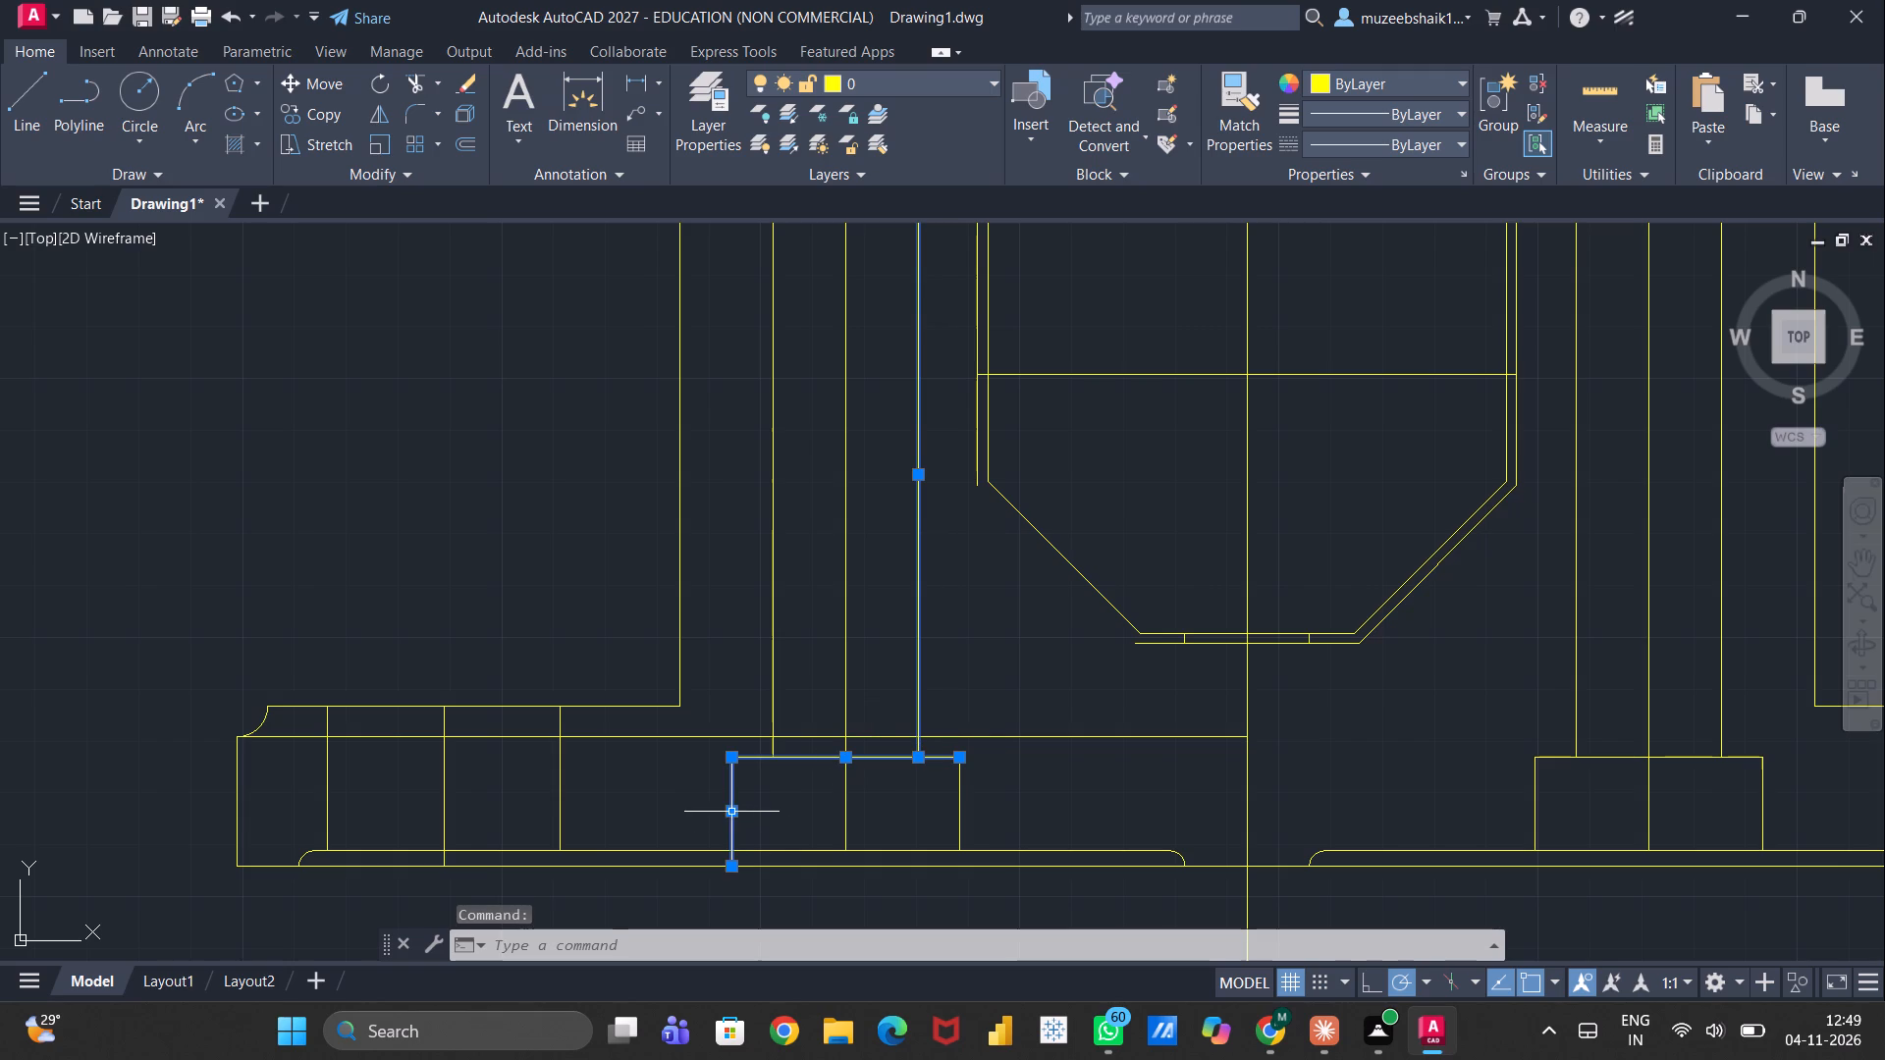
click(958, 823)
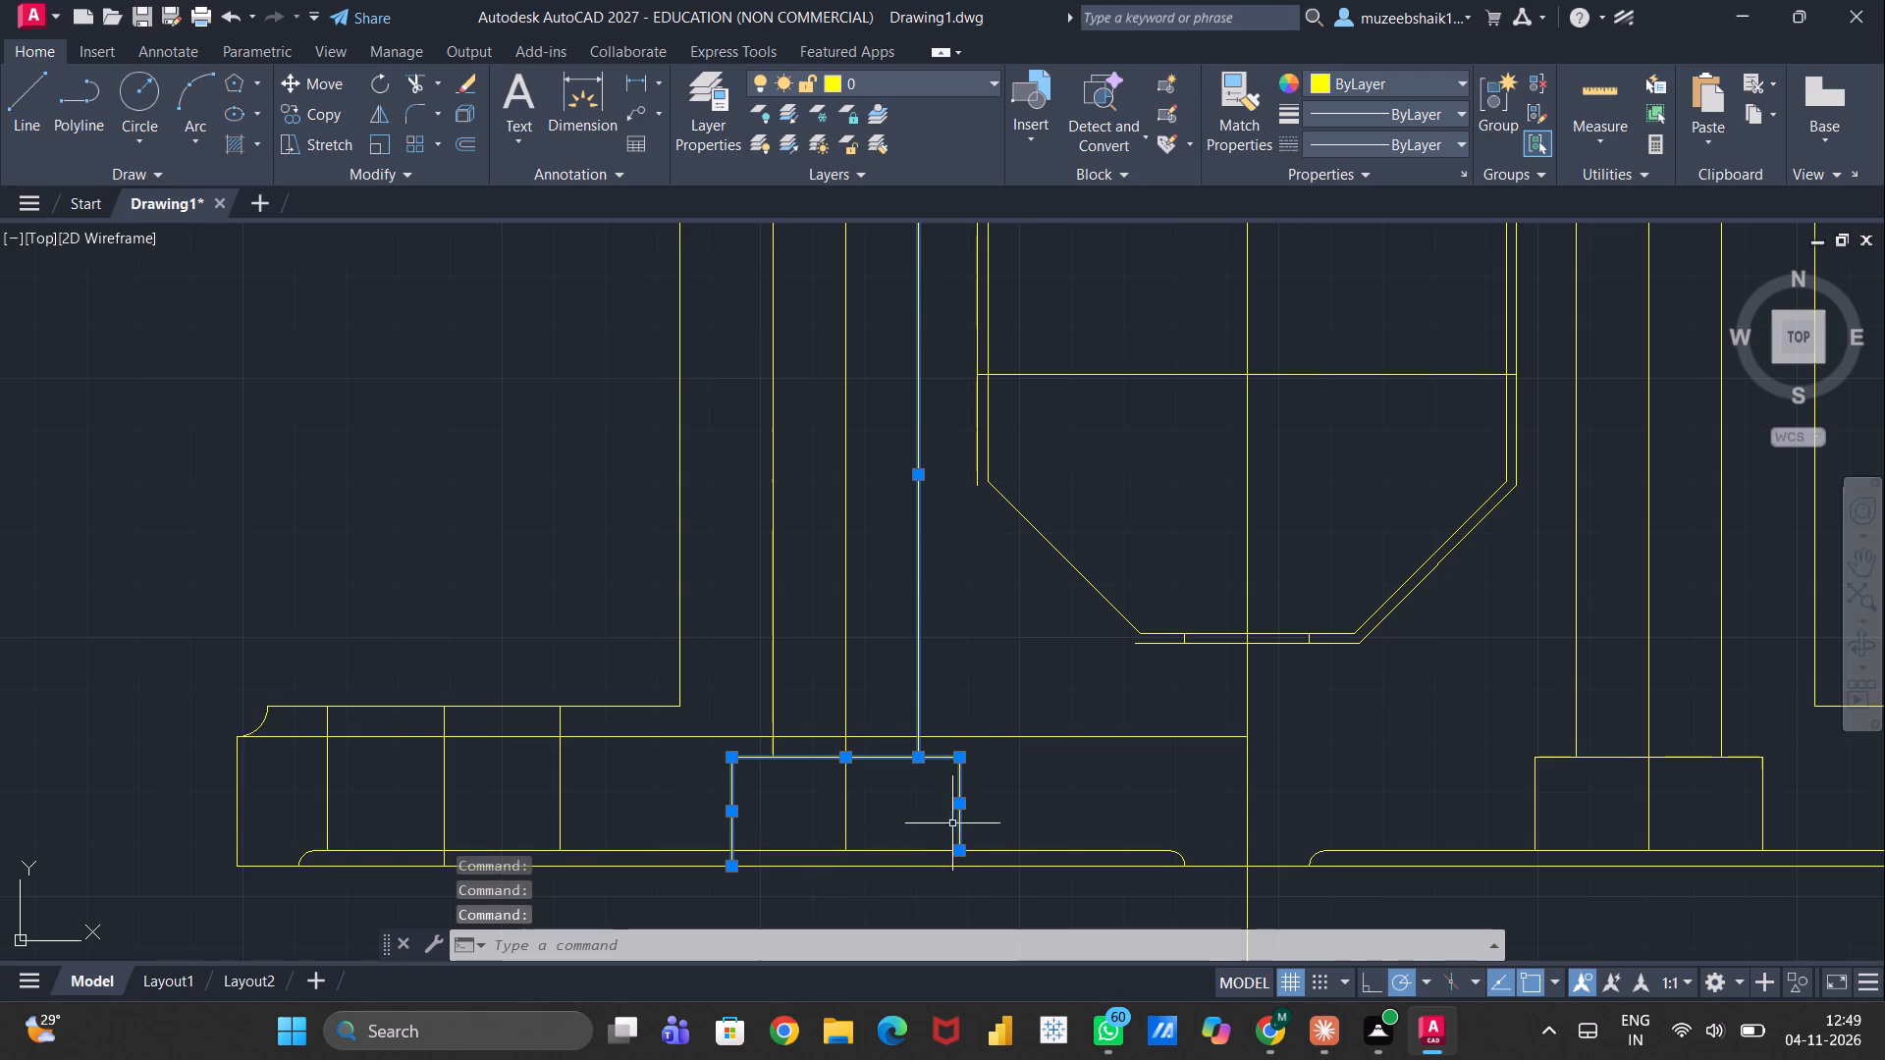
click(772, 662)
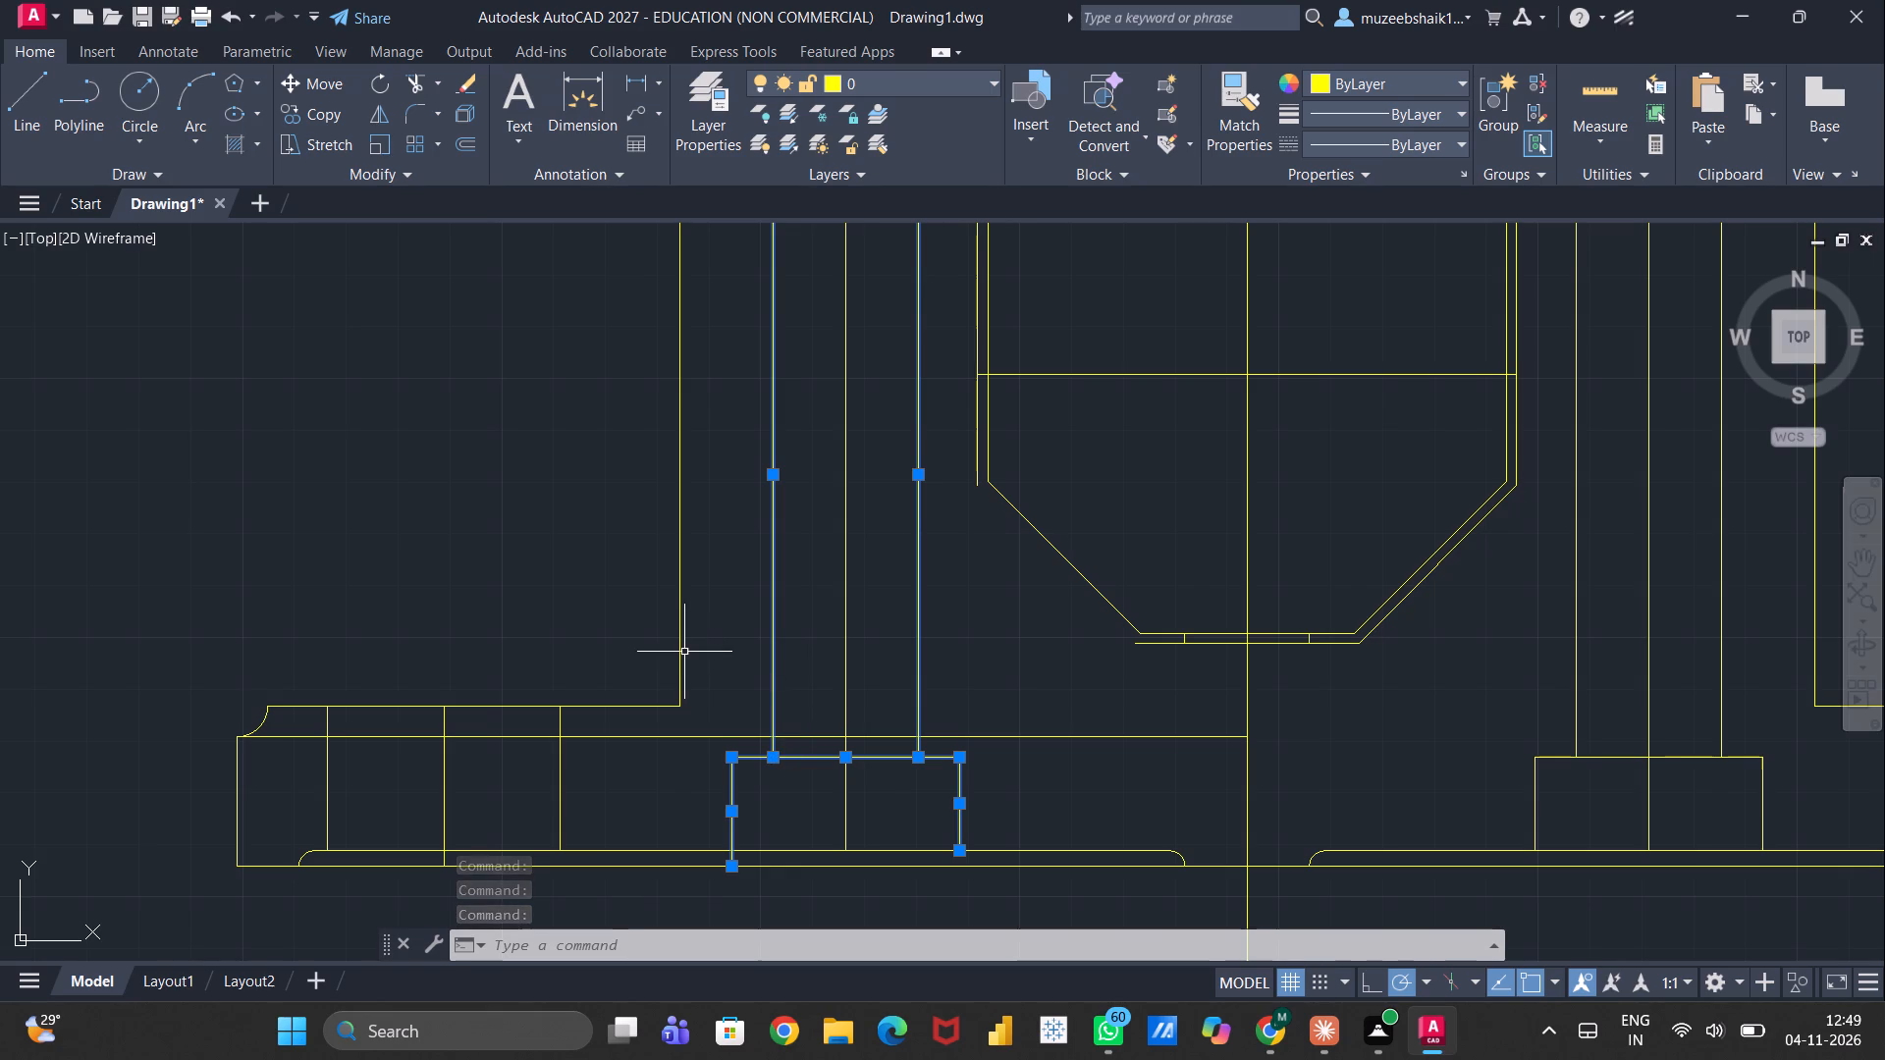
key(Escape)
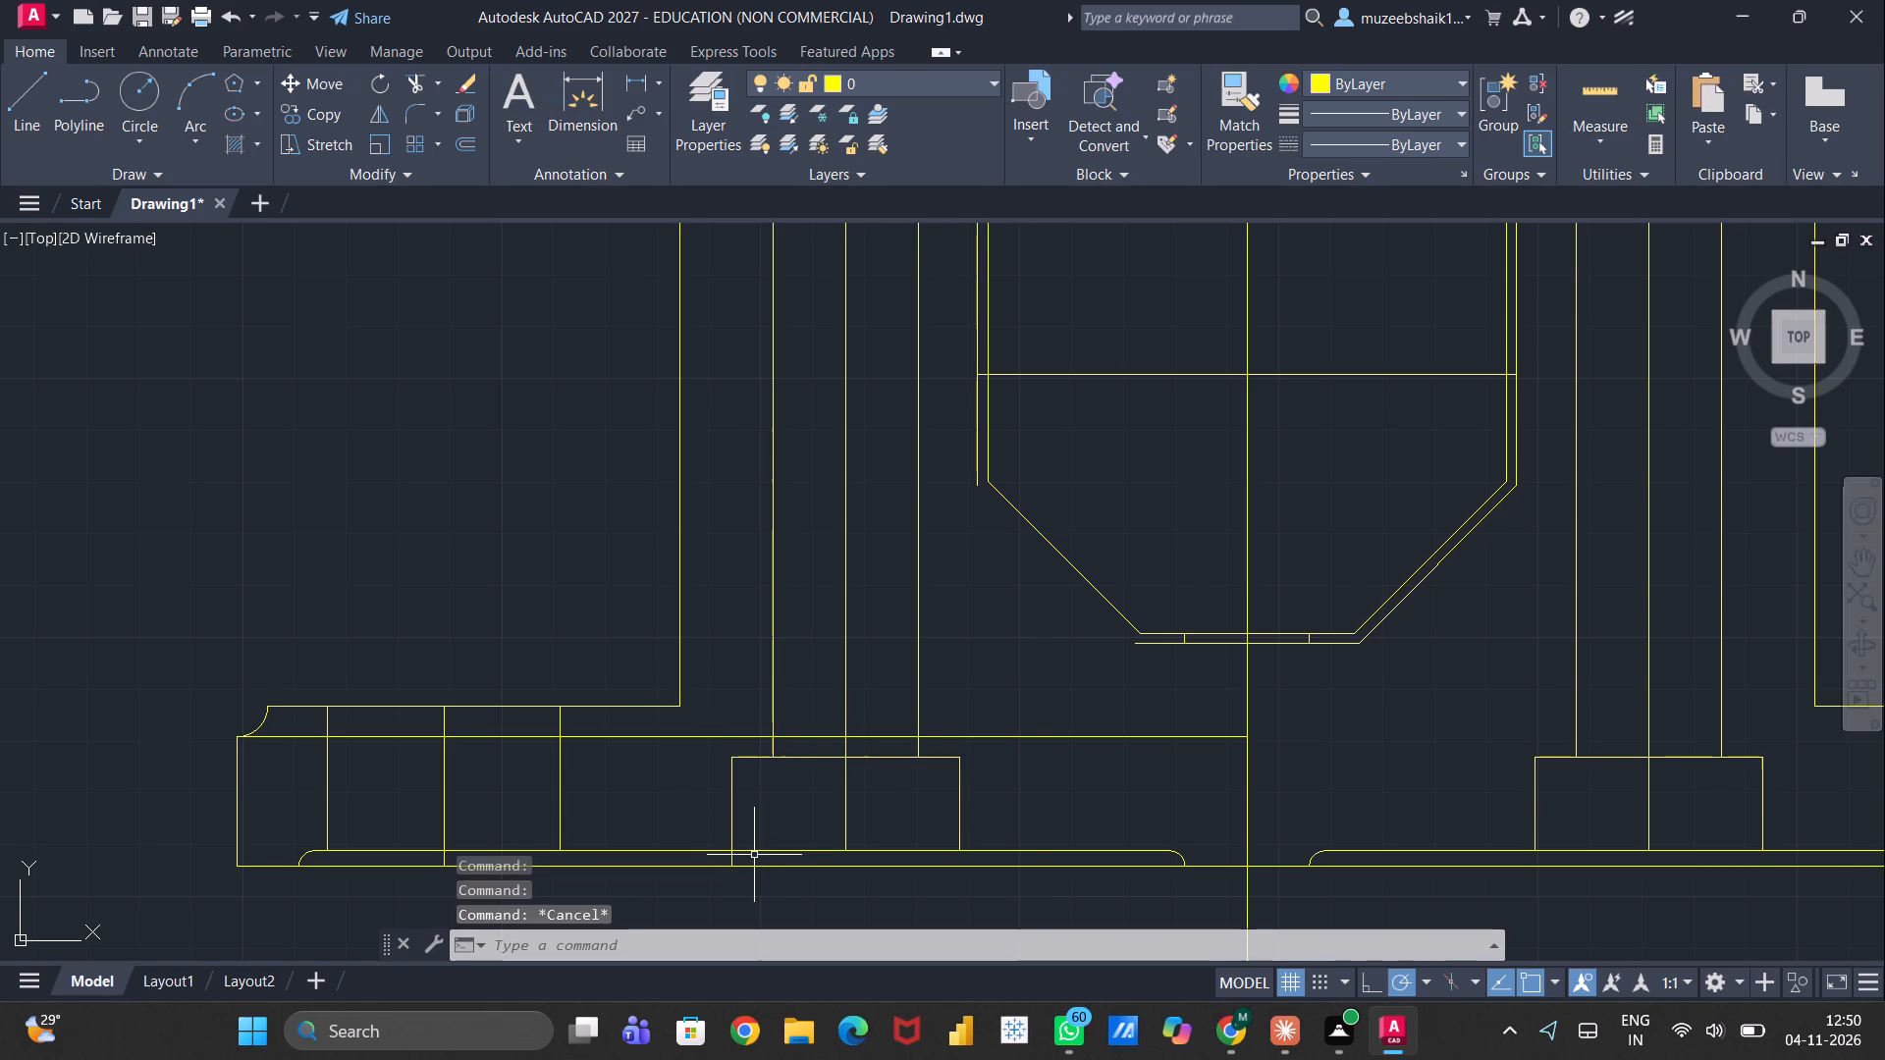
Trim the line ends that cross the bottom recess, at the left counterbore's outer side and the right flange's middle vertical line.
scroll(754, 855, up, 1)
text(tr)
key(Return)
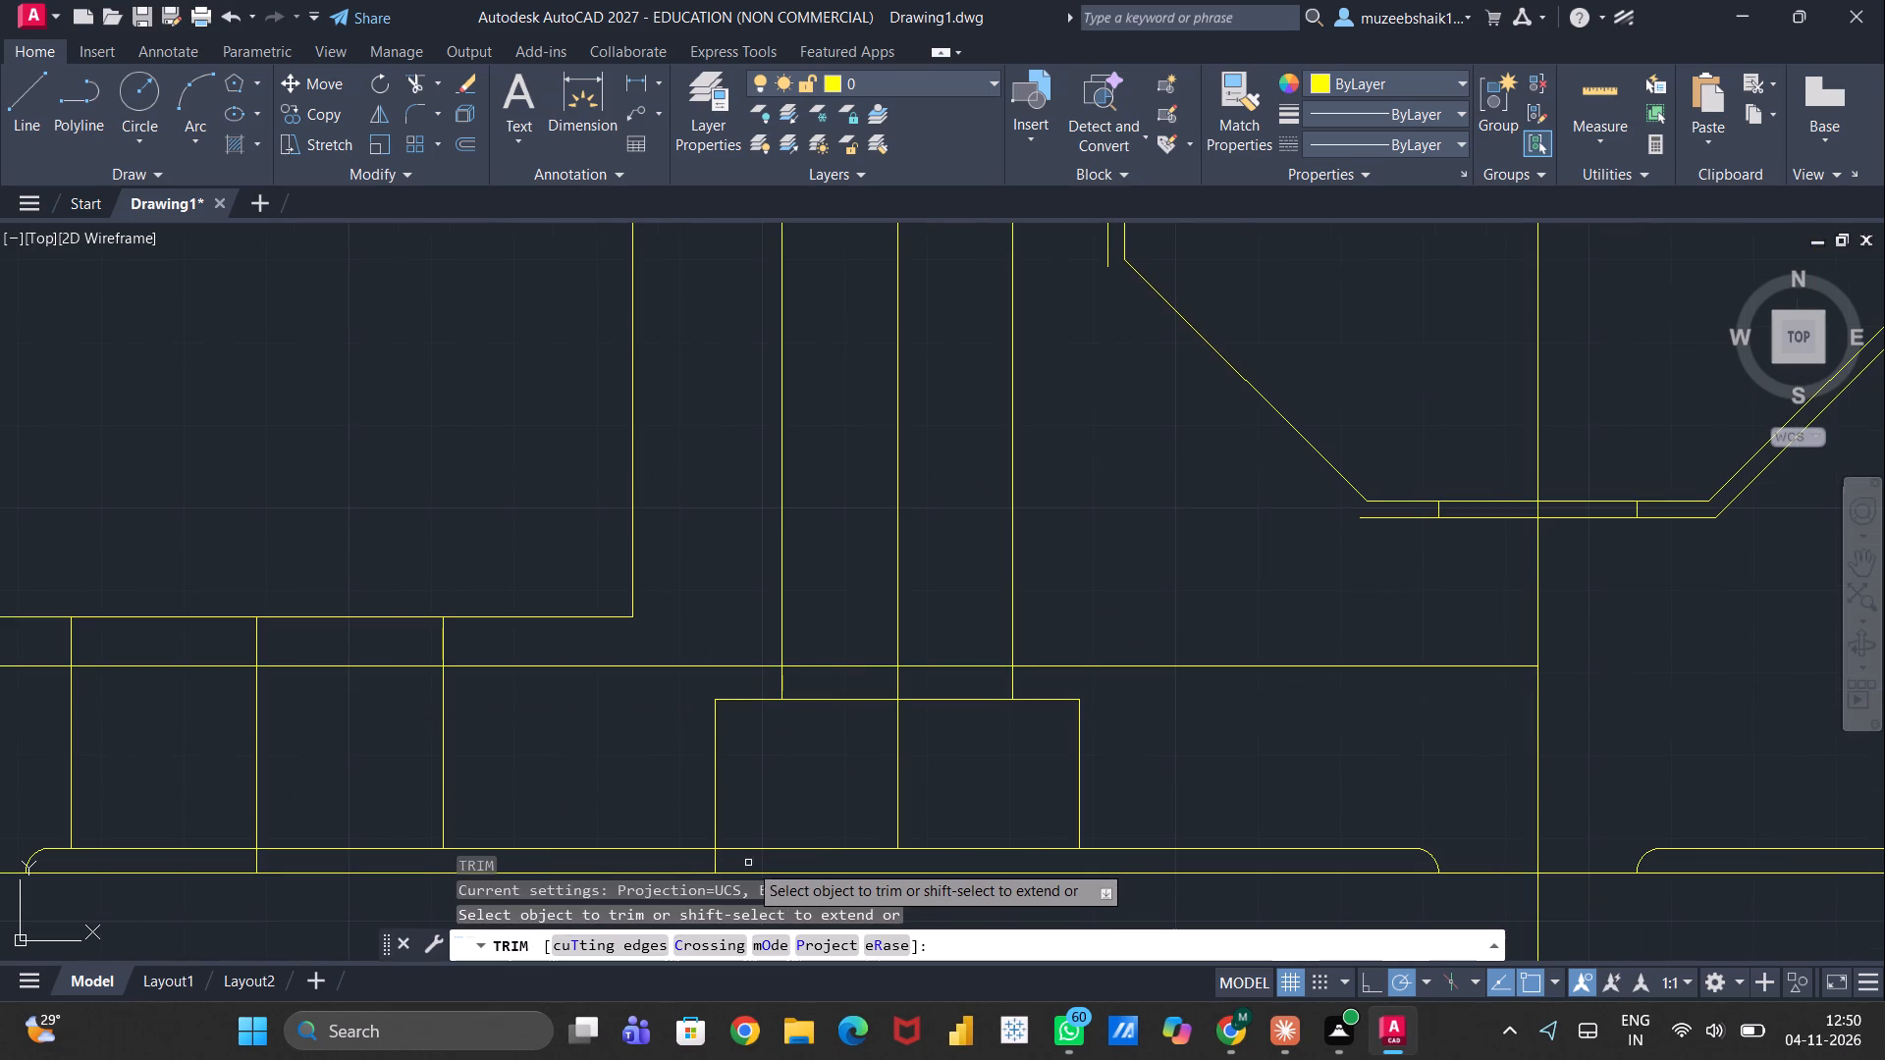
click(715, 862)
scroll(748, 864, down, 4)
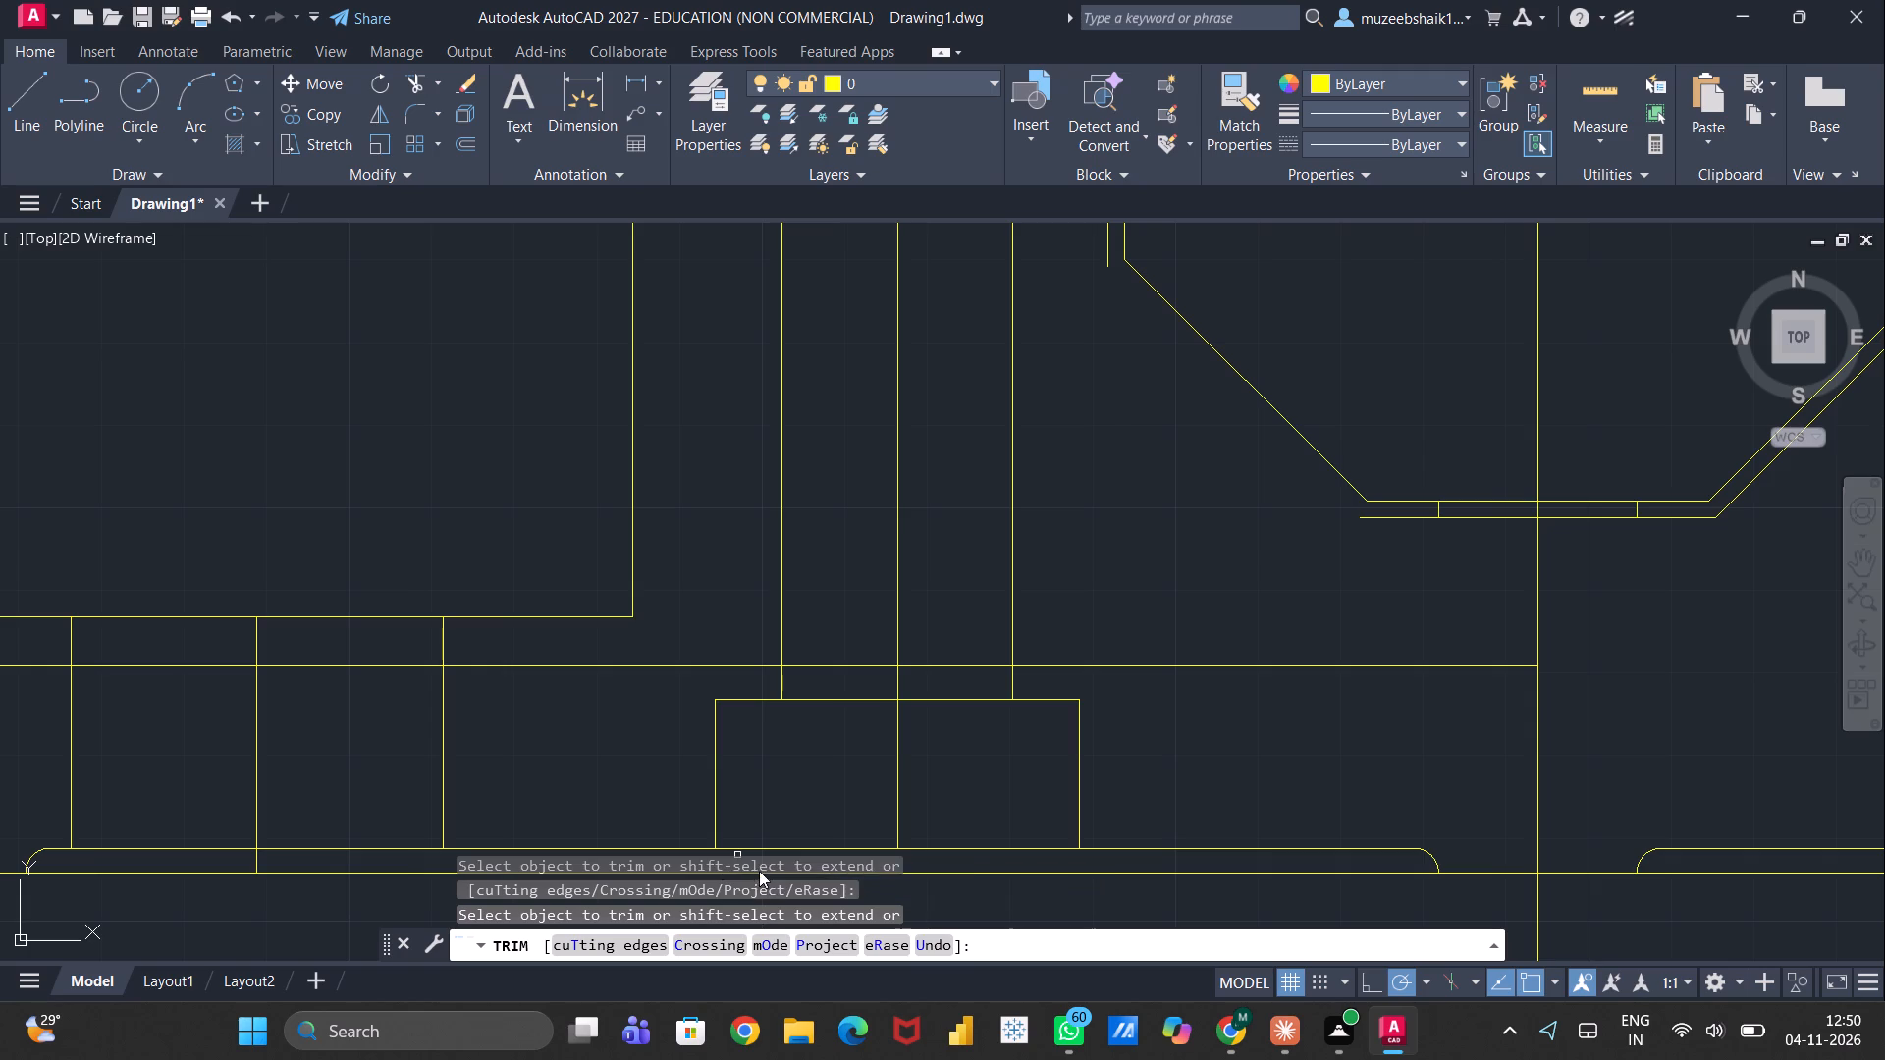
scroll(759, 871, down, 3)
scroll(1161, 881, up, 3)
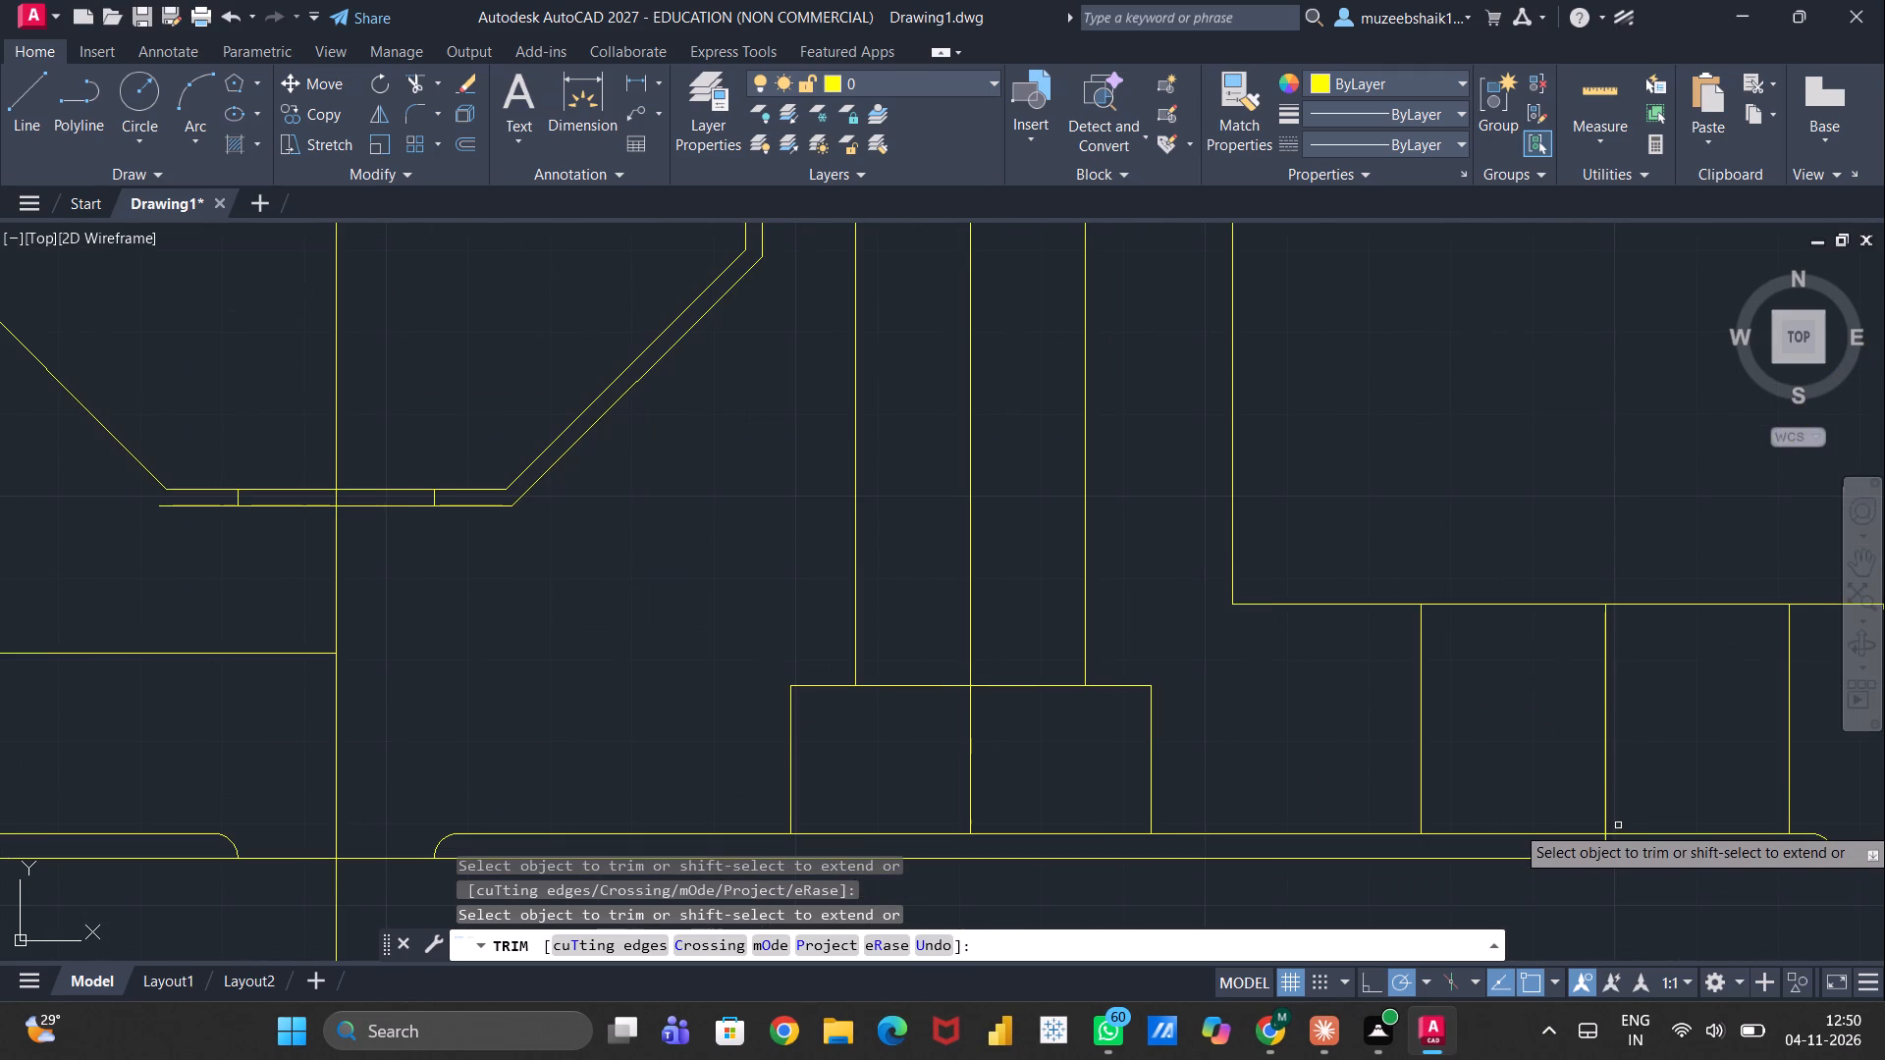
scroll(1601, 825, down, 1)
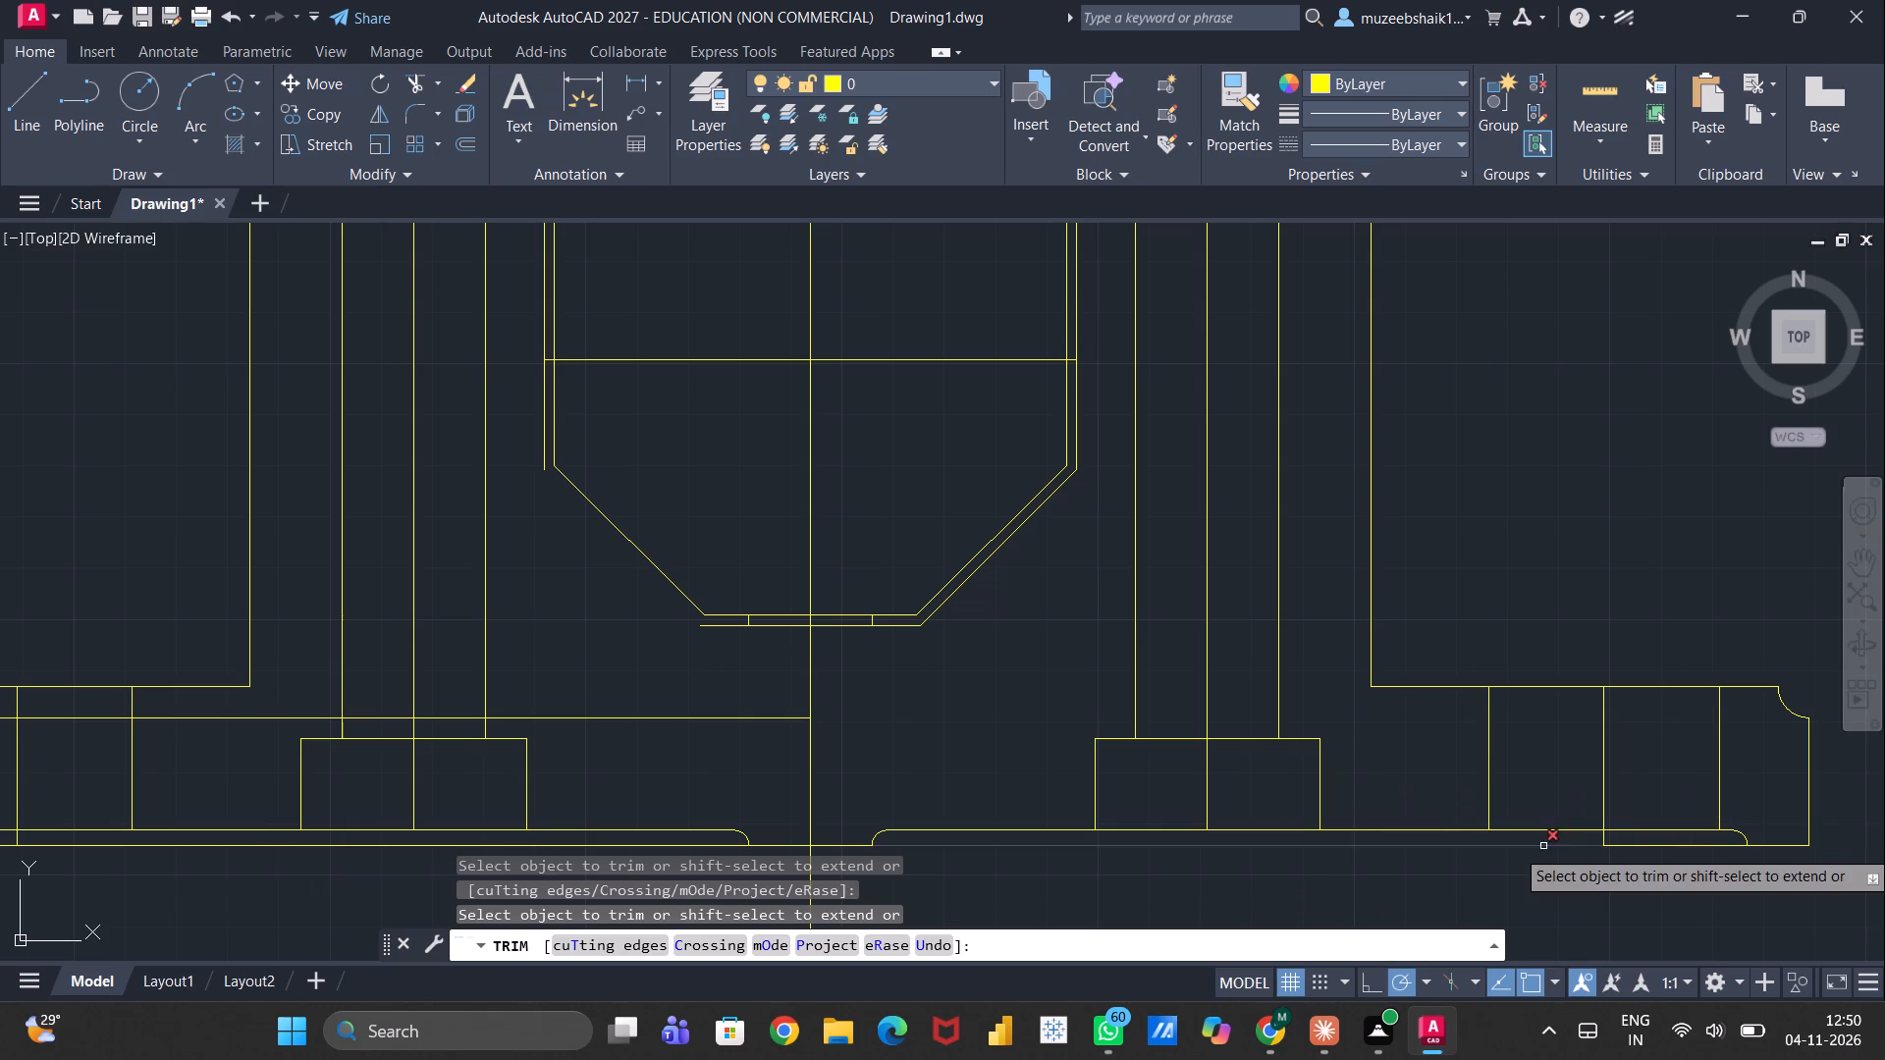
click(1604, 840)
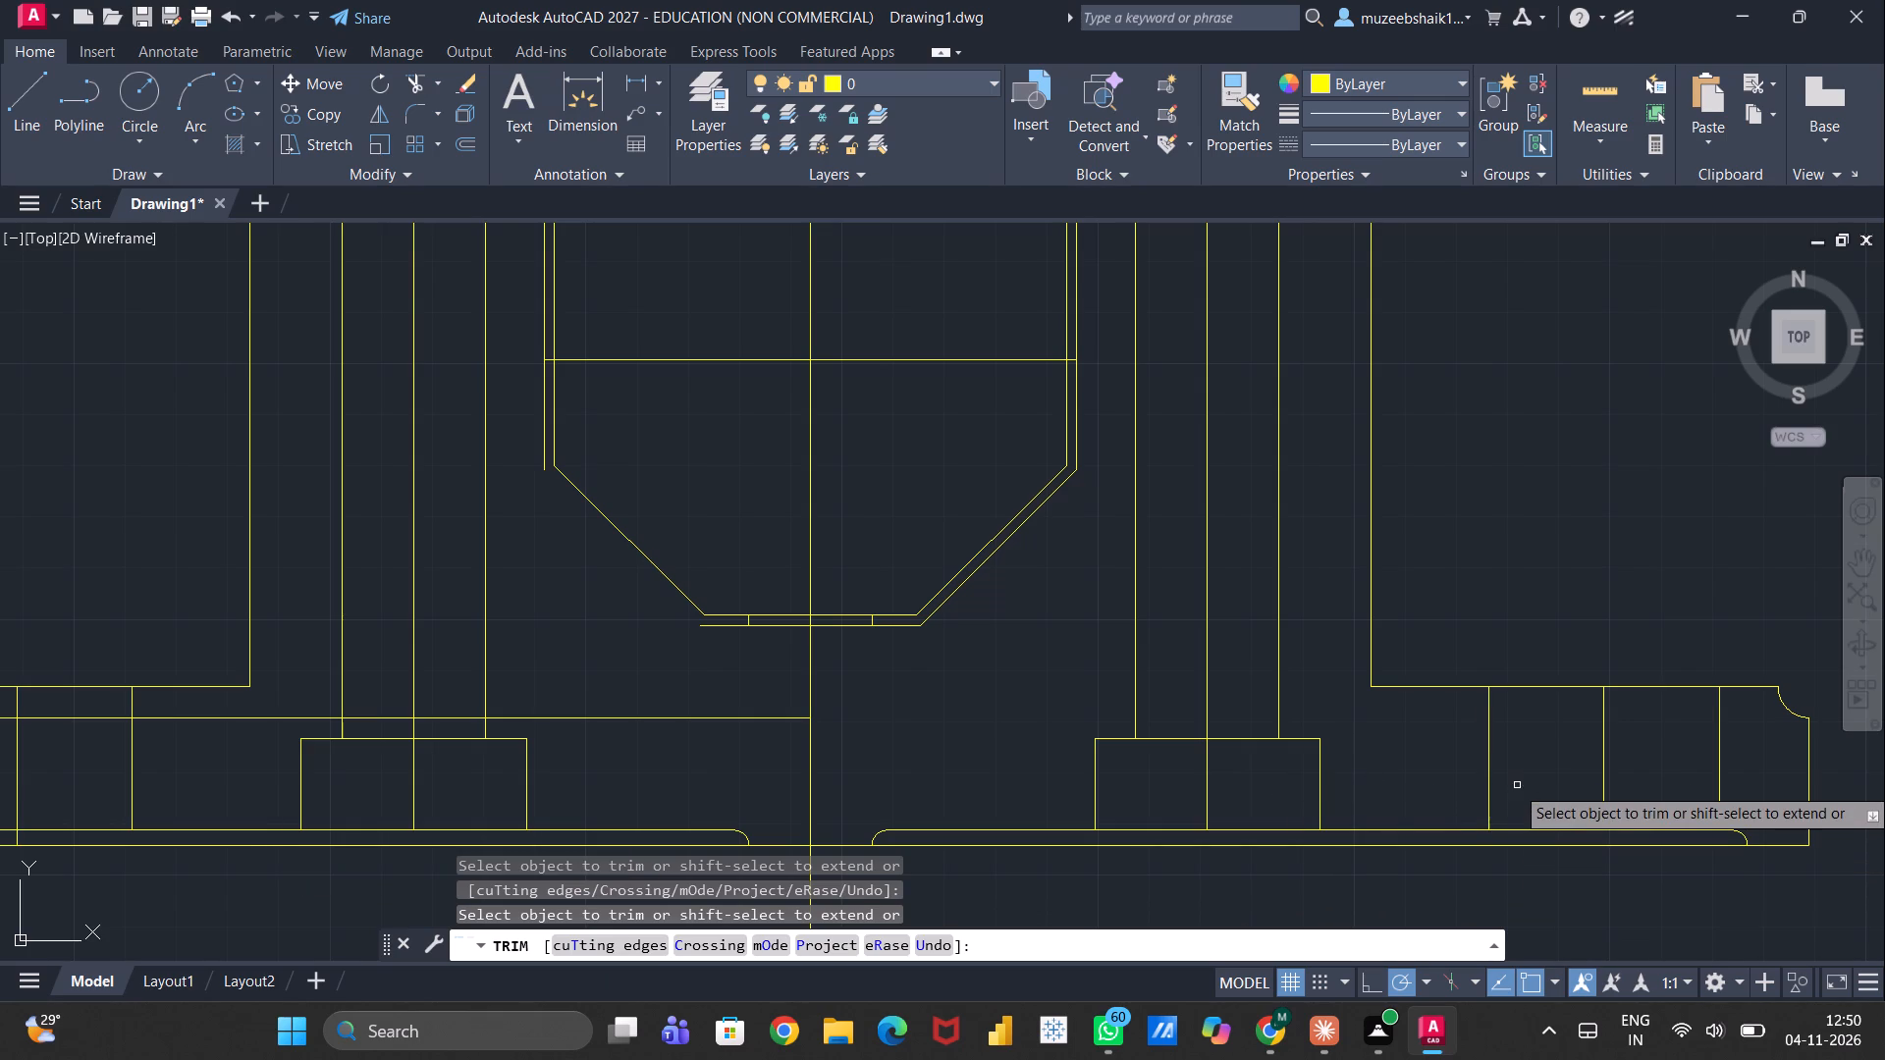
key(Escape)
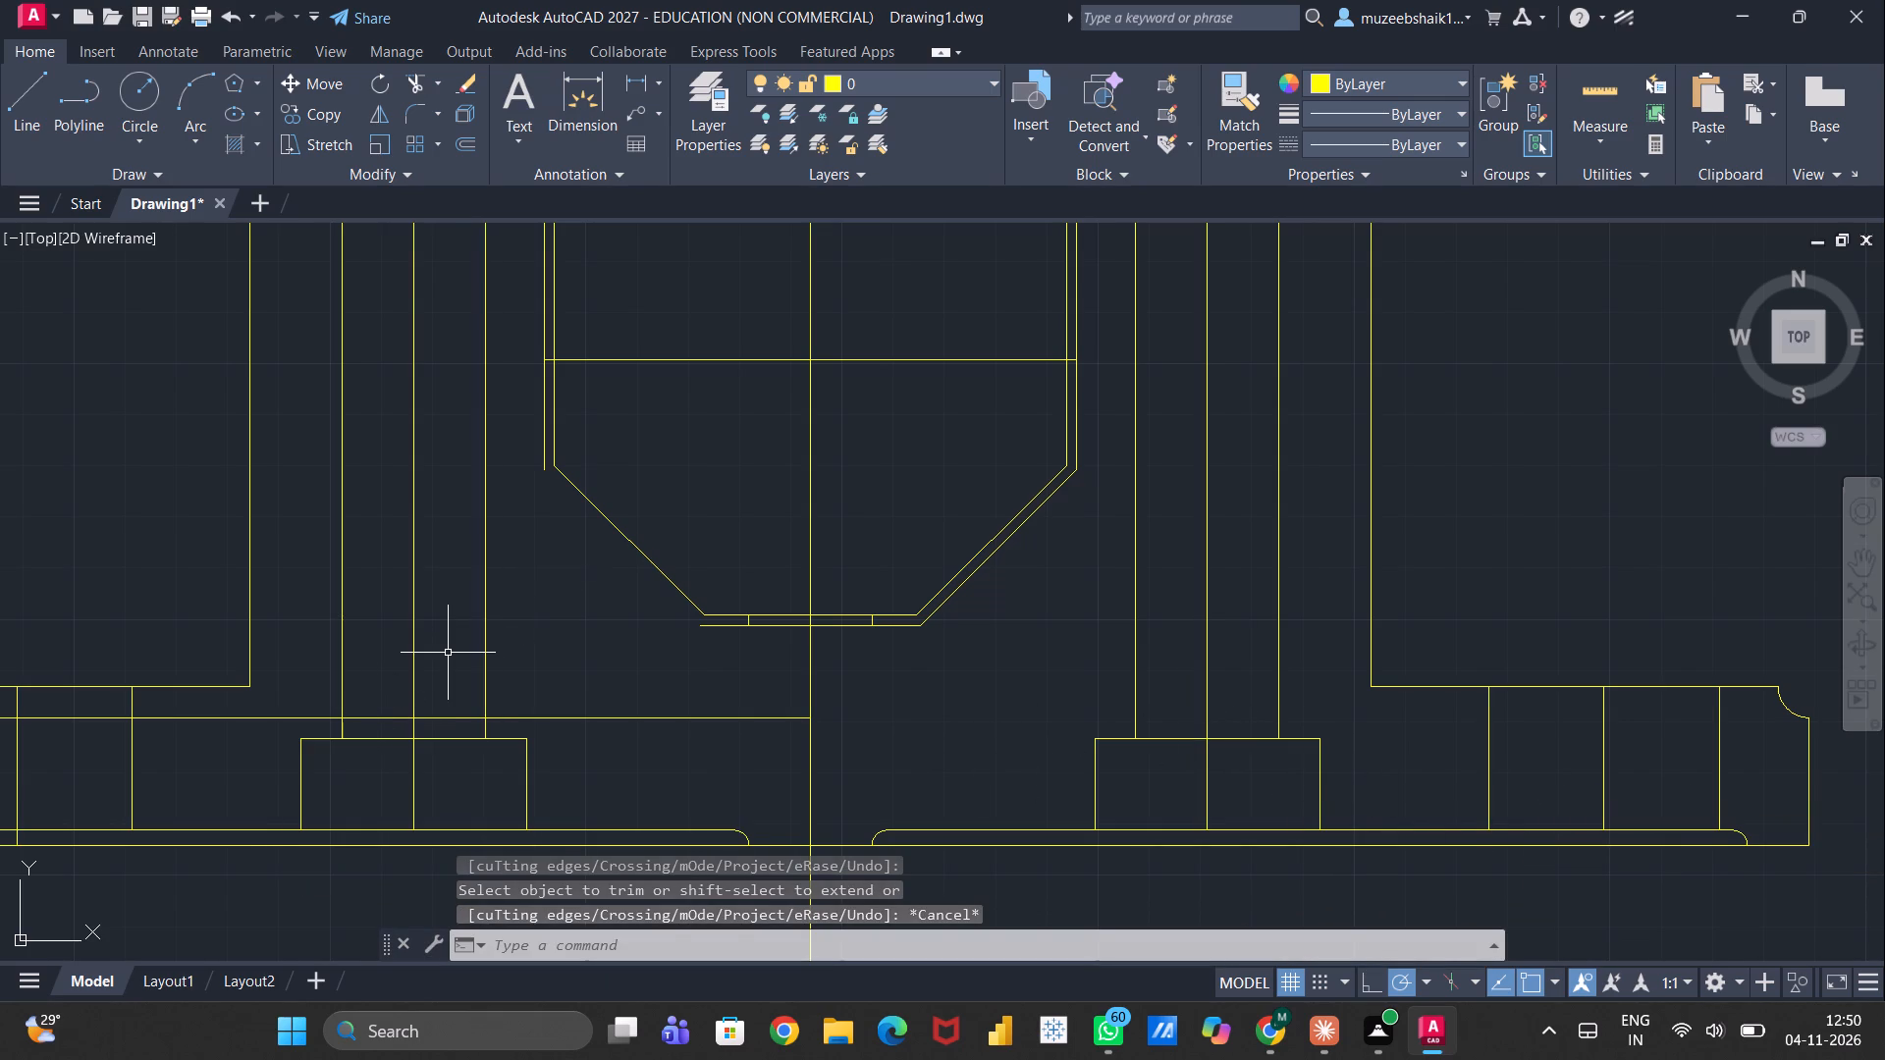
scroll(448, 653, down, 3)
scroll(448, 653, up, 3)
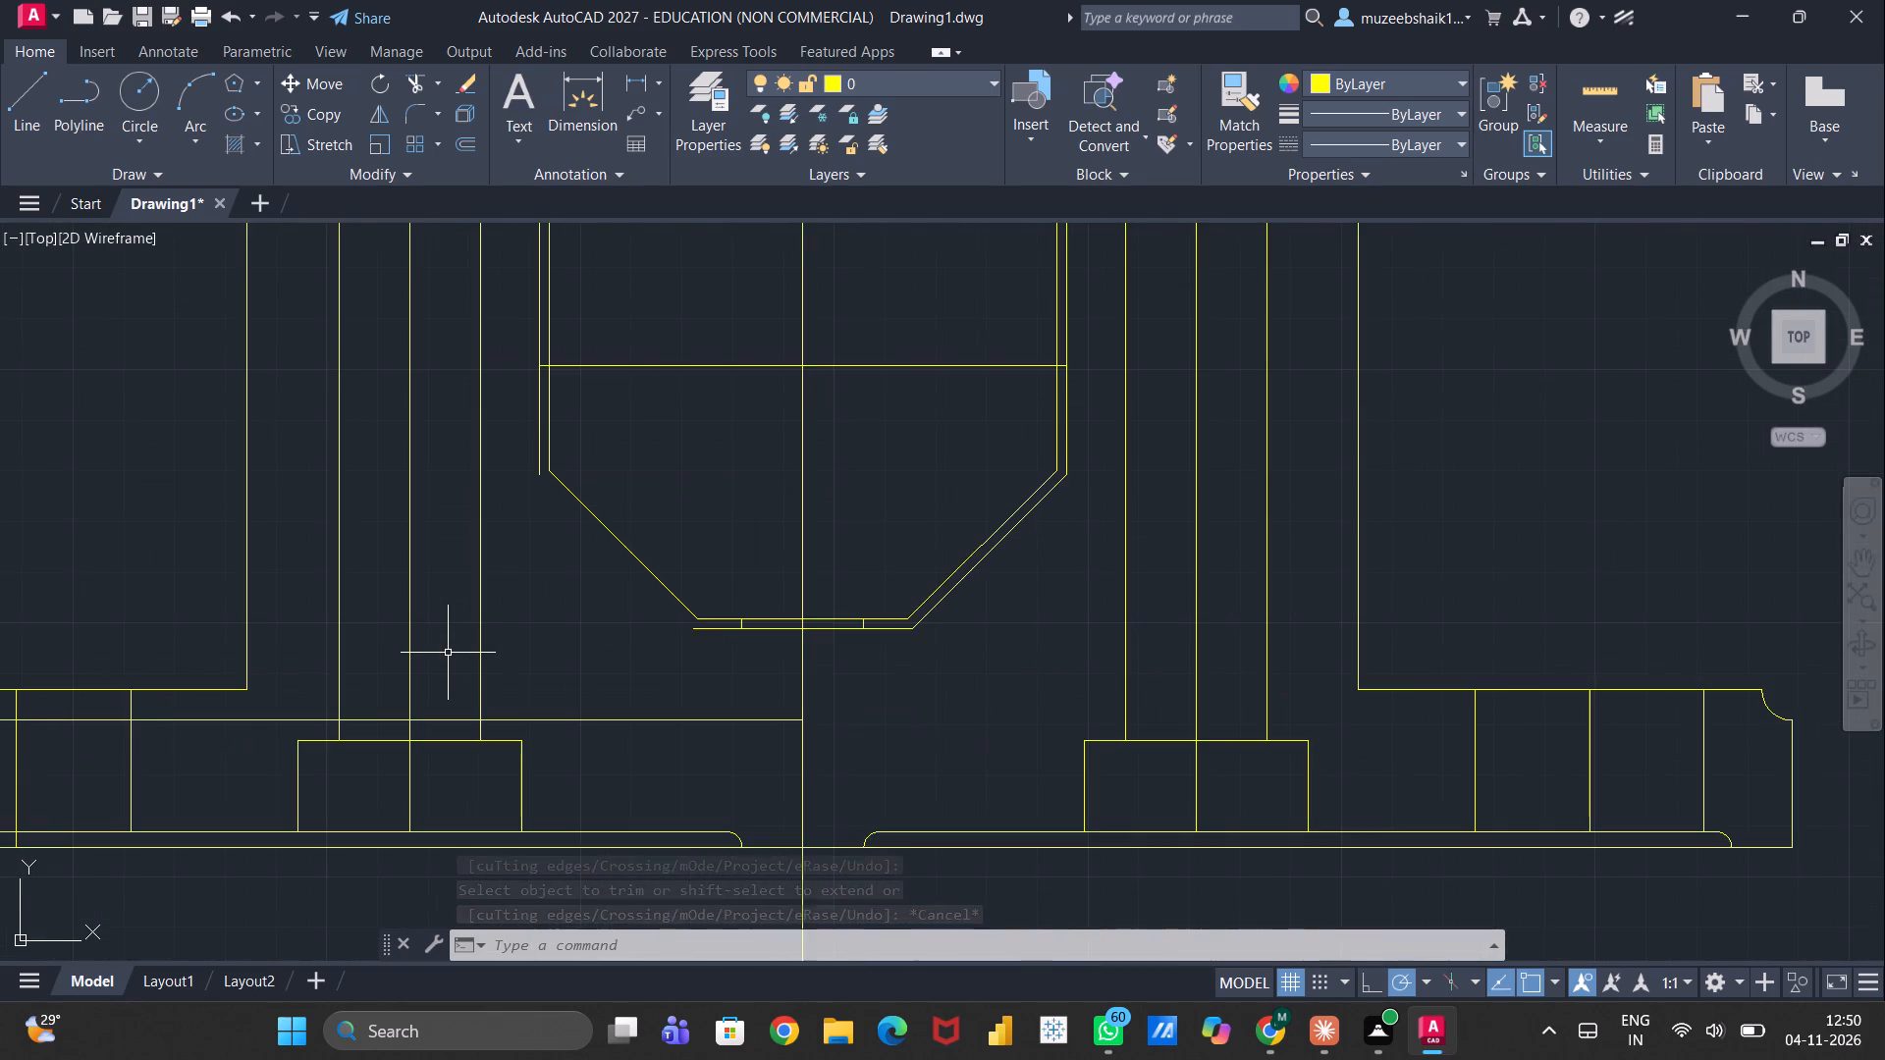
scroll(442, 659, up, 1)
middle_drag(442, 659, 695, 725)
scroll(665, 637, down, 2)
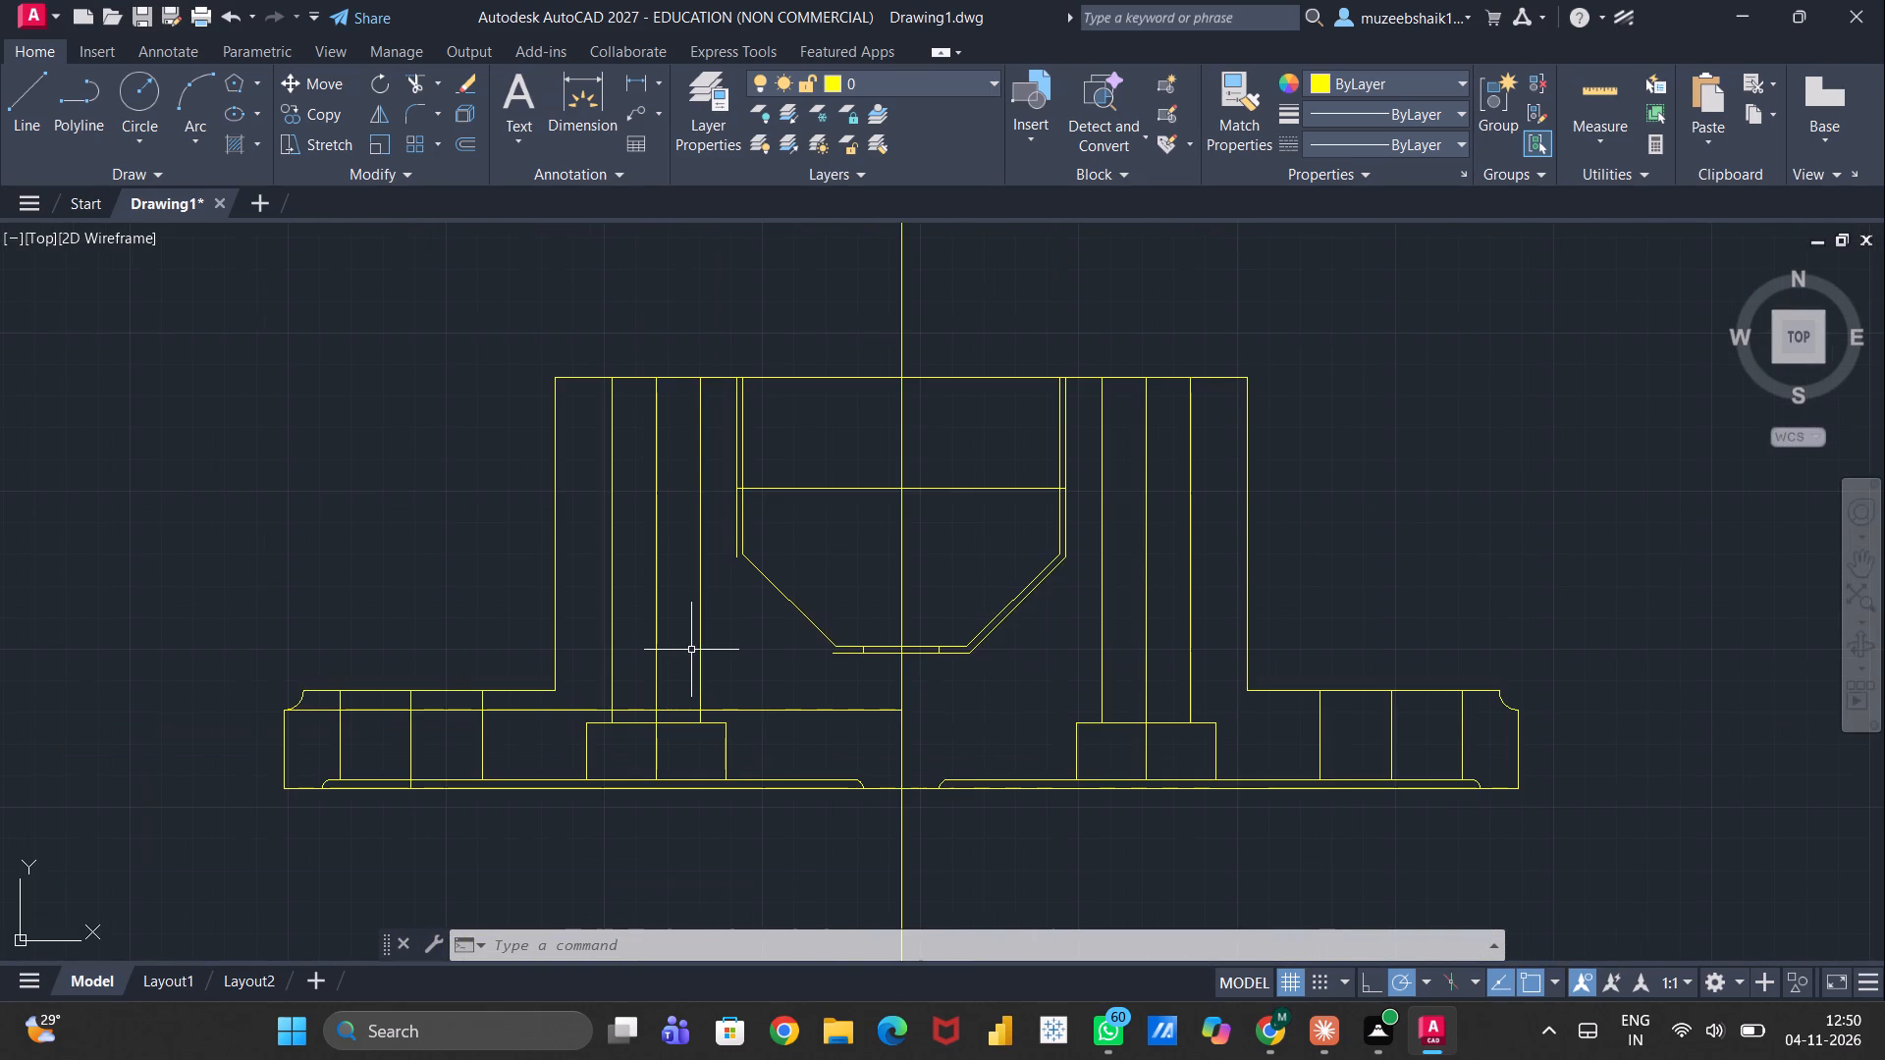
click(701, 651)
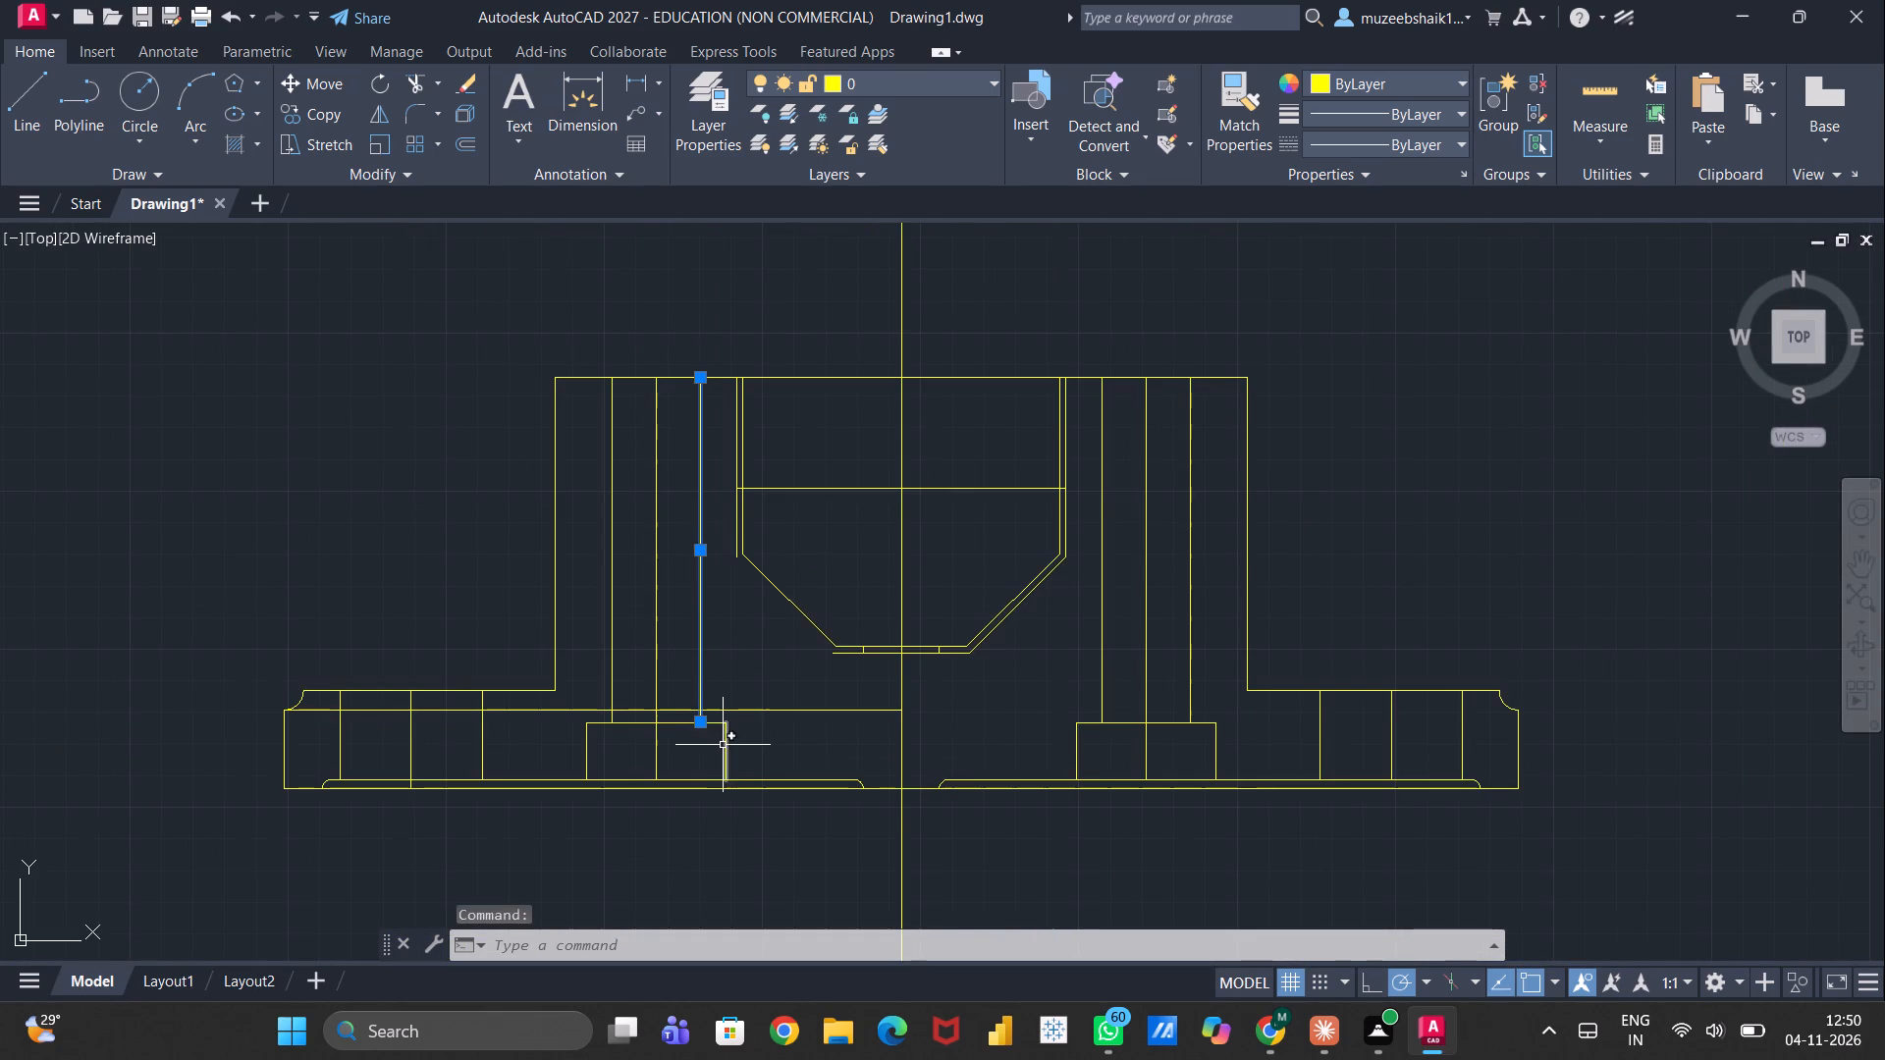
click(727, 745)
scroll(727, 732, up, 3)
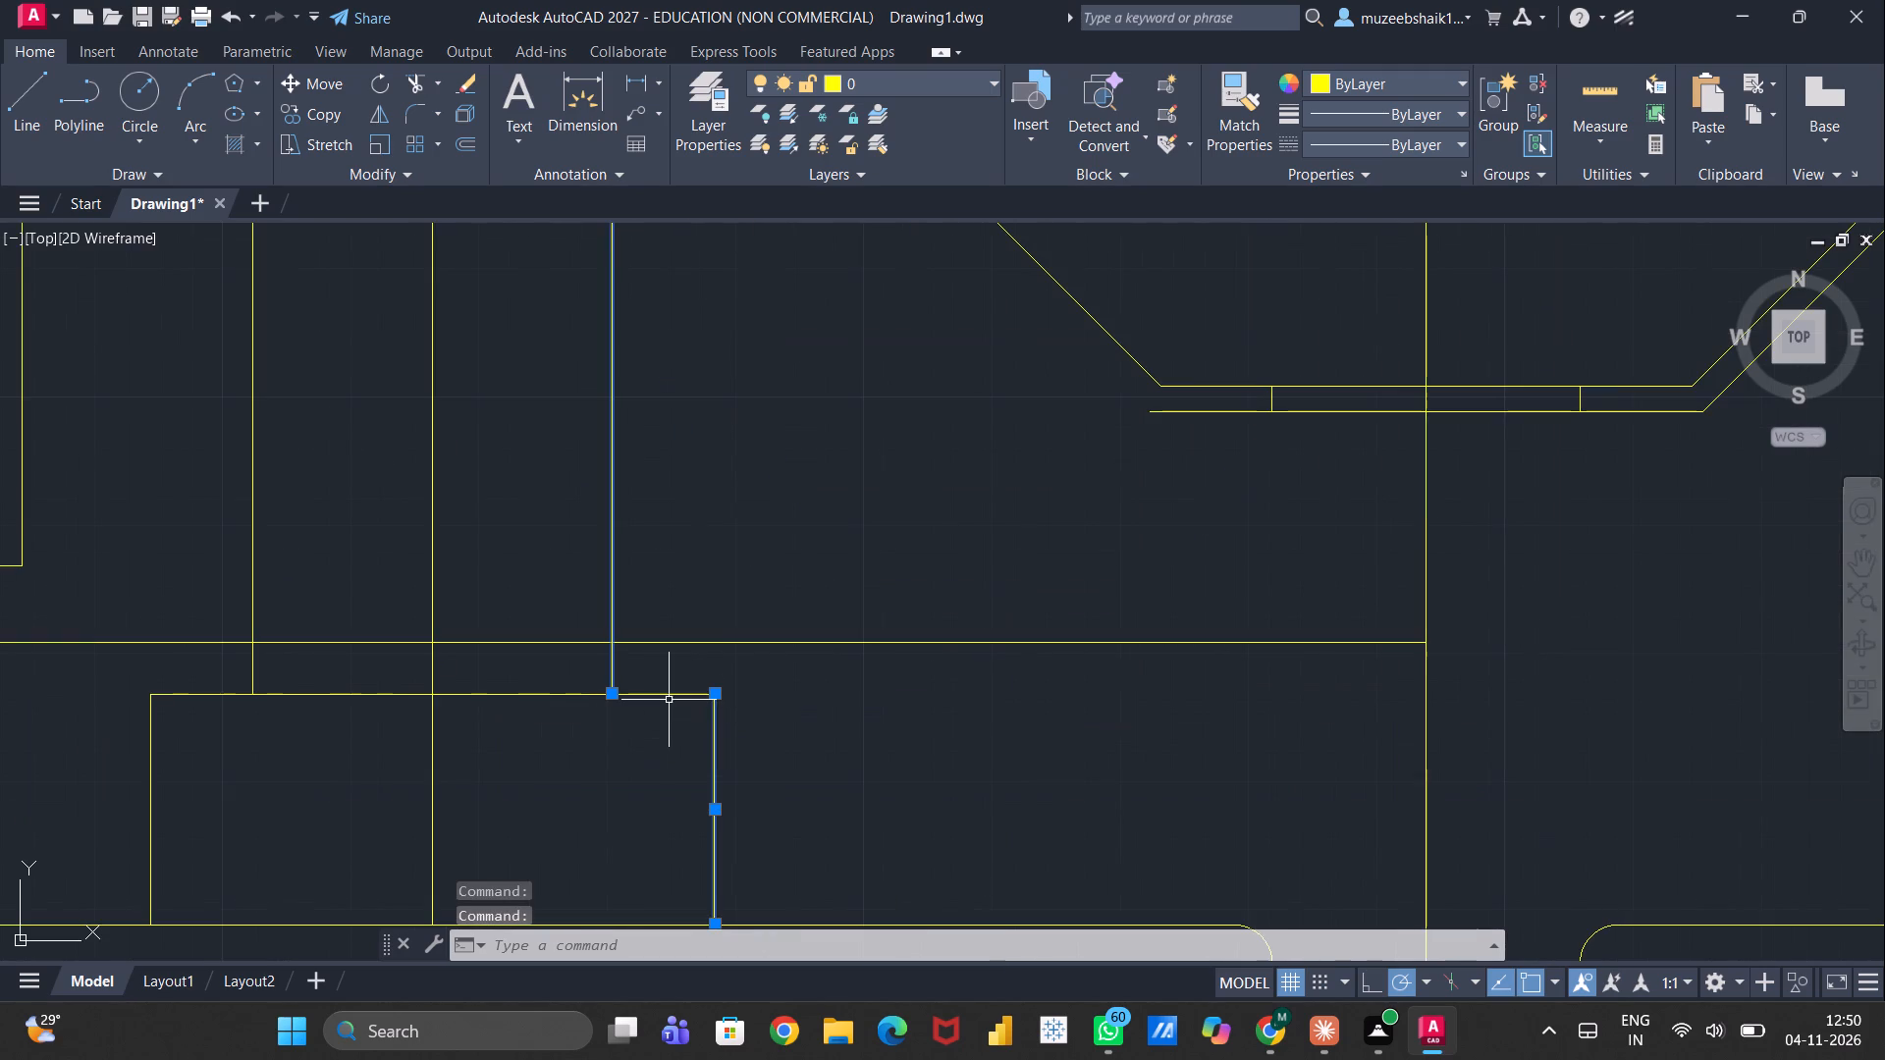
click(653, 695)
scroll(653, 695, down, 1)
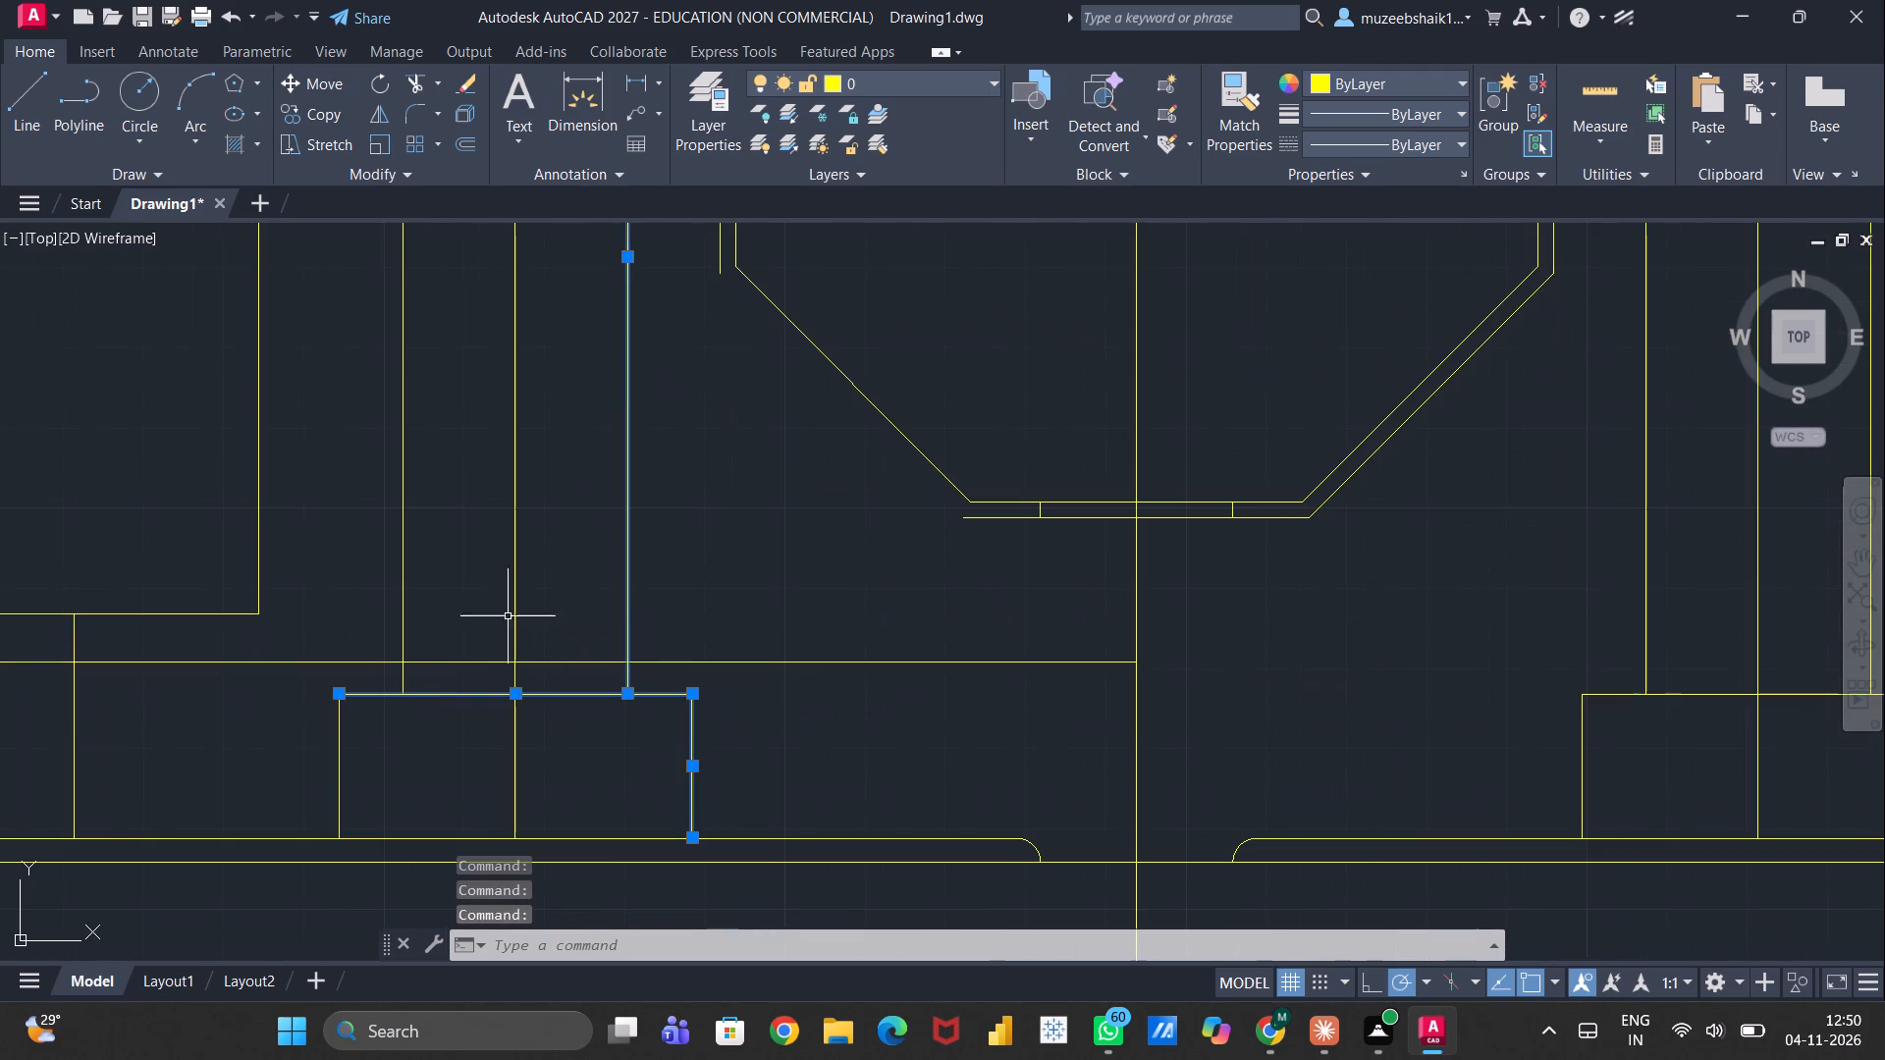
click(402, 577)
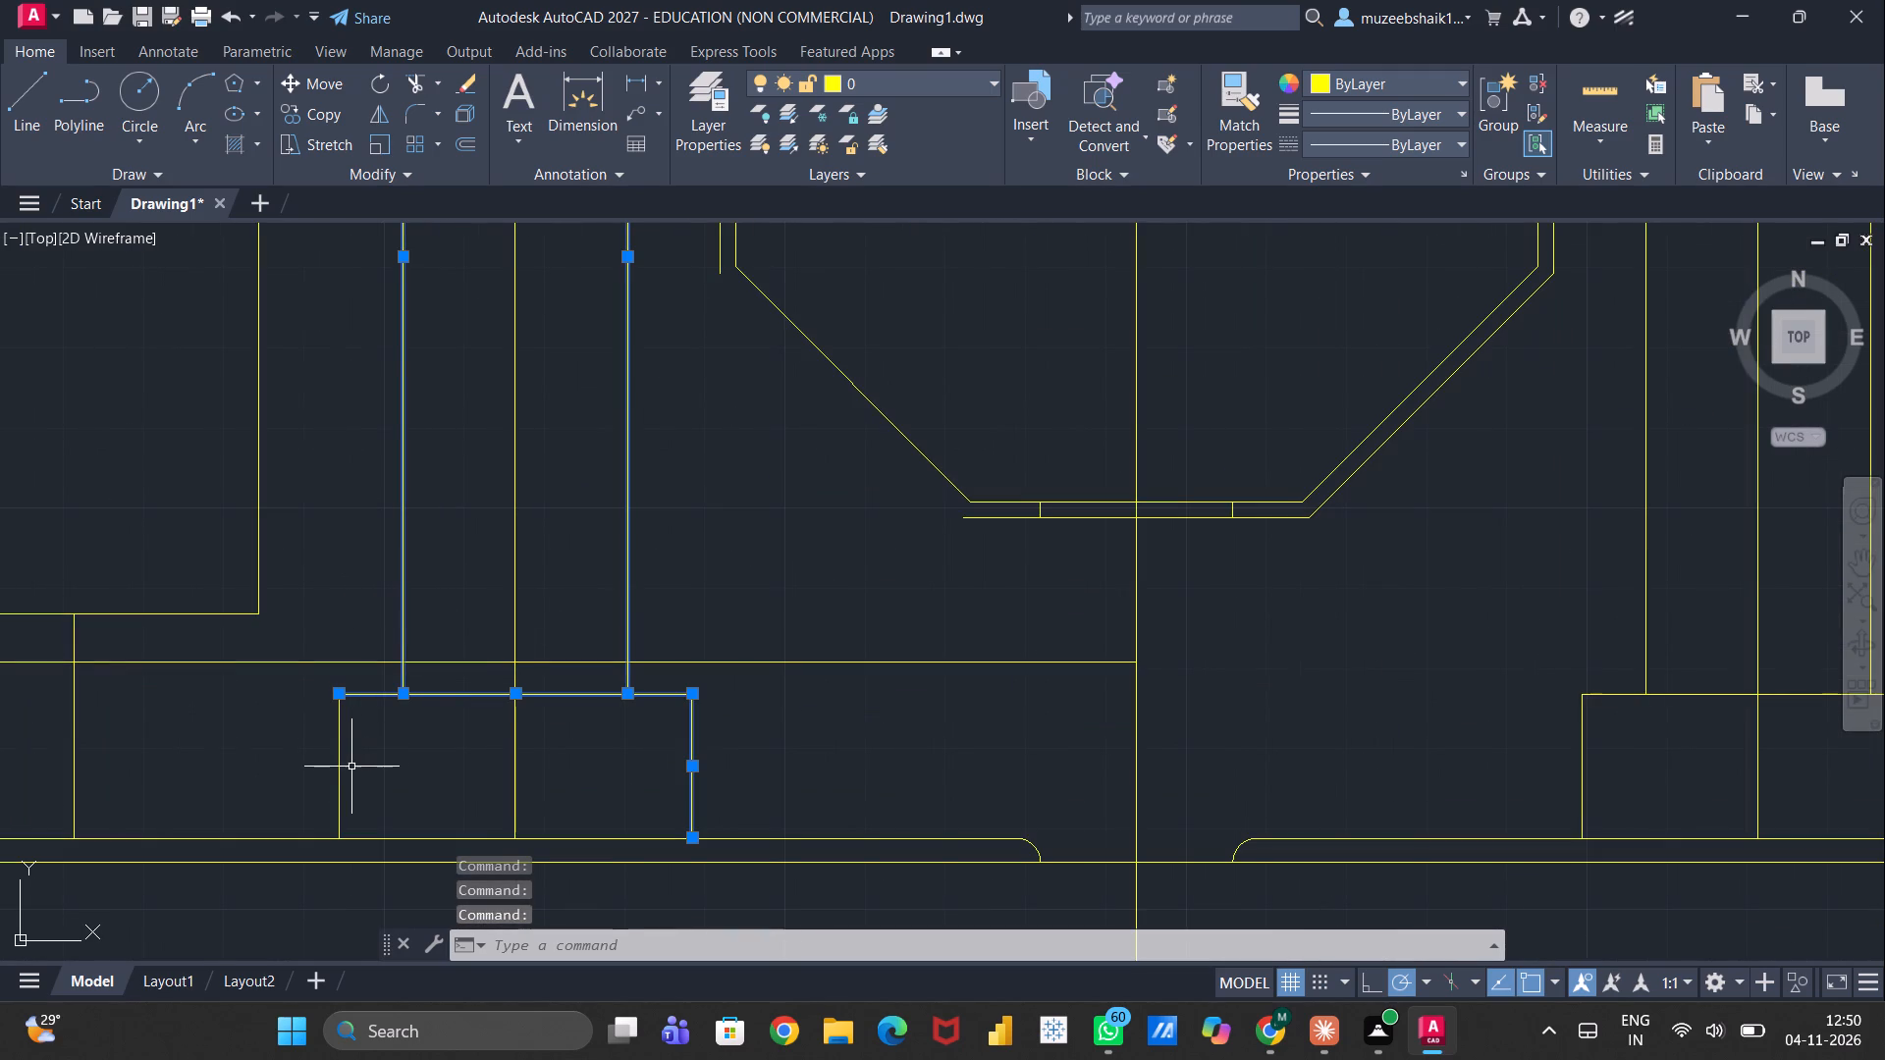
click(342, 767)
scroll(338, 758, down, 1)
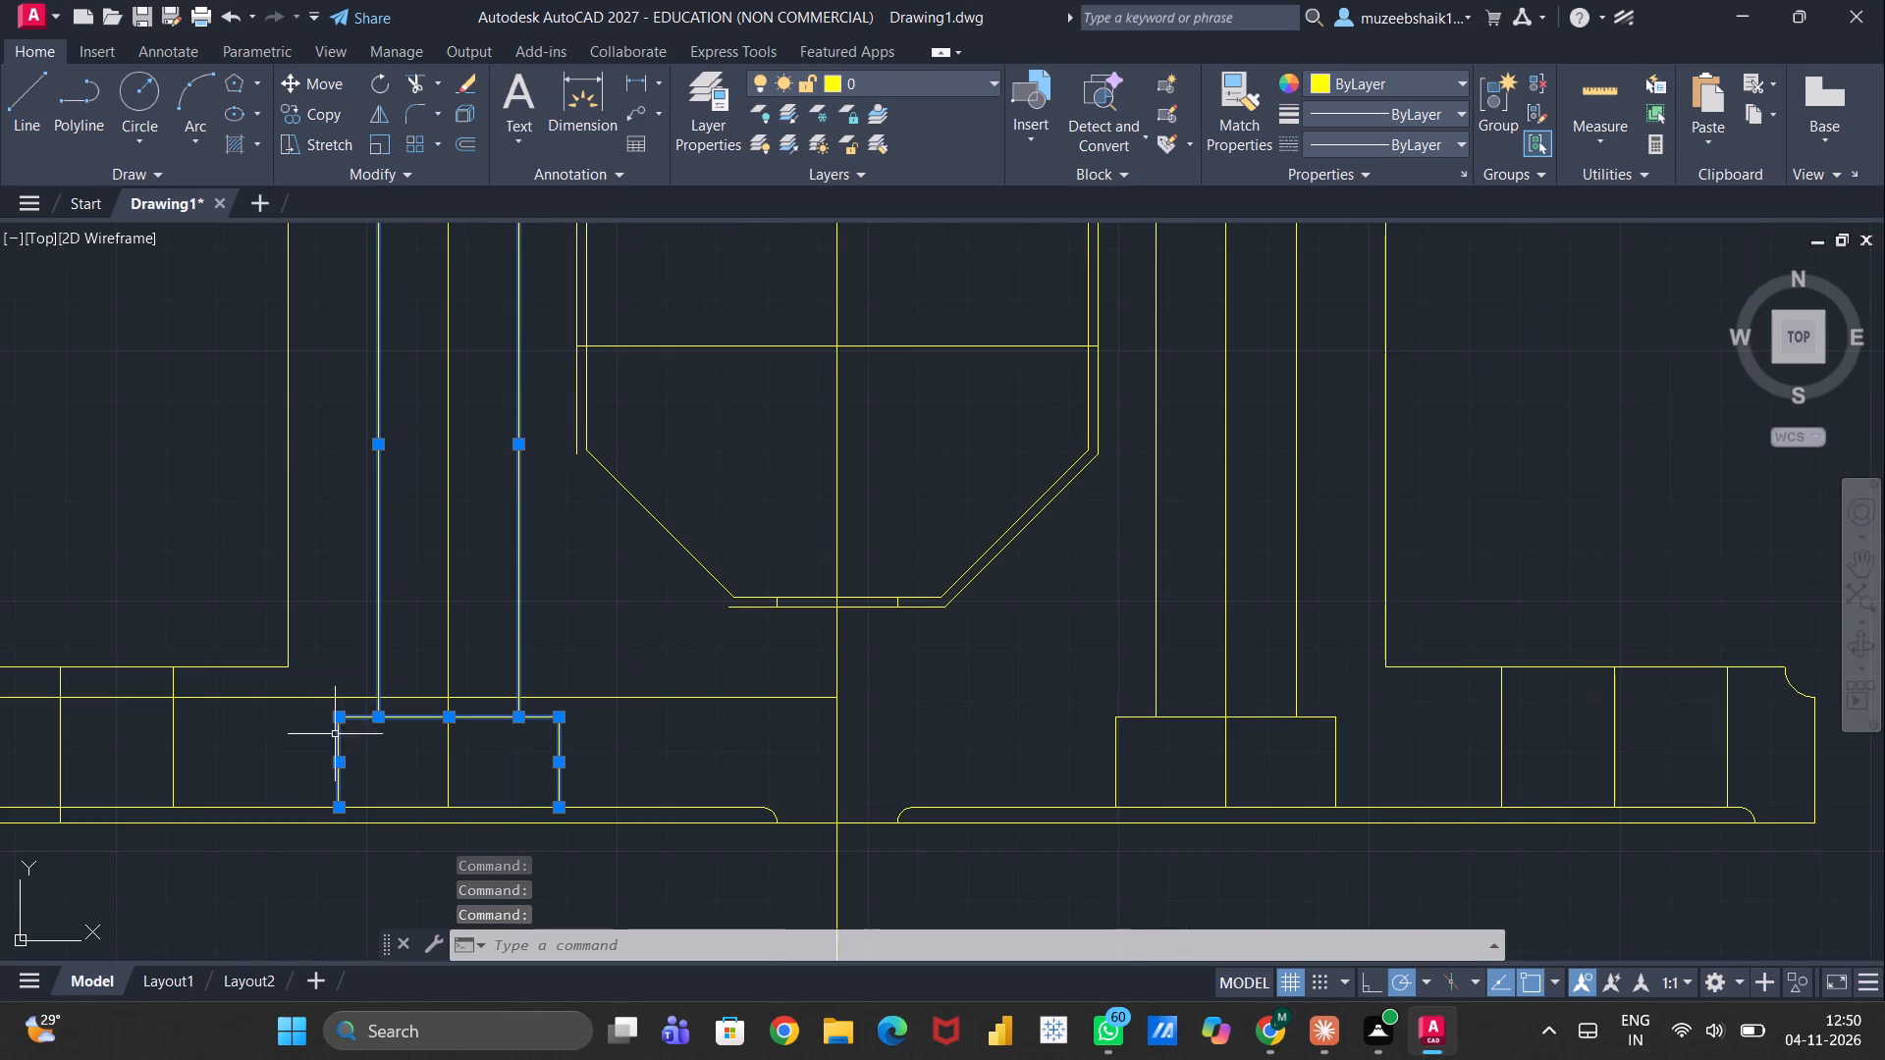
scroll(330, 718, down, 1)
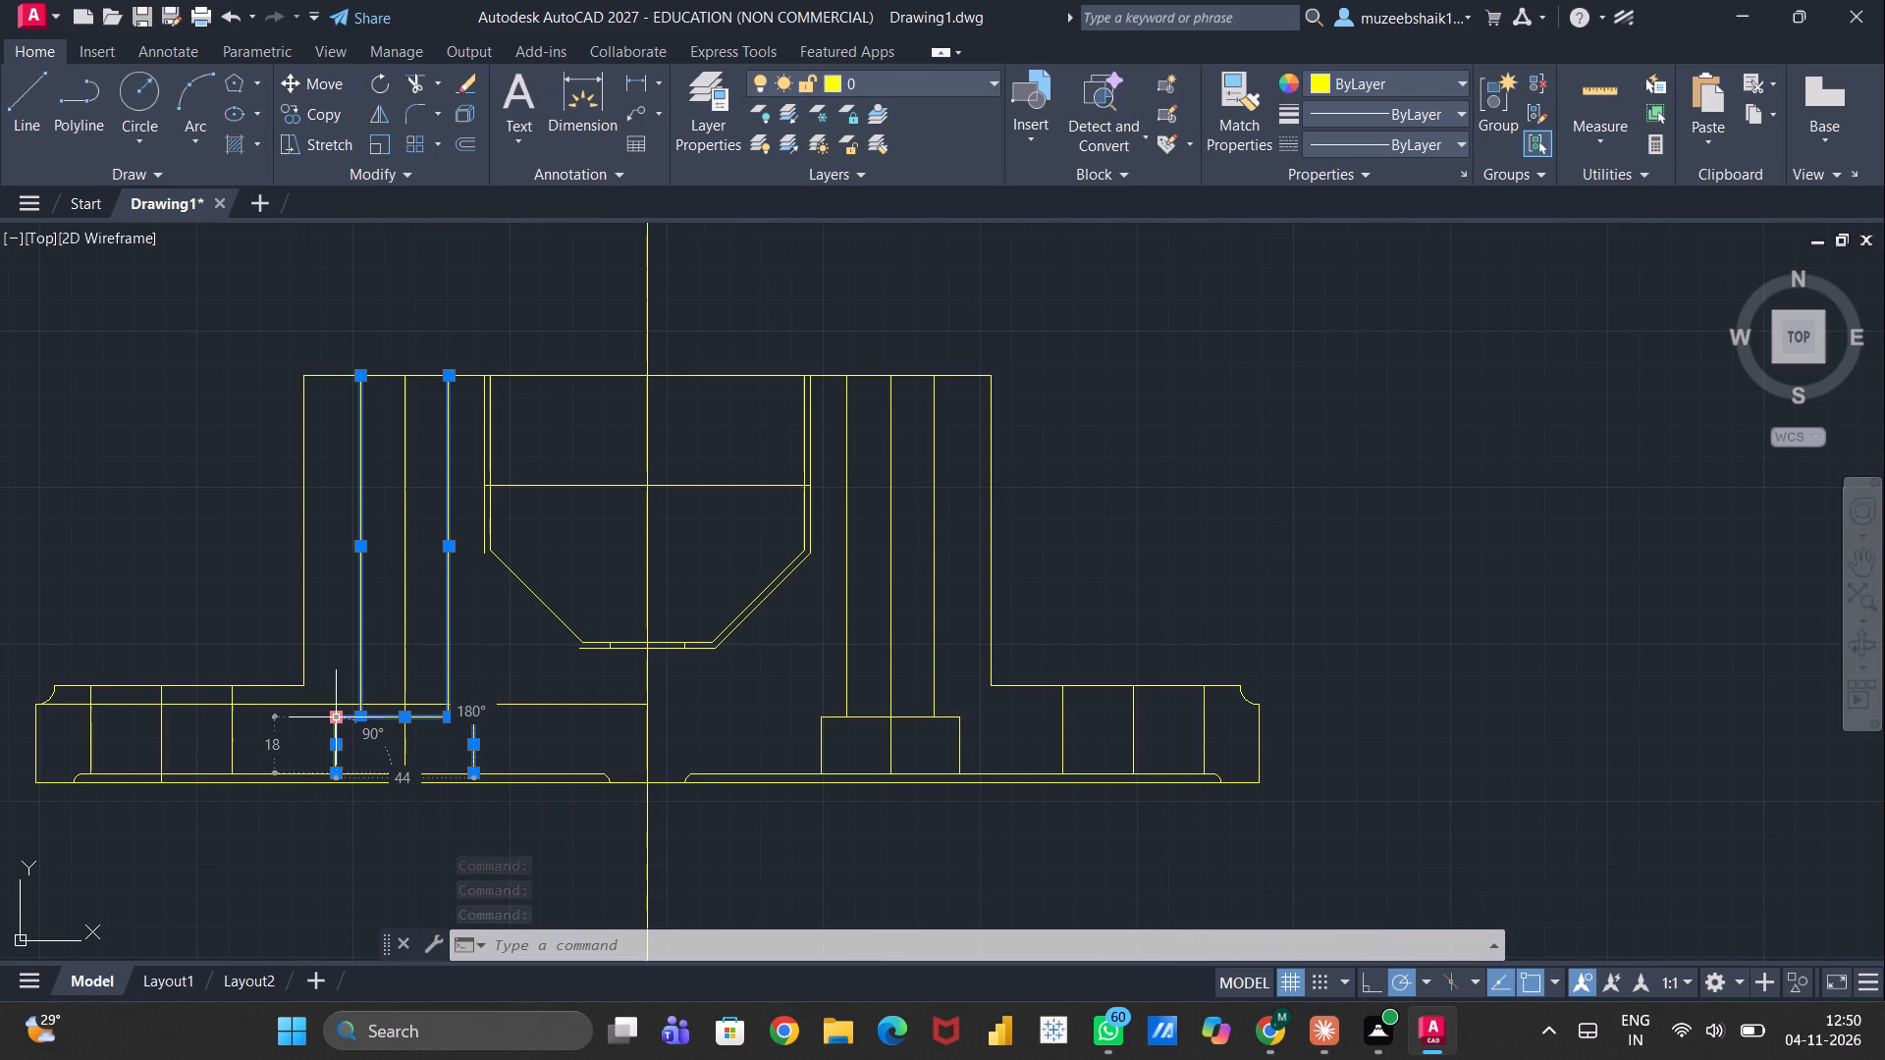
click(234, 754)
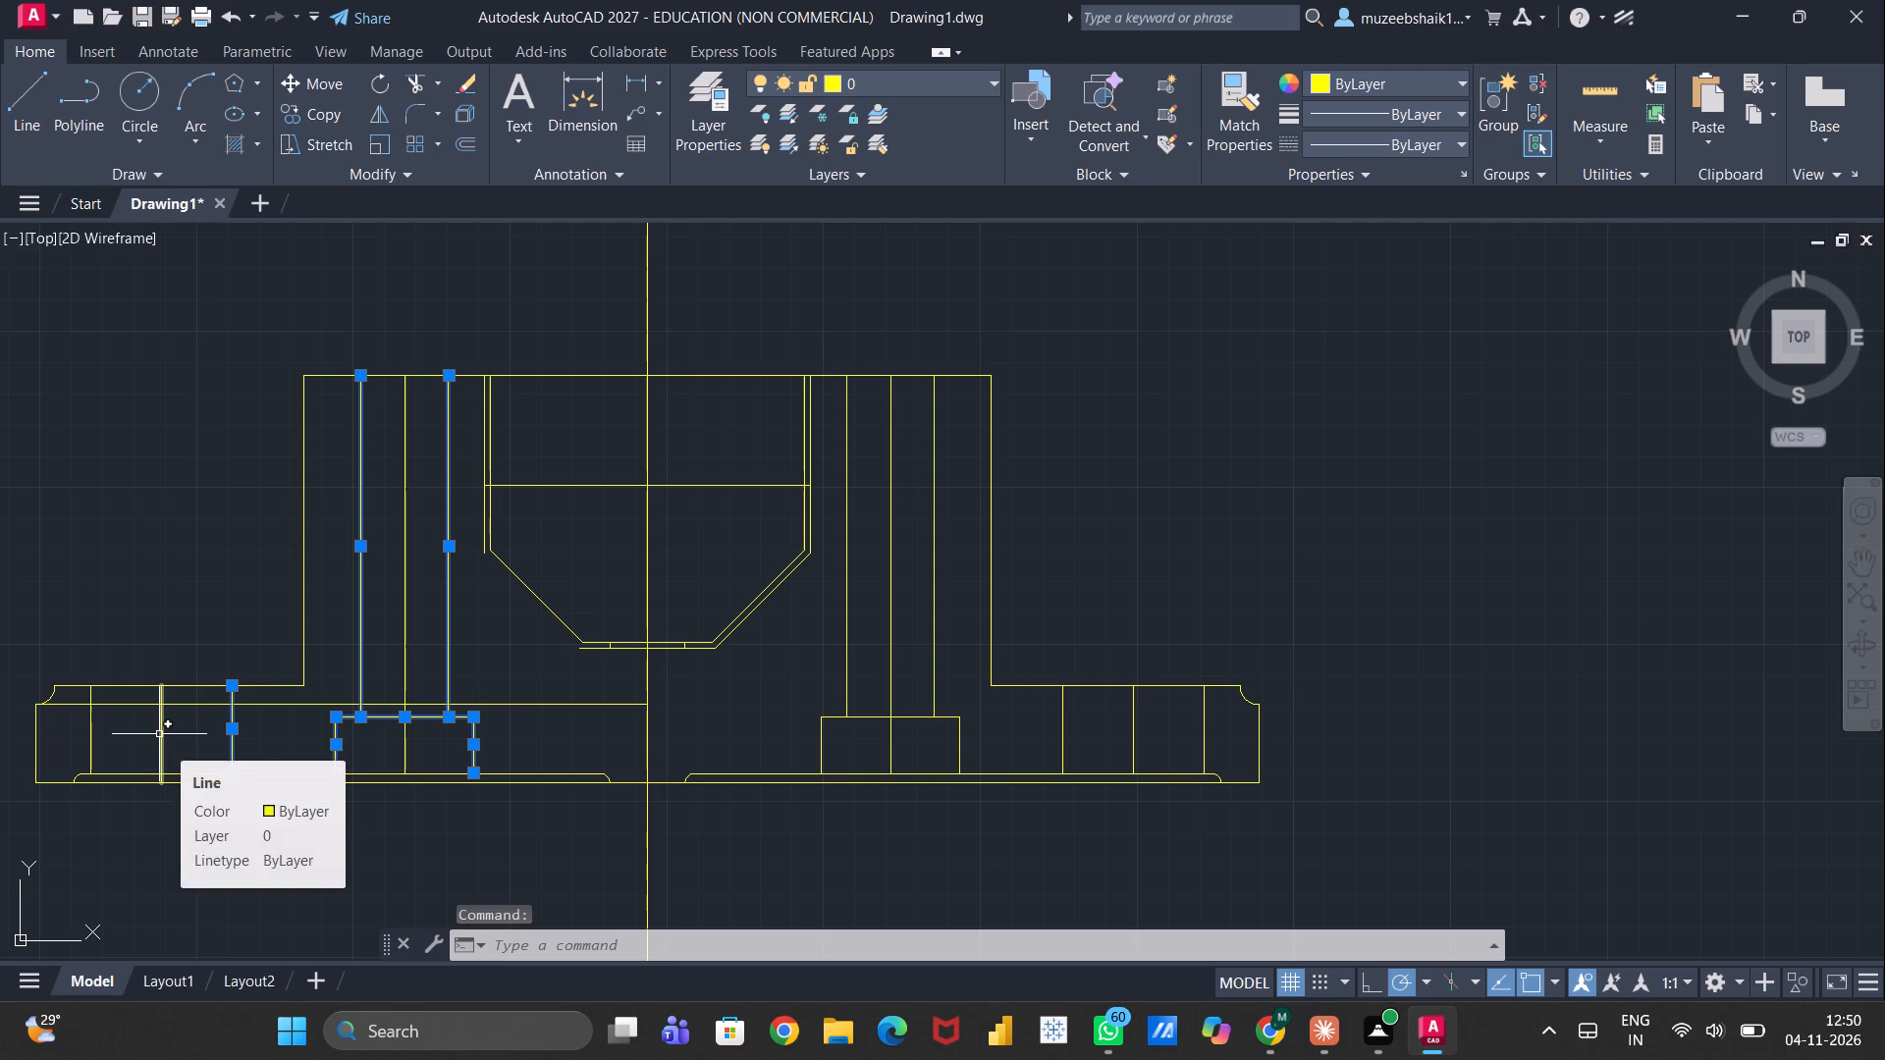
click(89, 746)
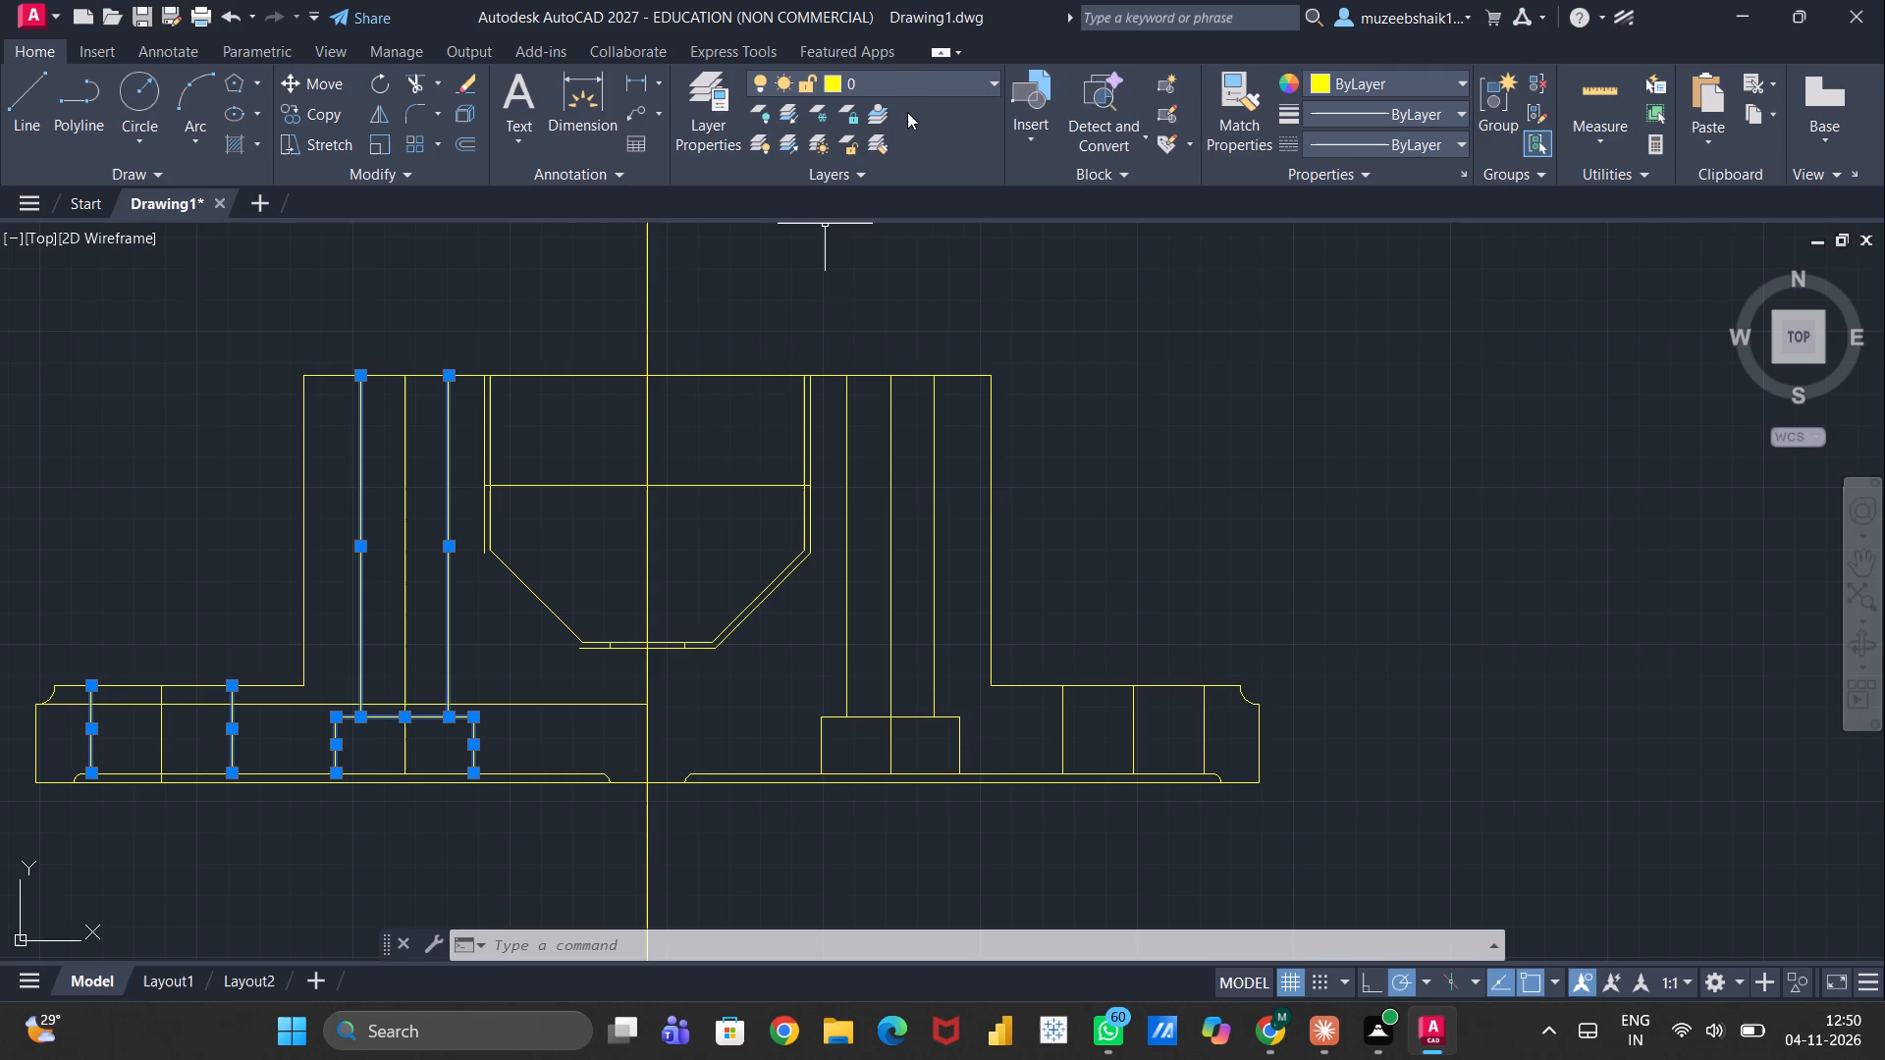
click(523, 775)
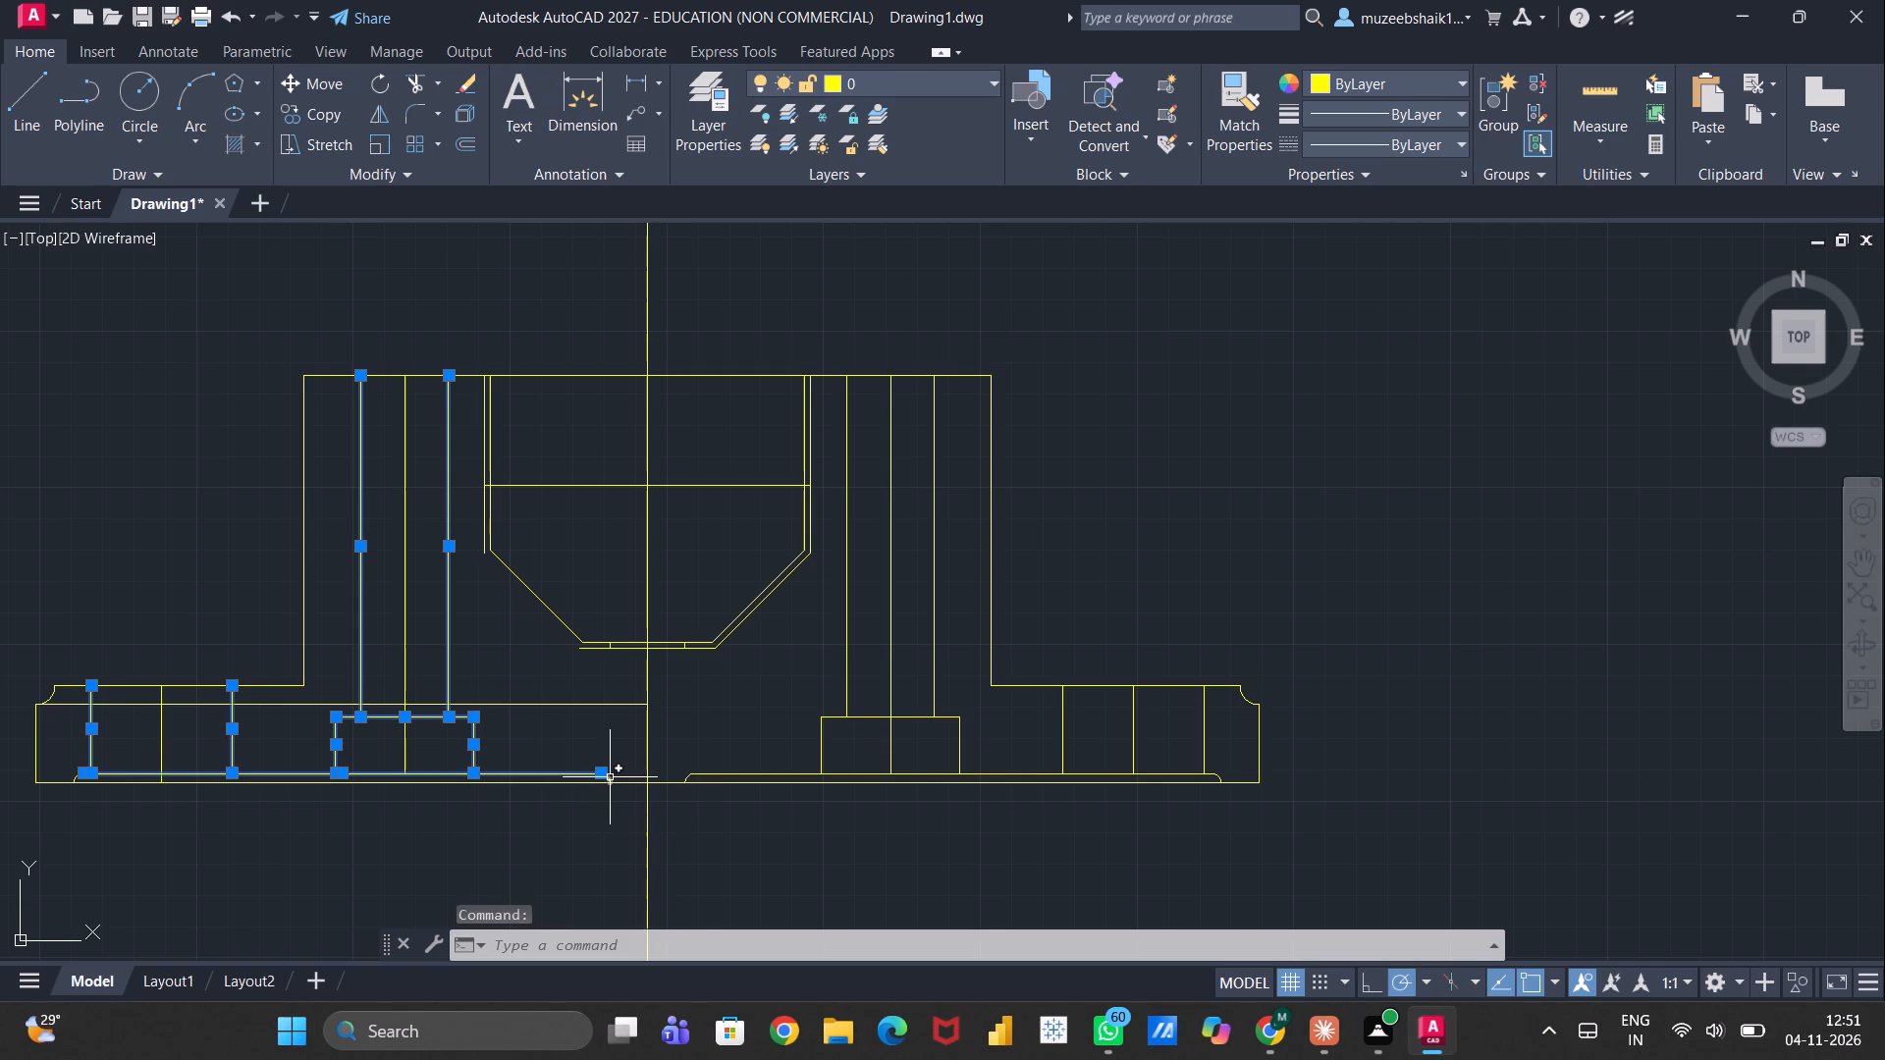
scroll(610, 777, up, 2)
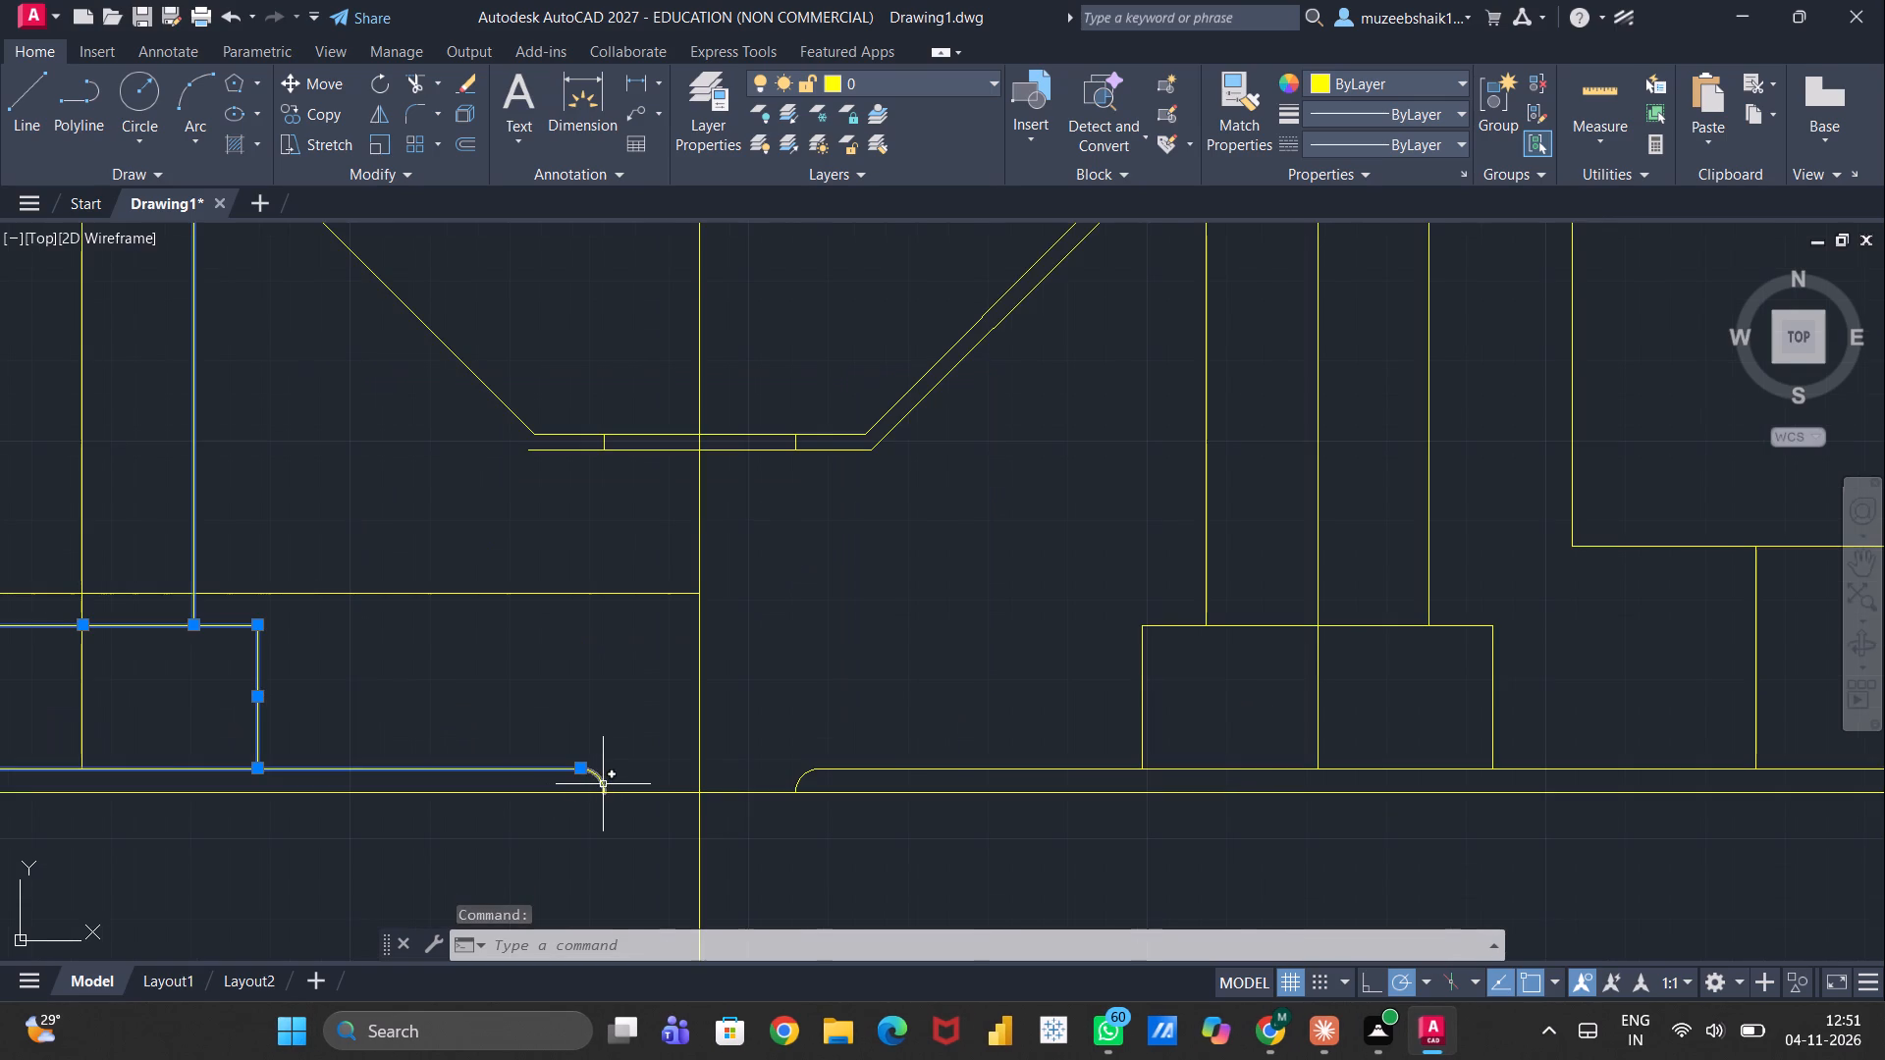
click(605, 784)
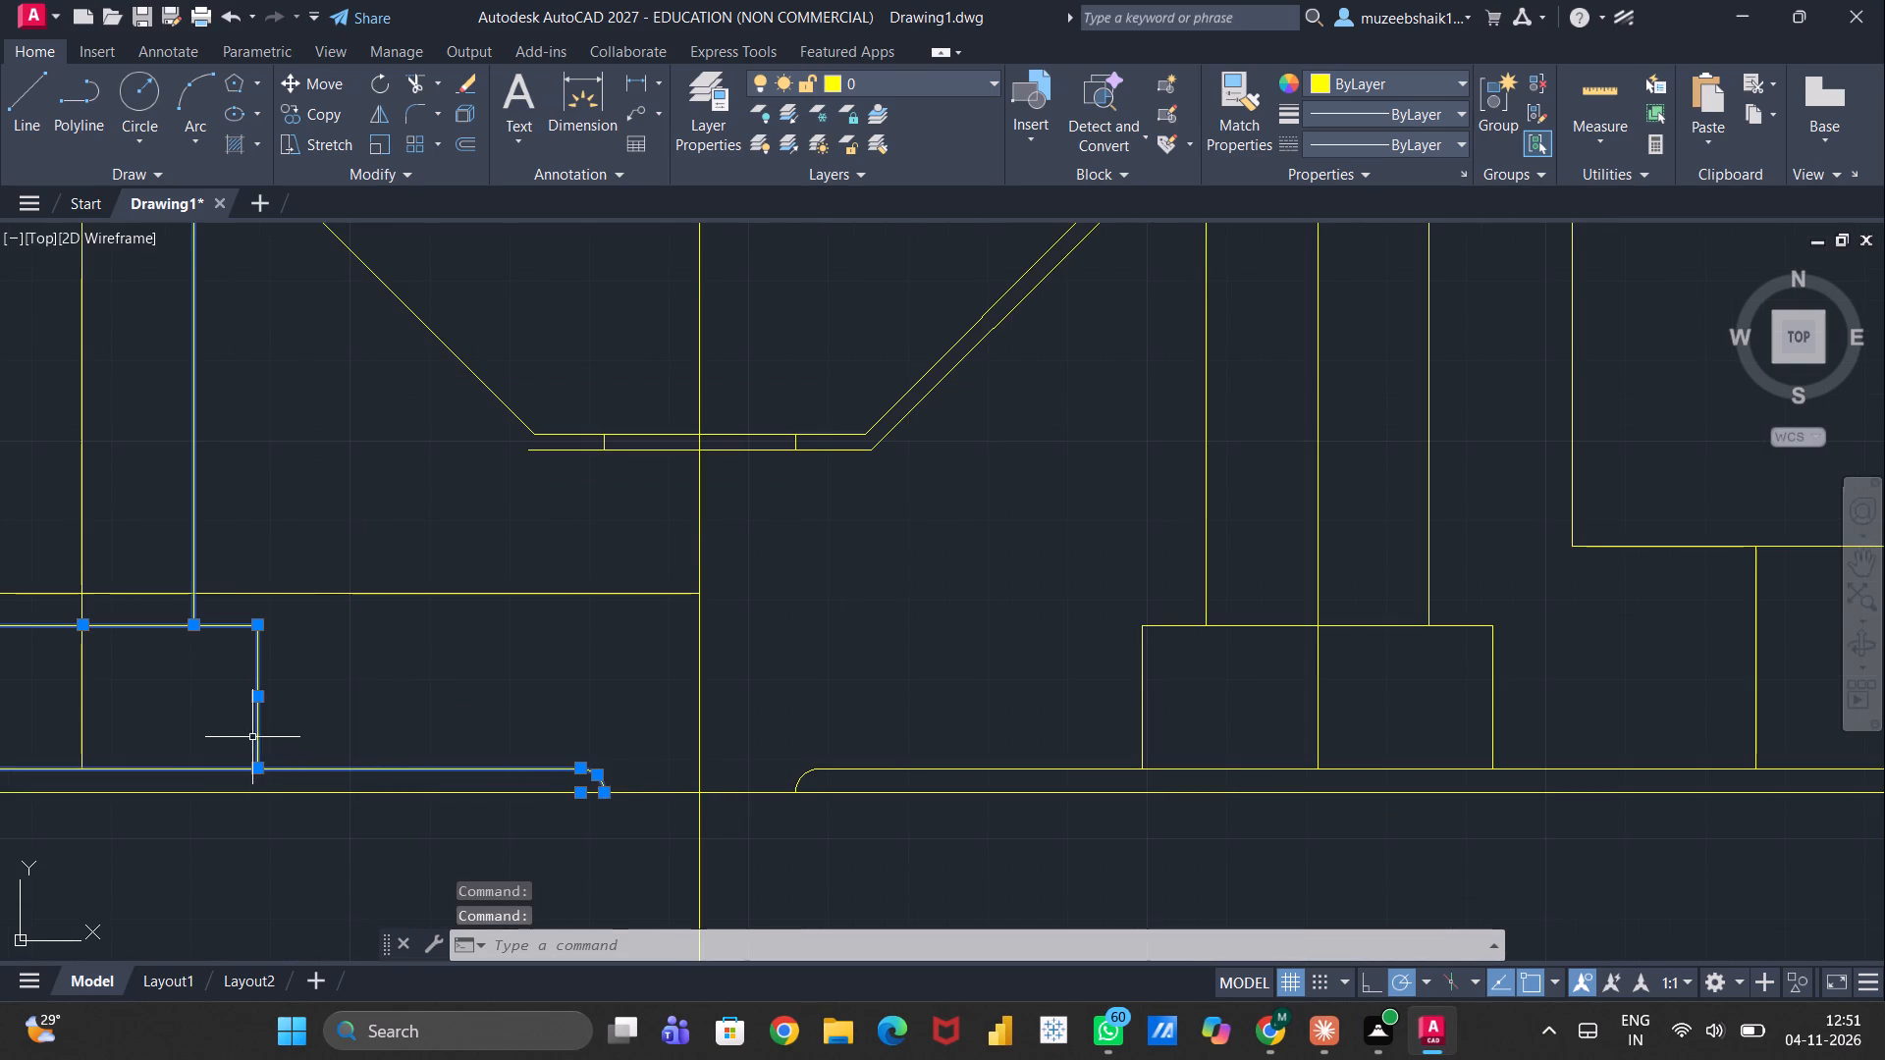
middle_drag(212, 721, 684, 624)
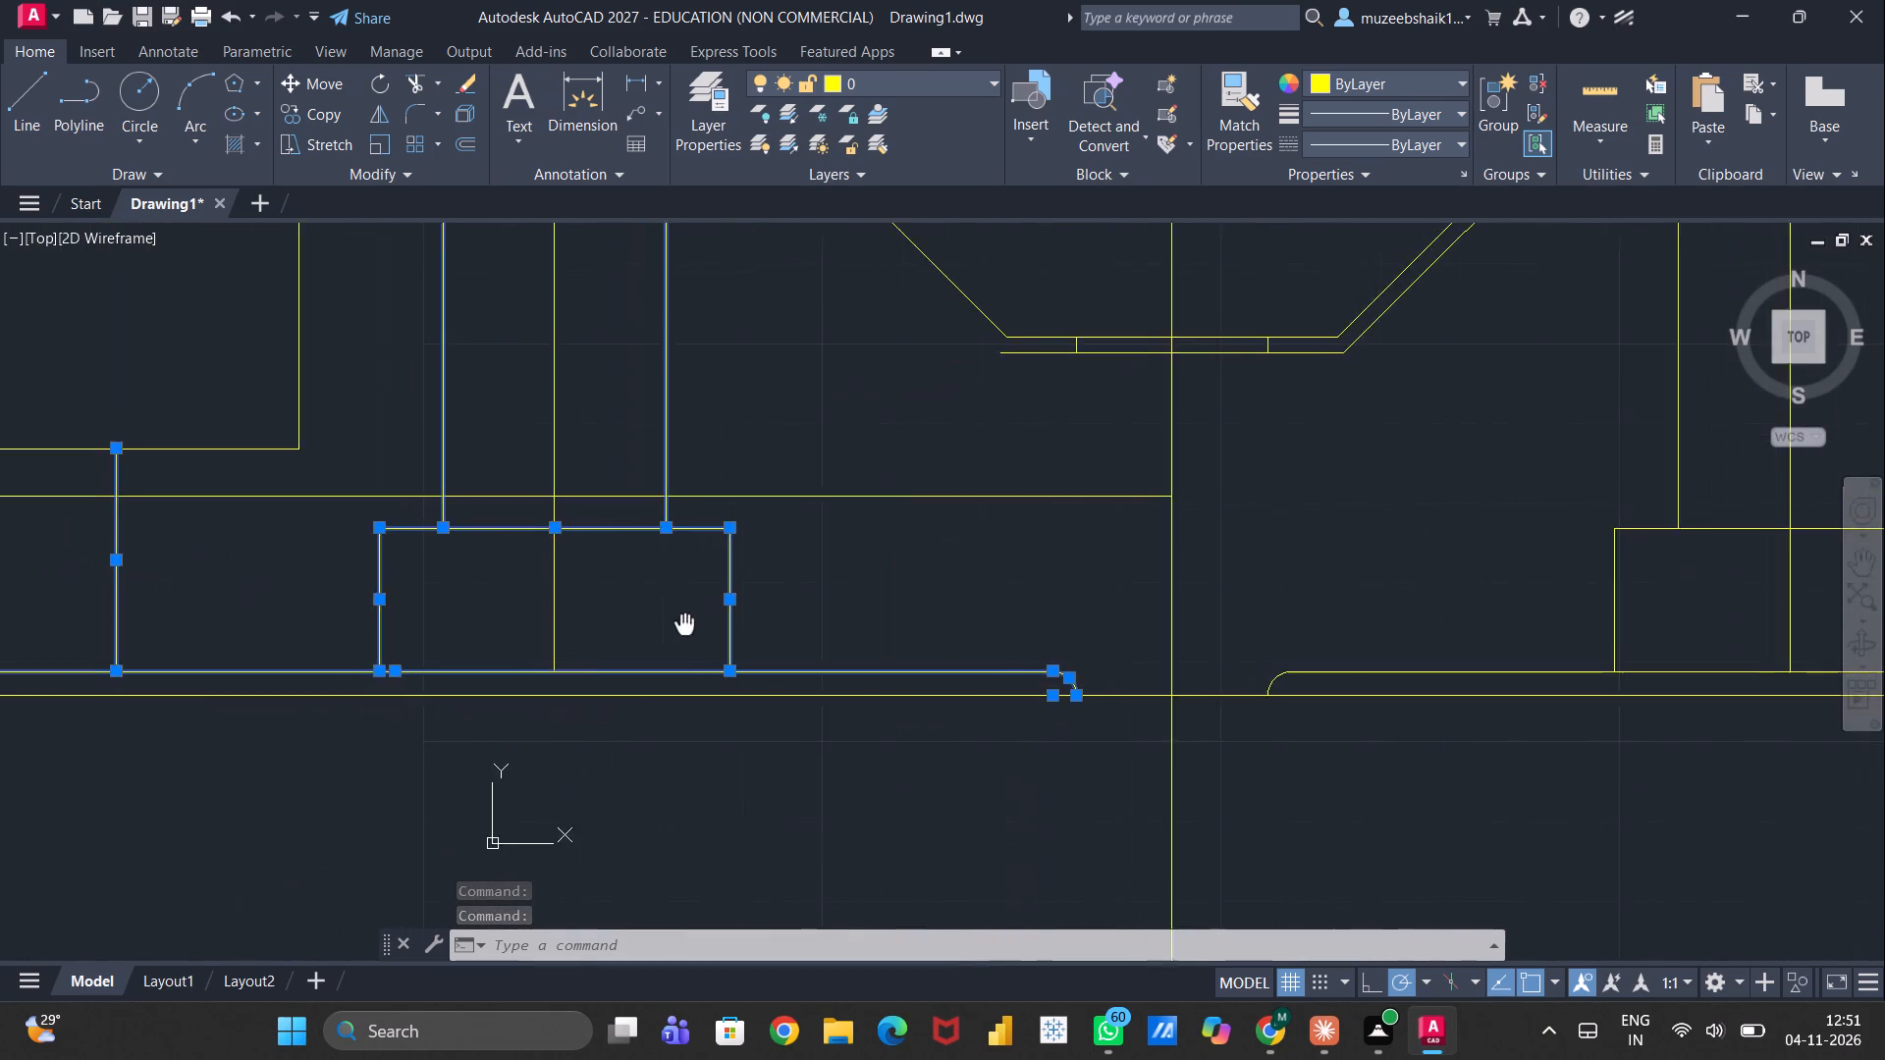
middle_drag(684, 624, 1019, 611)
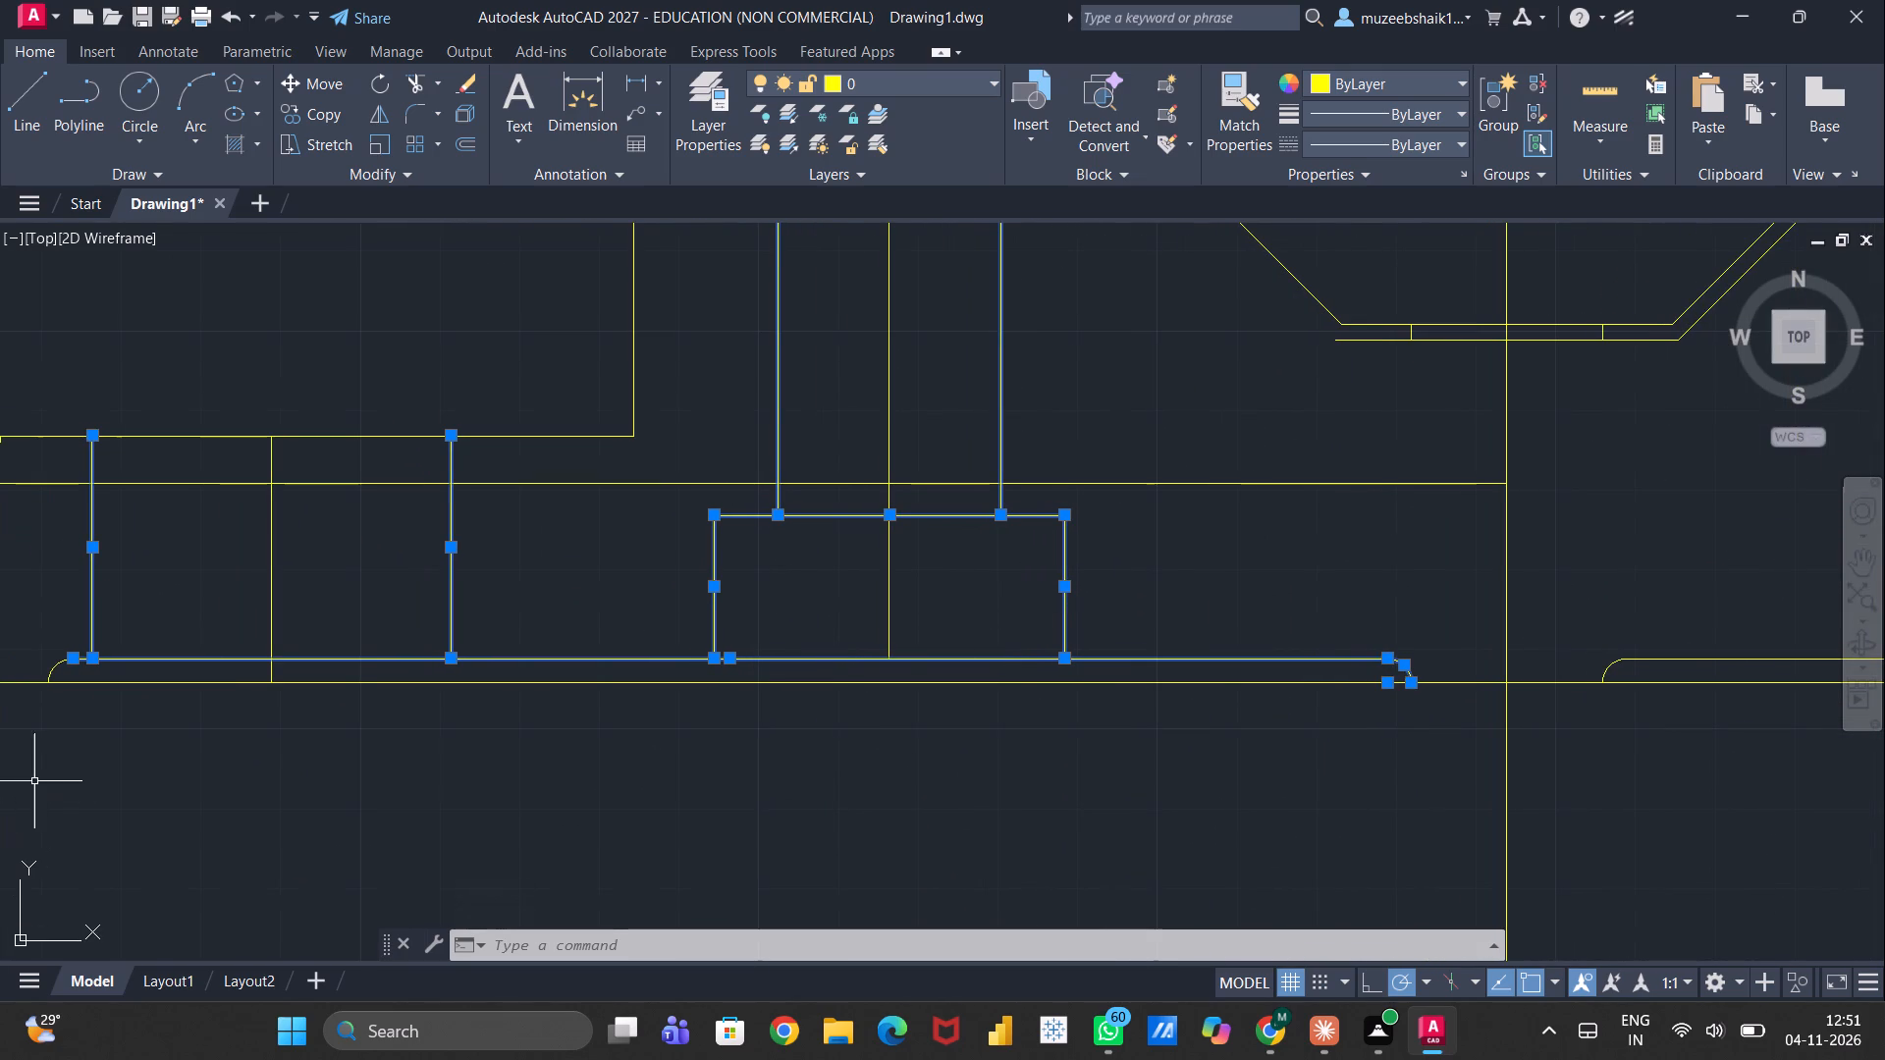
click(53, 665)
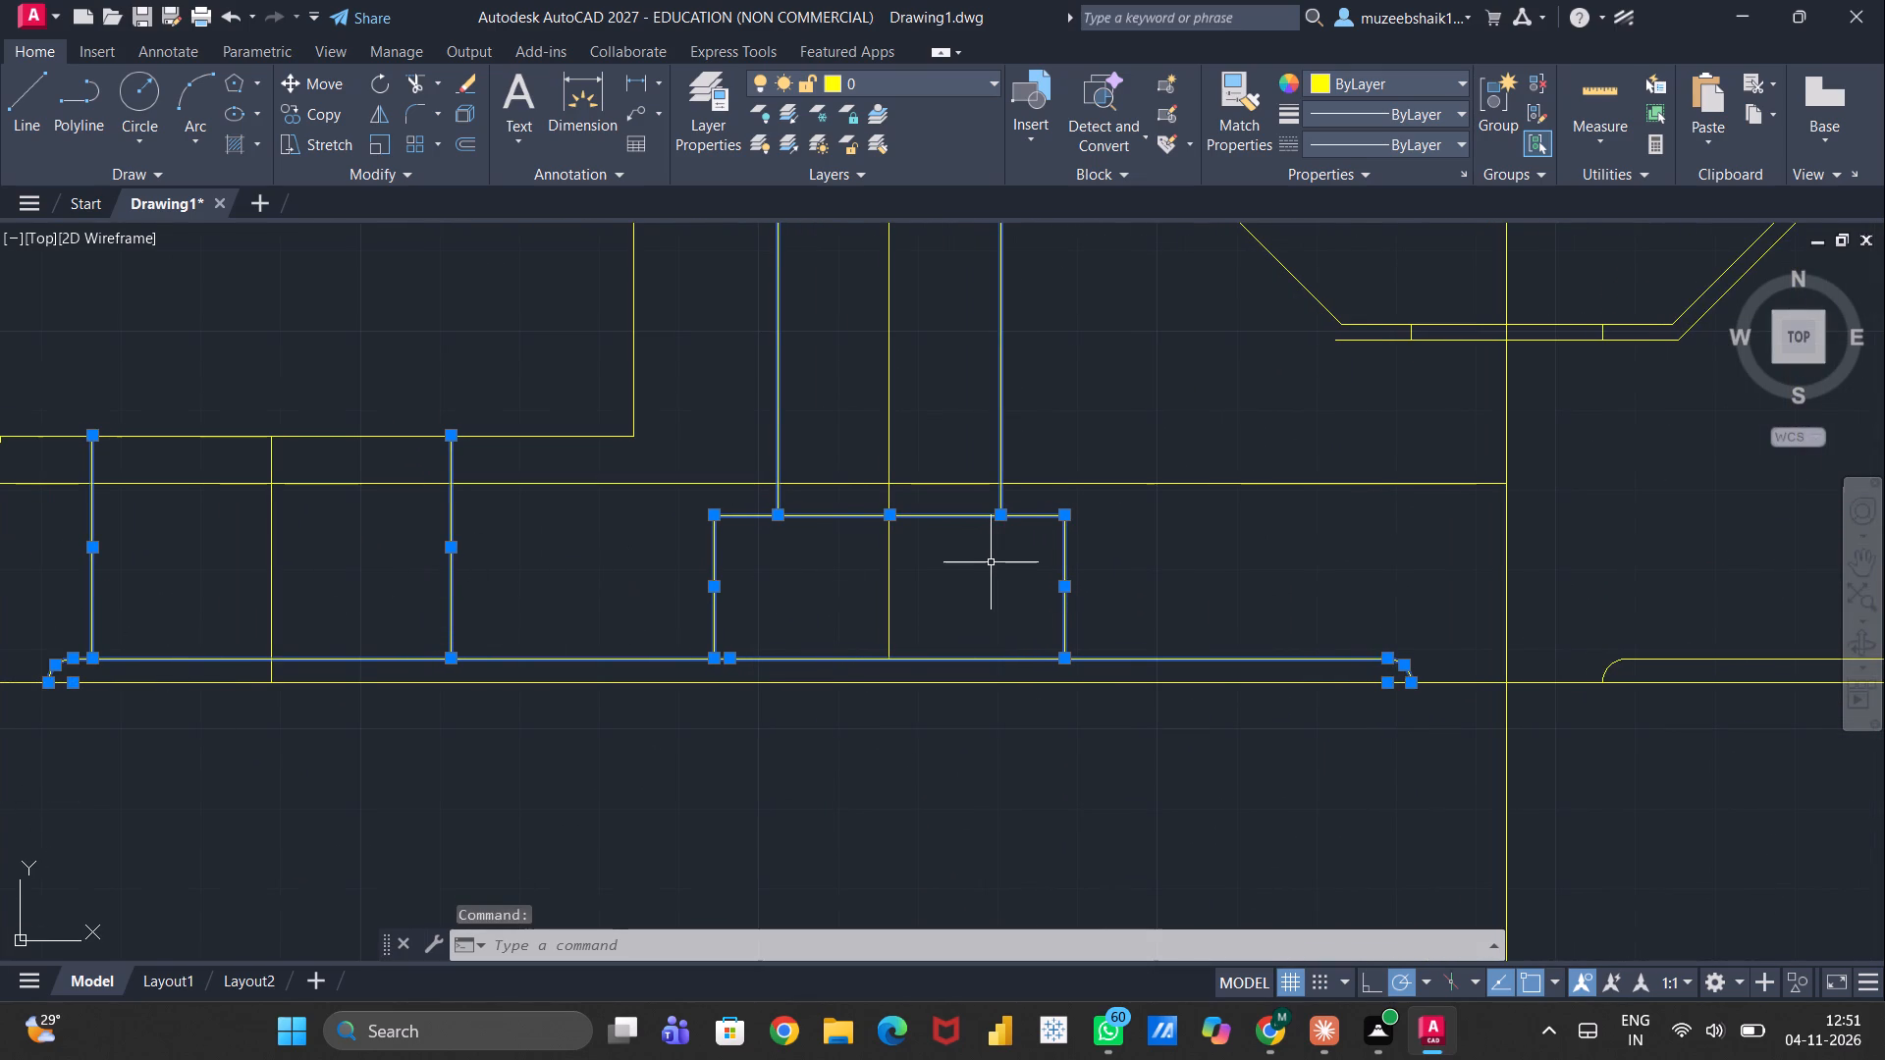
Draw the missing sloped line of the central recess's outer contour, joining the left outer vertical line's lower end to the outer bottom line.
middle_drag(990, 562, 657, 1053)
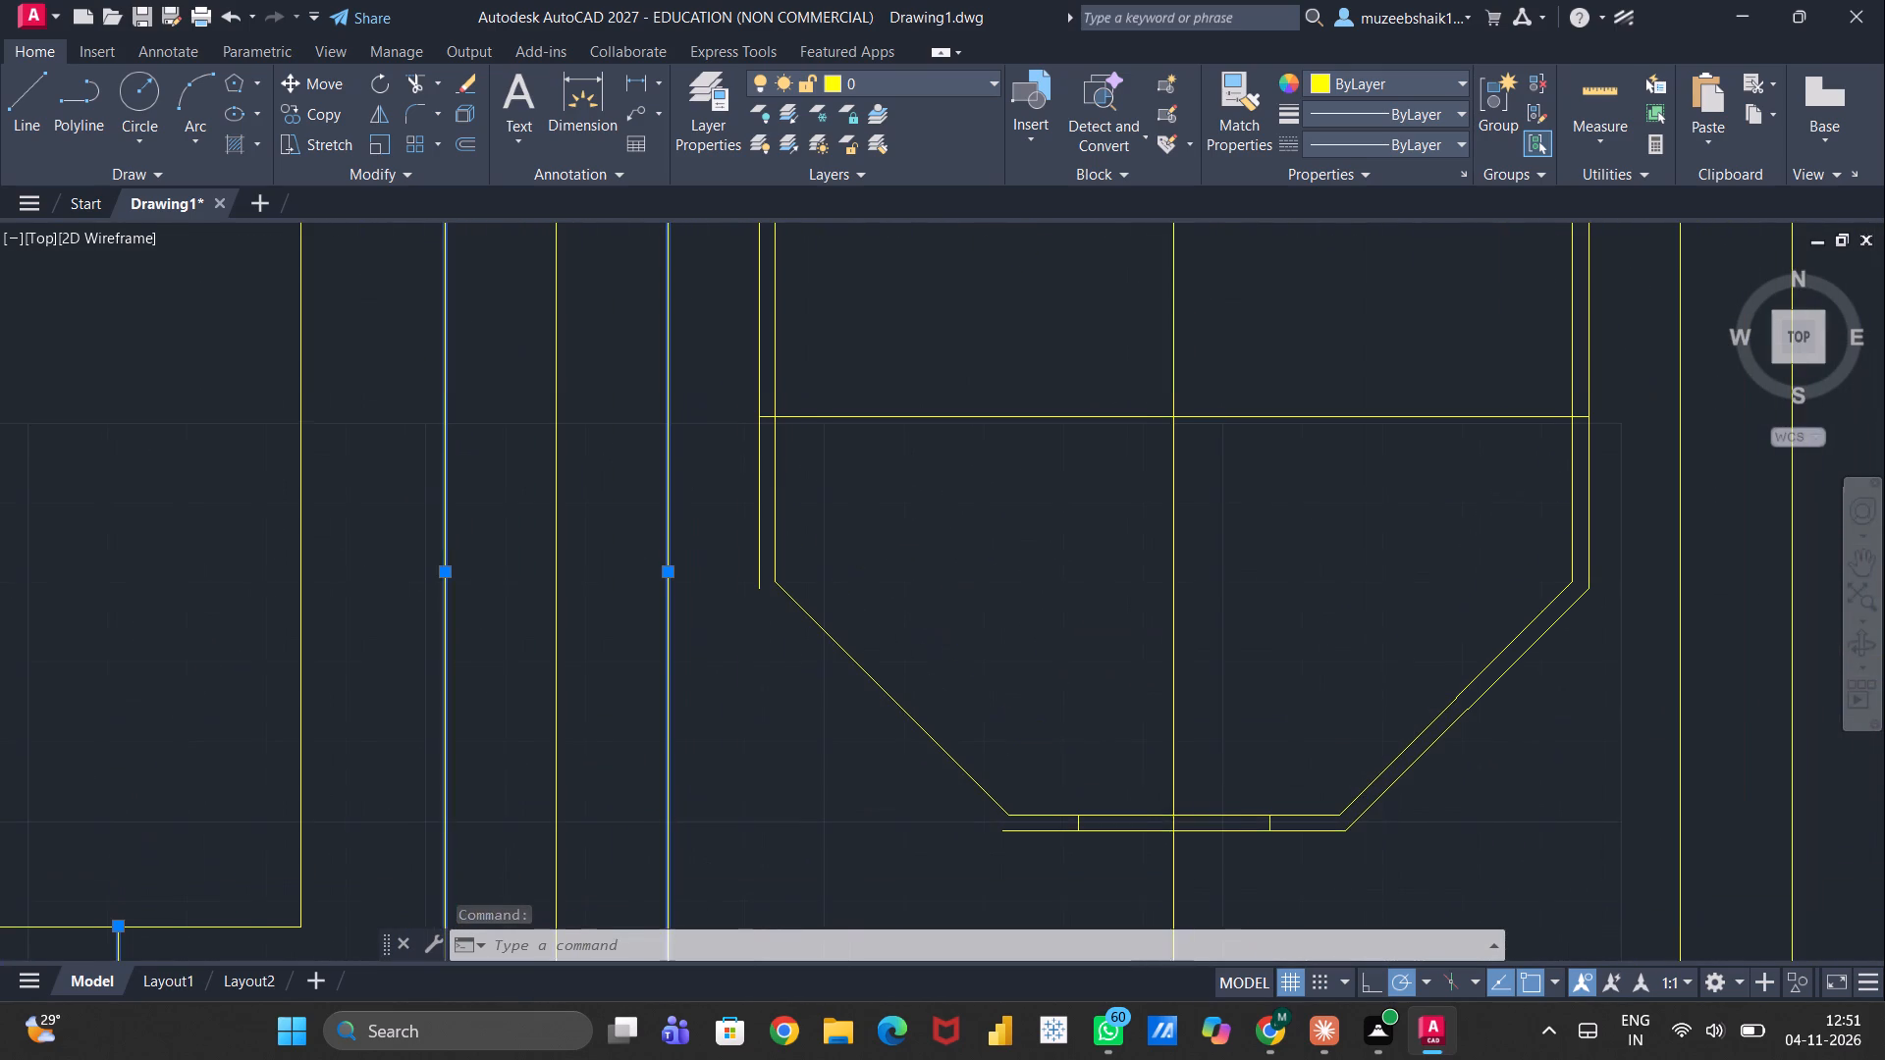
middle_drag(657, 1053, 659, 1053)
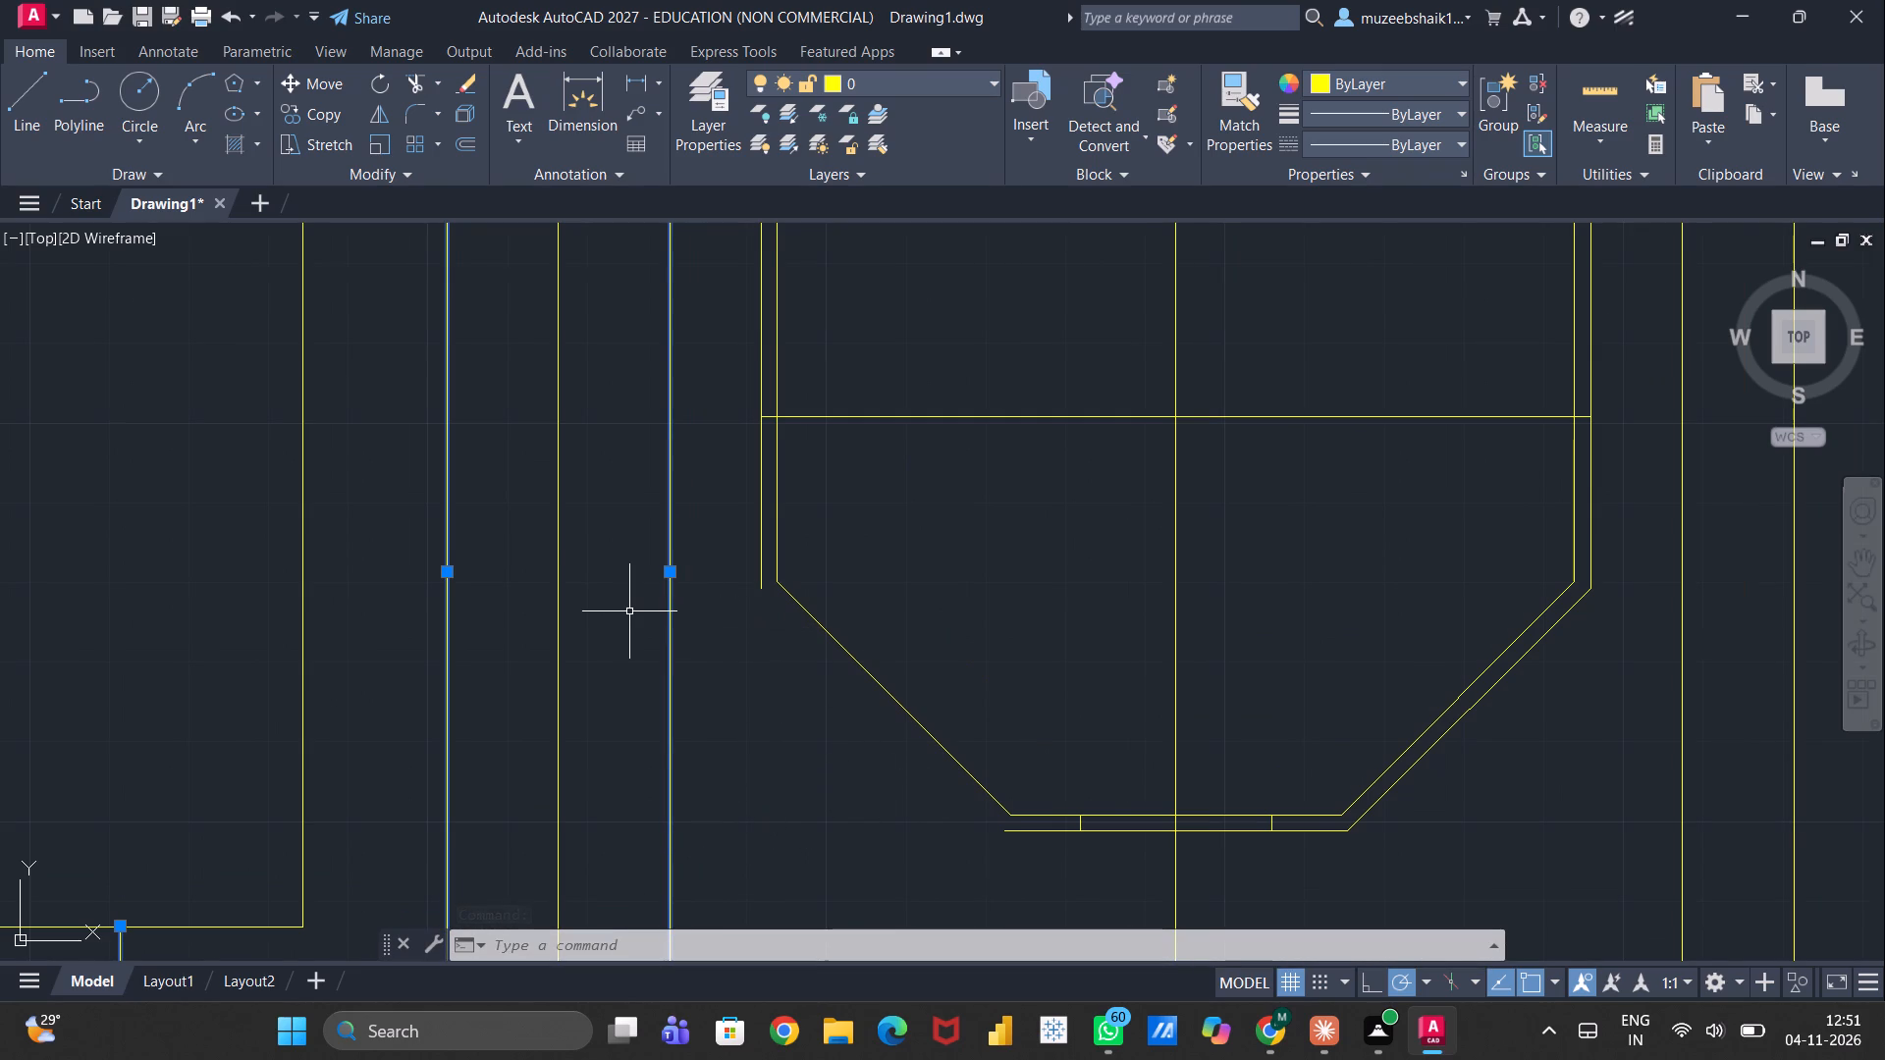
key(l)
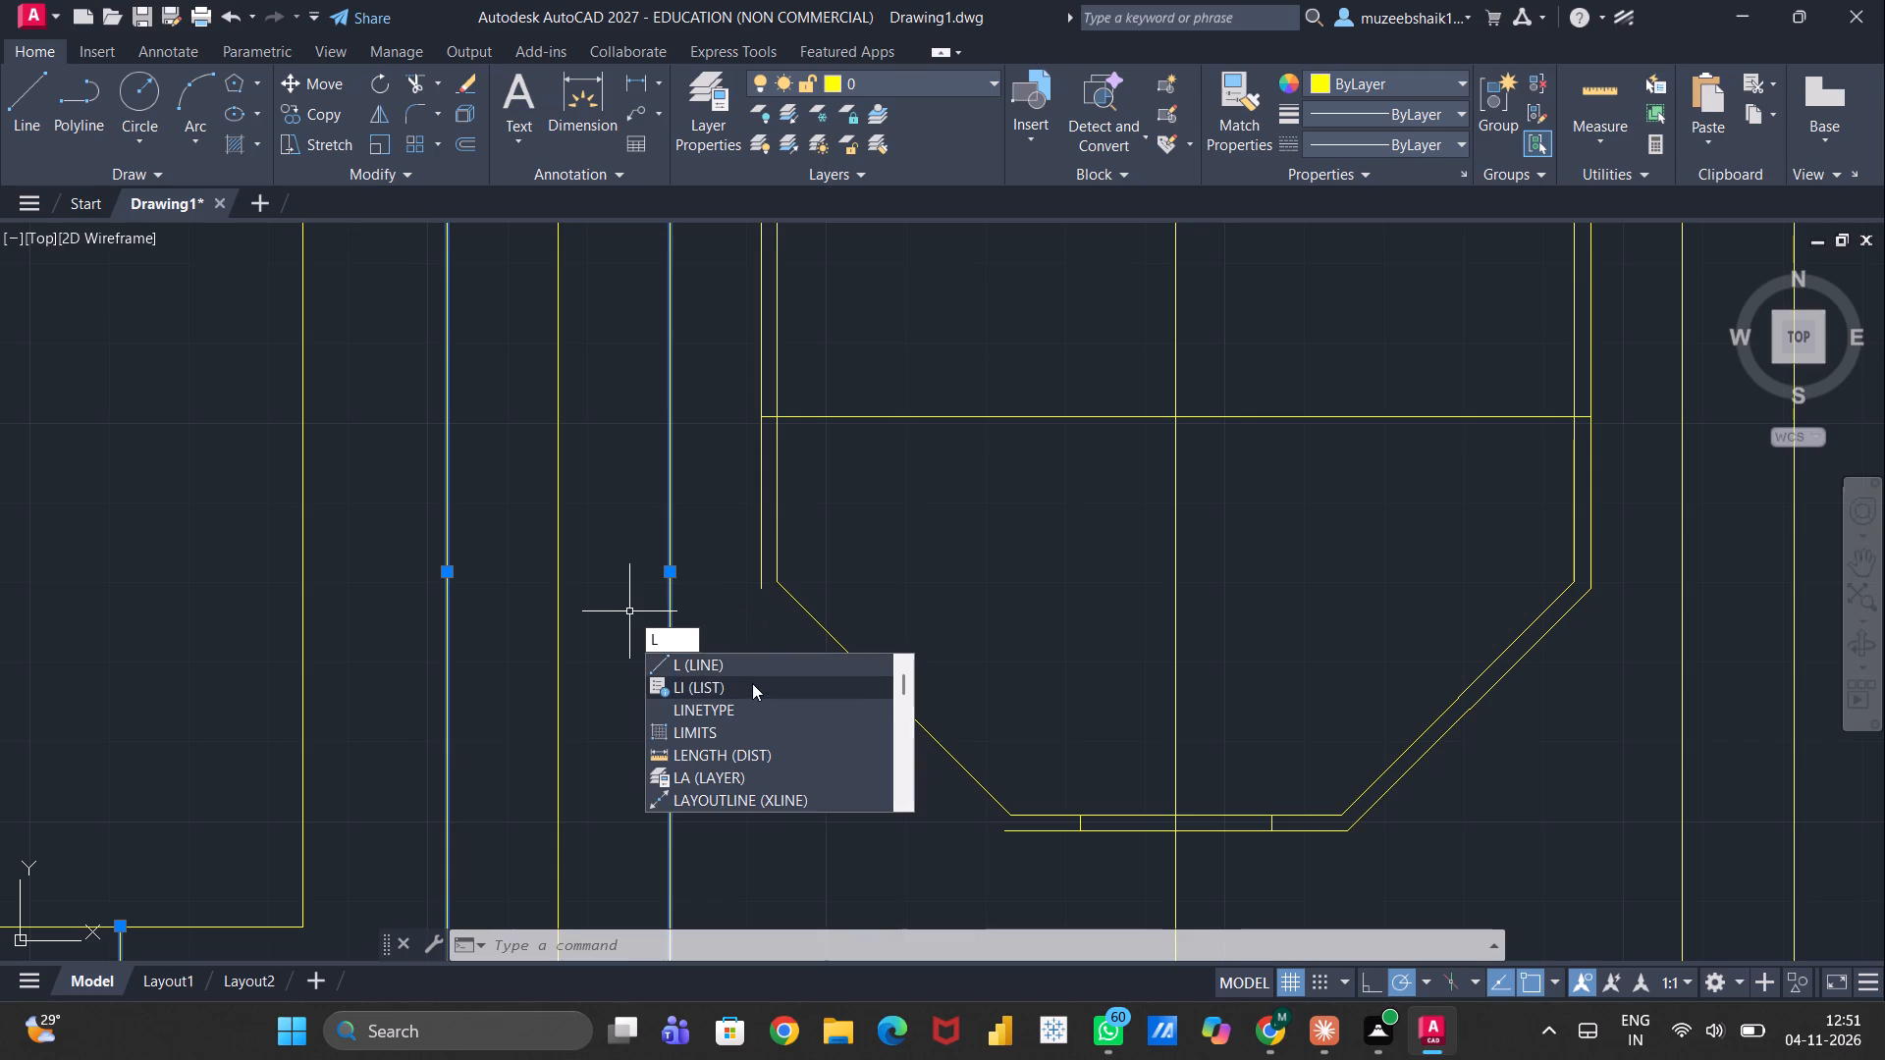
key(Return)
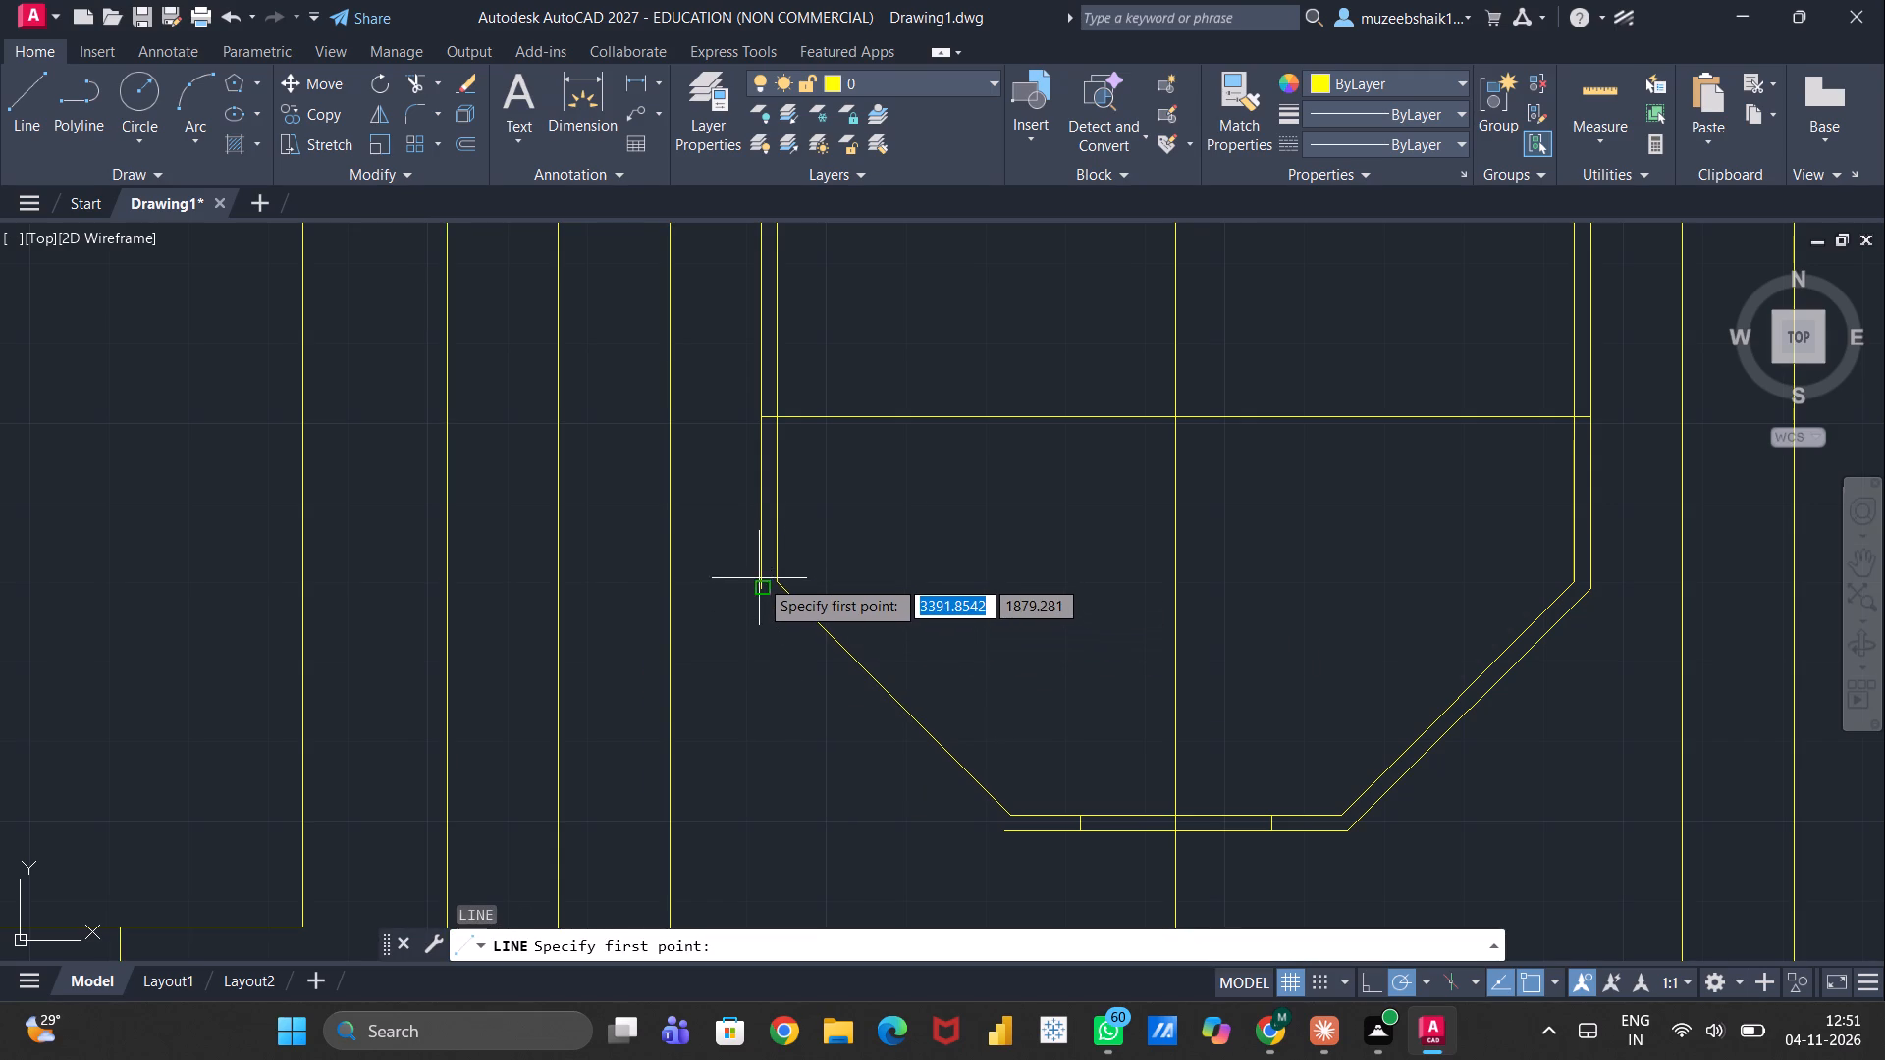
click(763, 582)
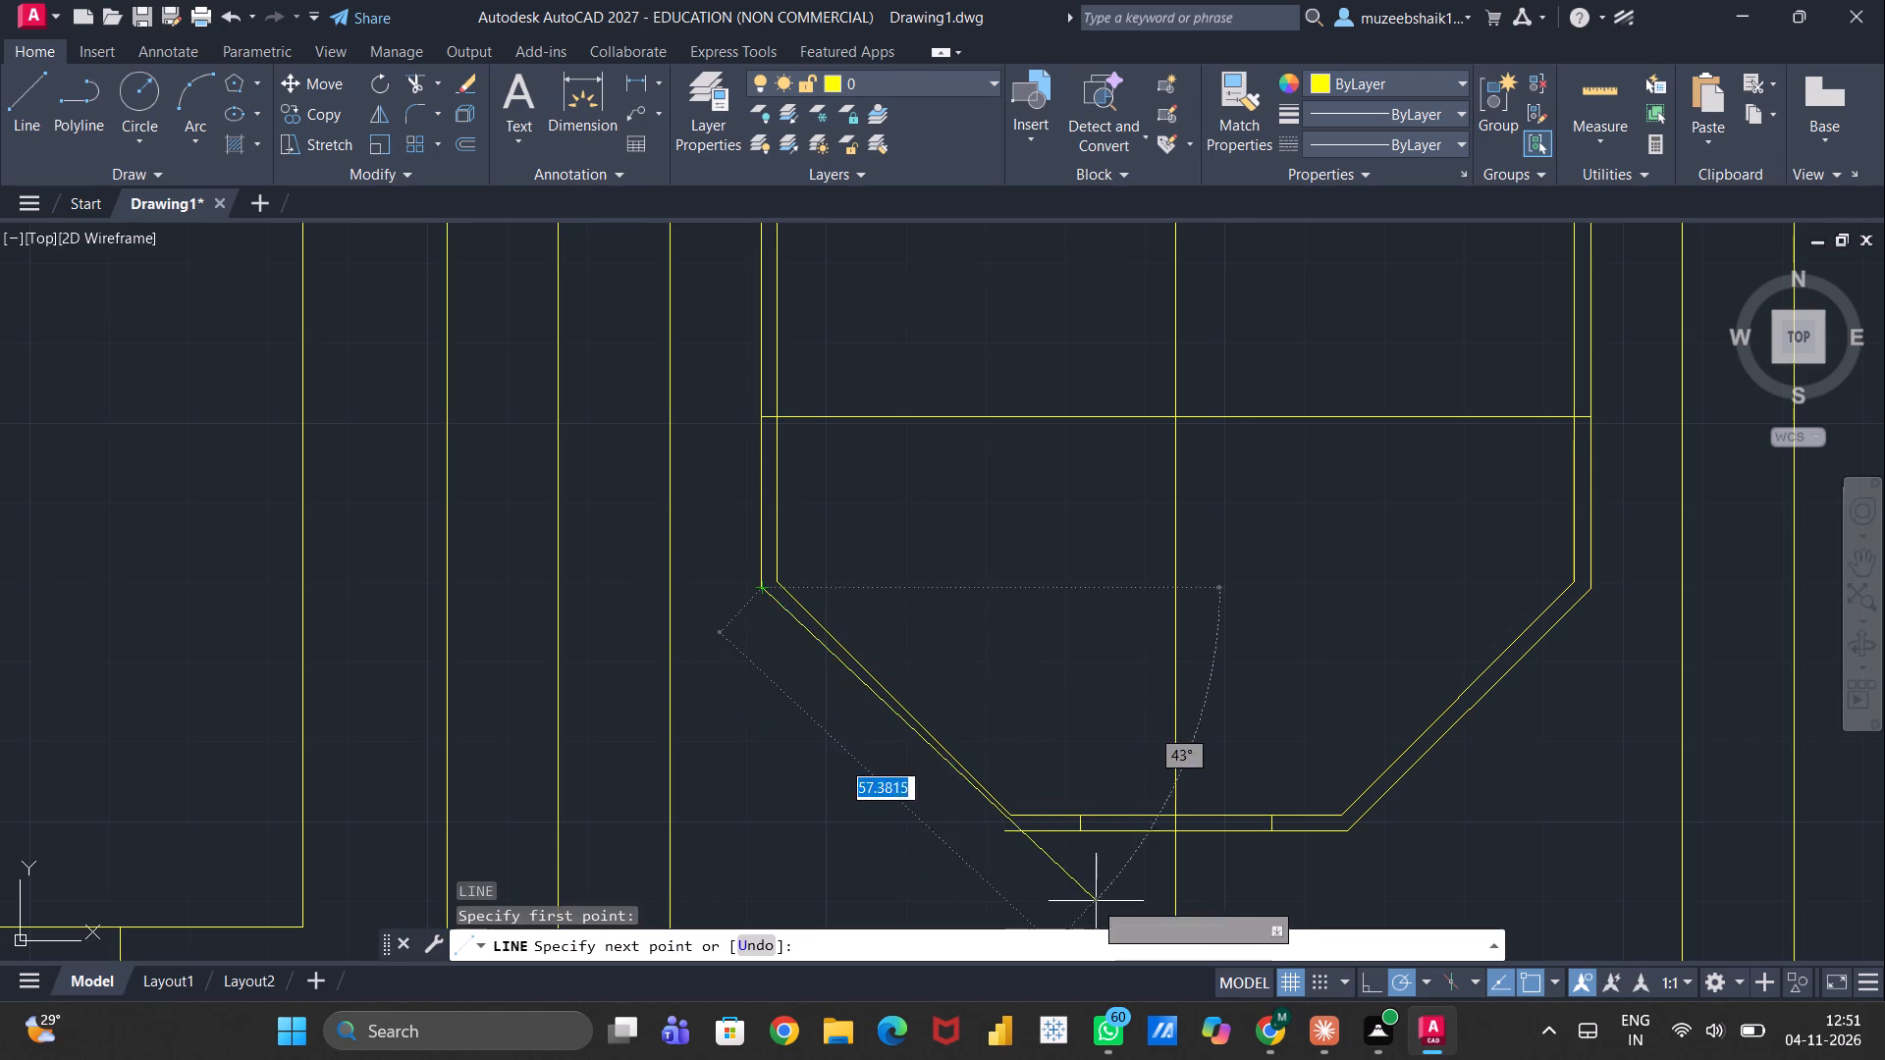
click(1010, 824)
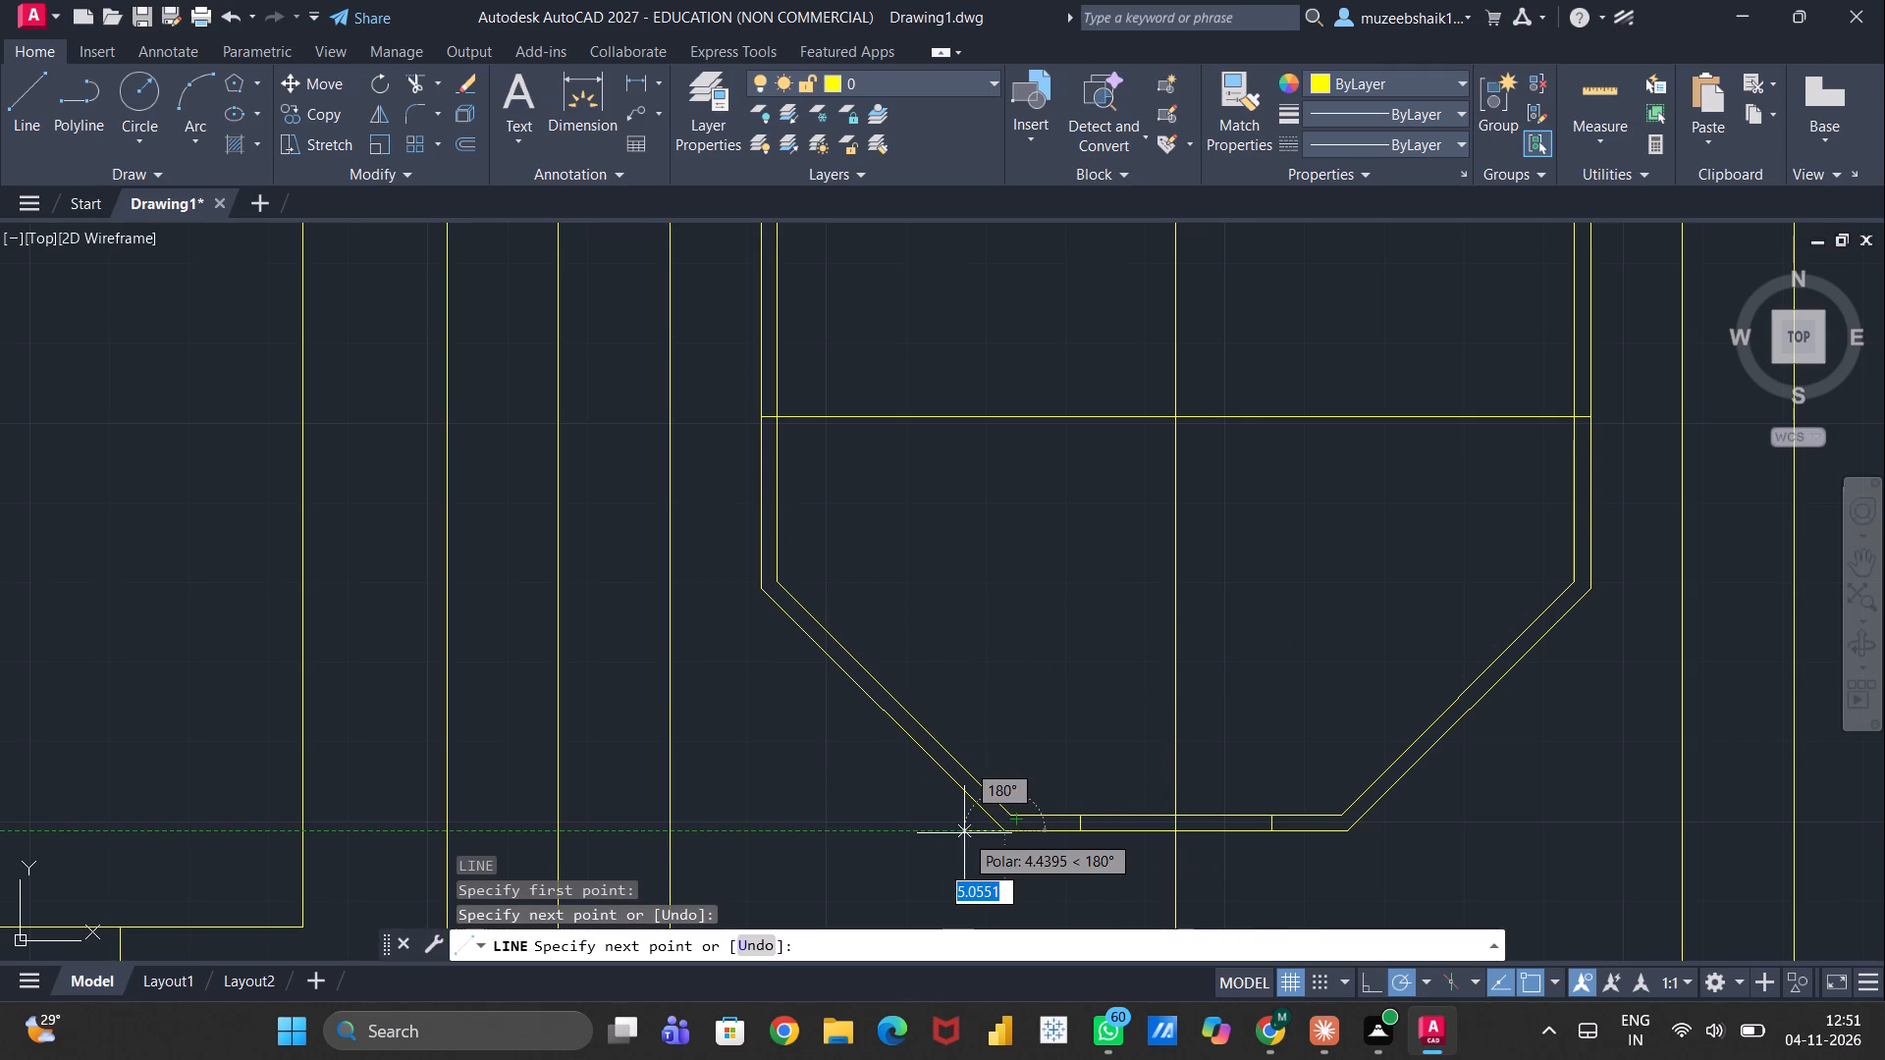
key(Escape)
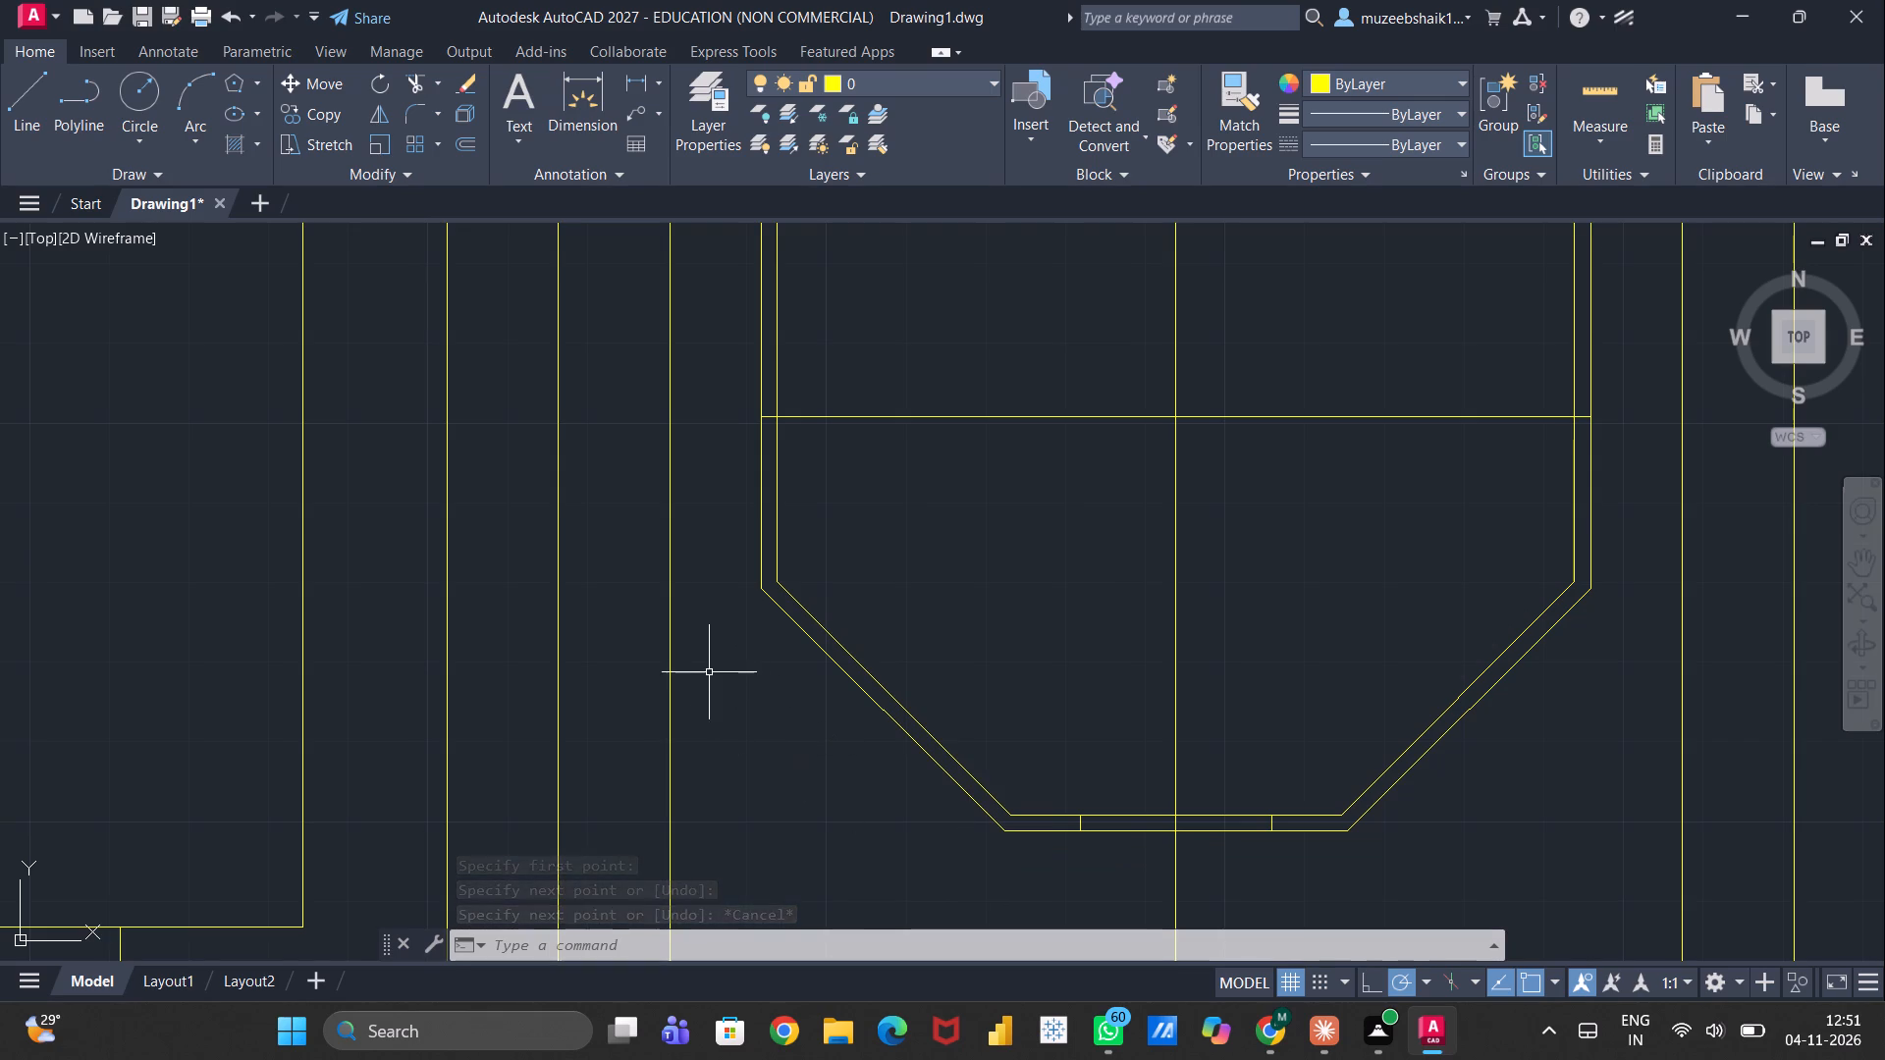
Assign the left half's outer central-recess contour, bore and counterbore edges, flange hole edges, and bottom recess line with its end arcs to the Hidden layer.
scroll(730, 647, down, 1)
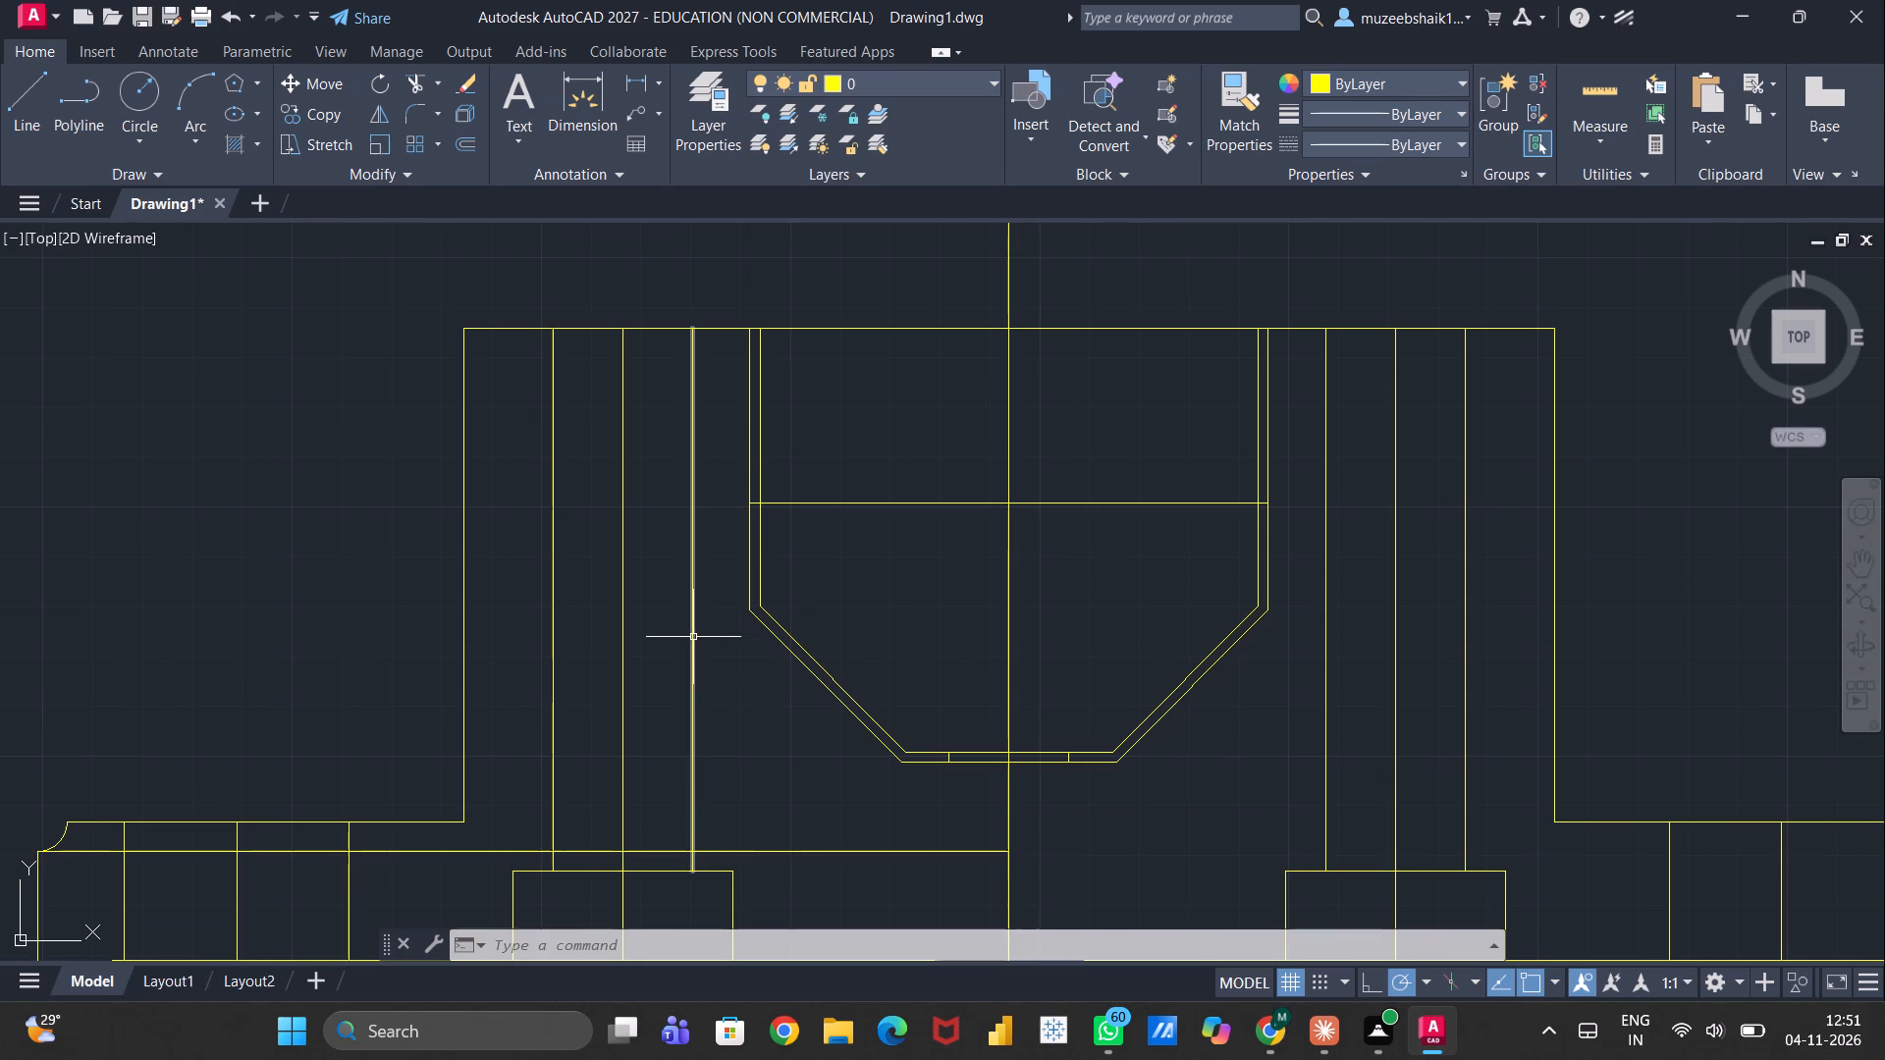
click(693, 637)
click(749, 577)
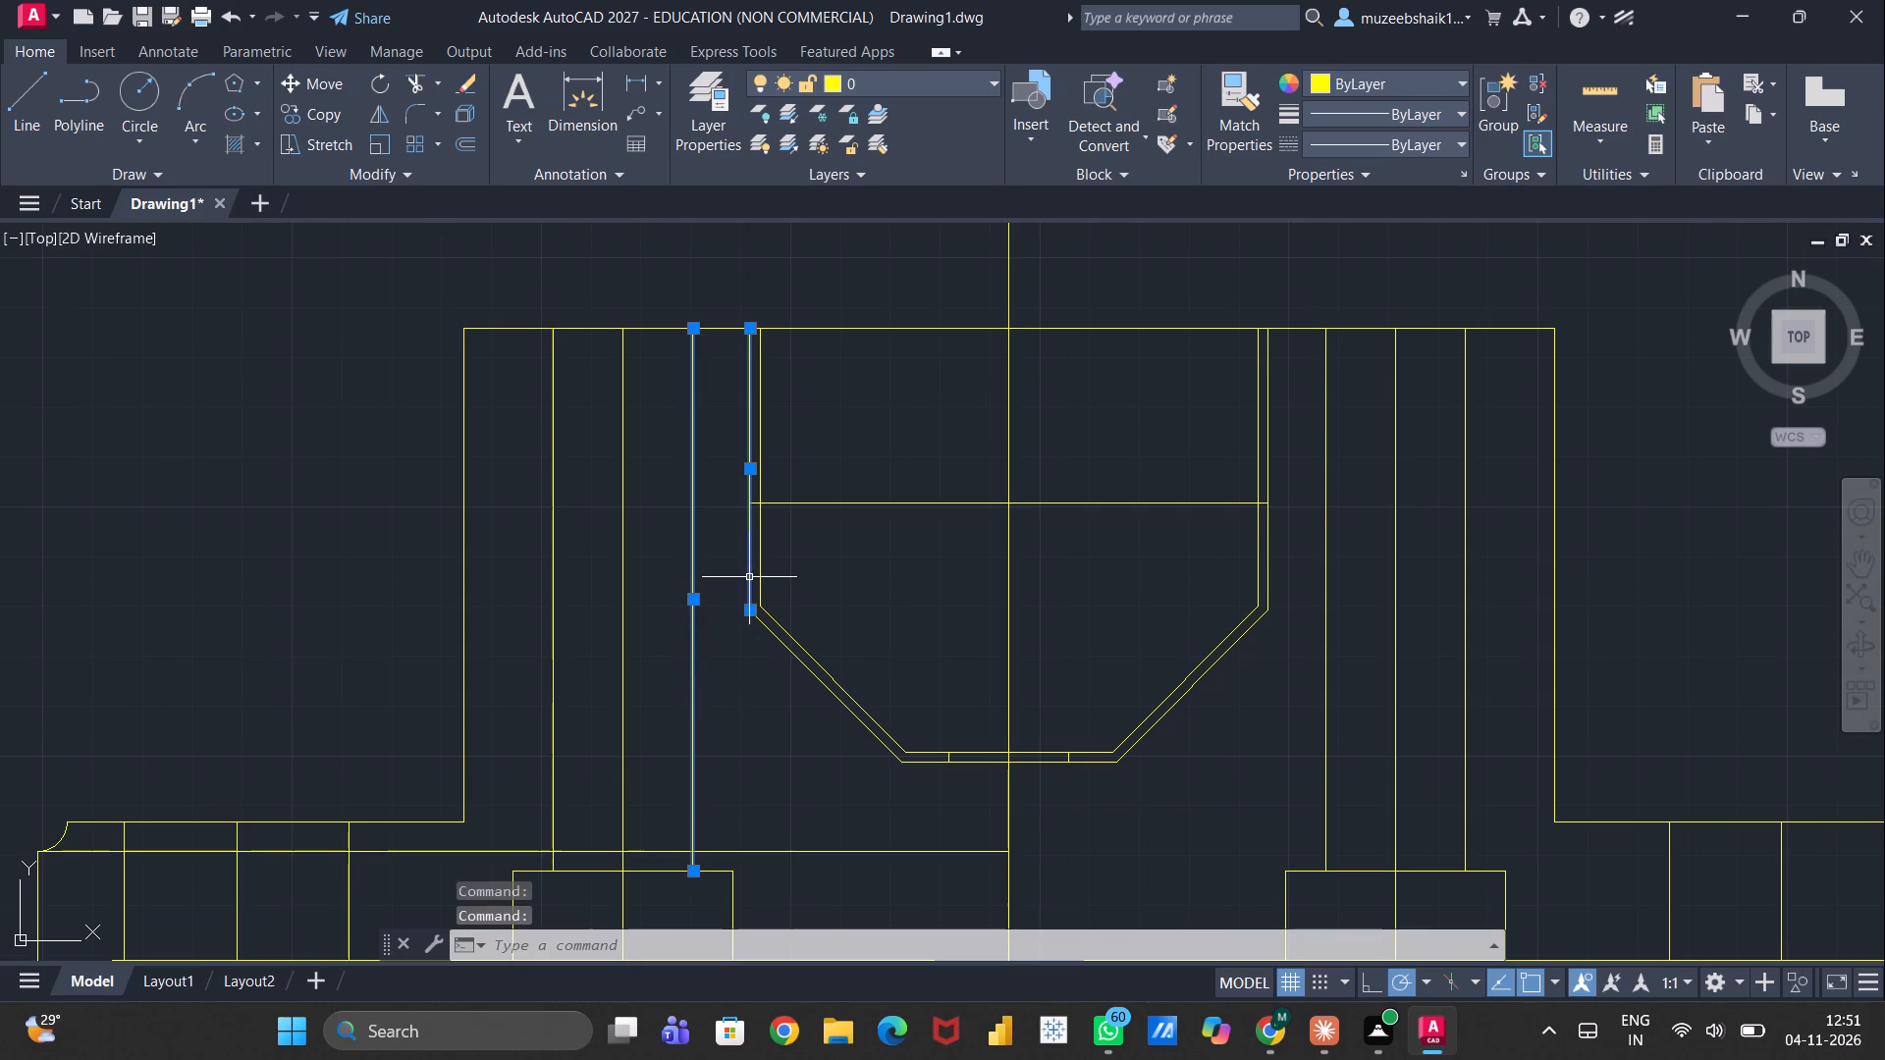
click(787, 654)
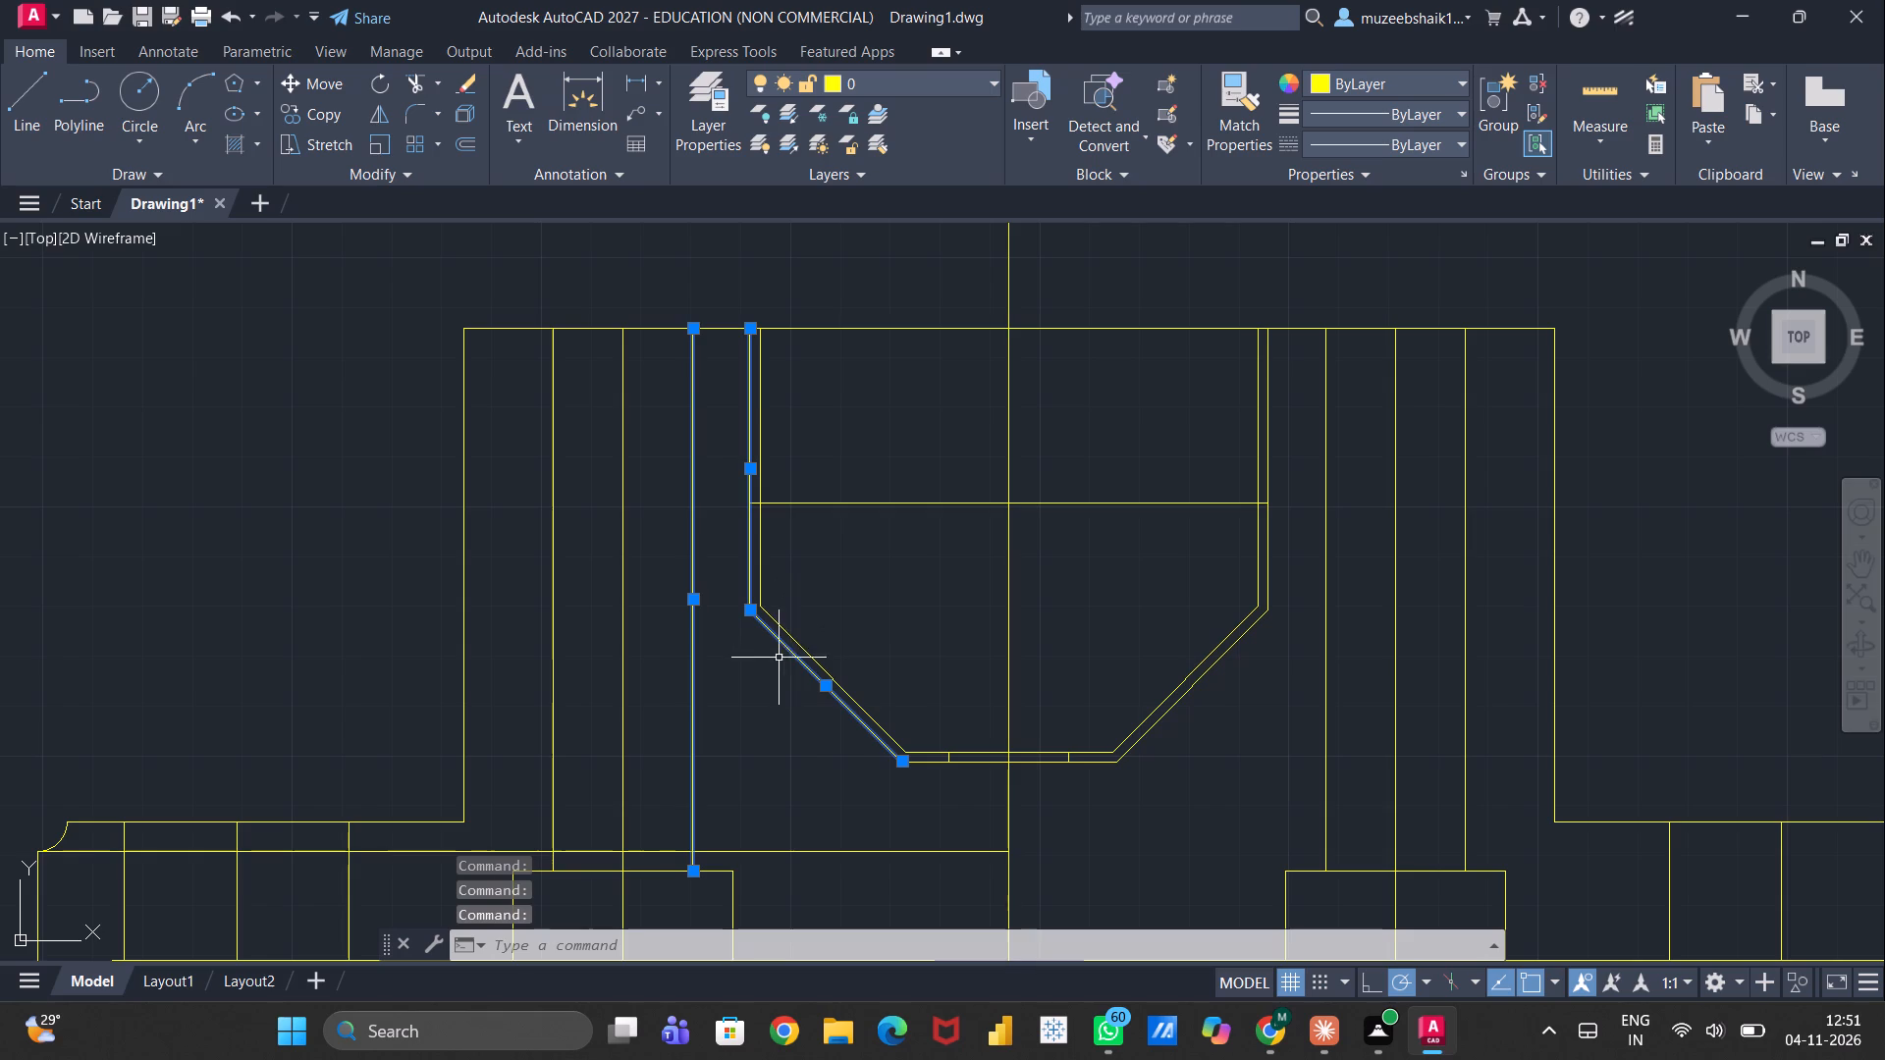
click(963, 760)
scroll(912, 771, down, 2)
scroll(912, 771, up, 2)
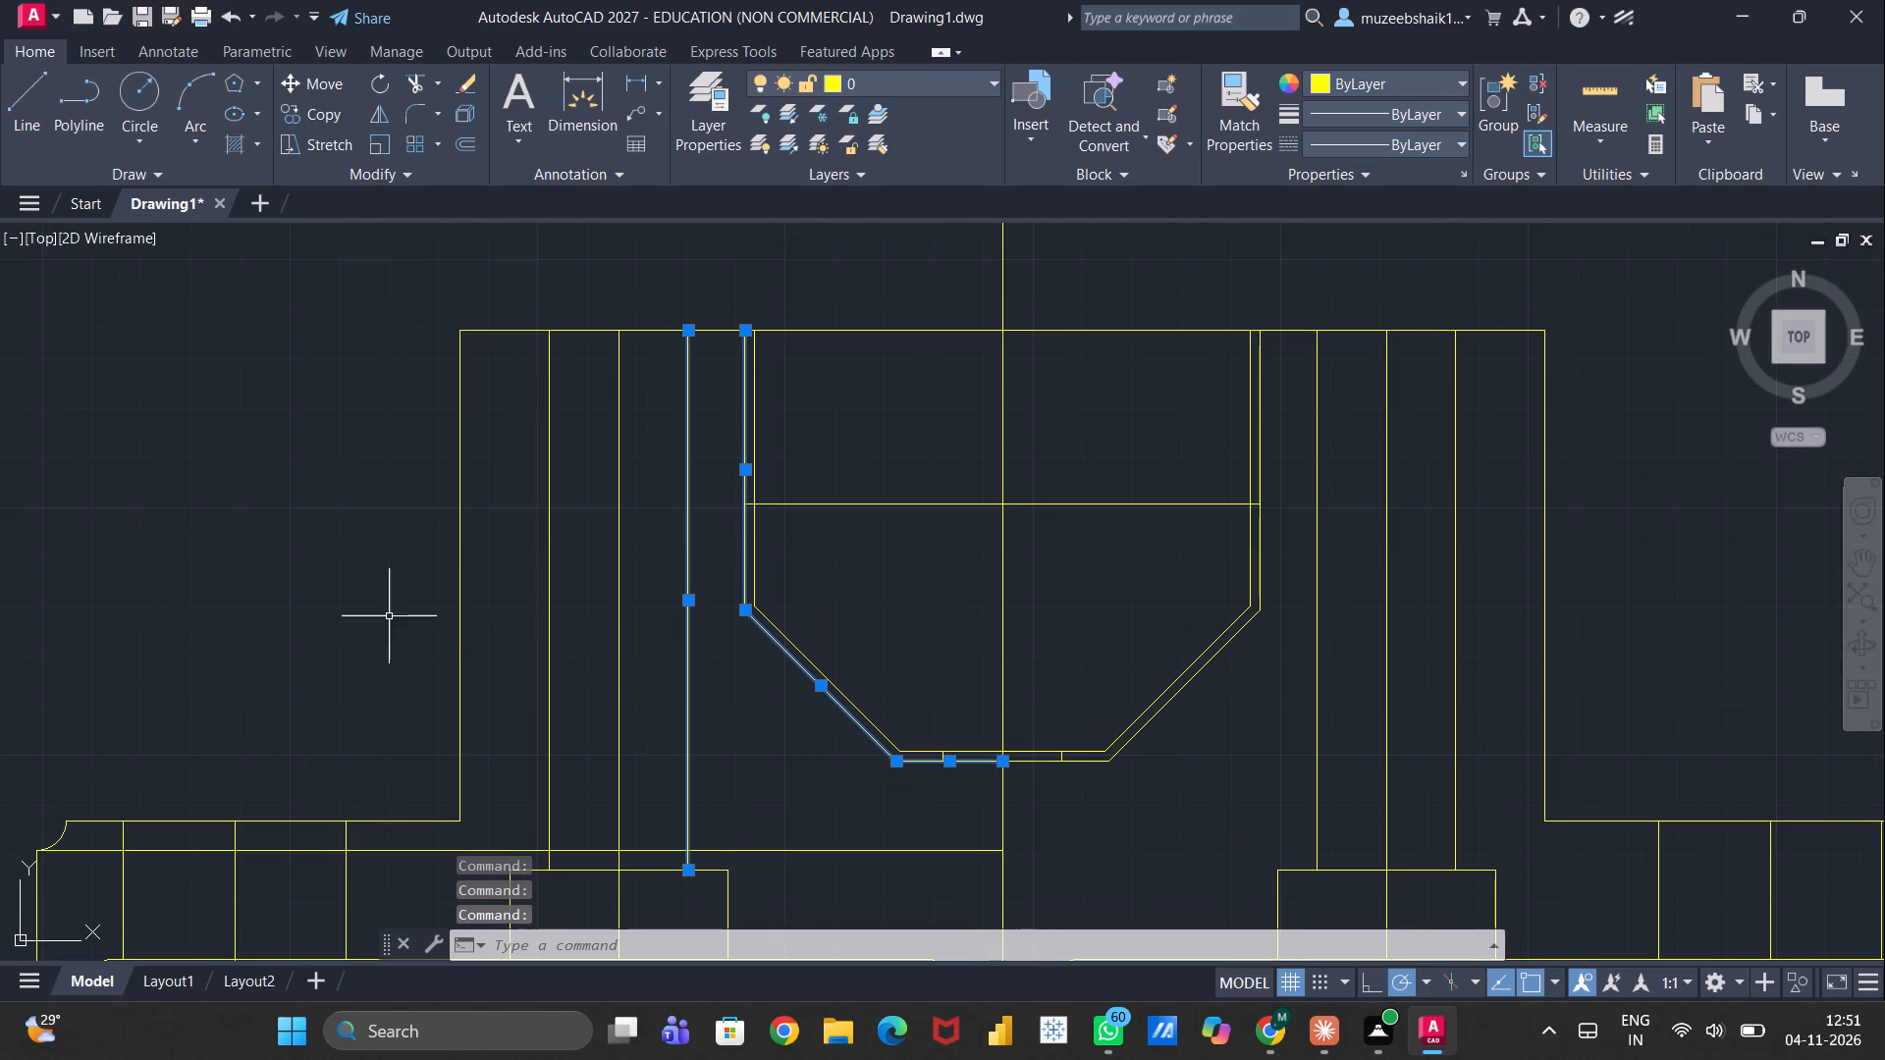
click(549, 667)
click(656, 870)
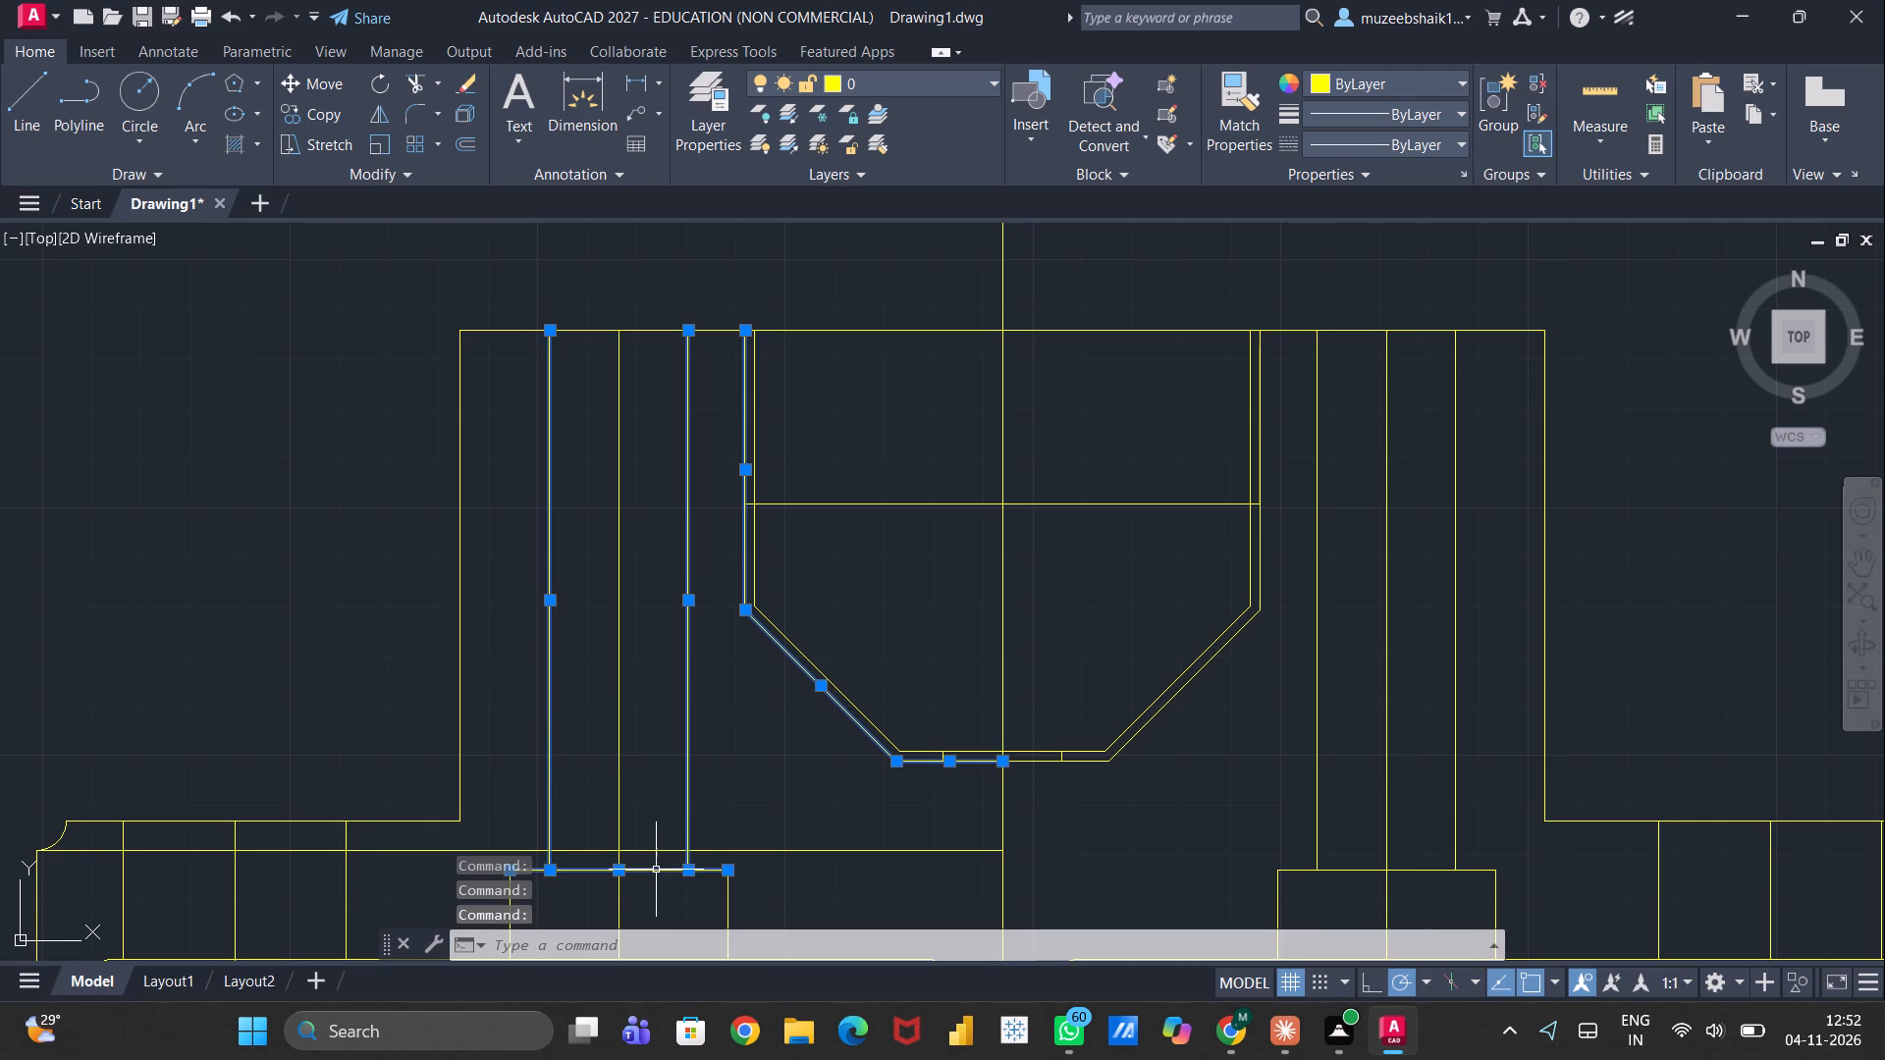
click(725, 883)
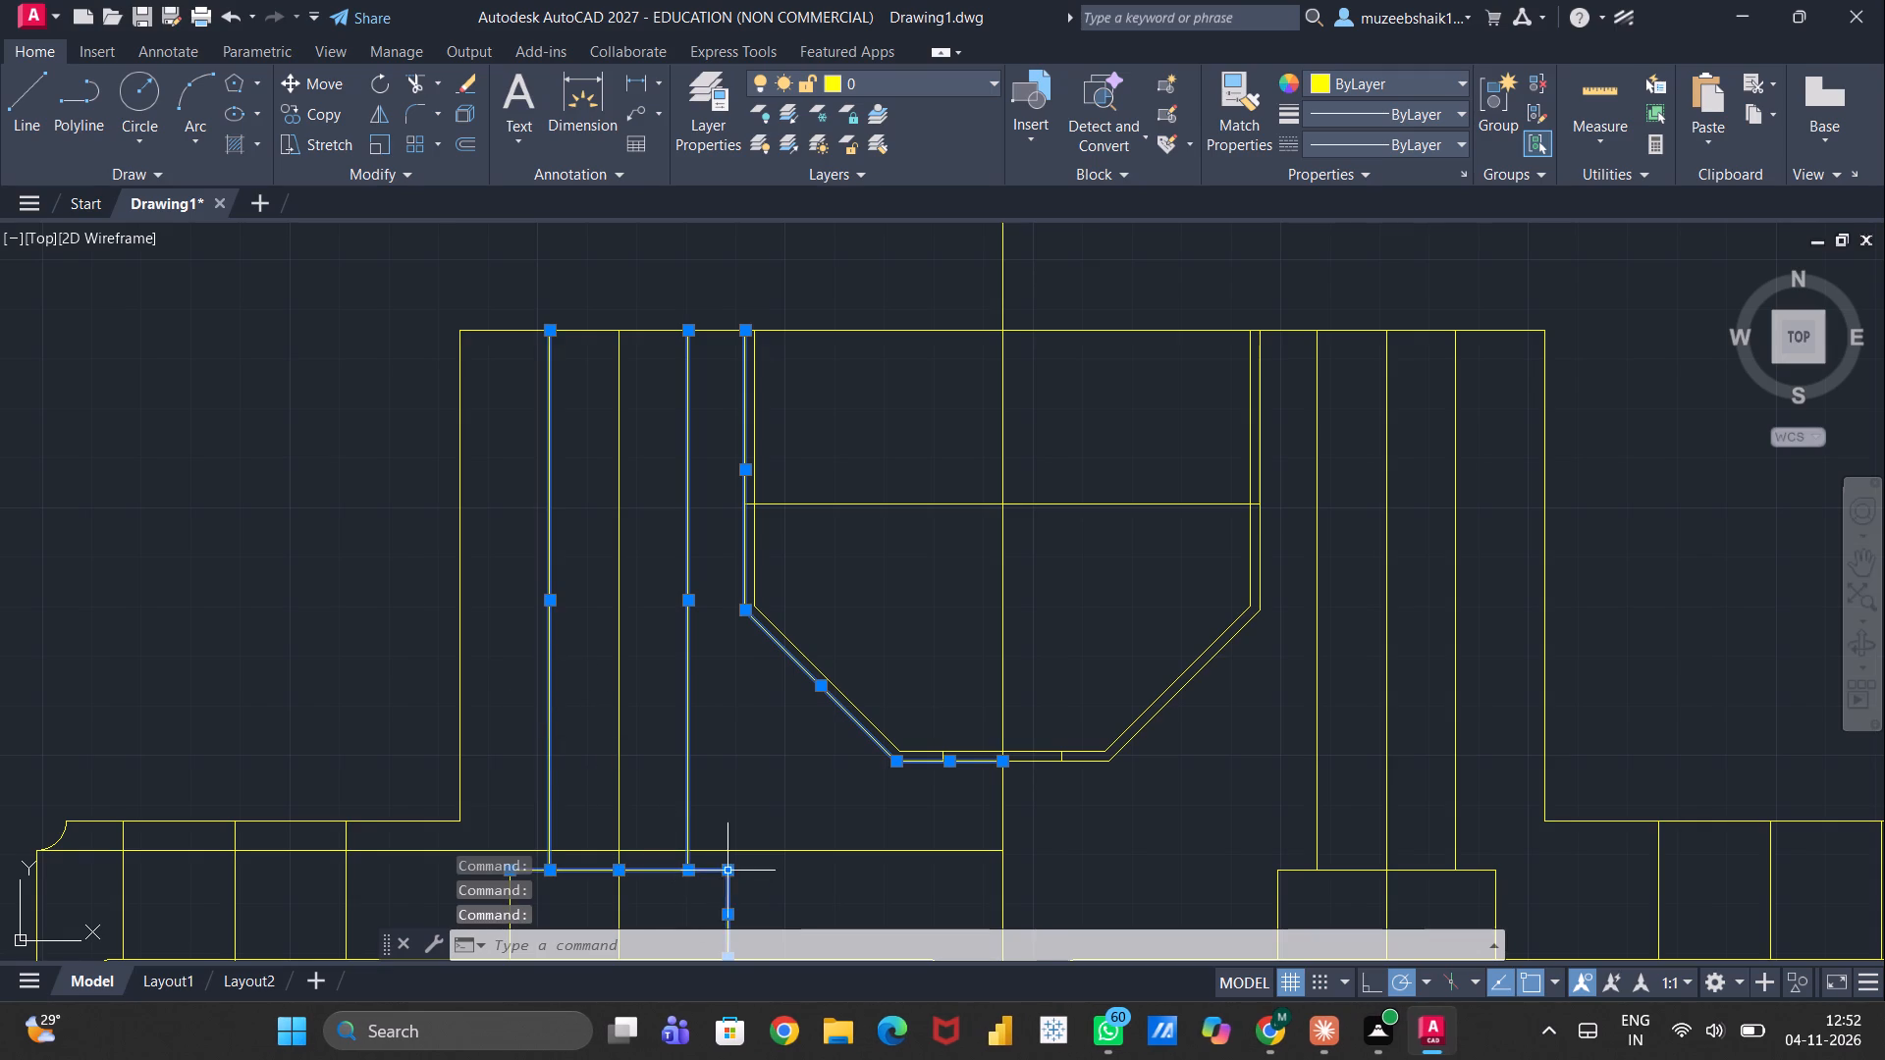
scroll(742, 848, down, 2)
scroll(668, 870, up, 2)
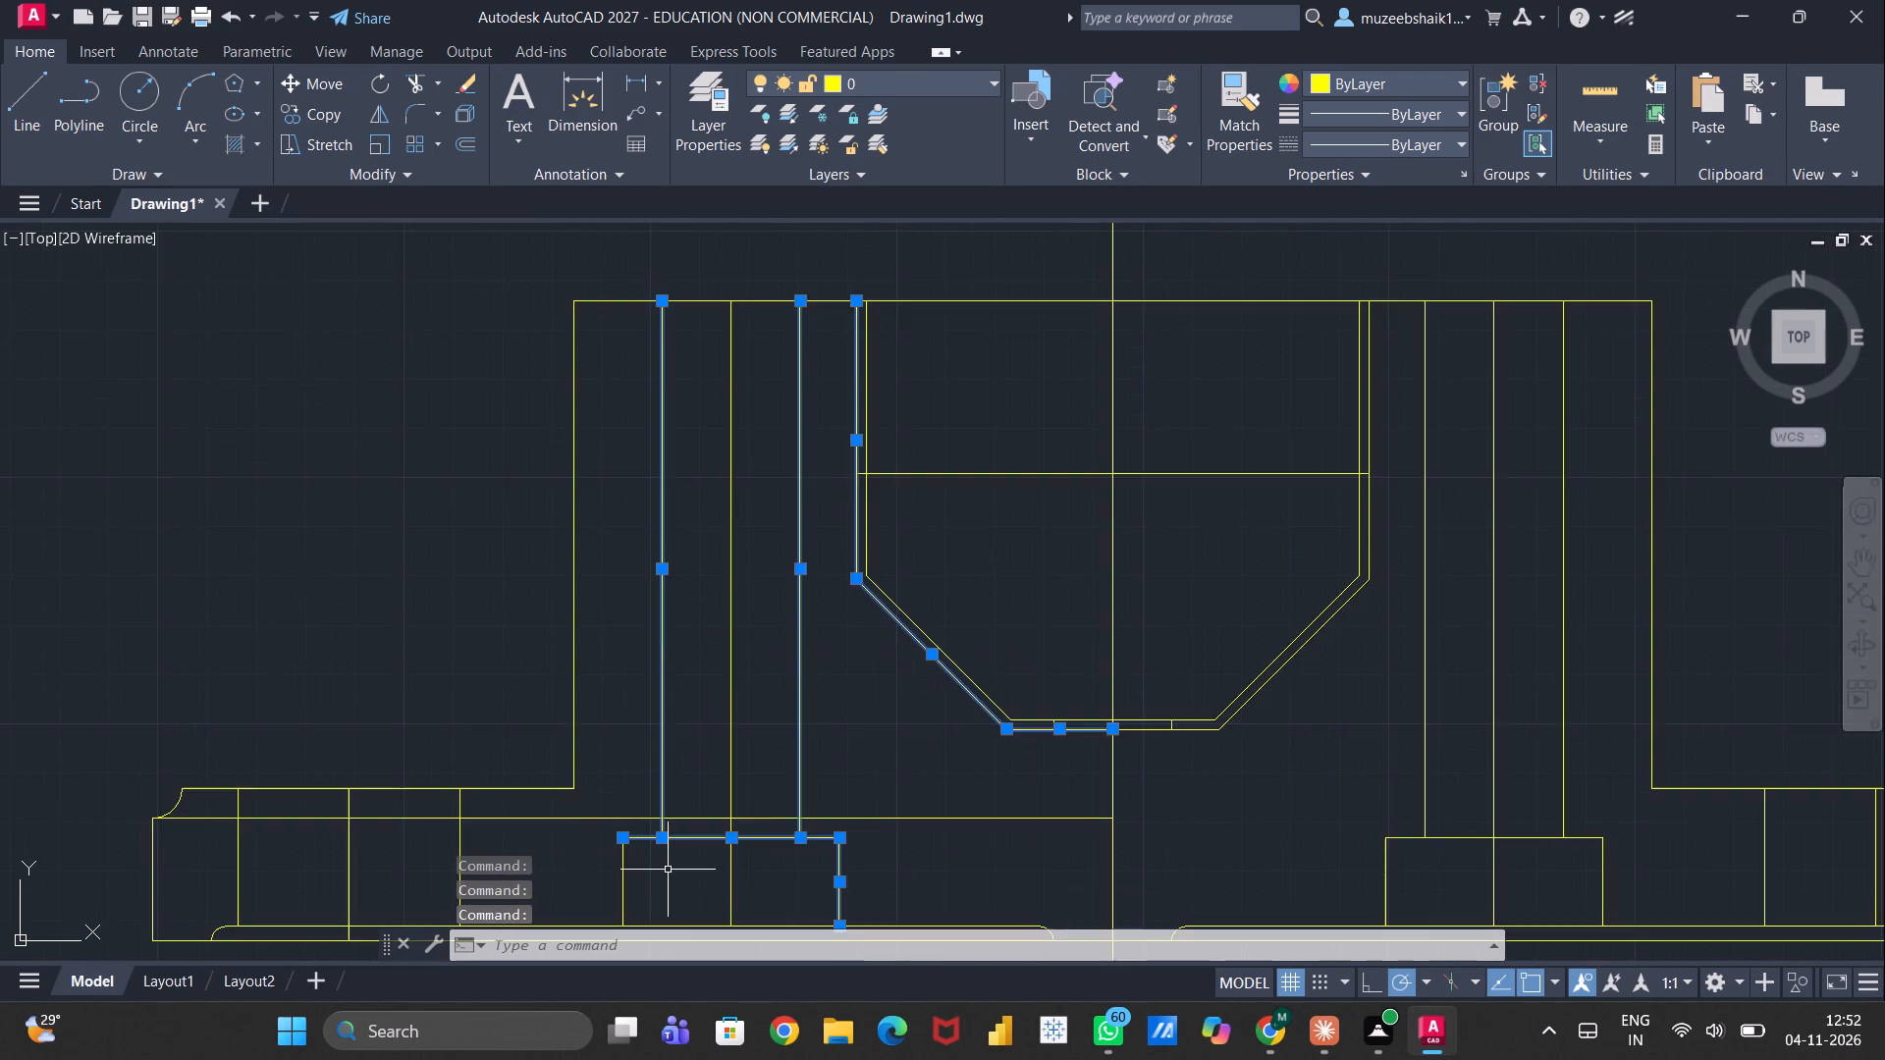
scroll(668, 870, up, 1)
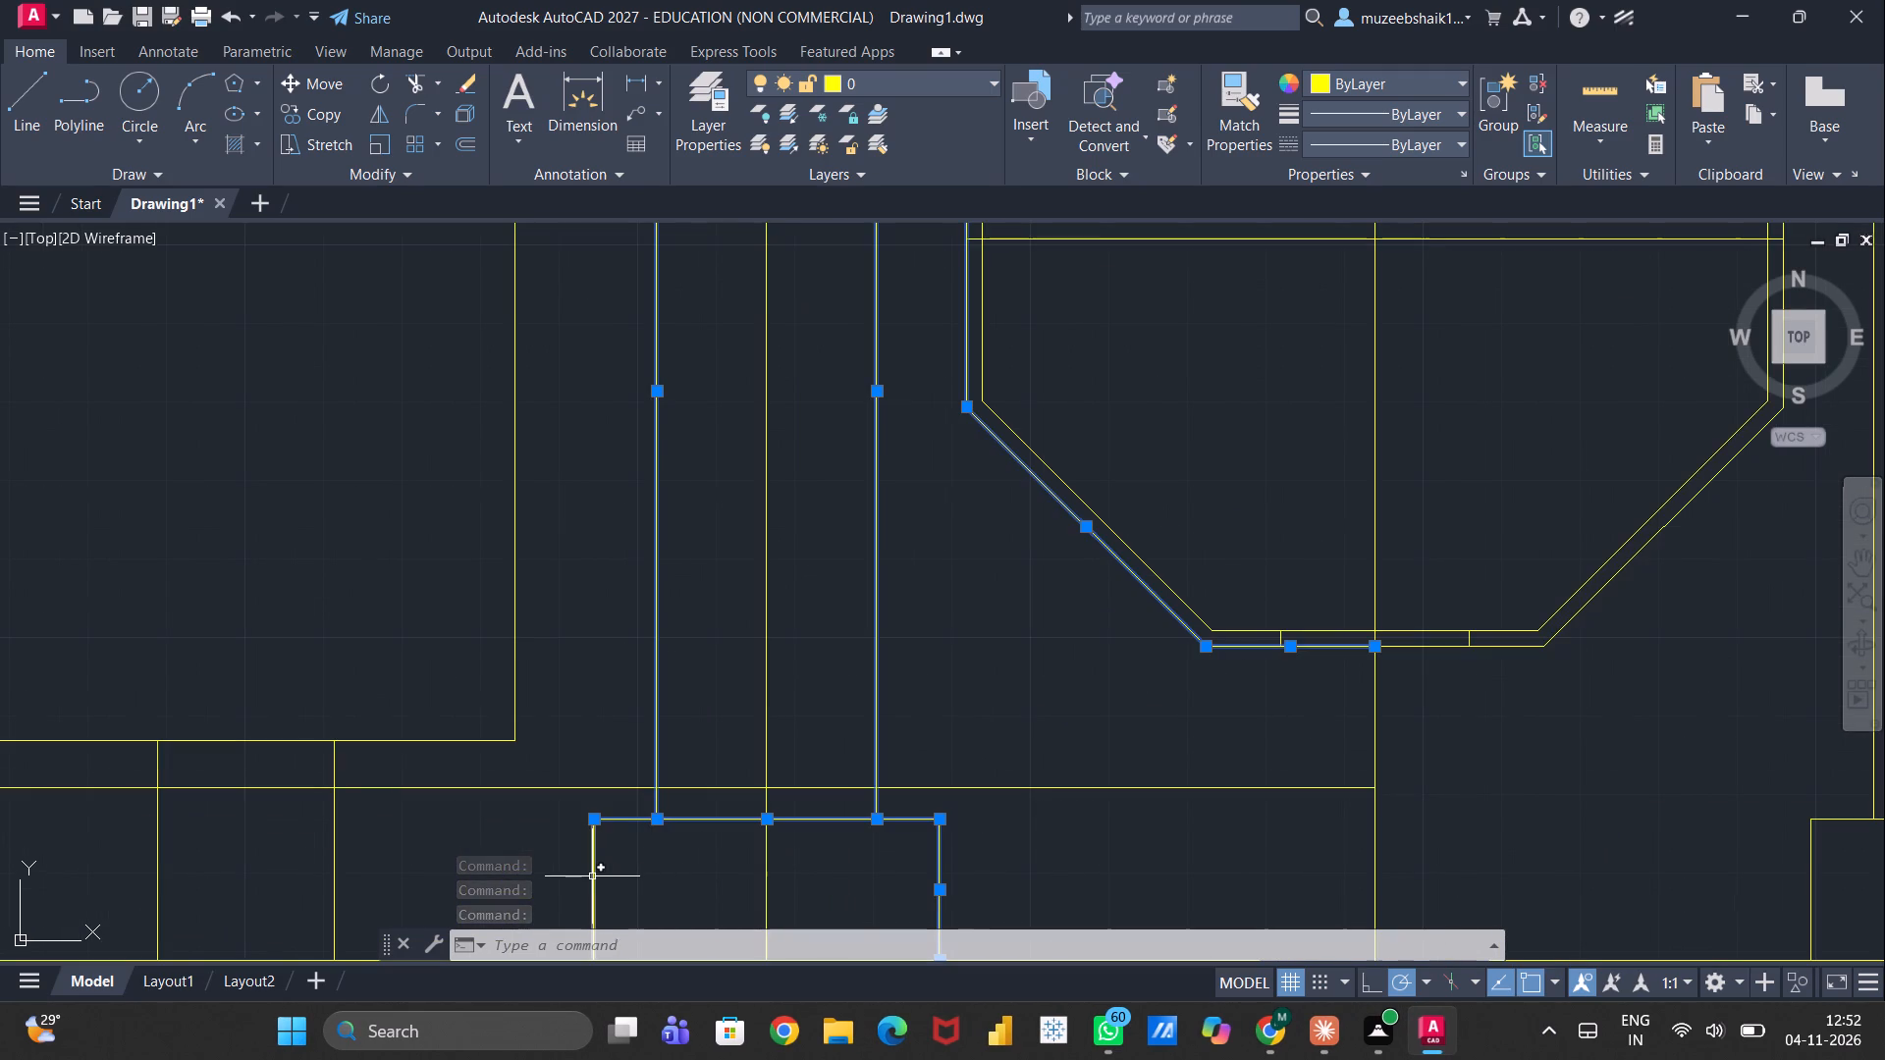
click(592, 876)
middle_drag(637, 888, 1225, 608)
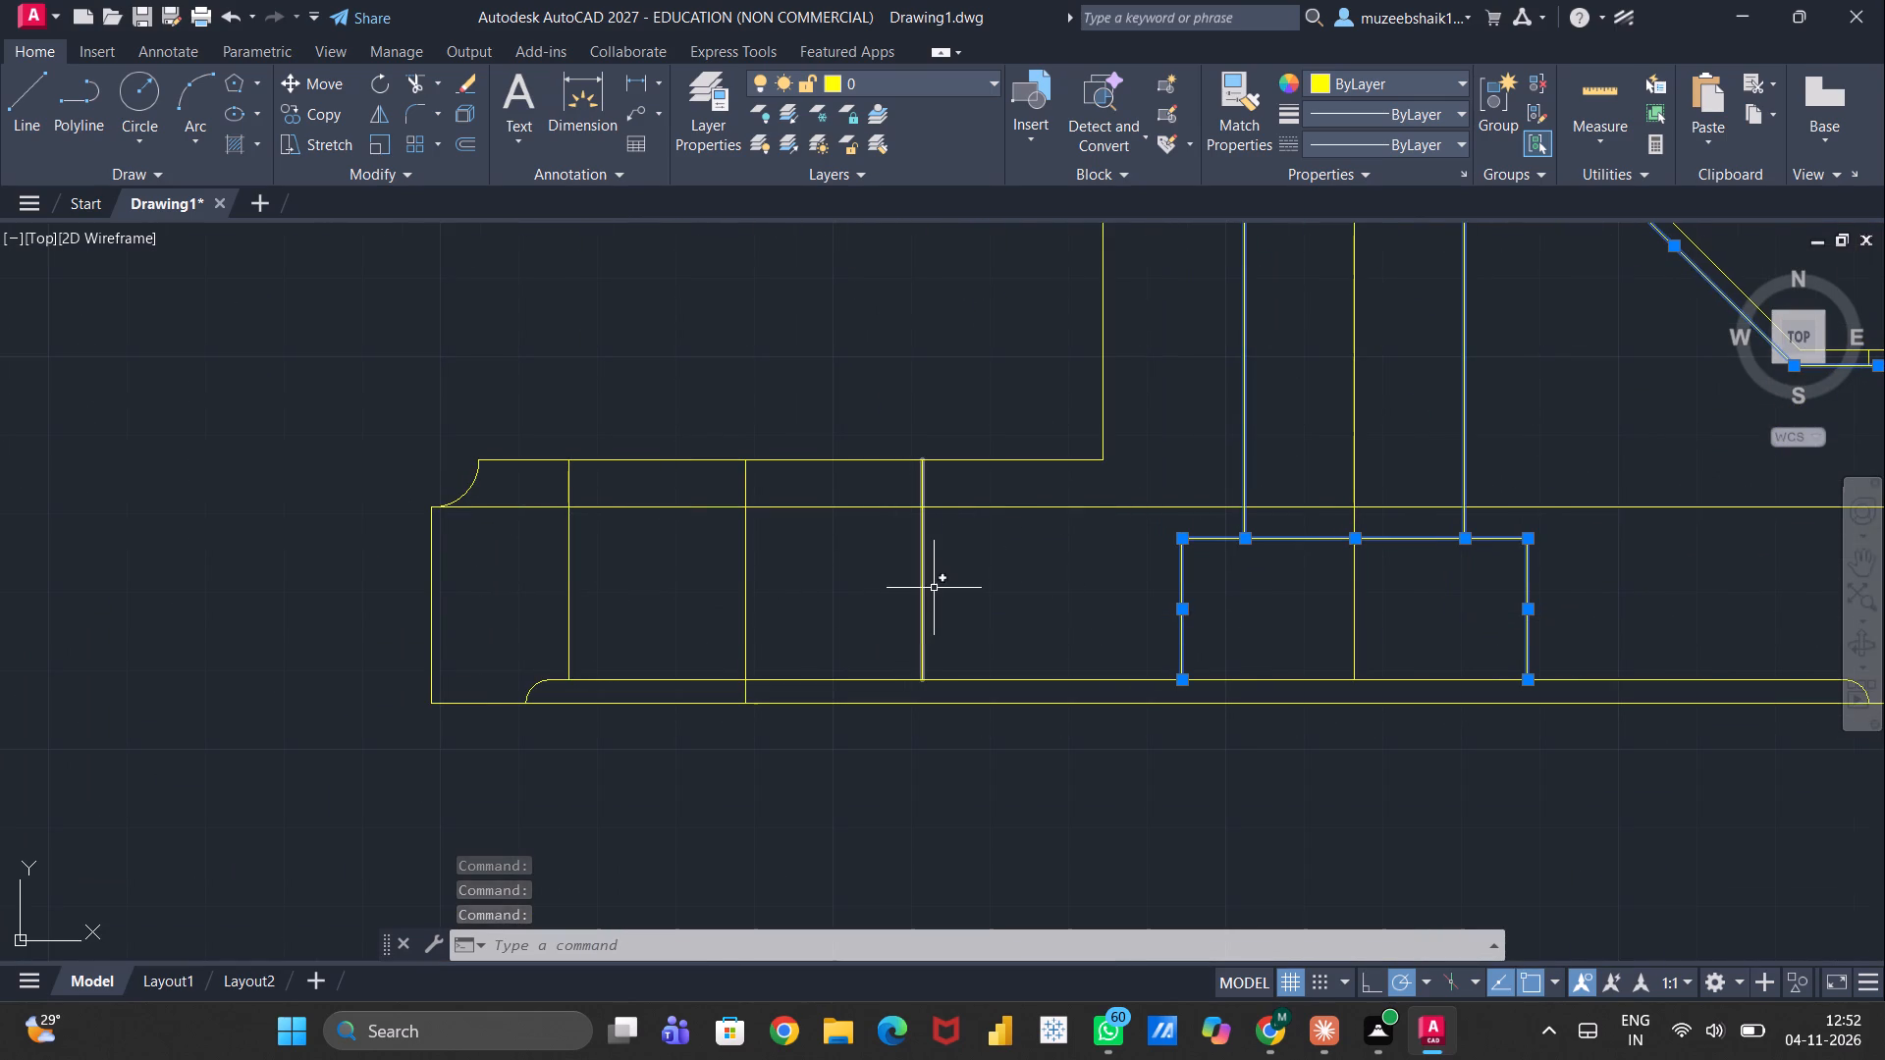
click(925, 588)
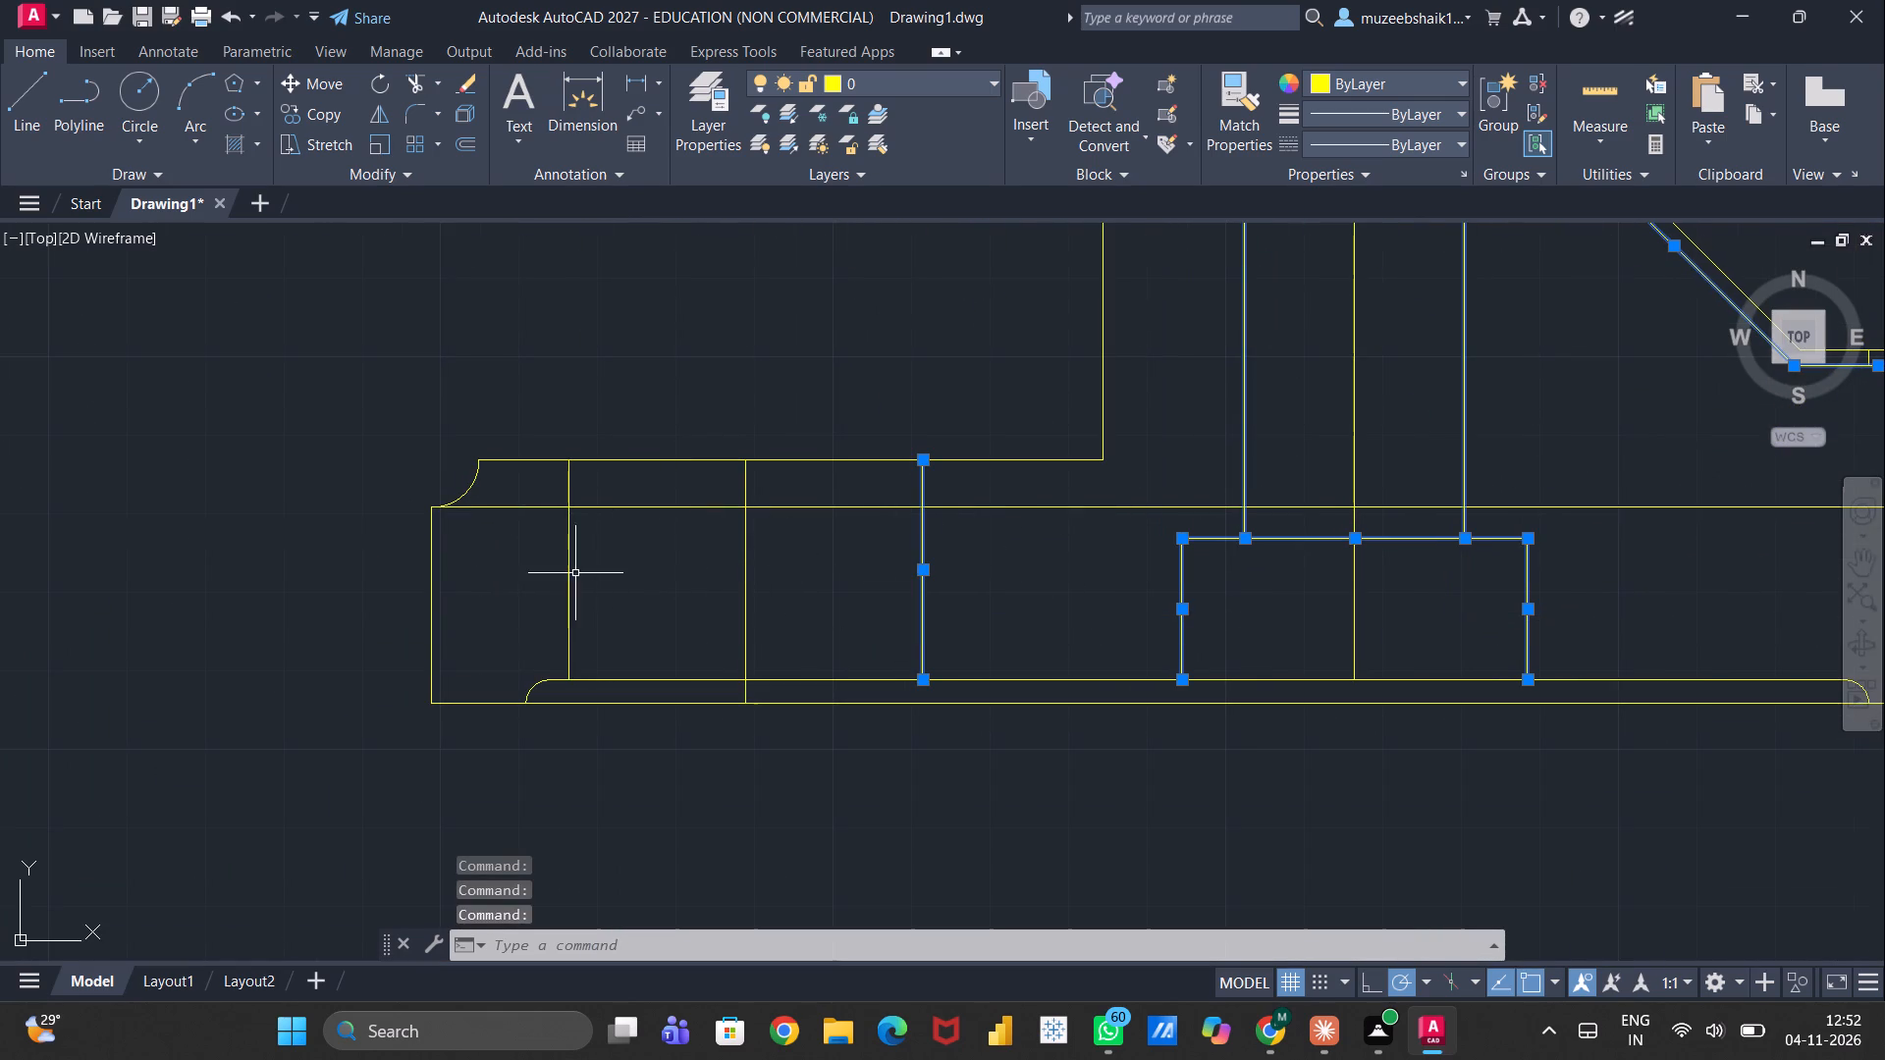
click(566, 598)
click(658, 677)
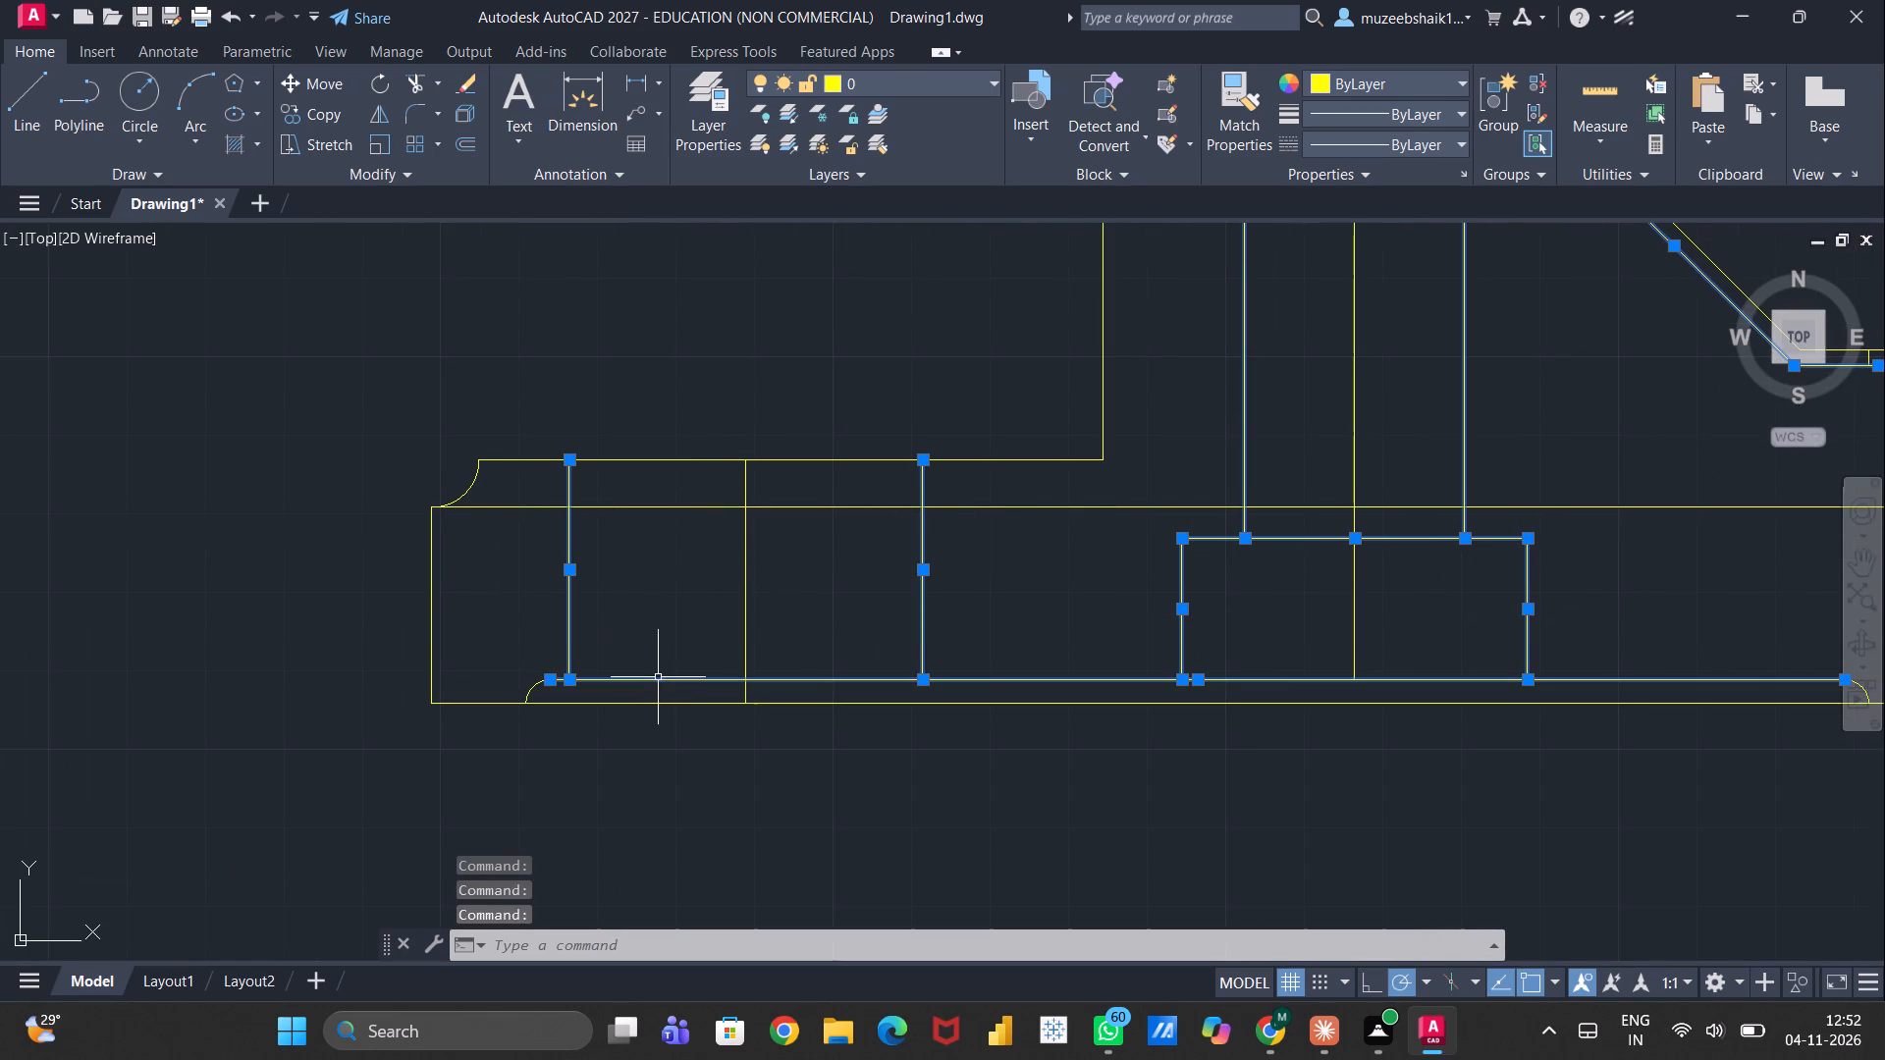
click(530, 693)
middle_drag(1124, 622, 491, 685)
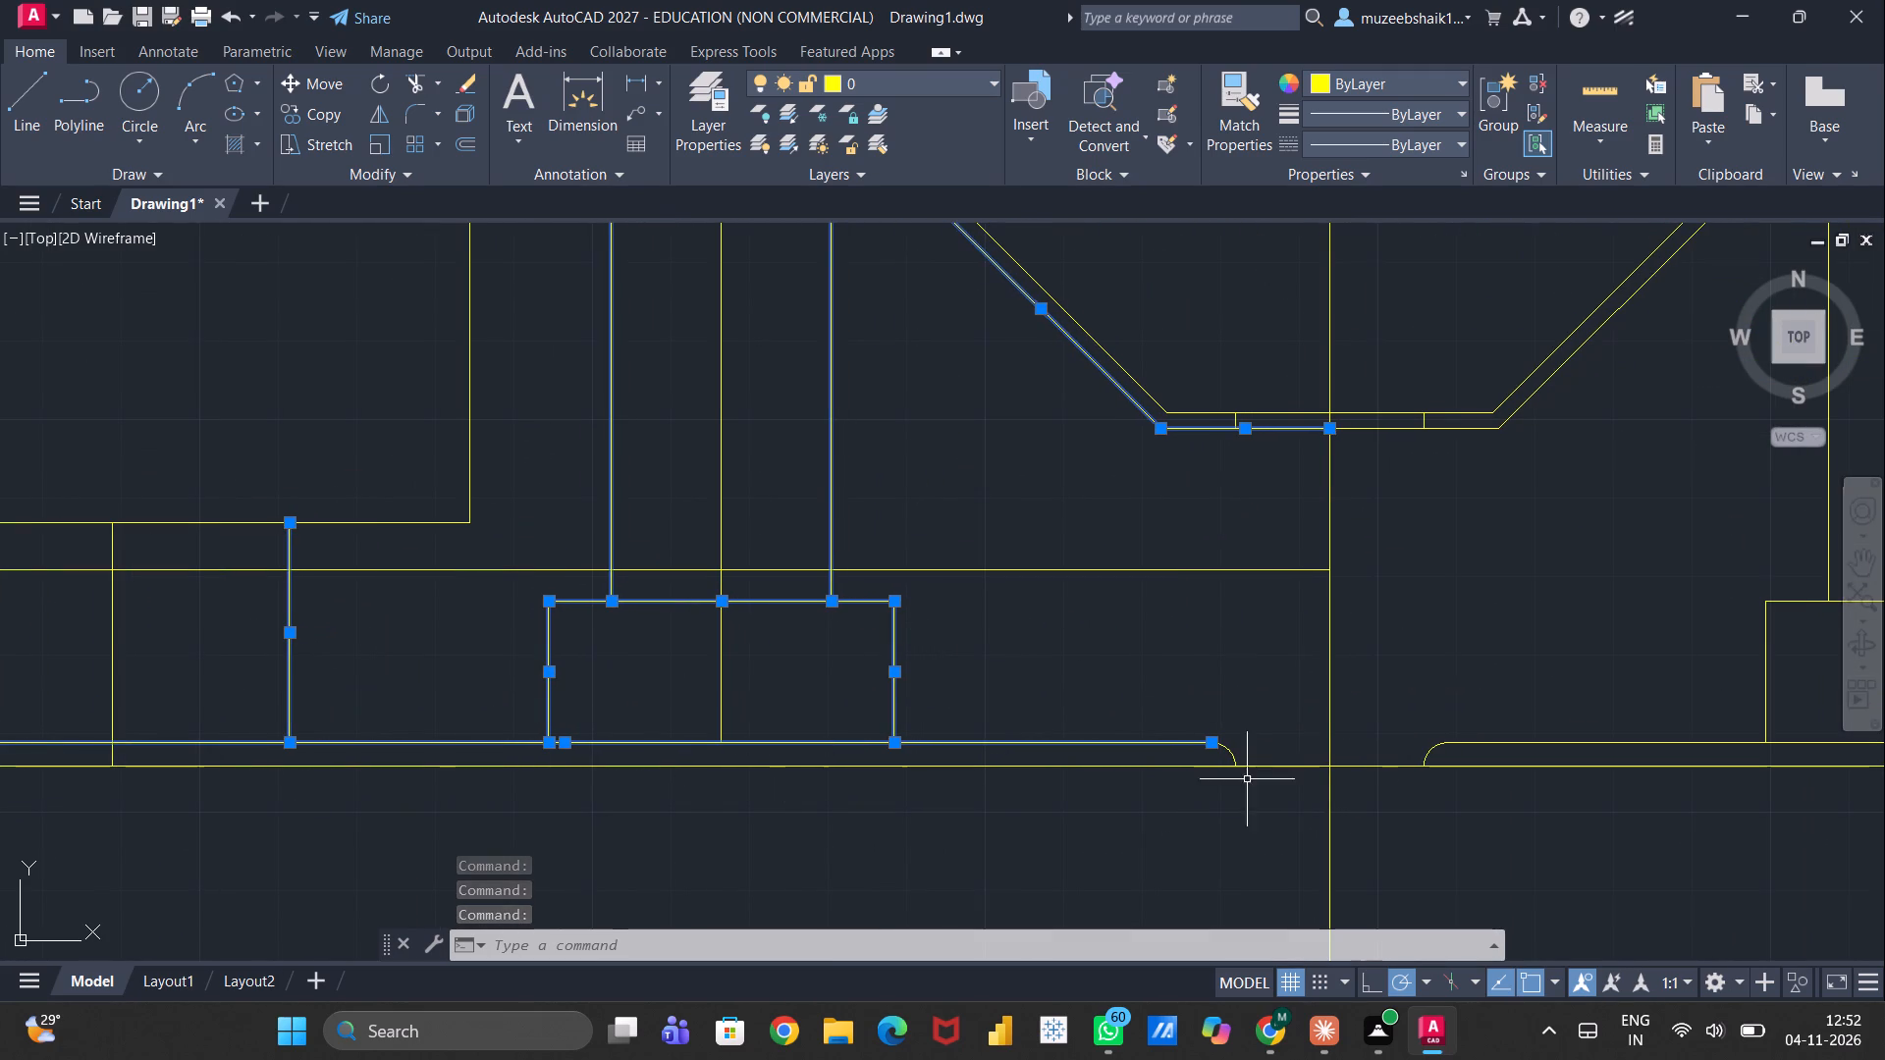
click(1233, 755)
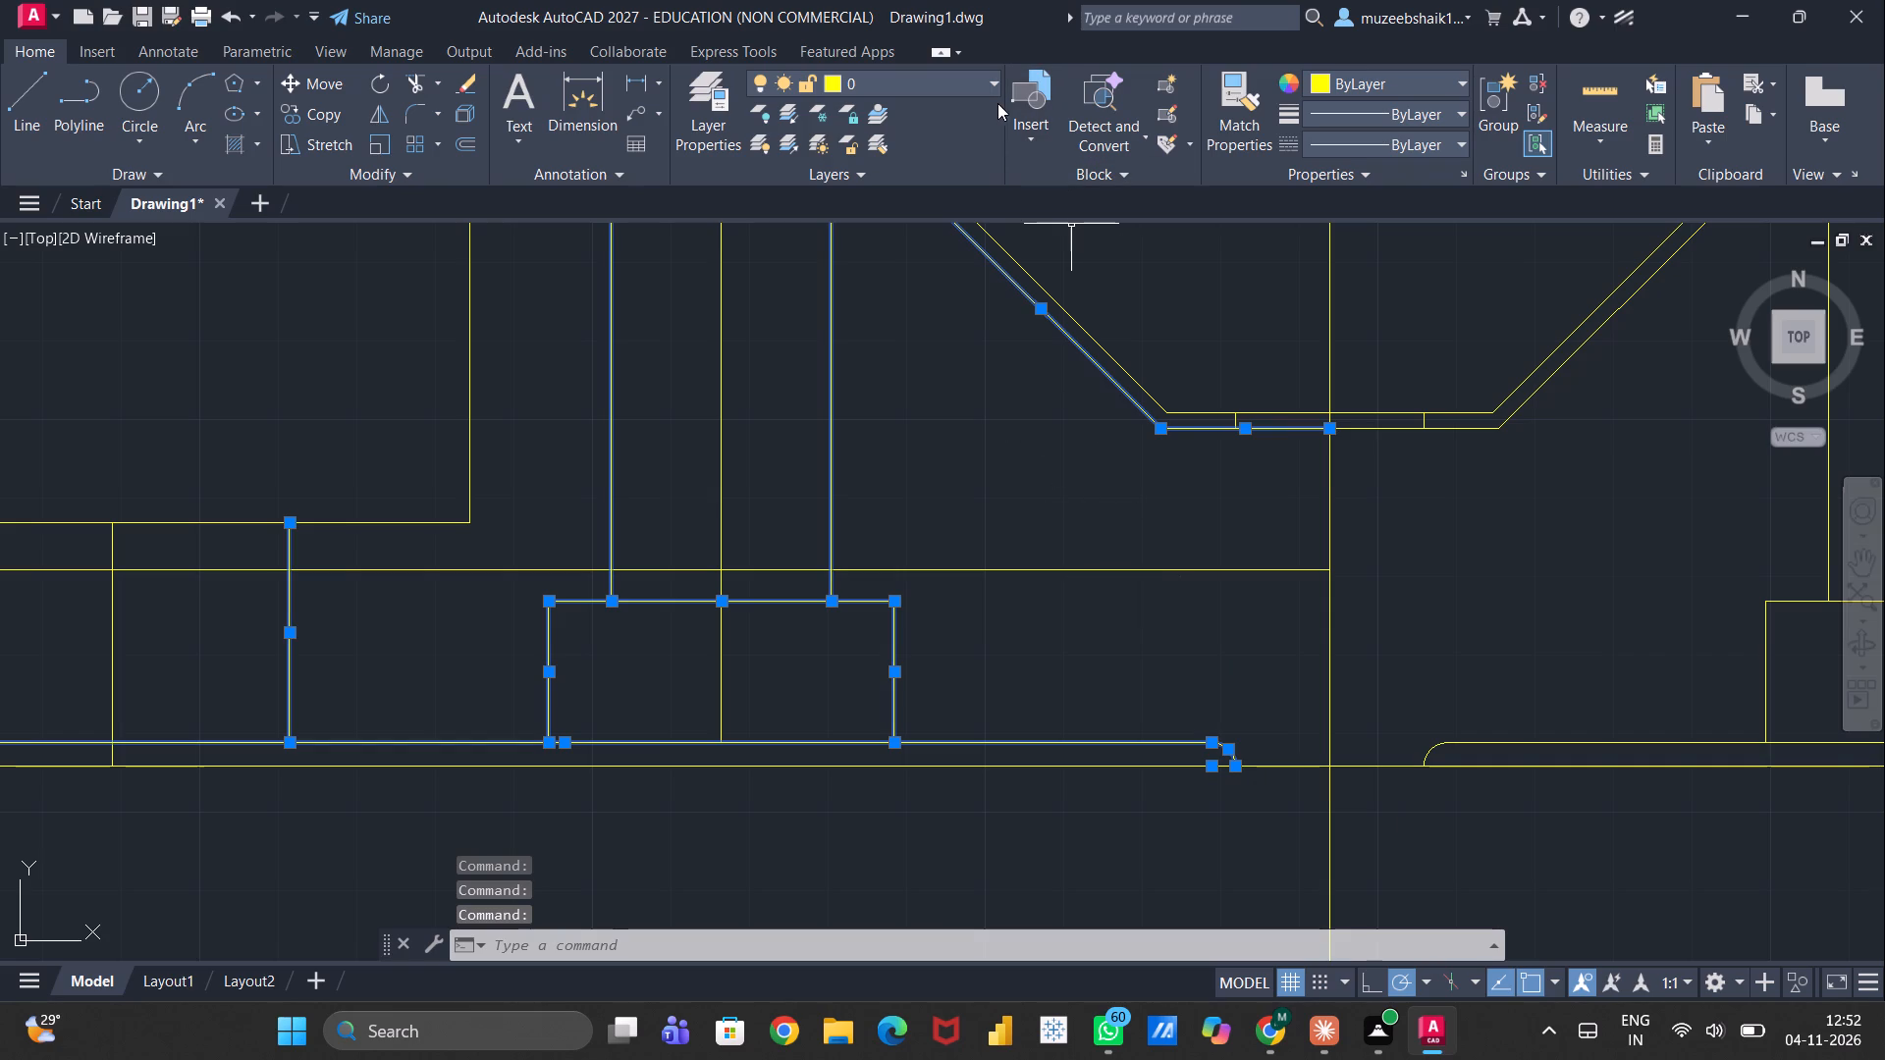
click(973, 79)
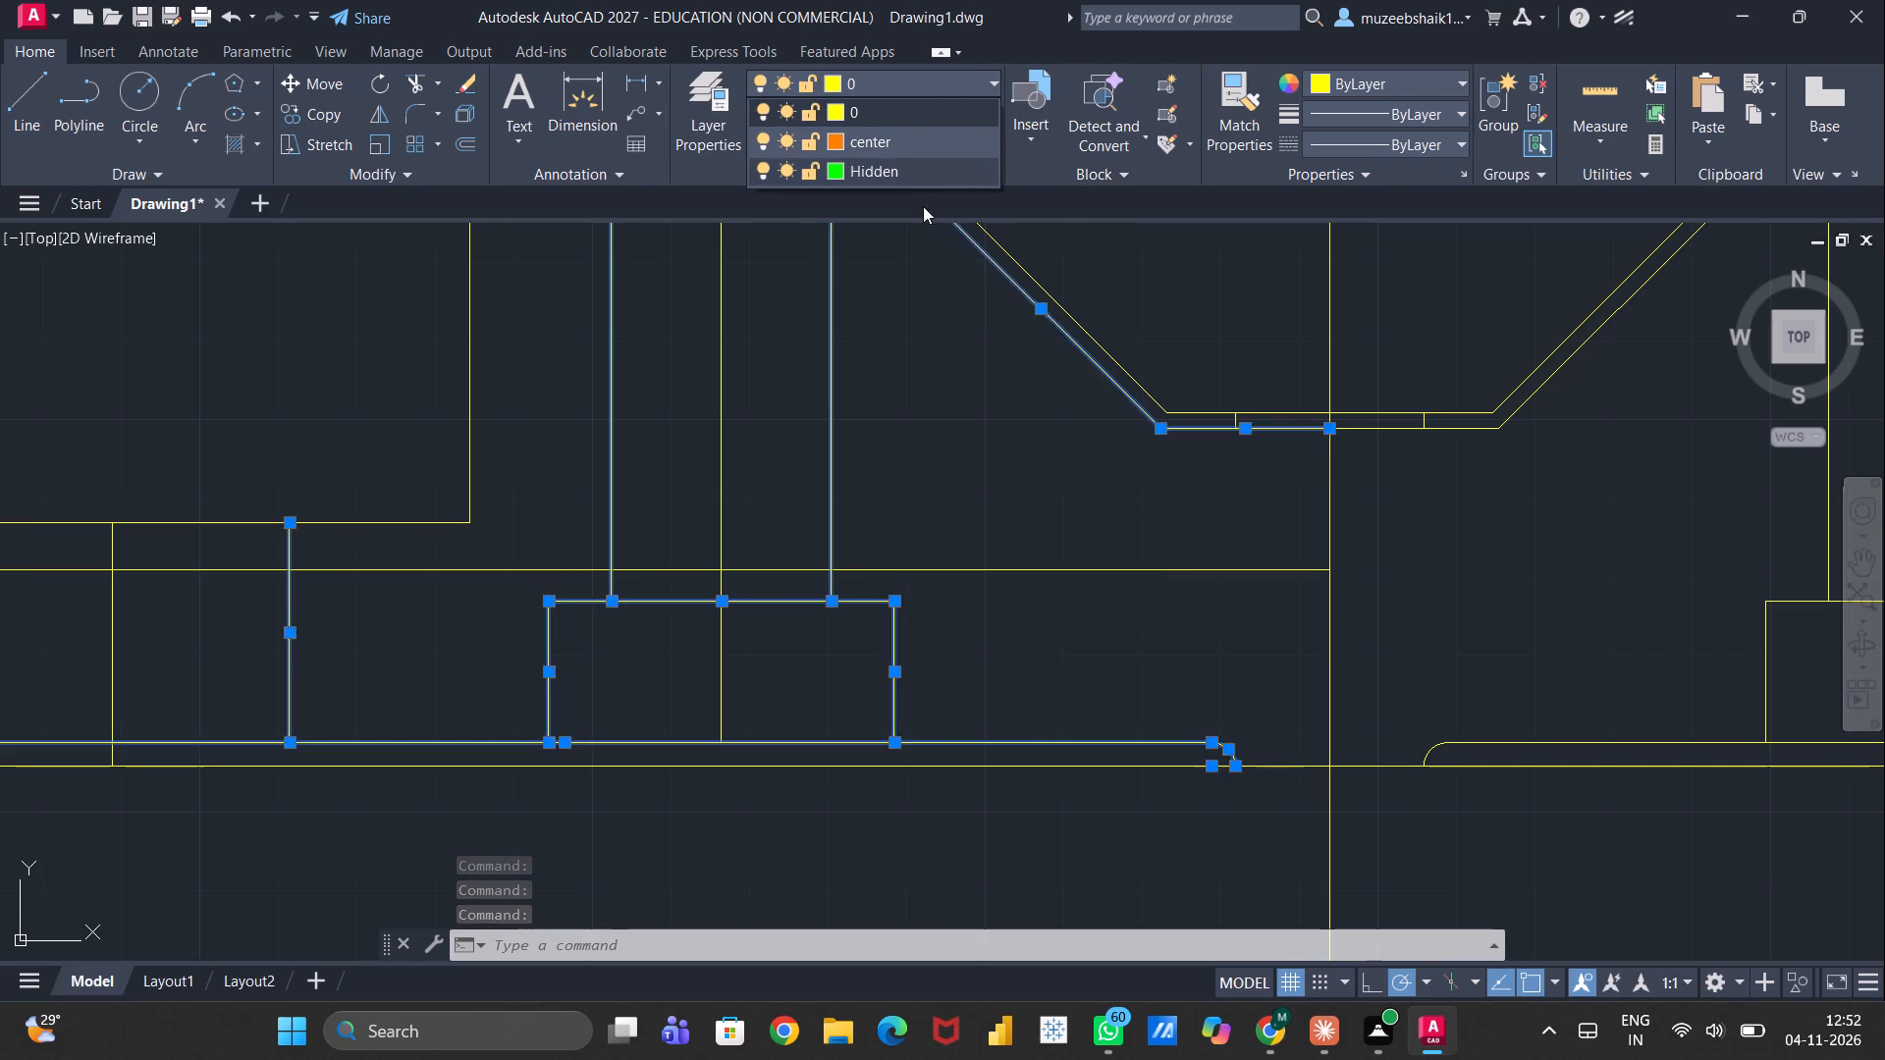
click(893, 172)
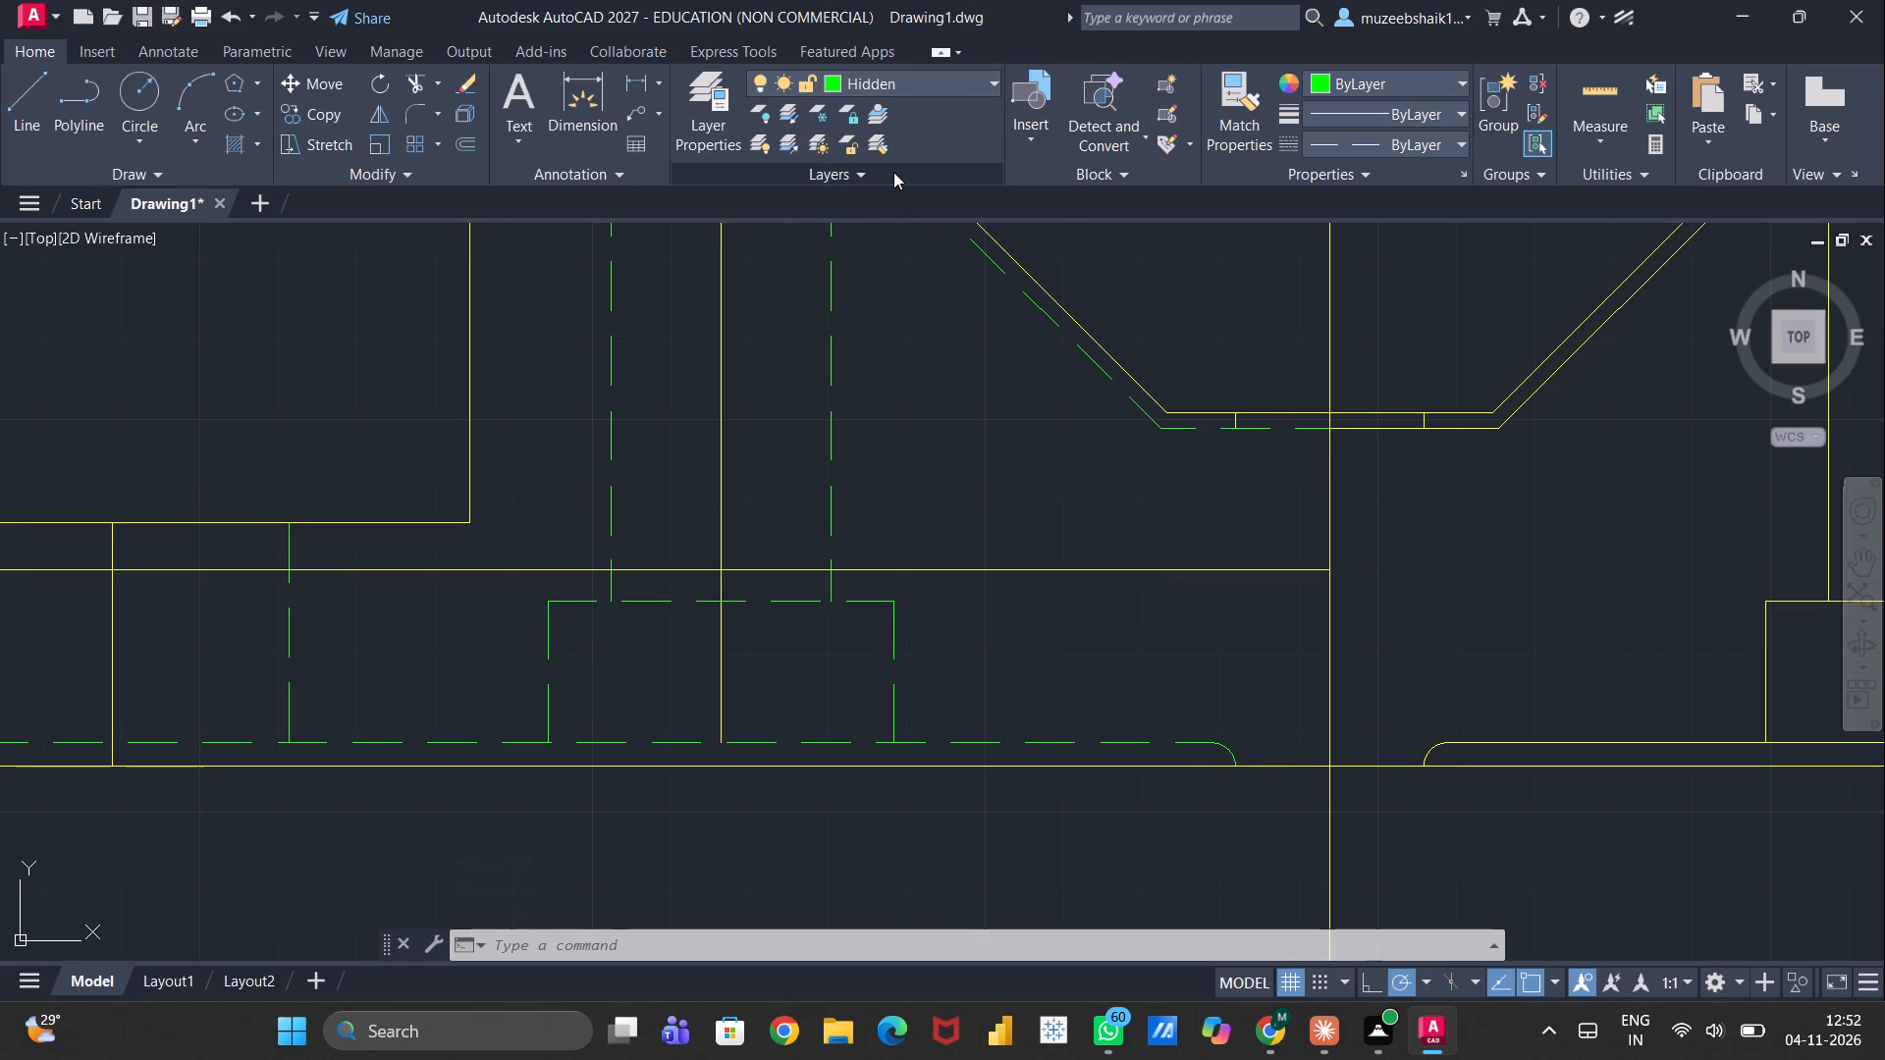
key(Escape)
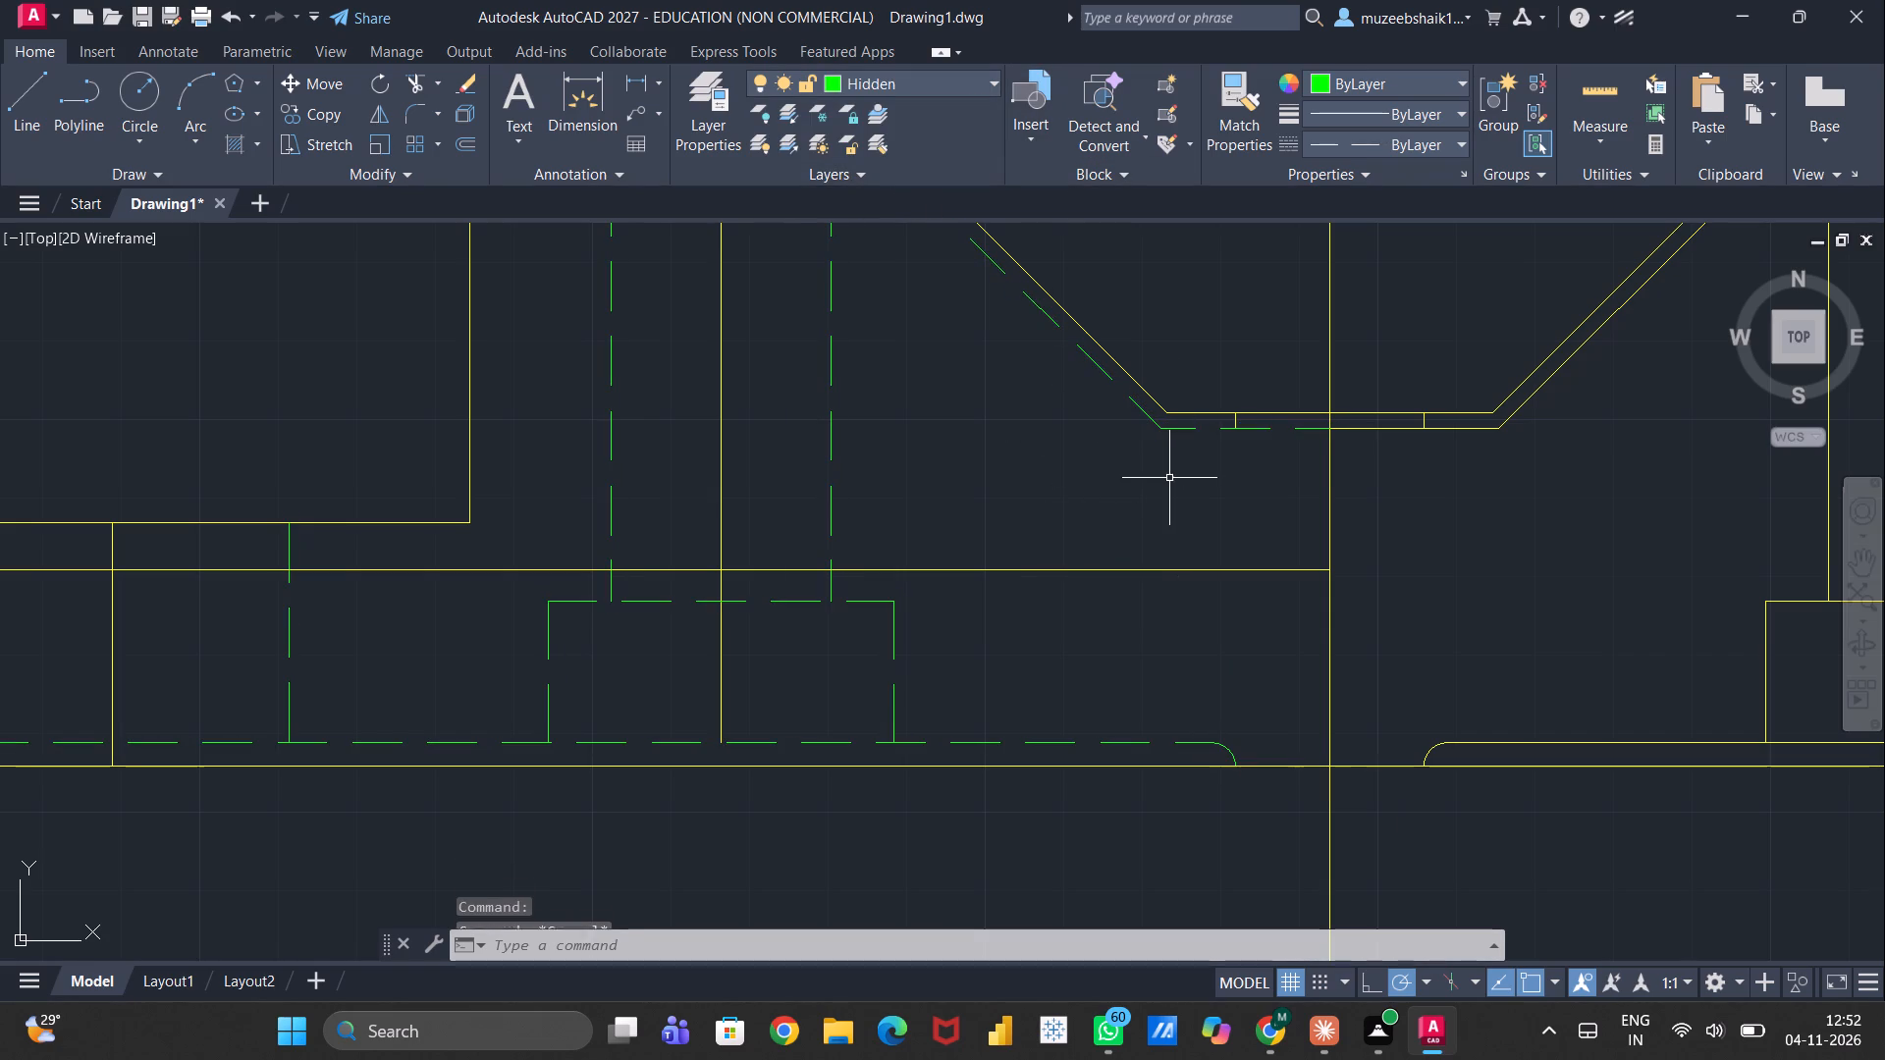
Trim away the two short vertical lines between the central recess's inner and outer bottom lines, on either side of the main axis.
scroll(1129, 521, up, 3)
scroll(1129, 521, down, 4)
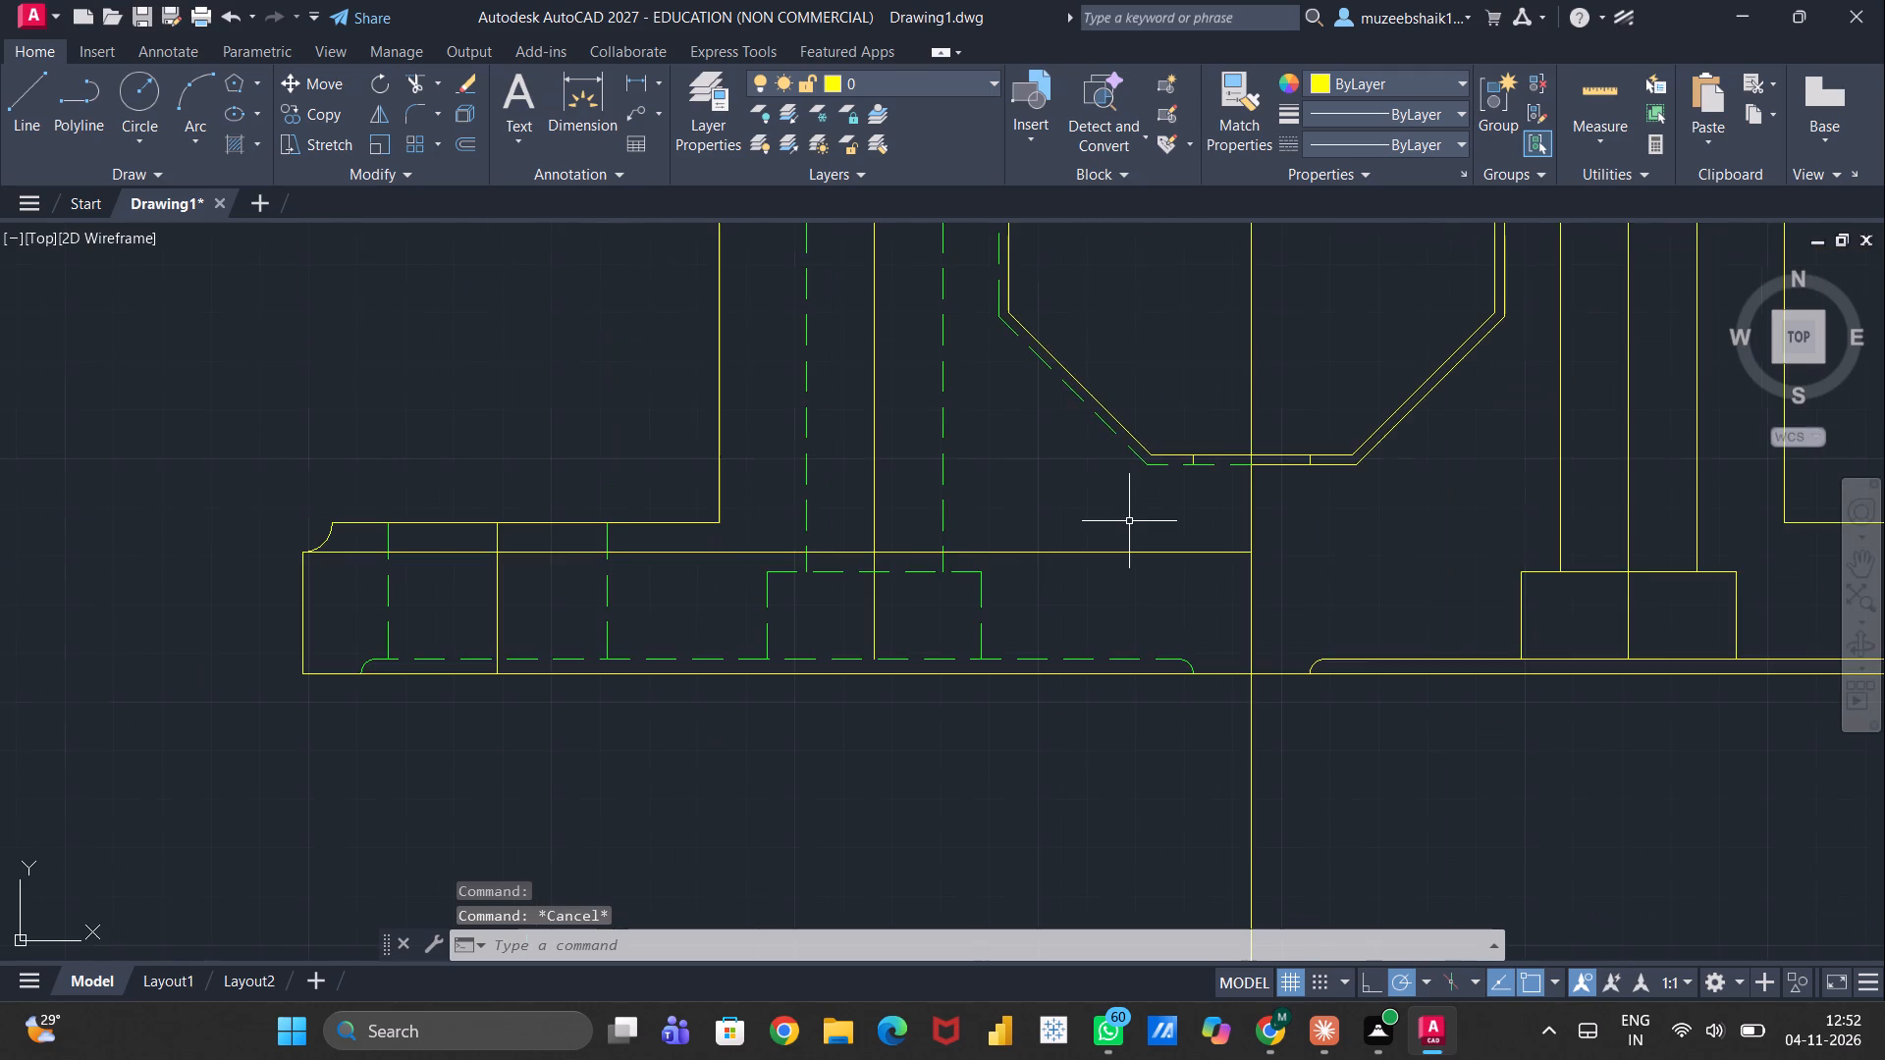
scroll(1129, 521, down, 1)
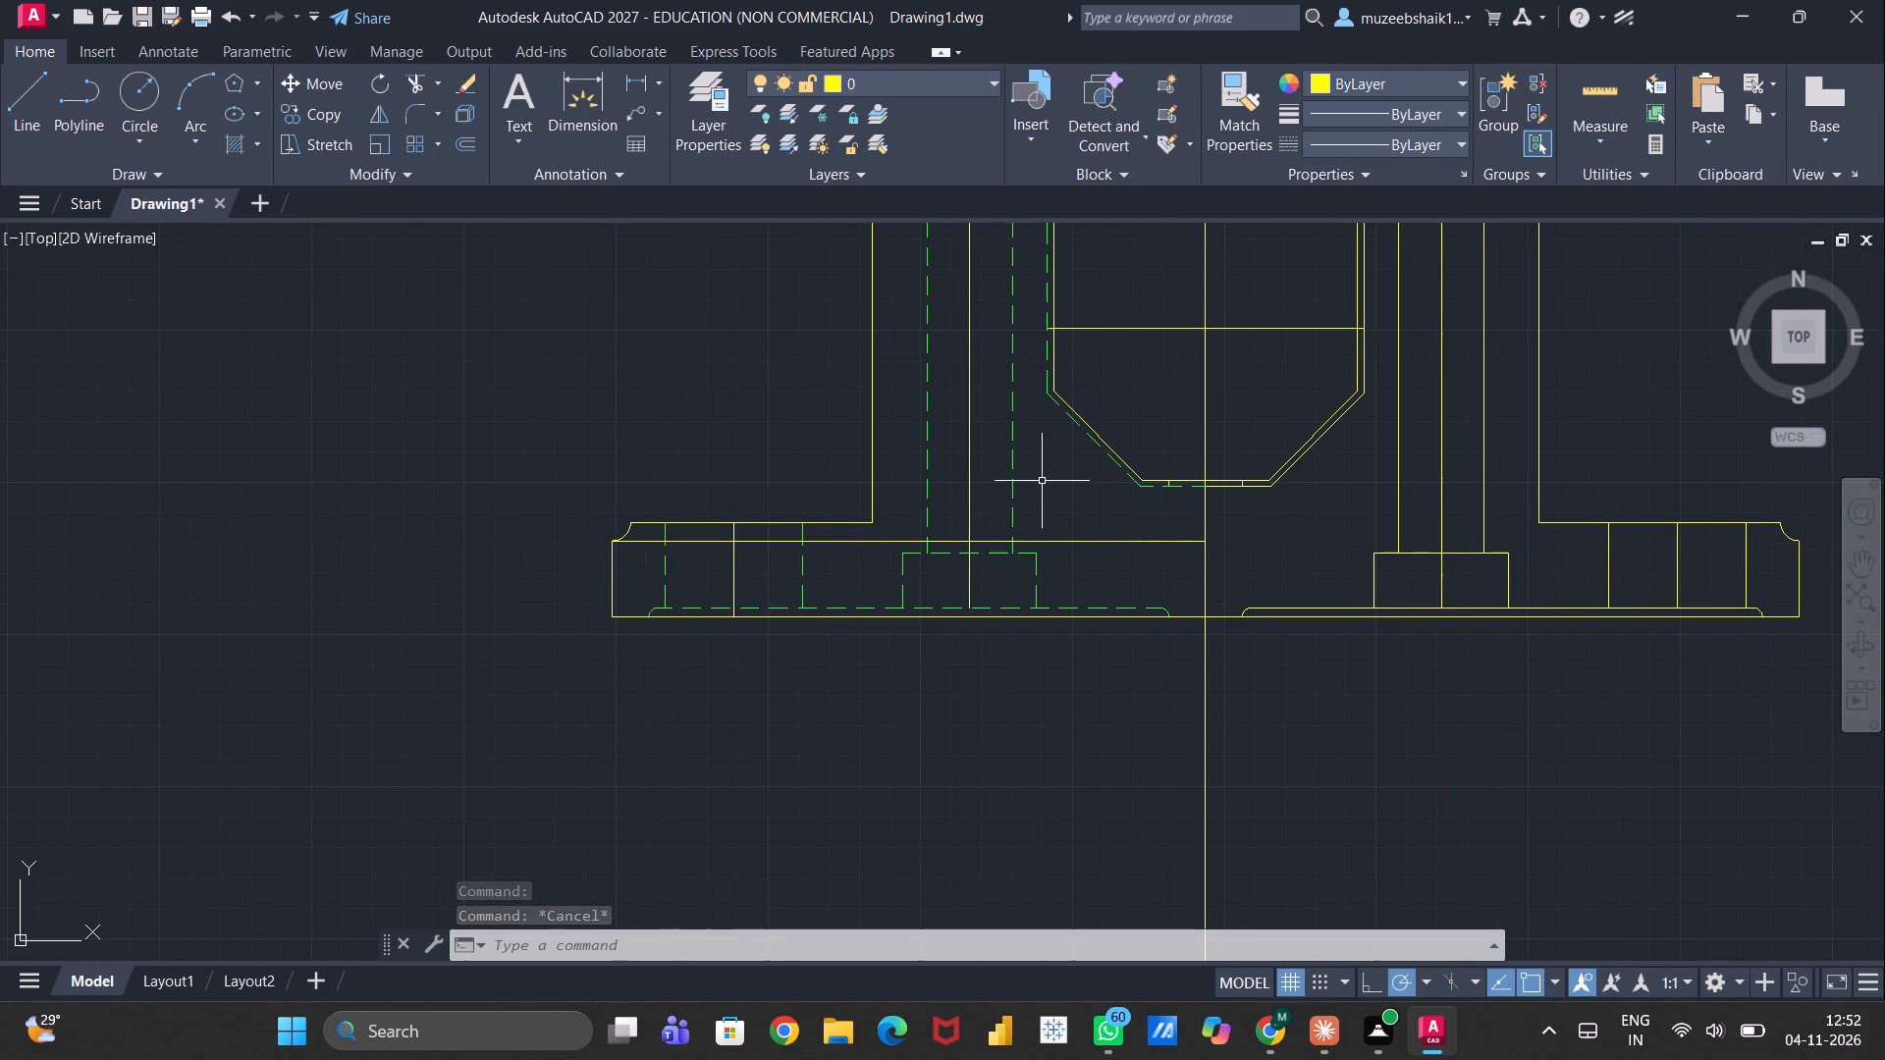
scroll(1083, 447, up, 1)
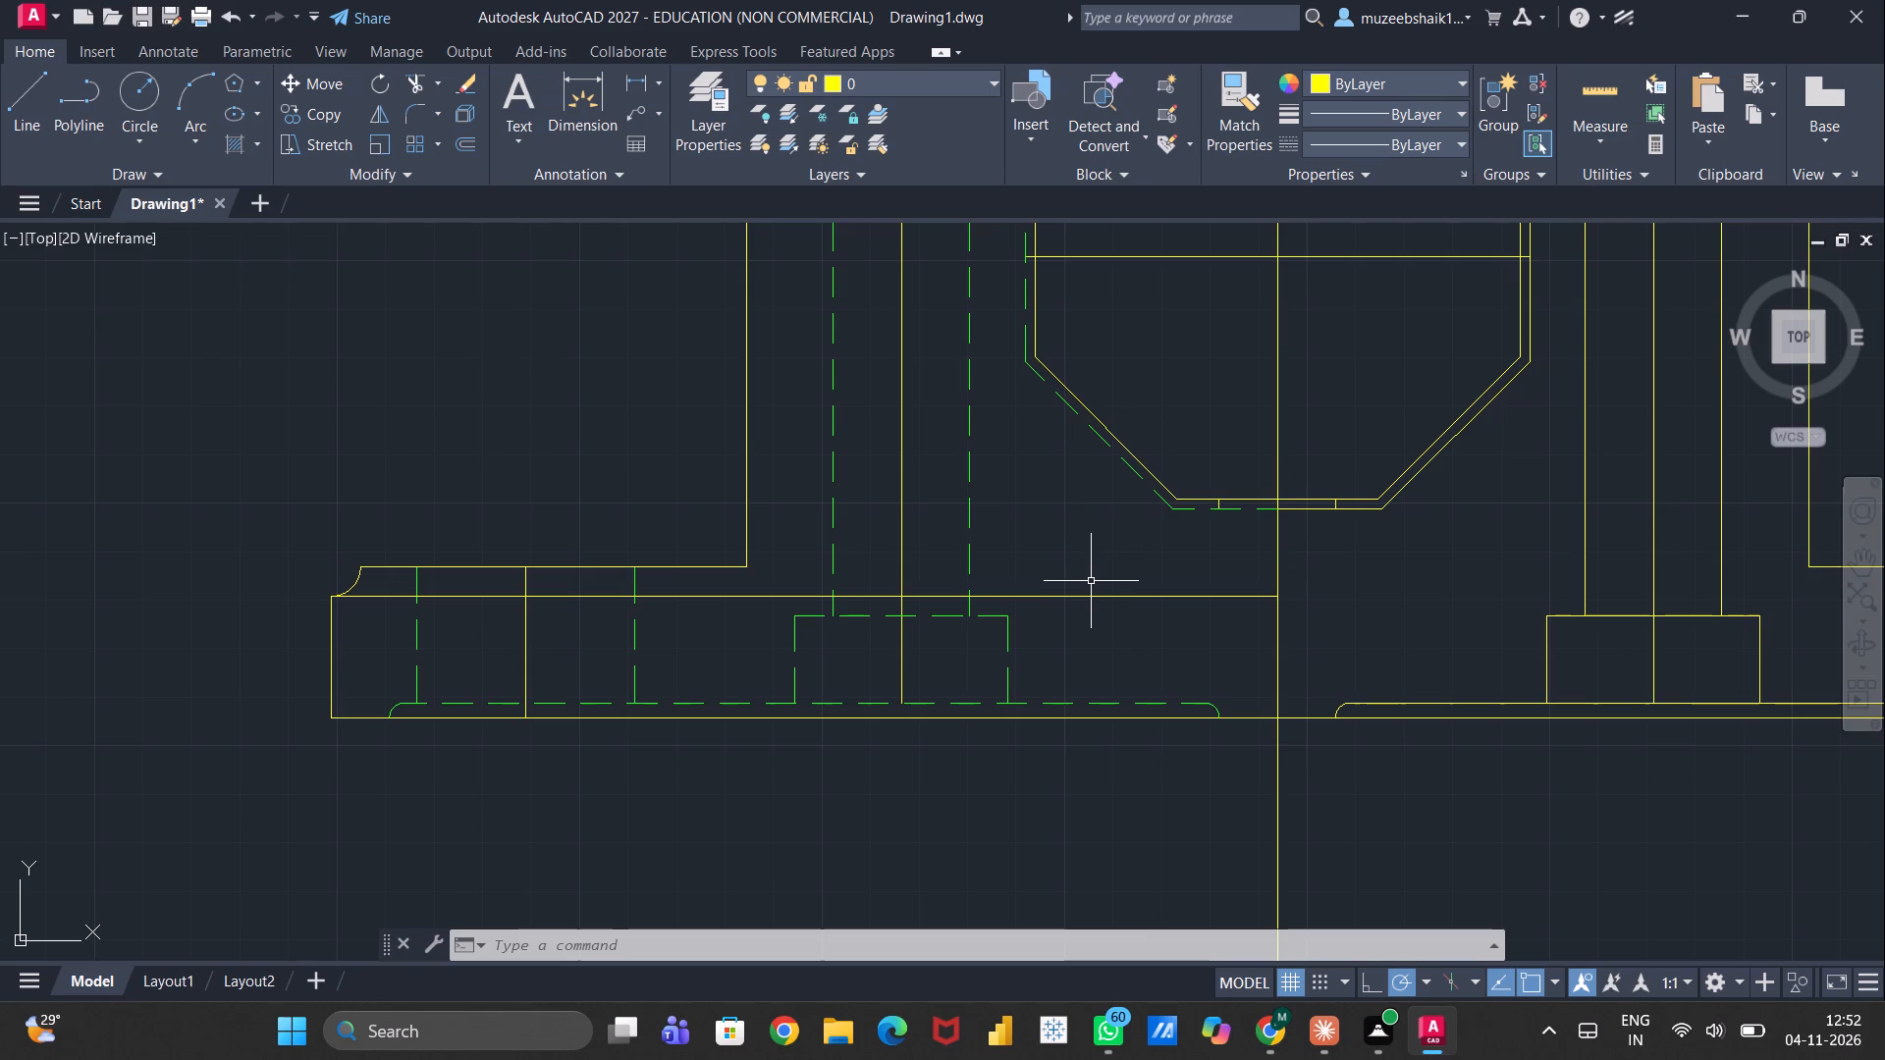
scroll(1253, 529, up, 1)
text(tr)
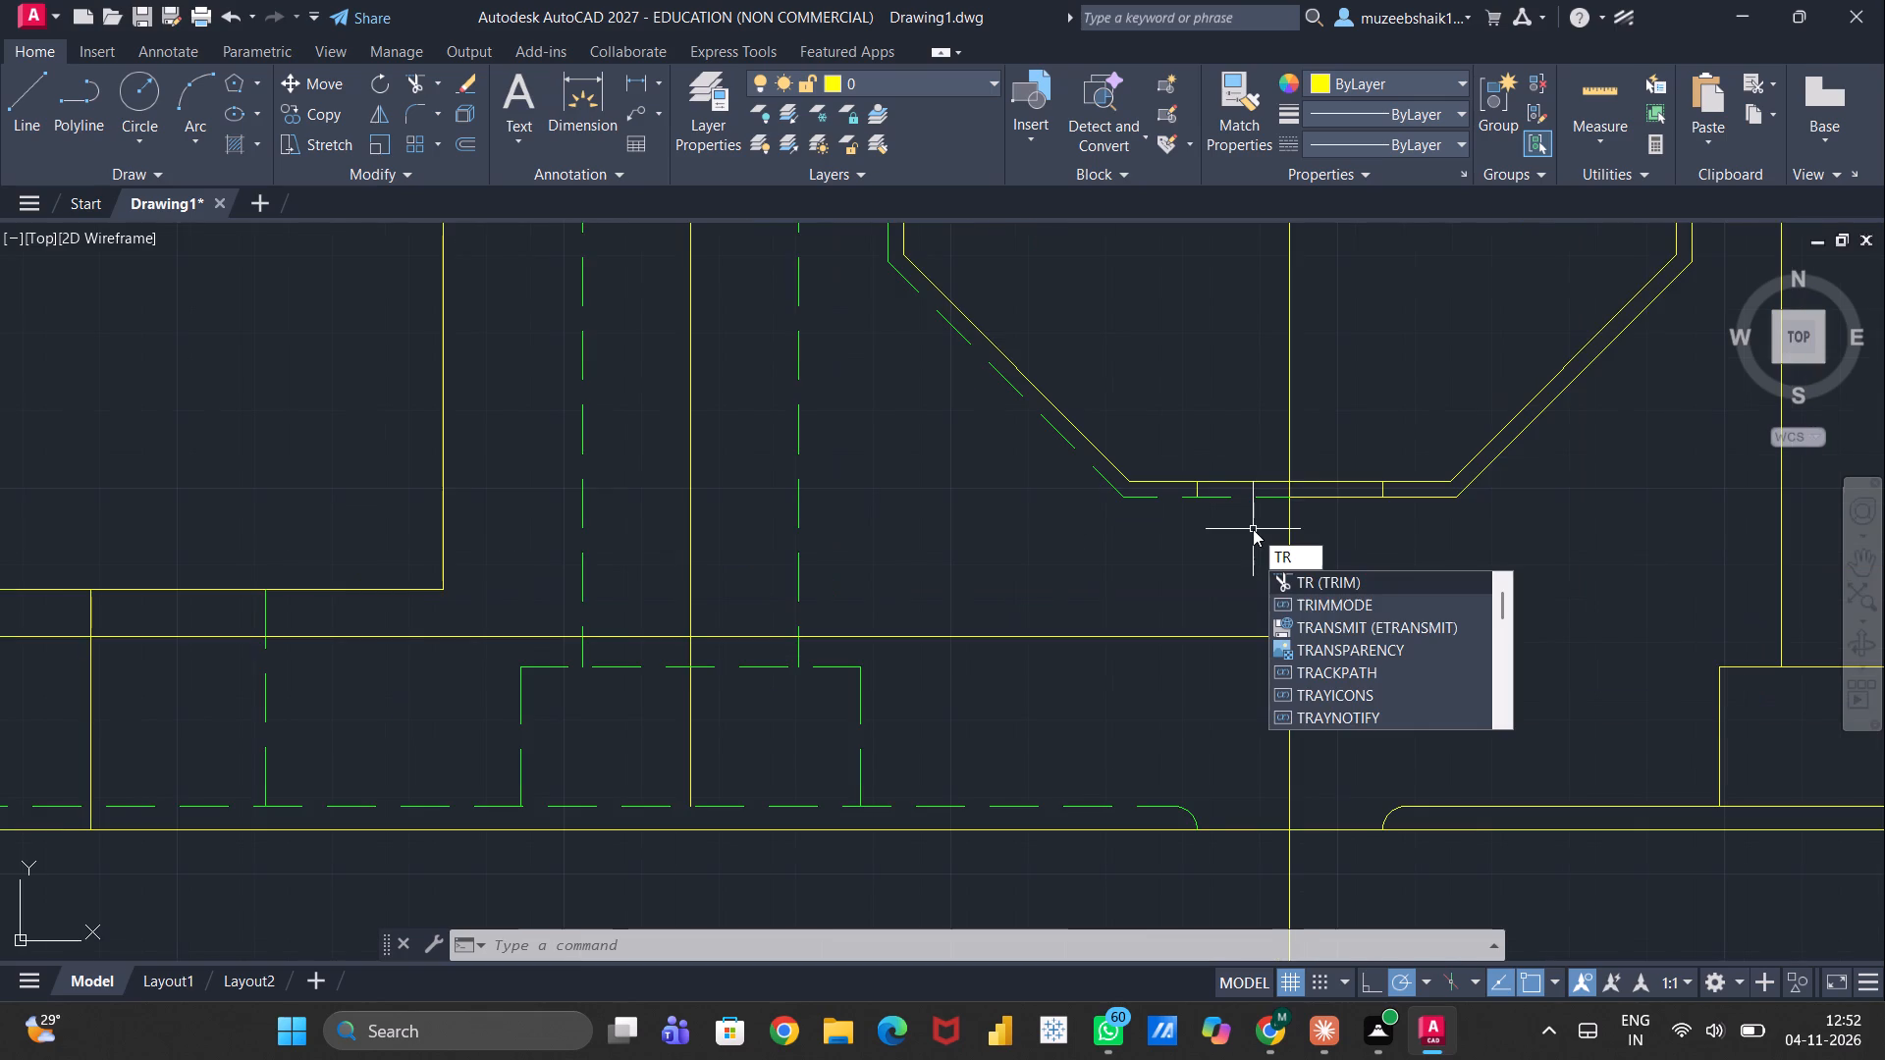
key(Return)
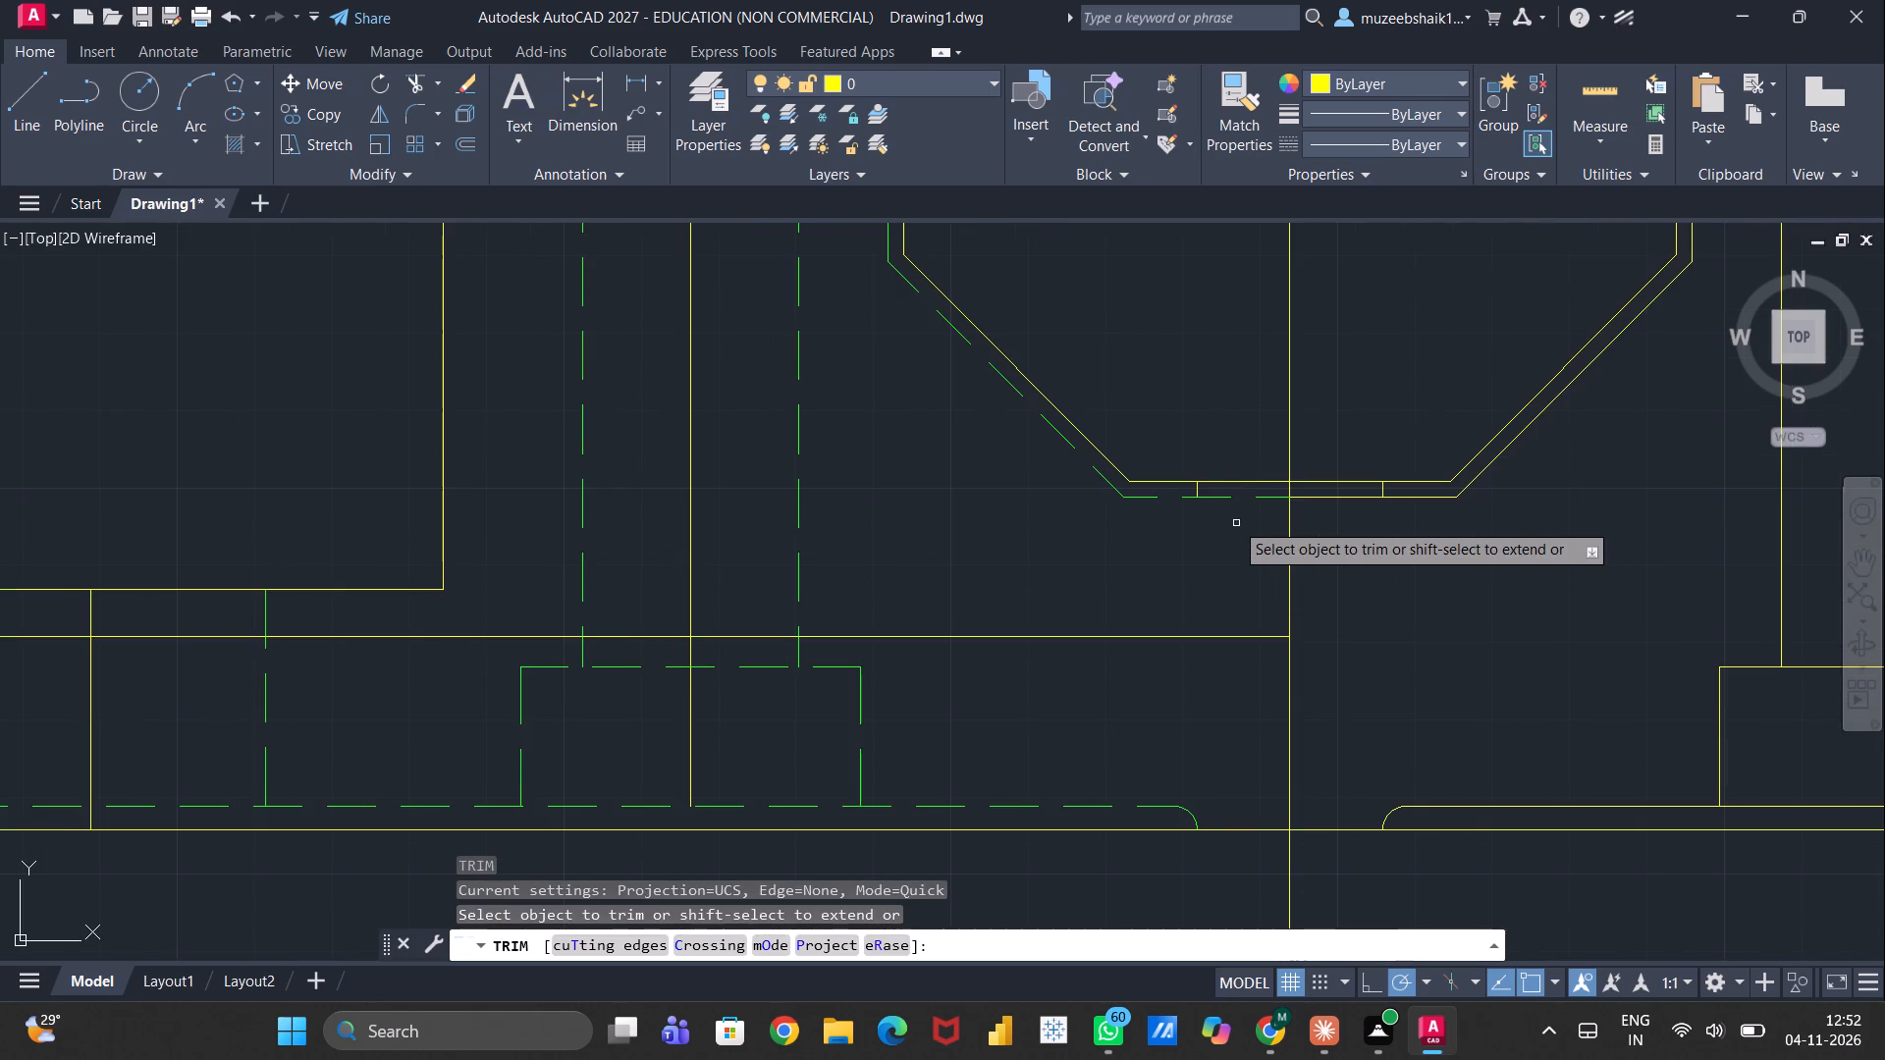
scroll(1220, 501, up, 4)
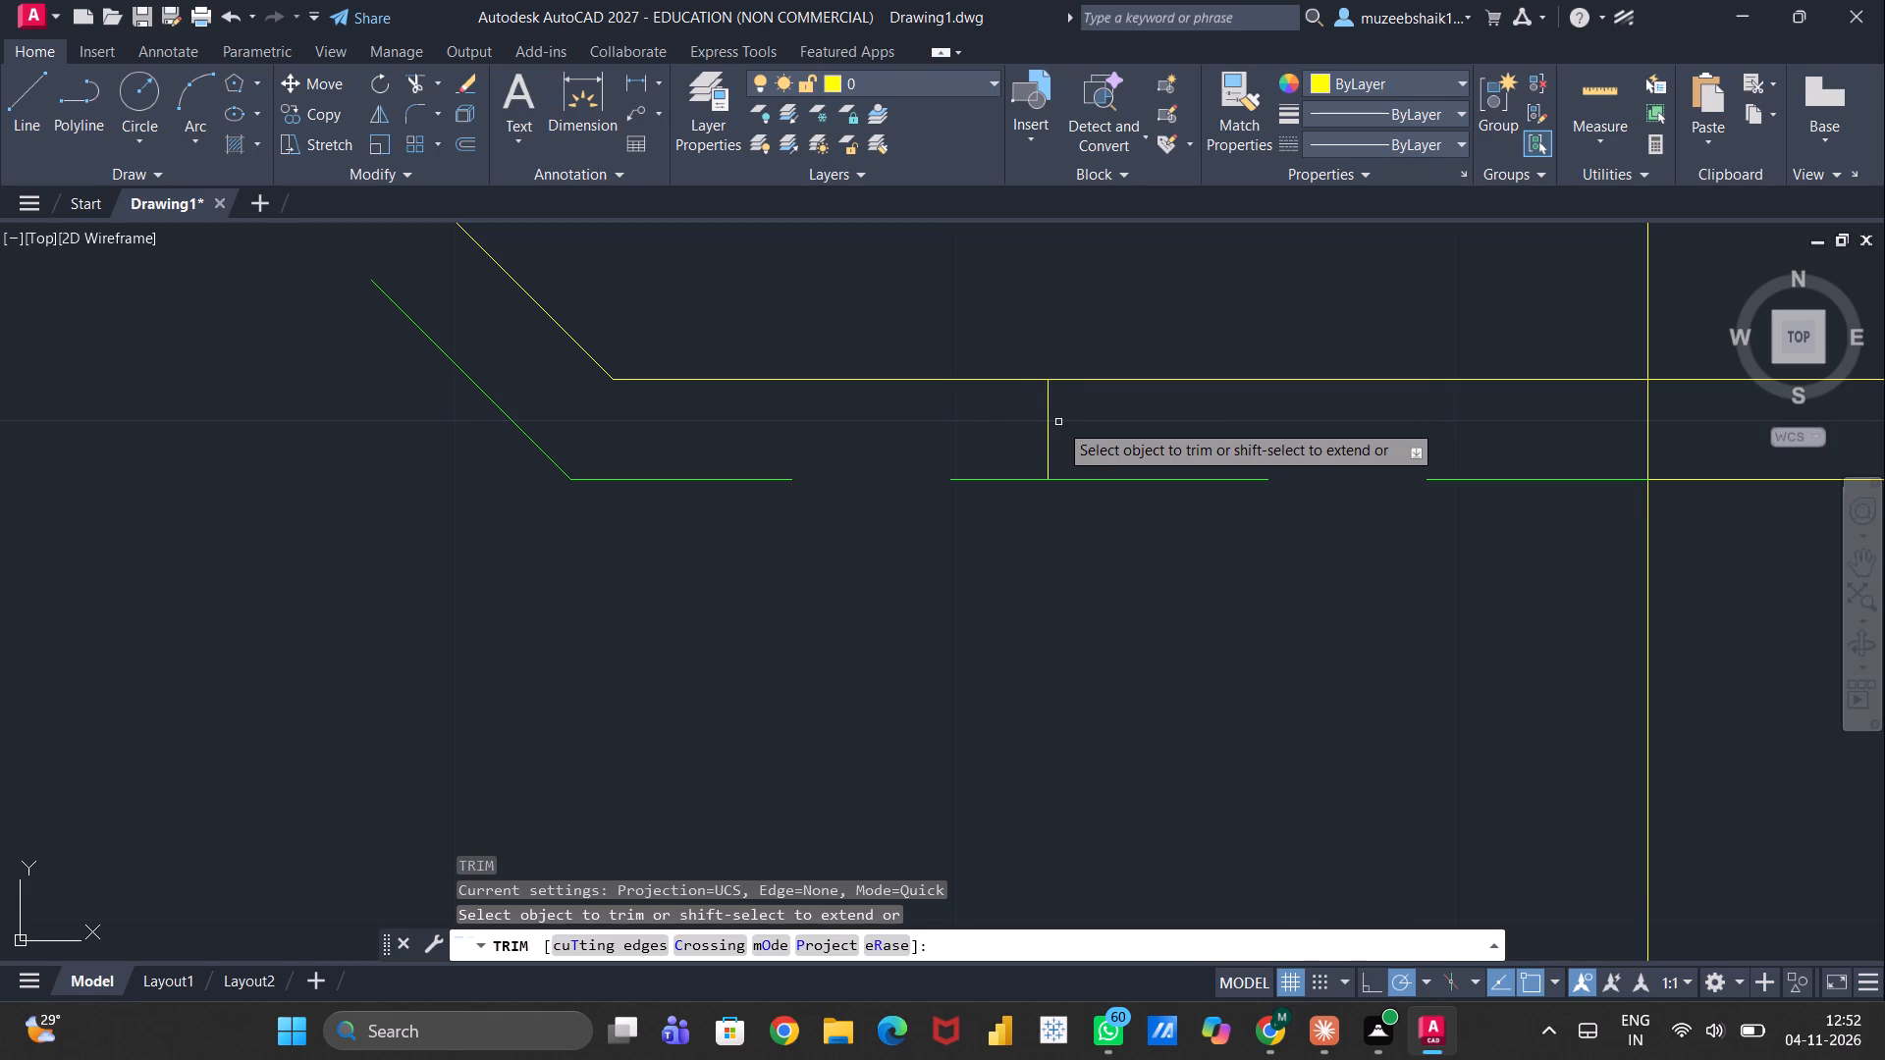
drag(1054, 422, 1032, 422)
middle_drag(1432, 419, 1422, 419)
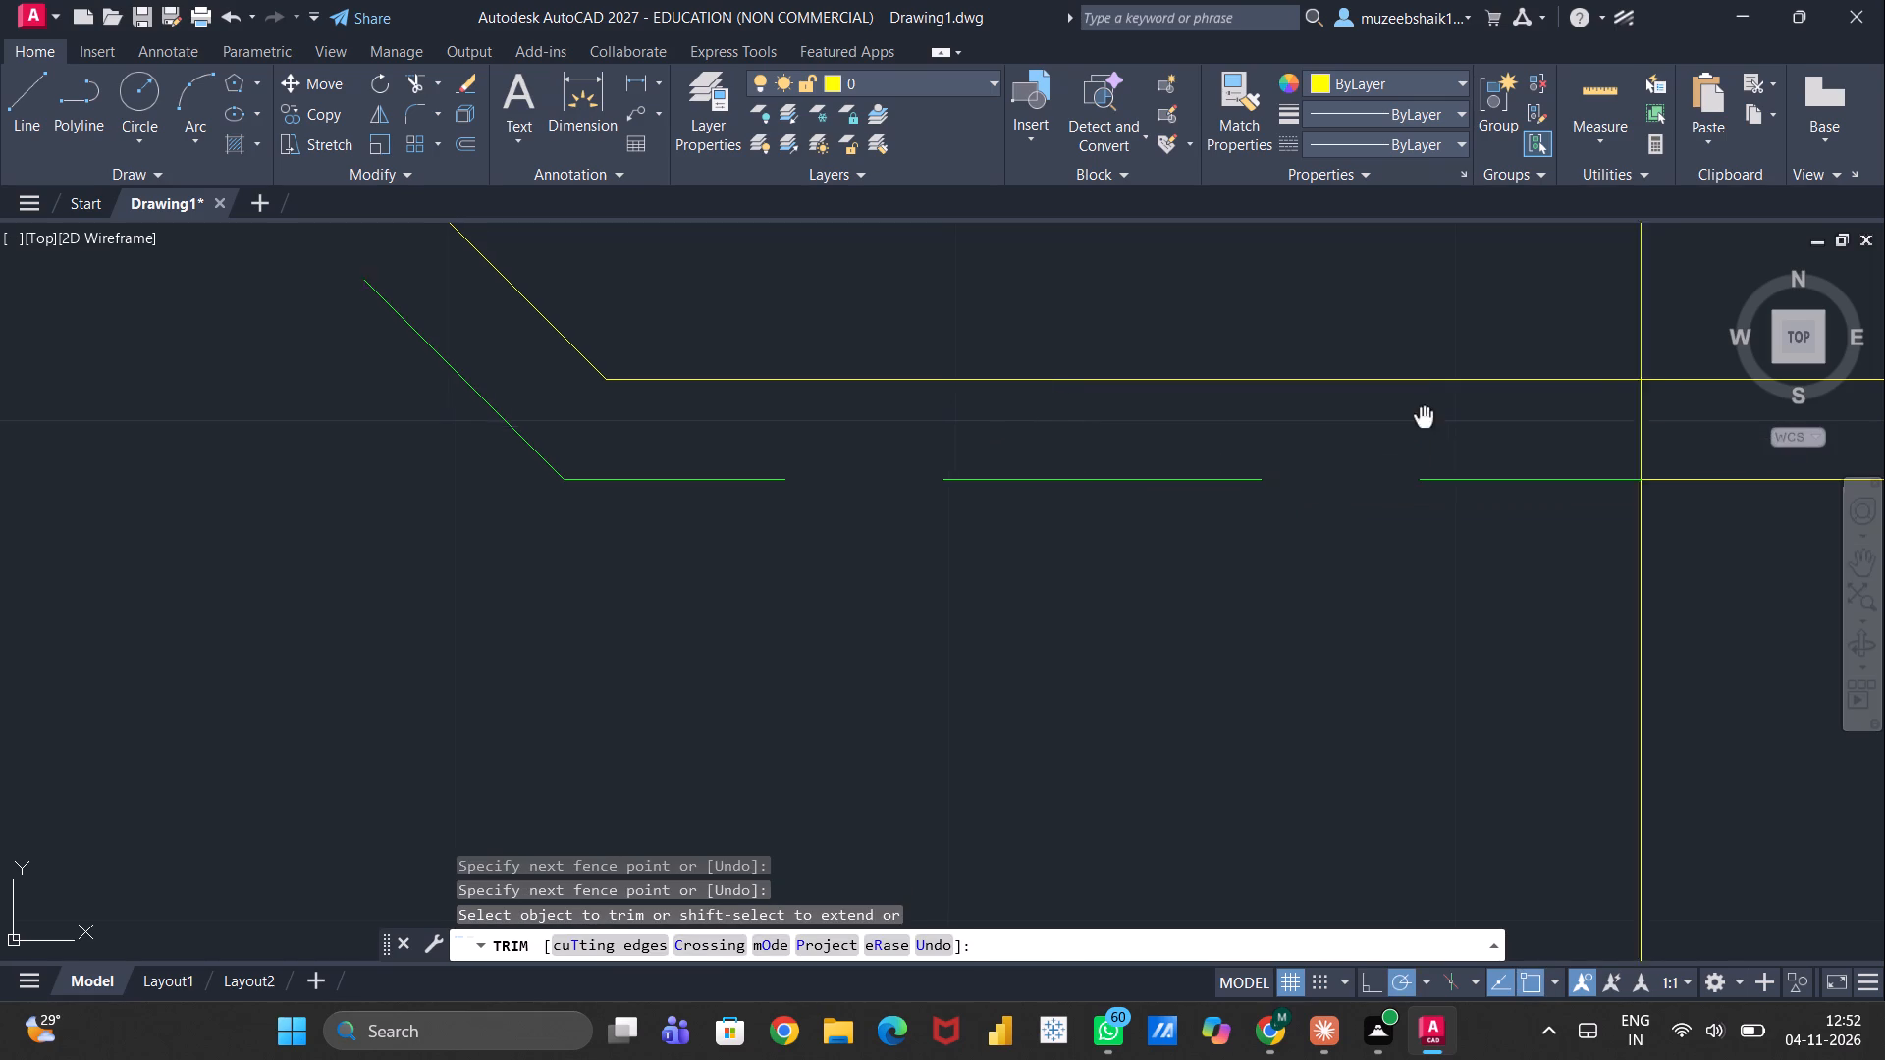
middle_drag(1422, 419, 733, 535)
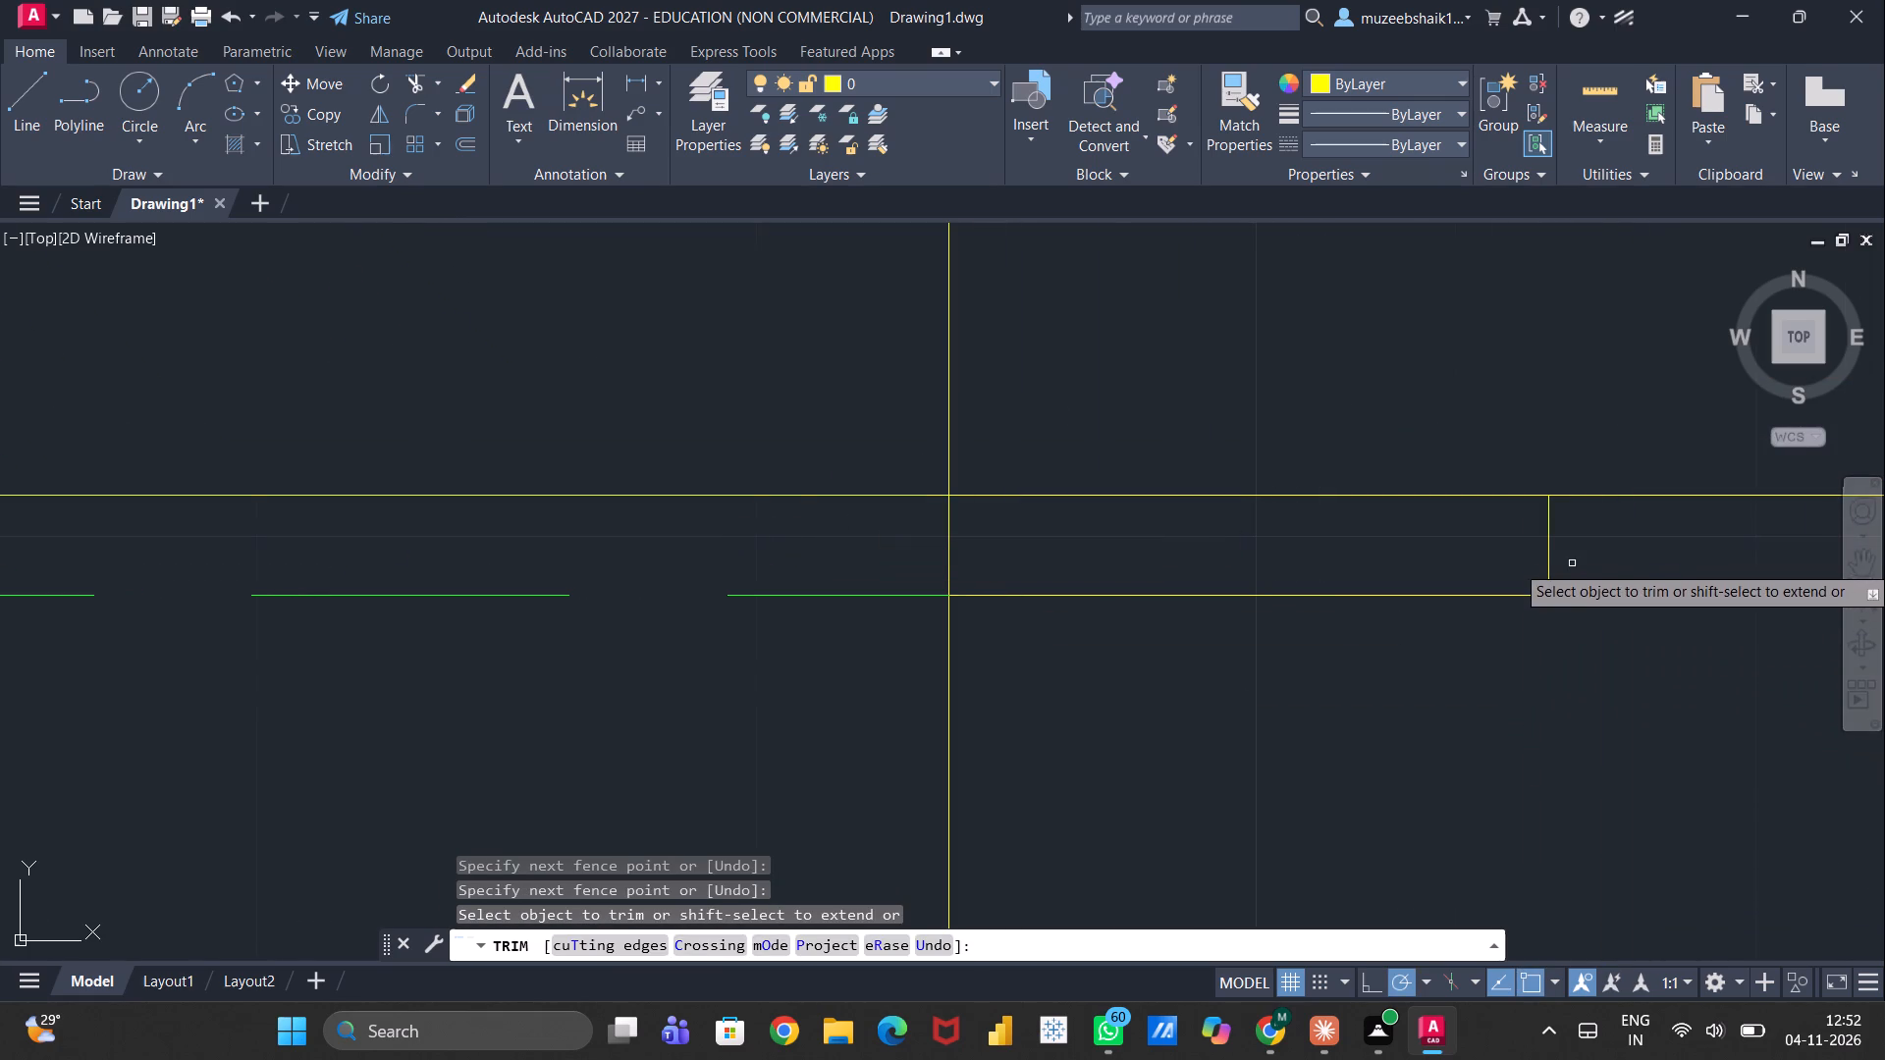
drag(1559, 550, 1532, 547)
scroll(1571, 556, down, 6)
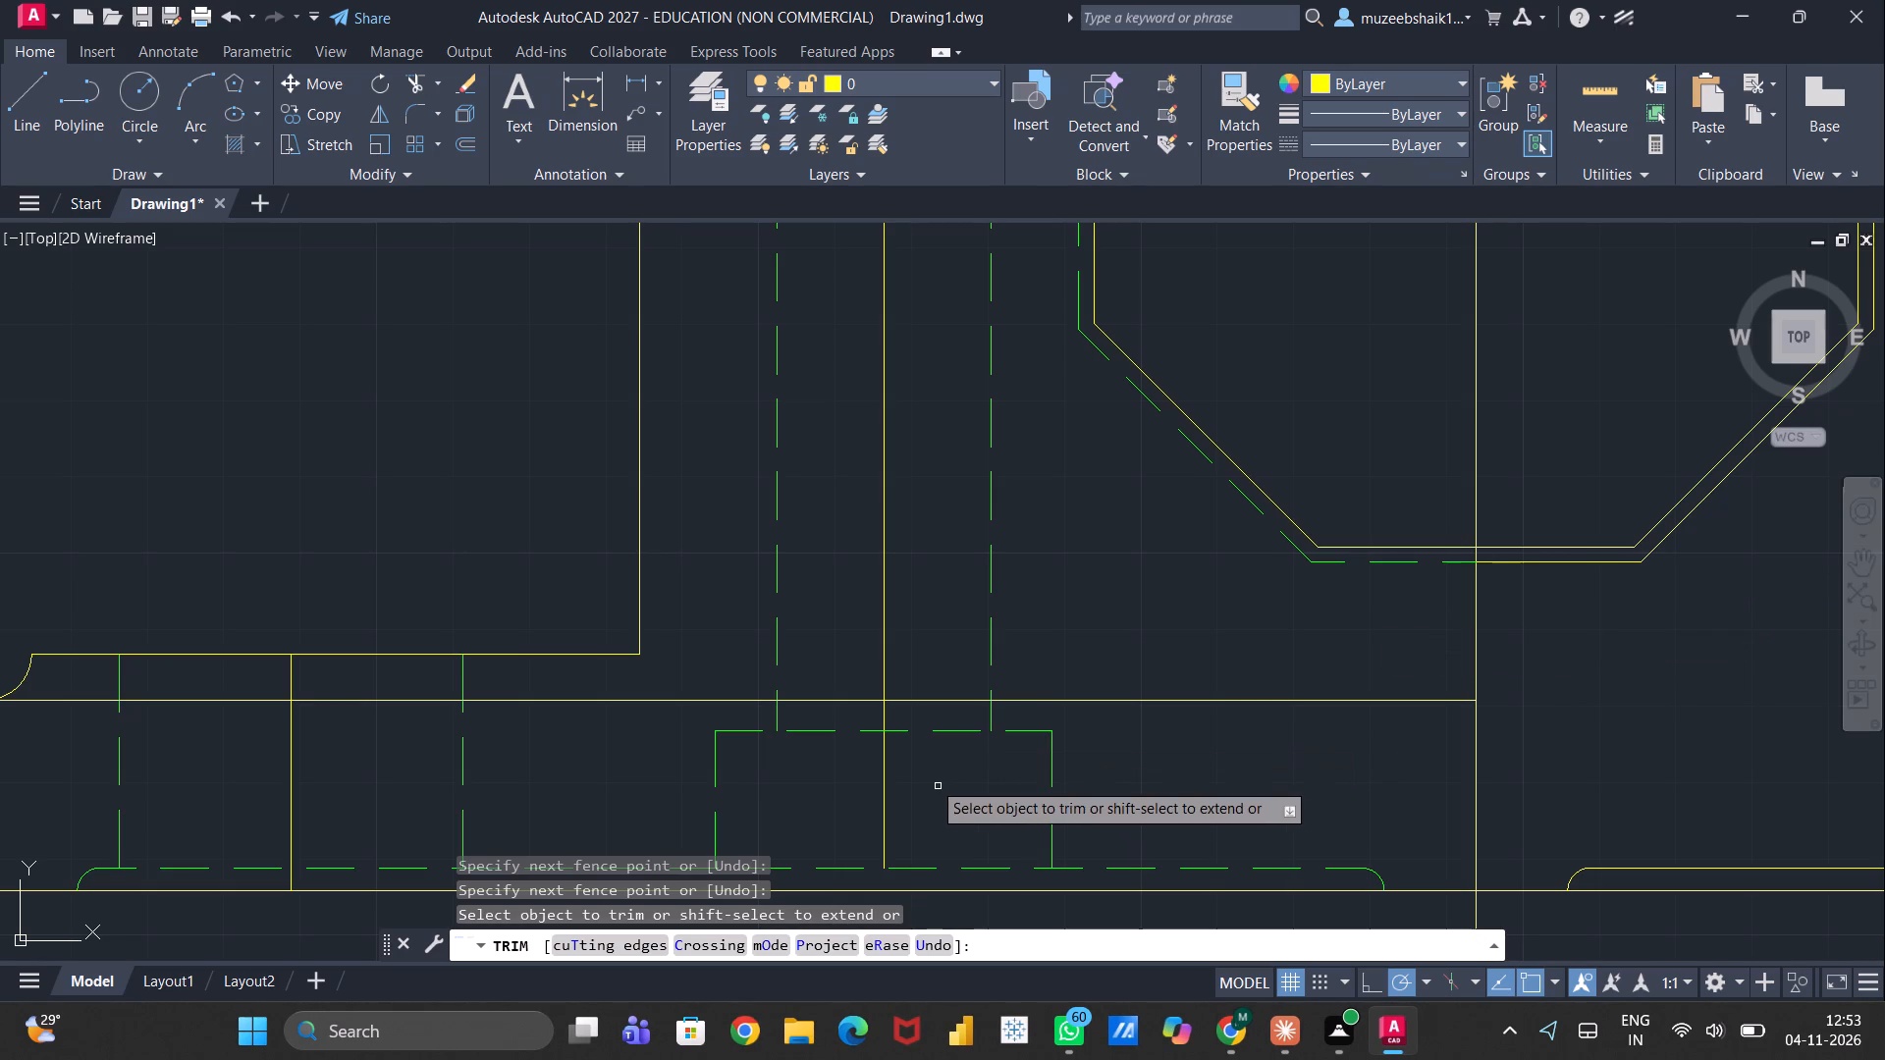
scroll(1023, 631, down, 1)
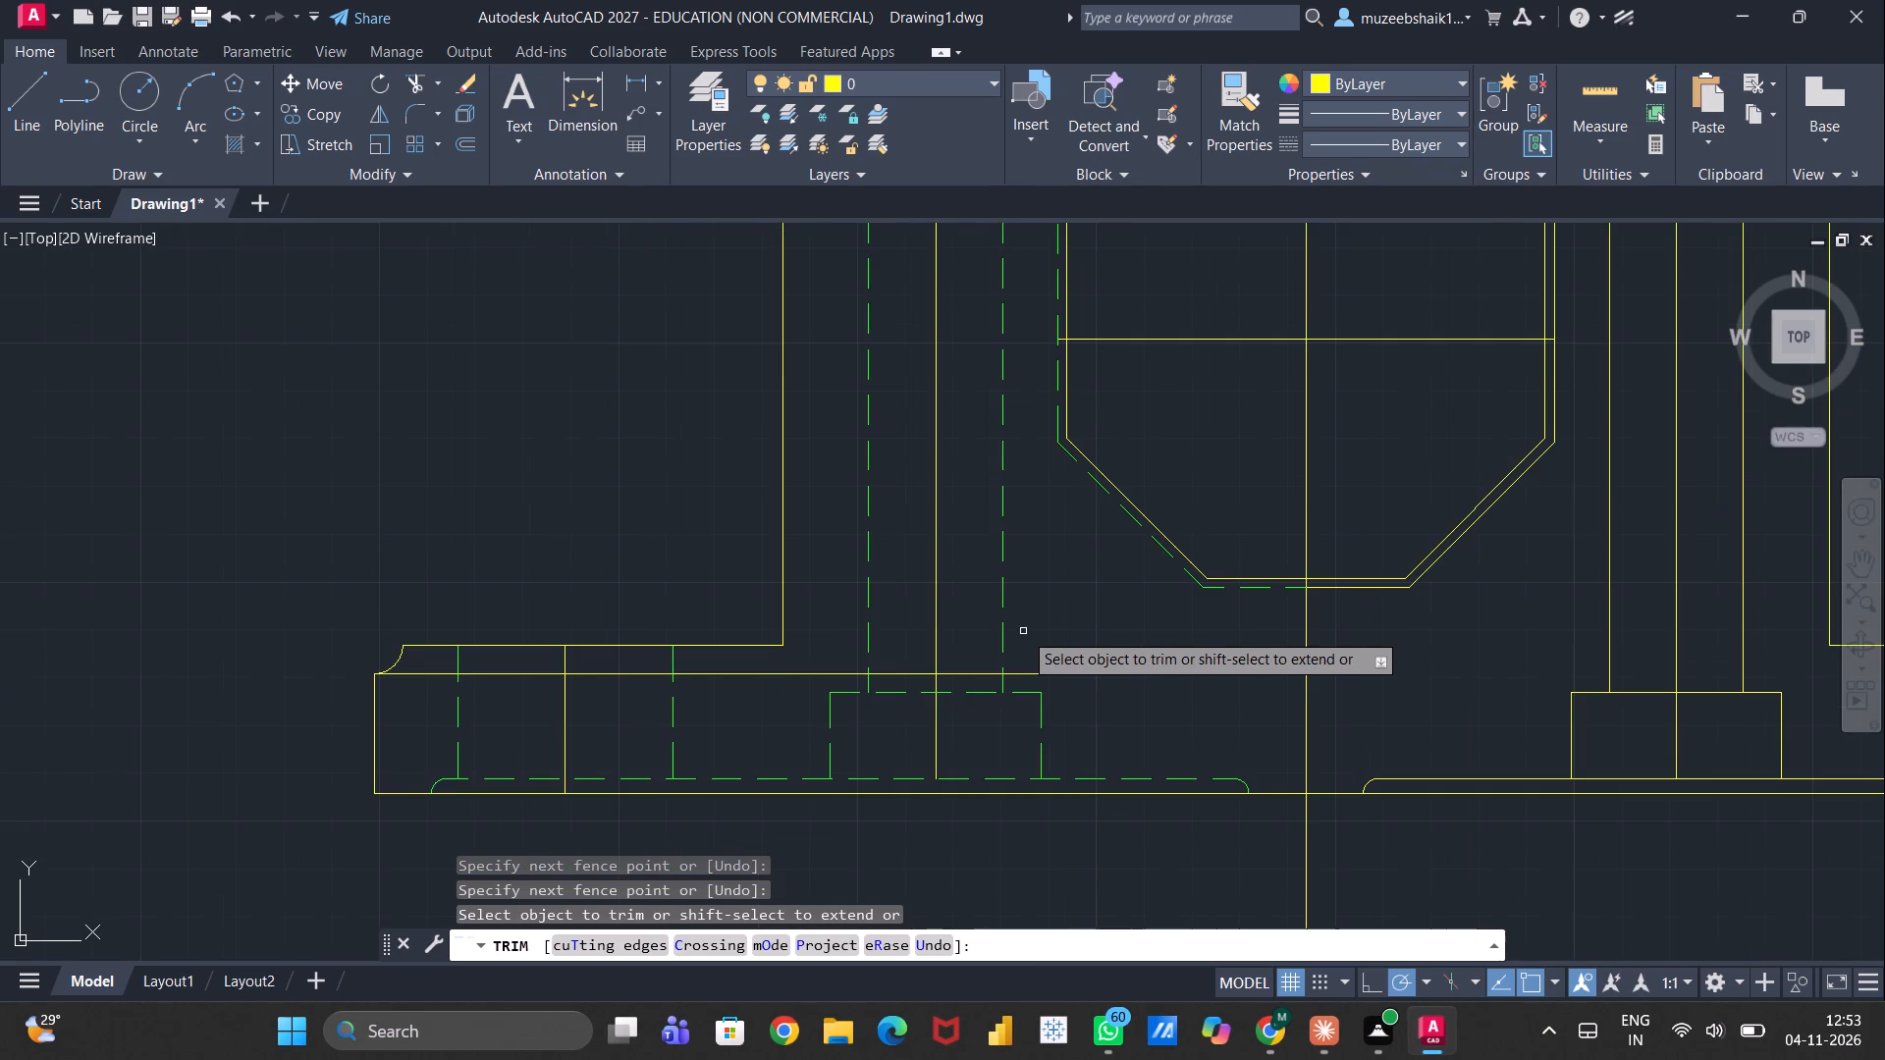
scroll(1045, 598, down, 2)
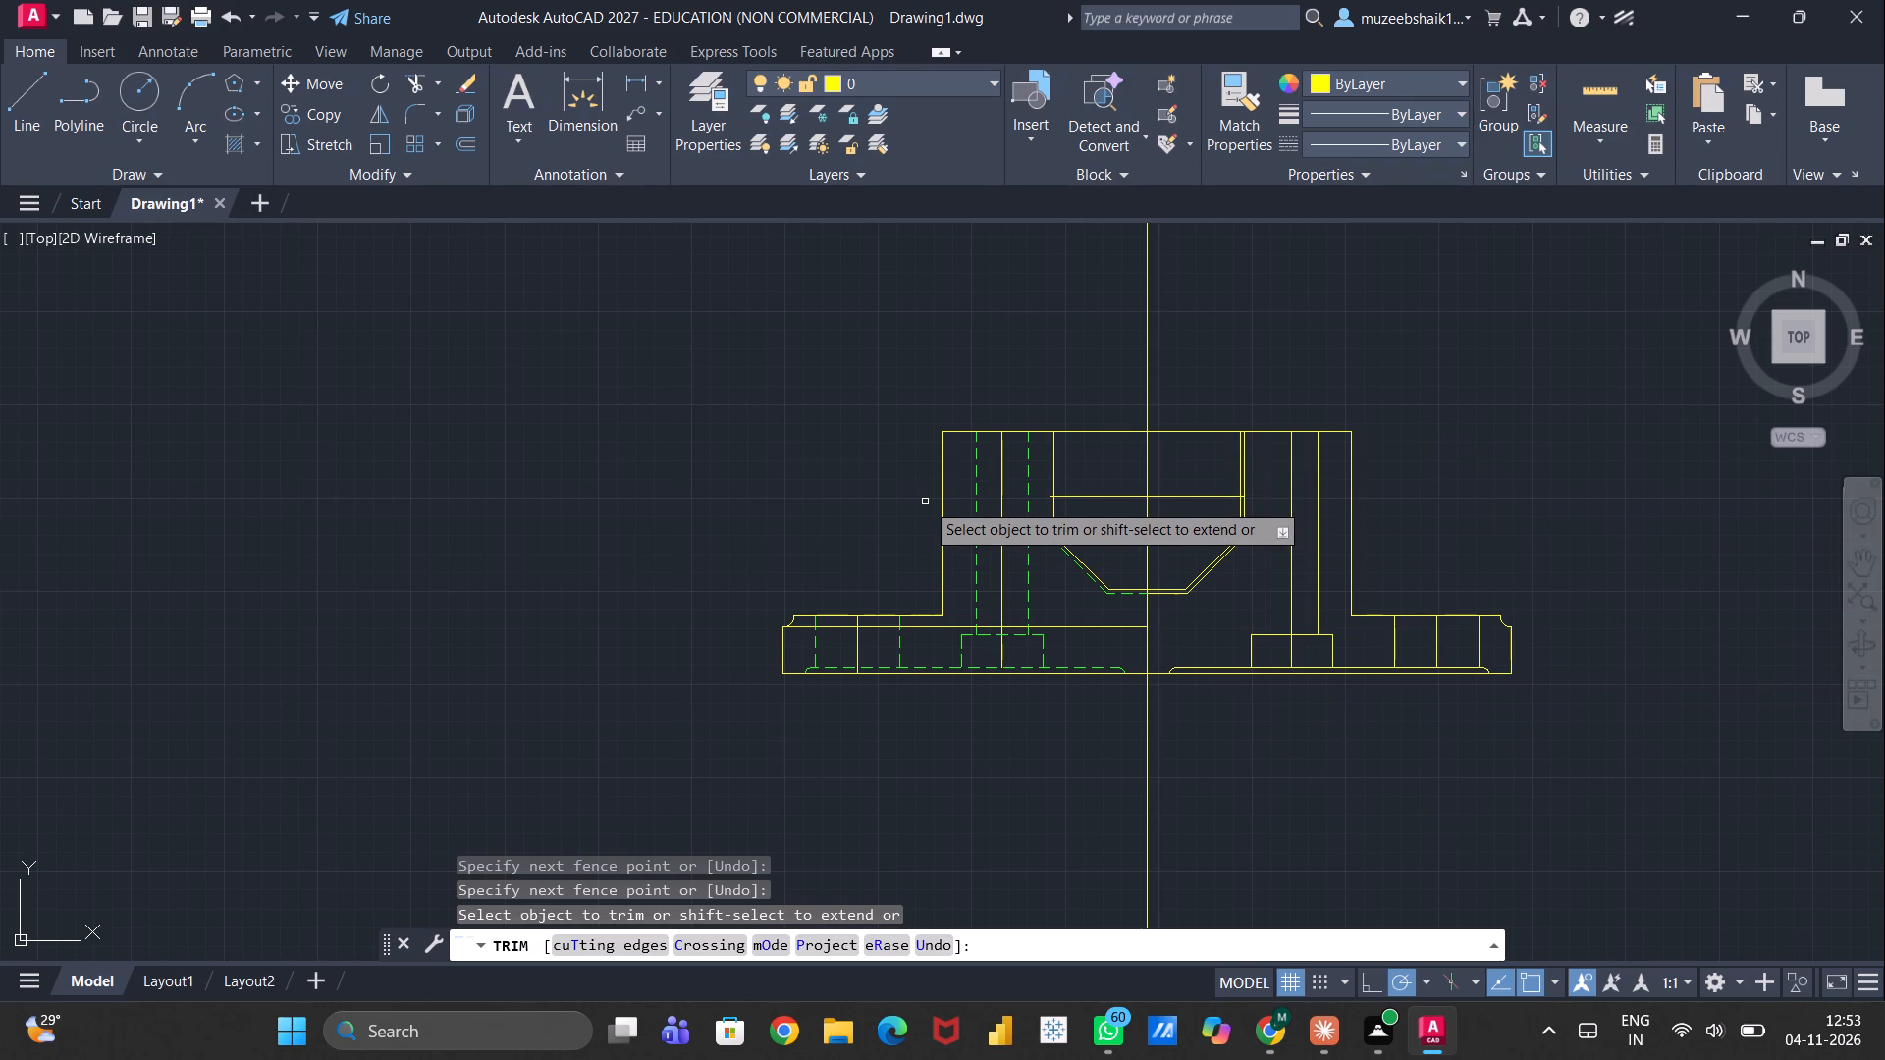
key(Escape)
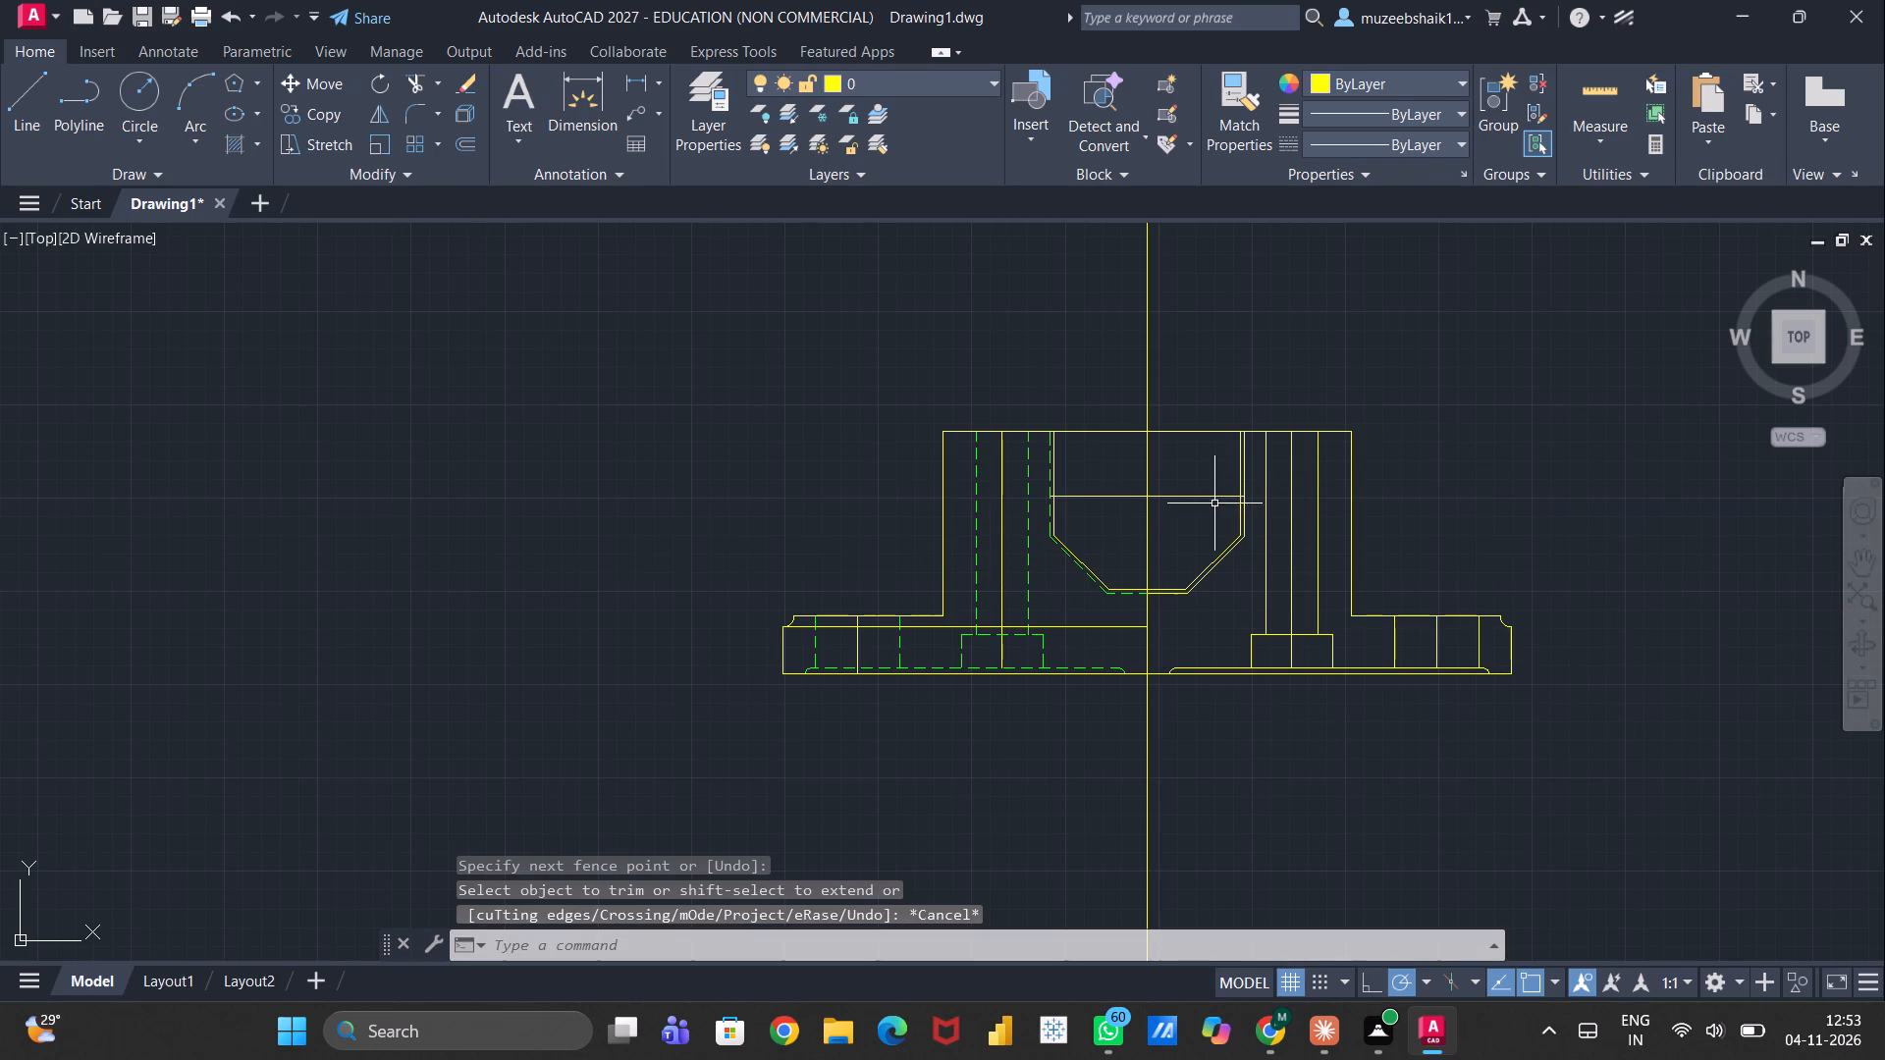
Select the main vertical axis, both halves of the central recess's horizontal line, and the bore and flange hole axes on both sides.
click(1148, 471)
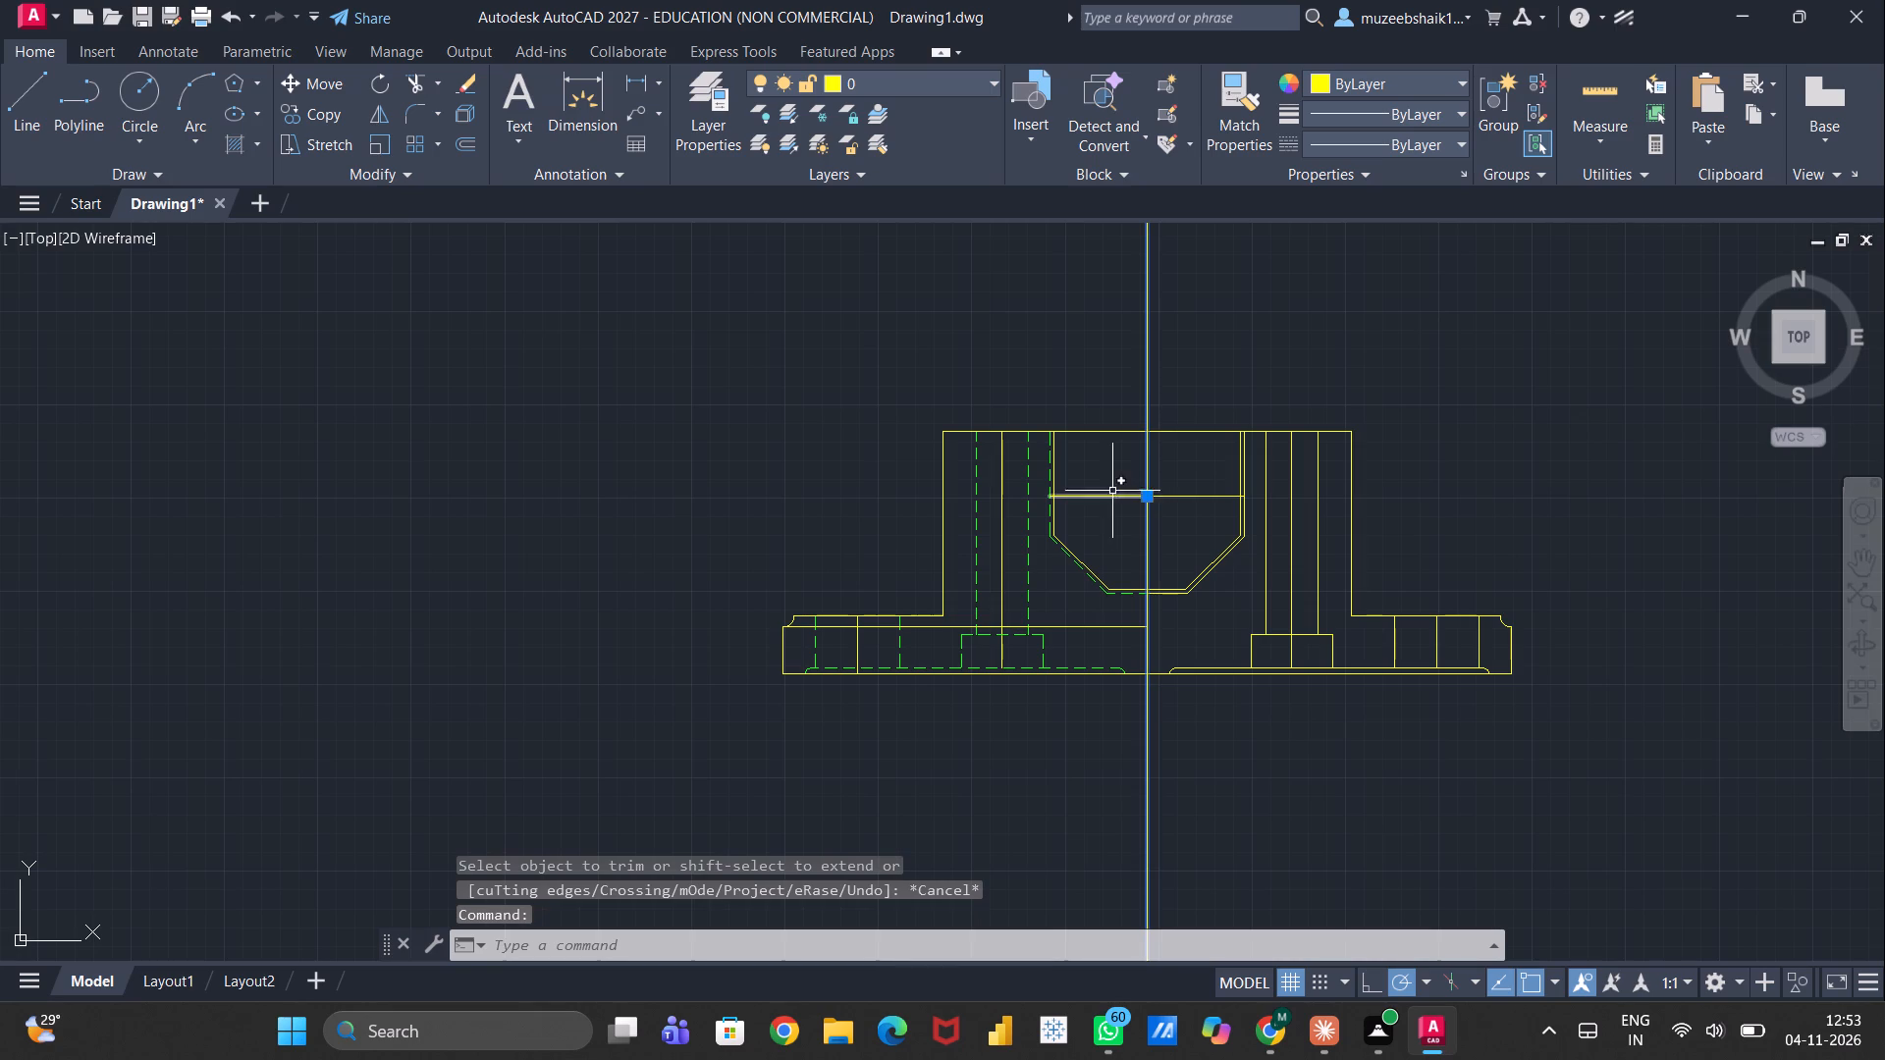
click(1112, 496)
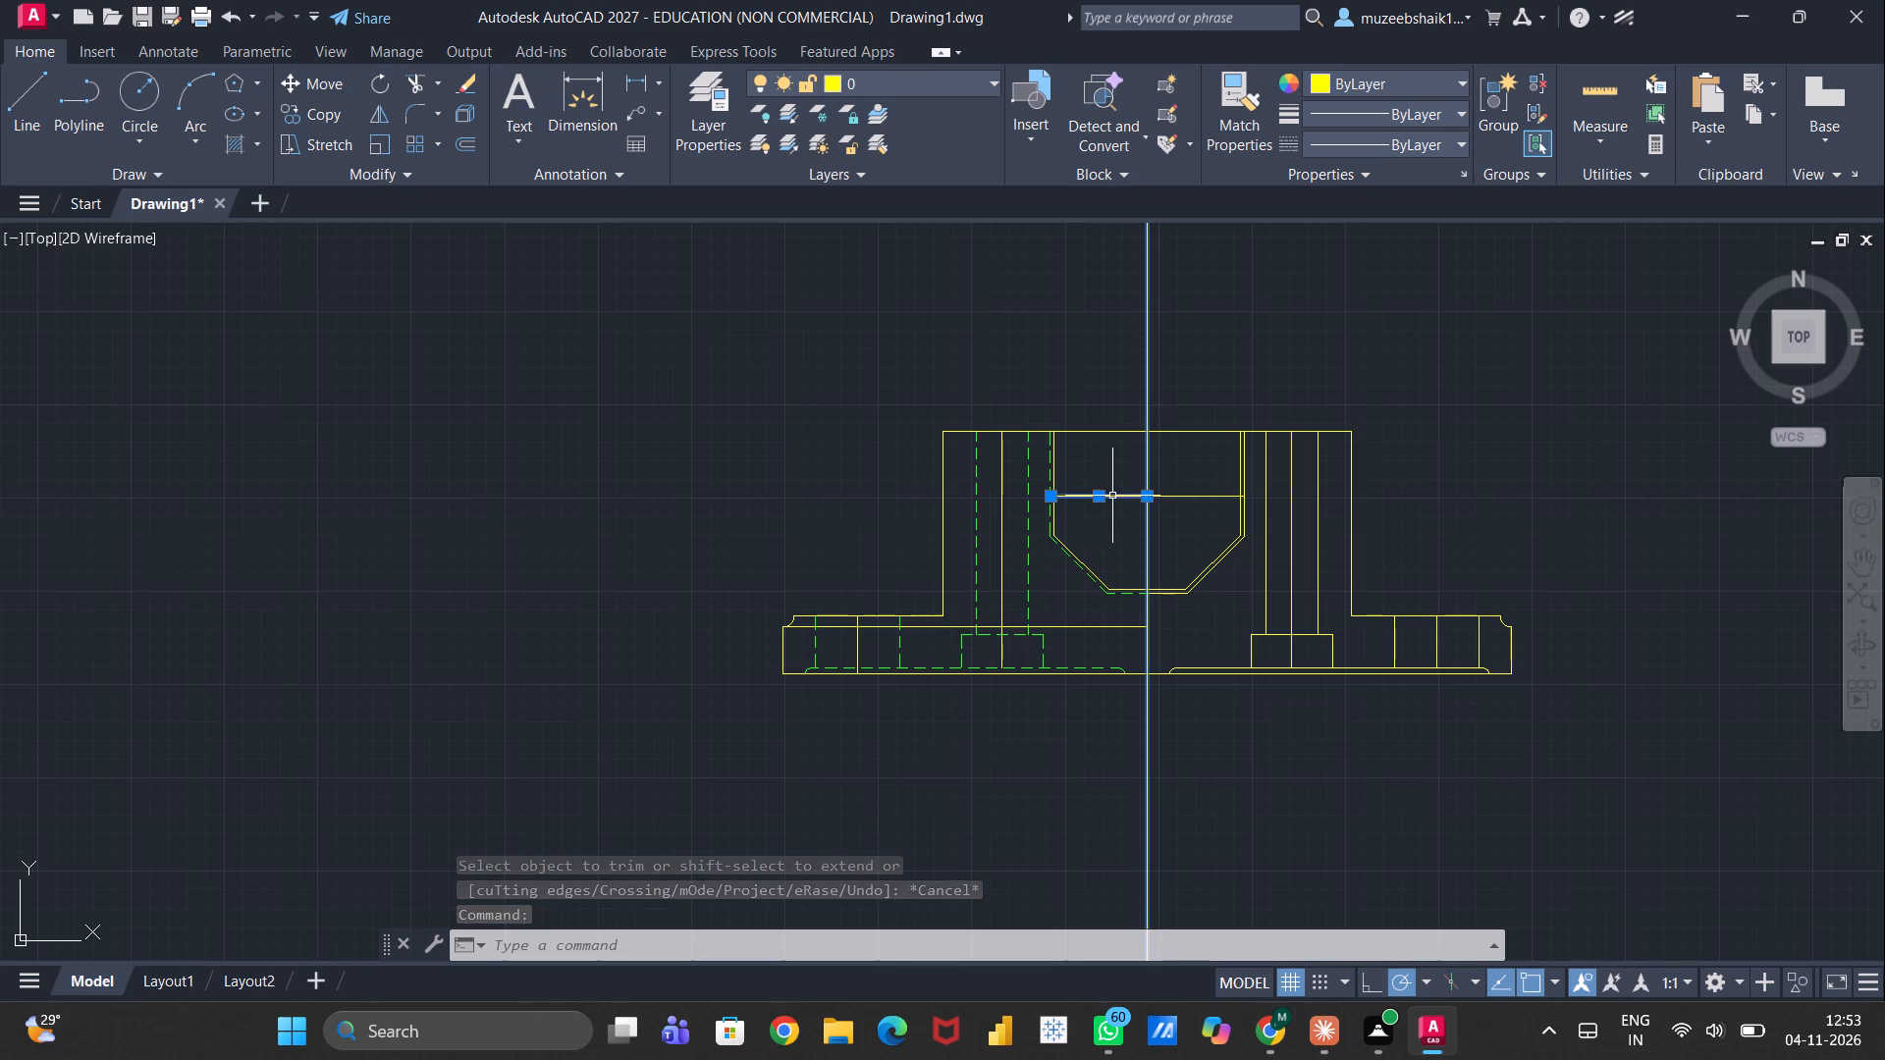
click(1001, 588)
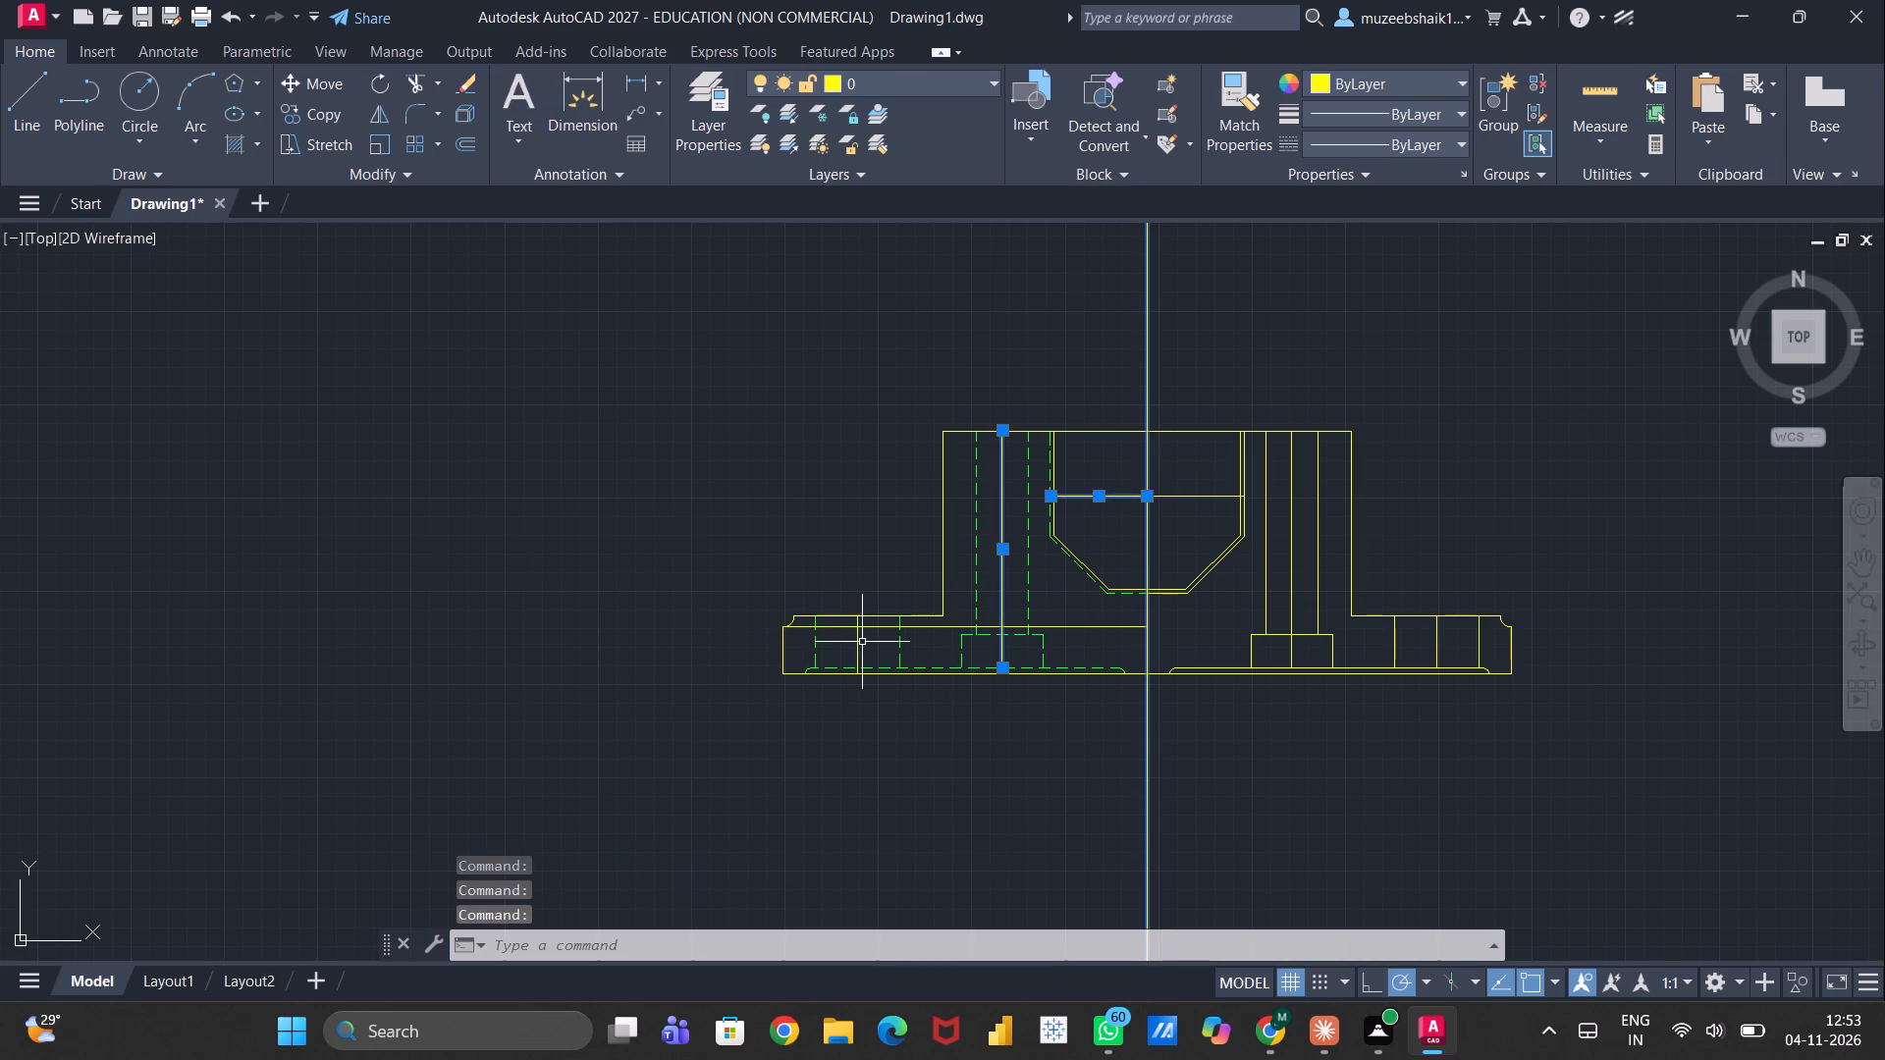
click(855, 642)
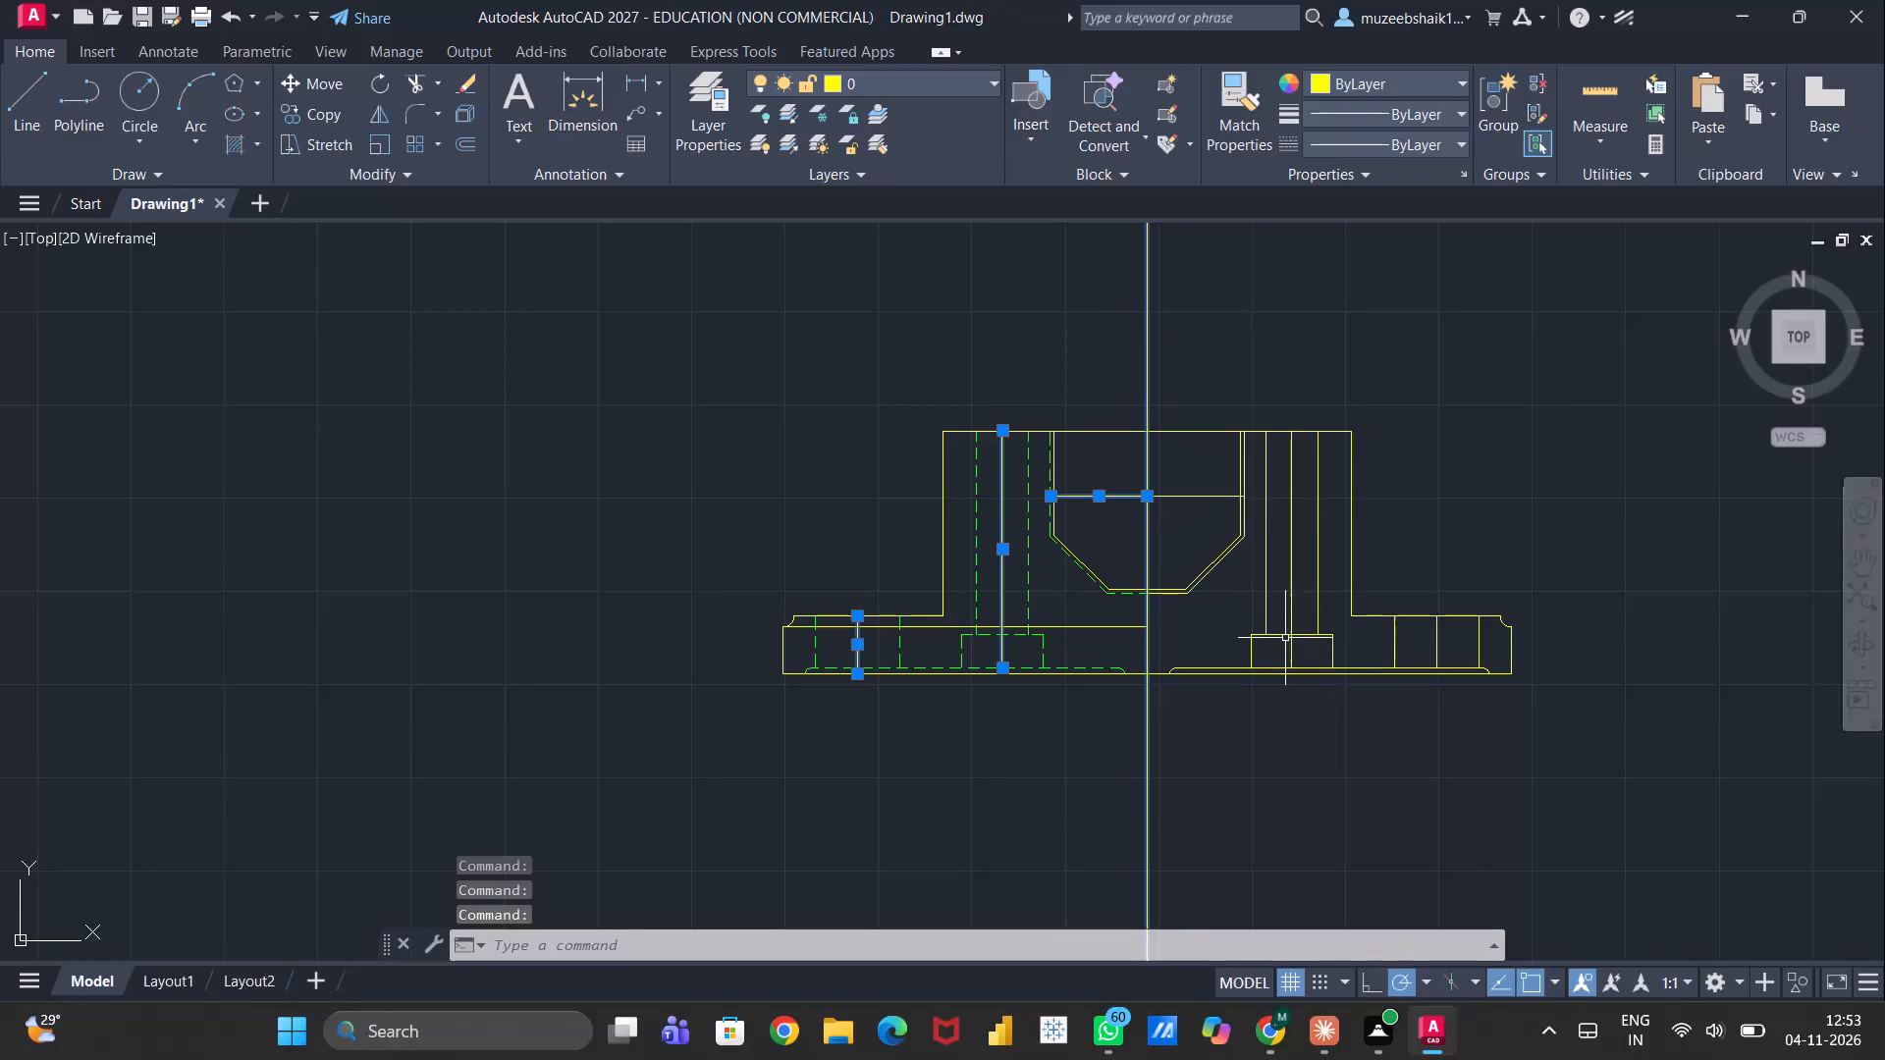
click(1292, 646)
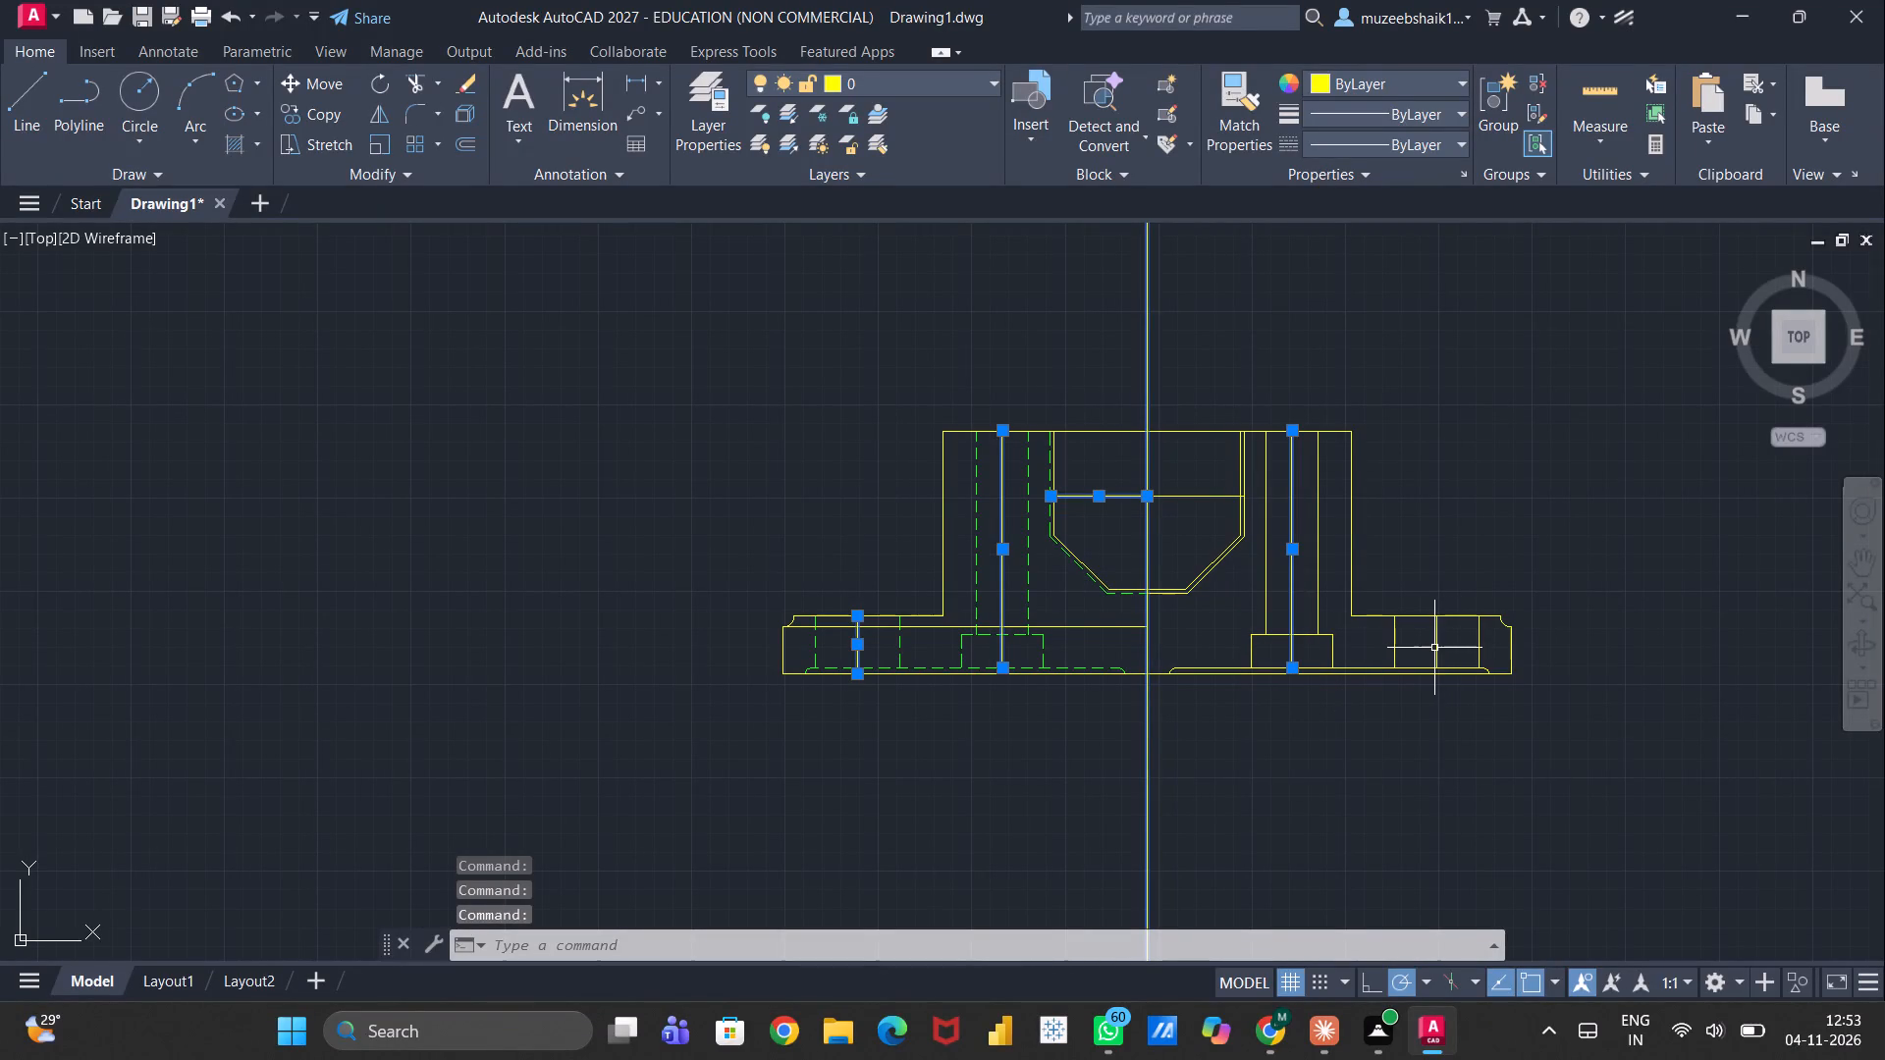
click(1434, 648)
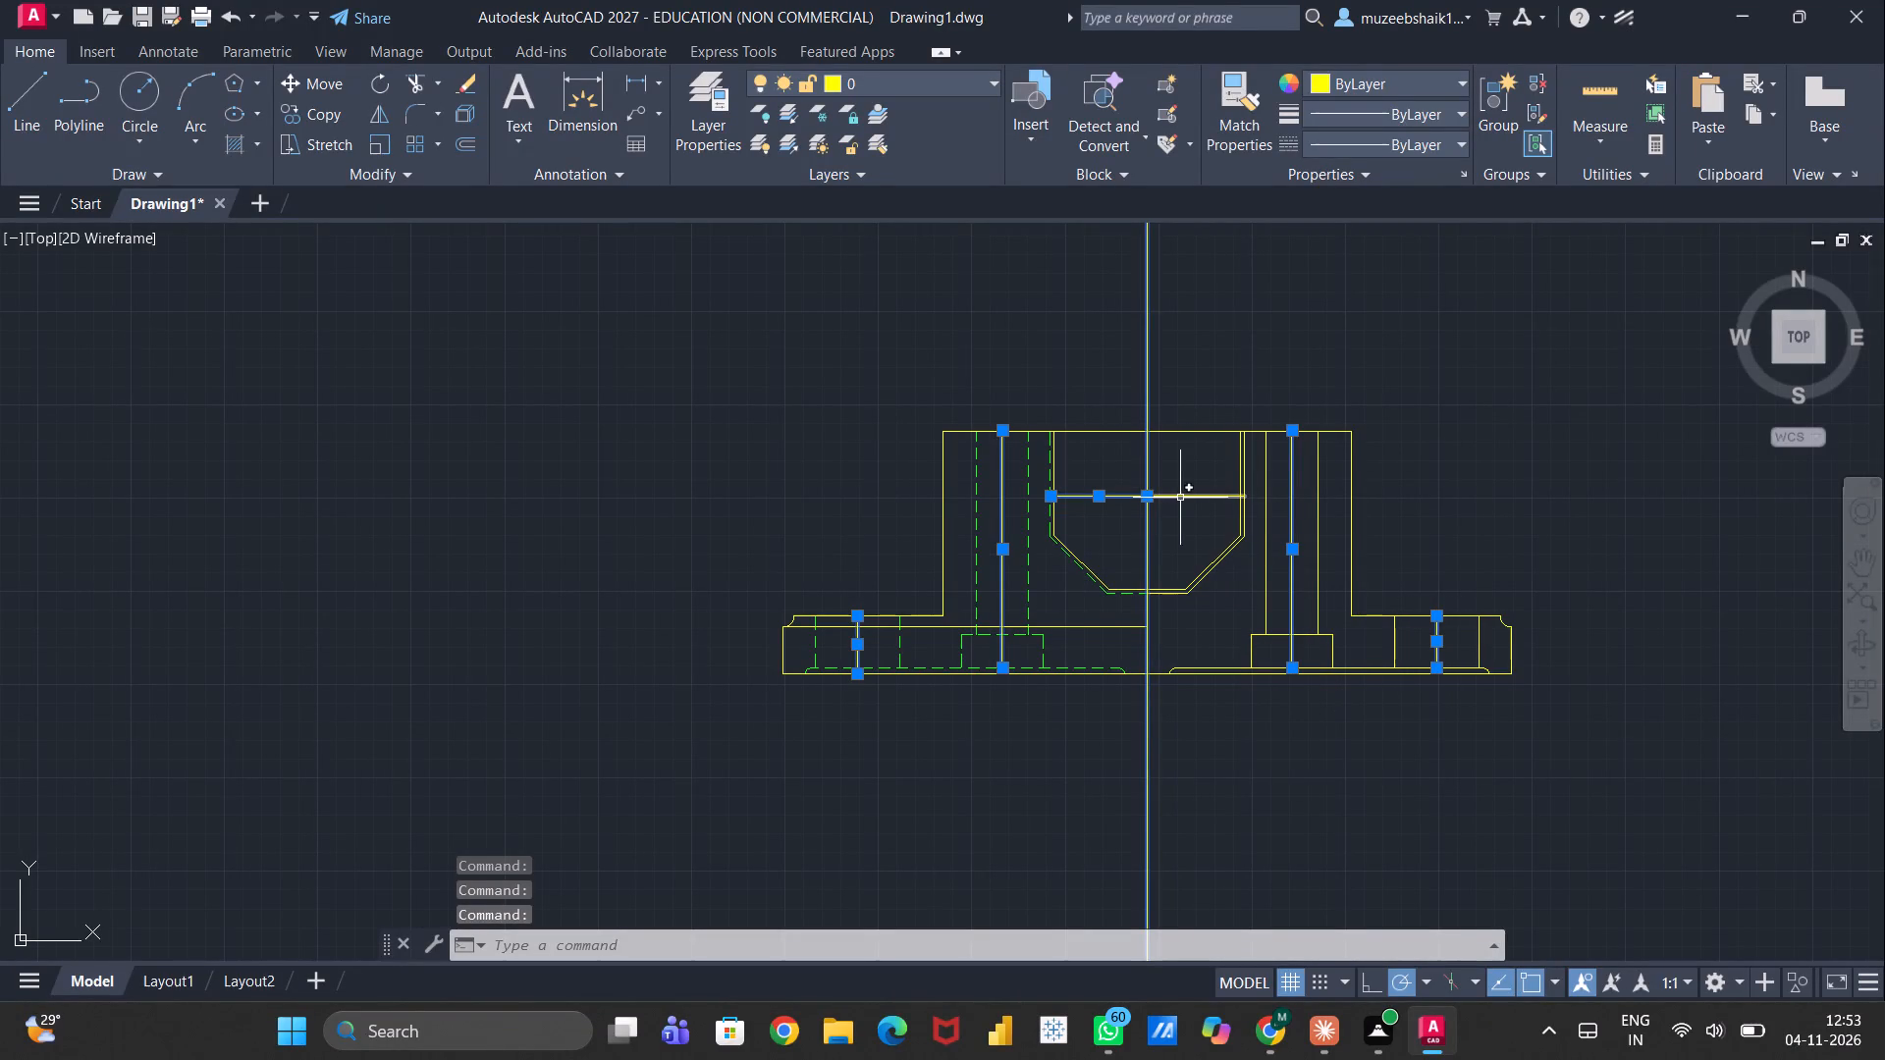
click(1184, 498)
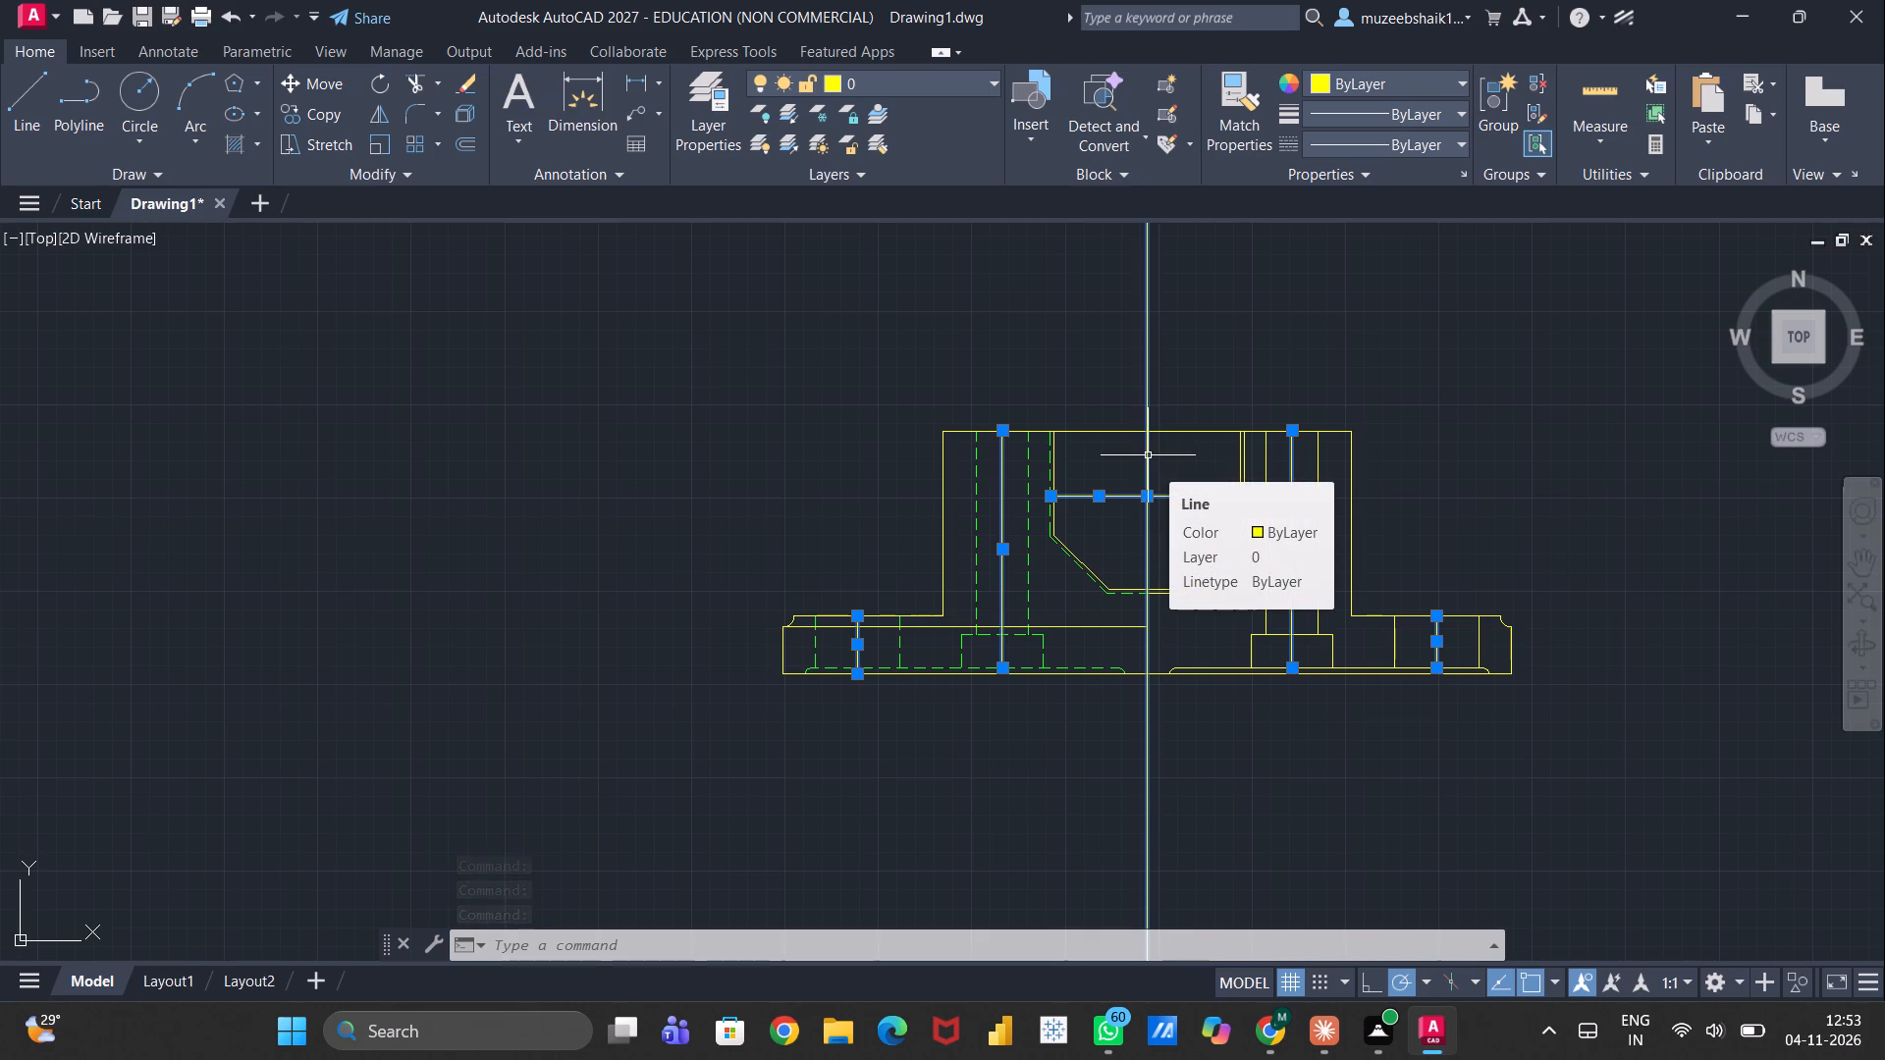
click(1148, 455)
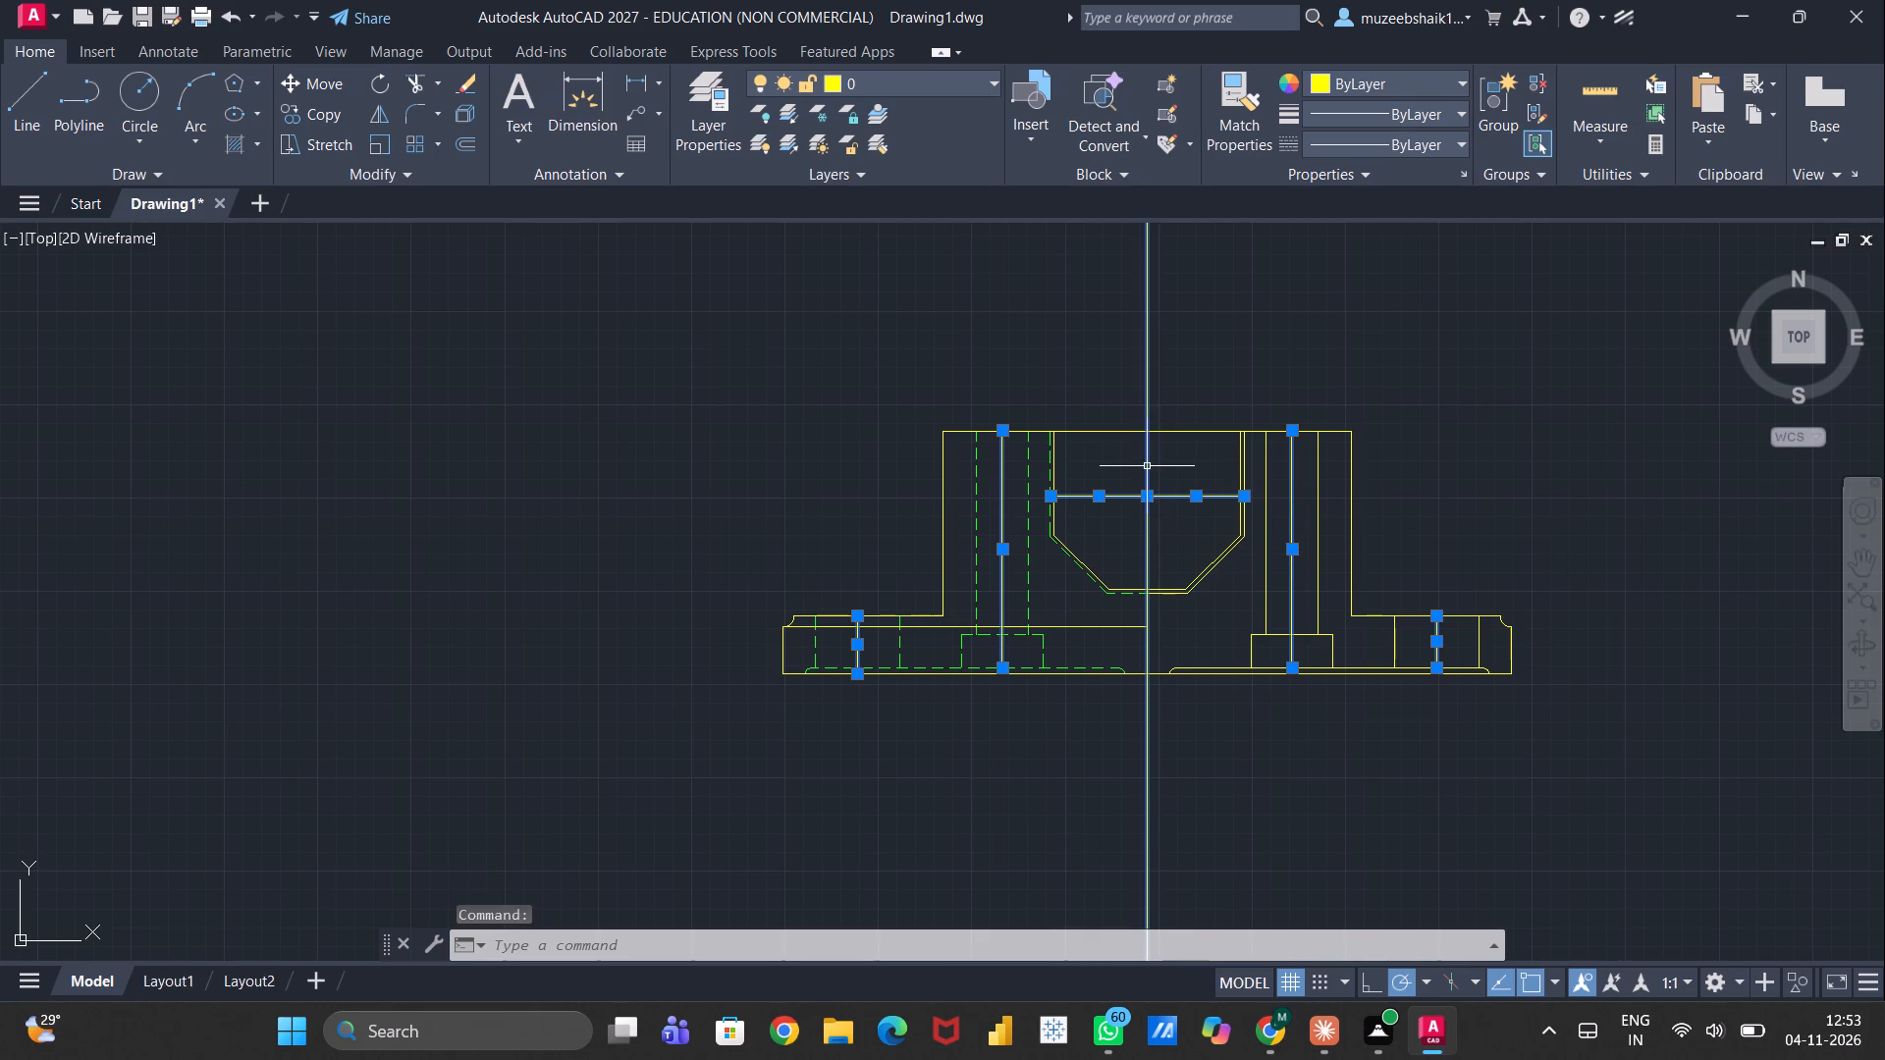
click(1147, 466)
scroll(1251, 475, up, 4)
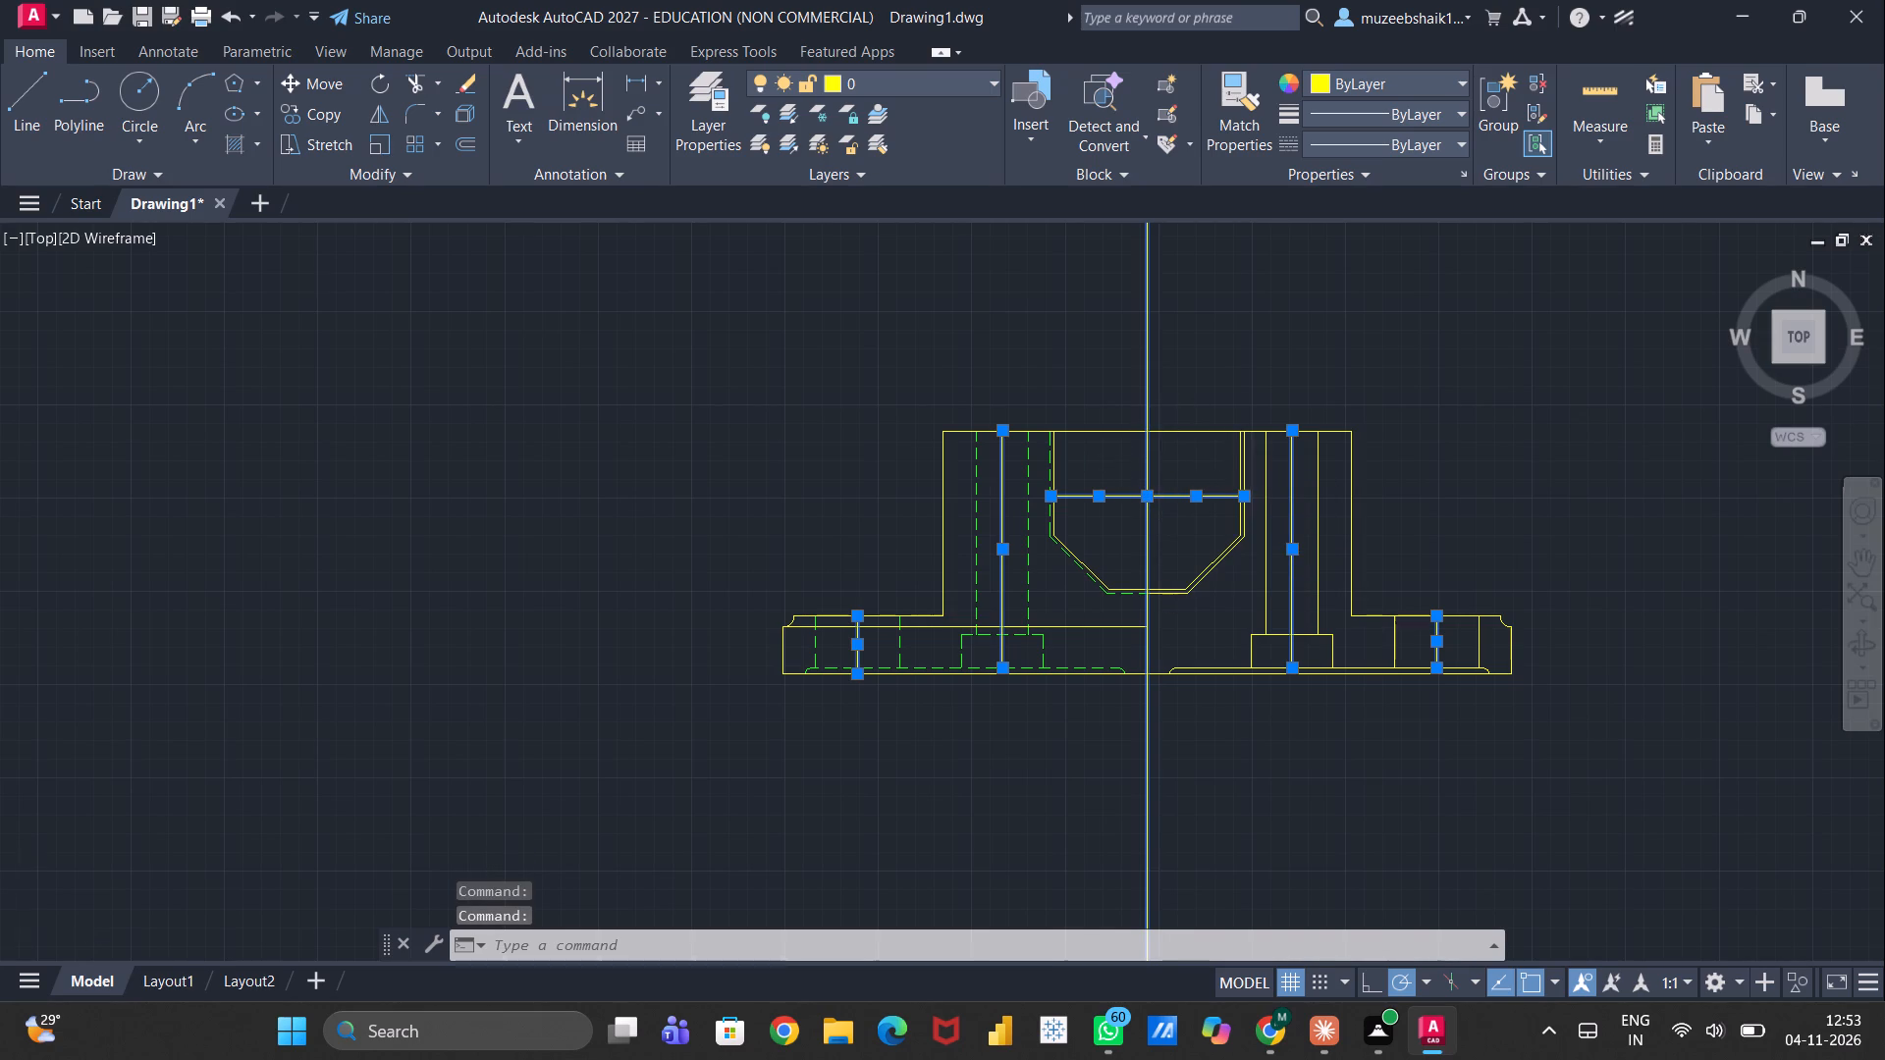
scroll(1251, 475, up, 2)
scroll(1251, 475, down, 5)
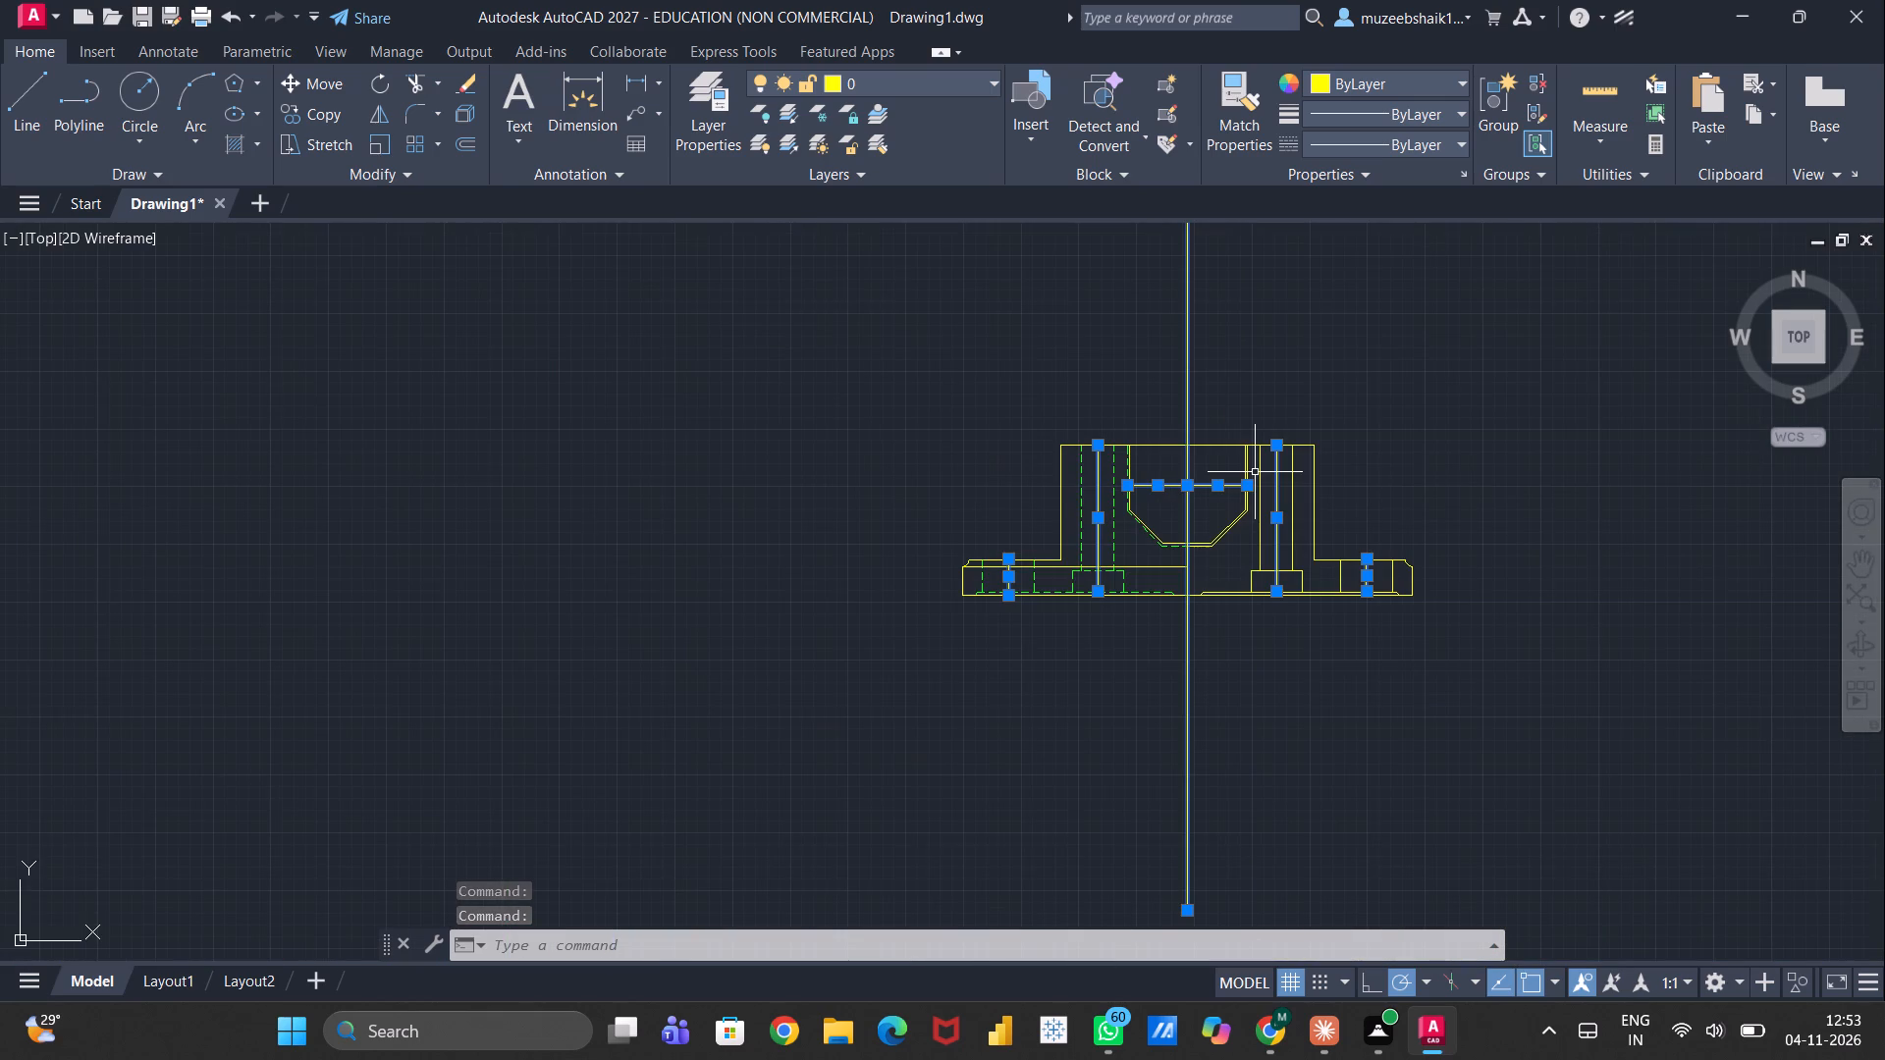
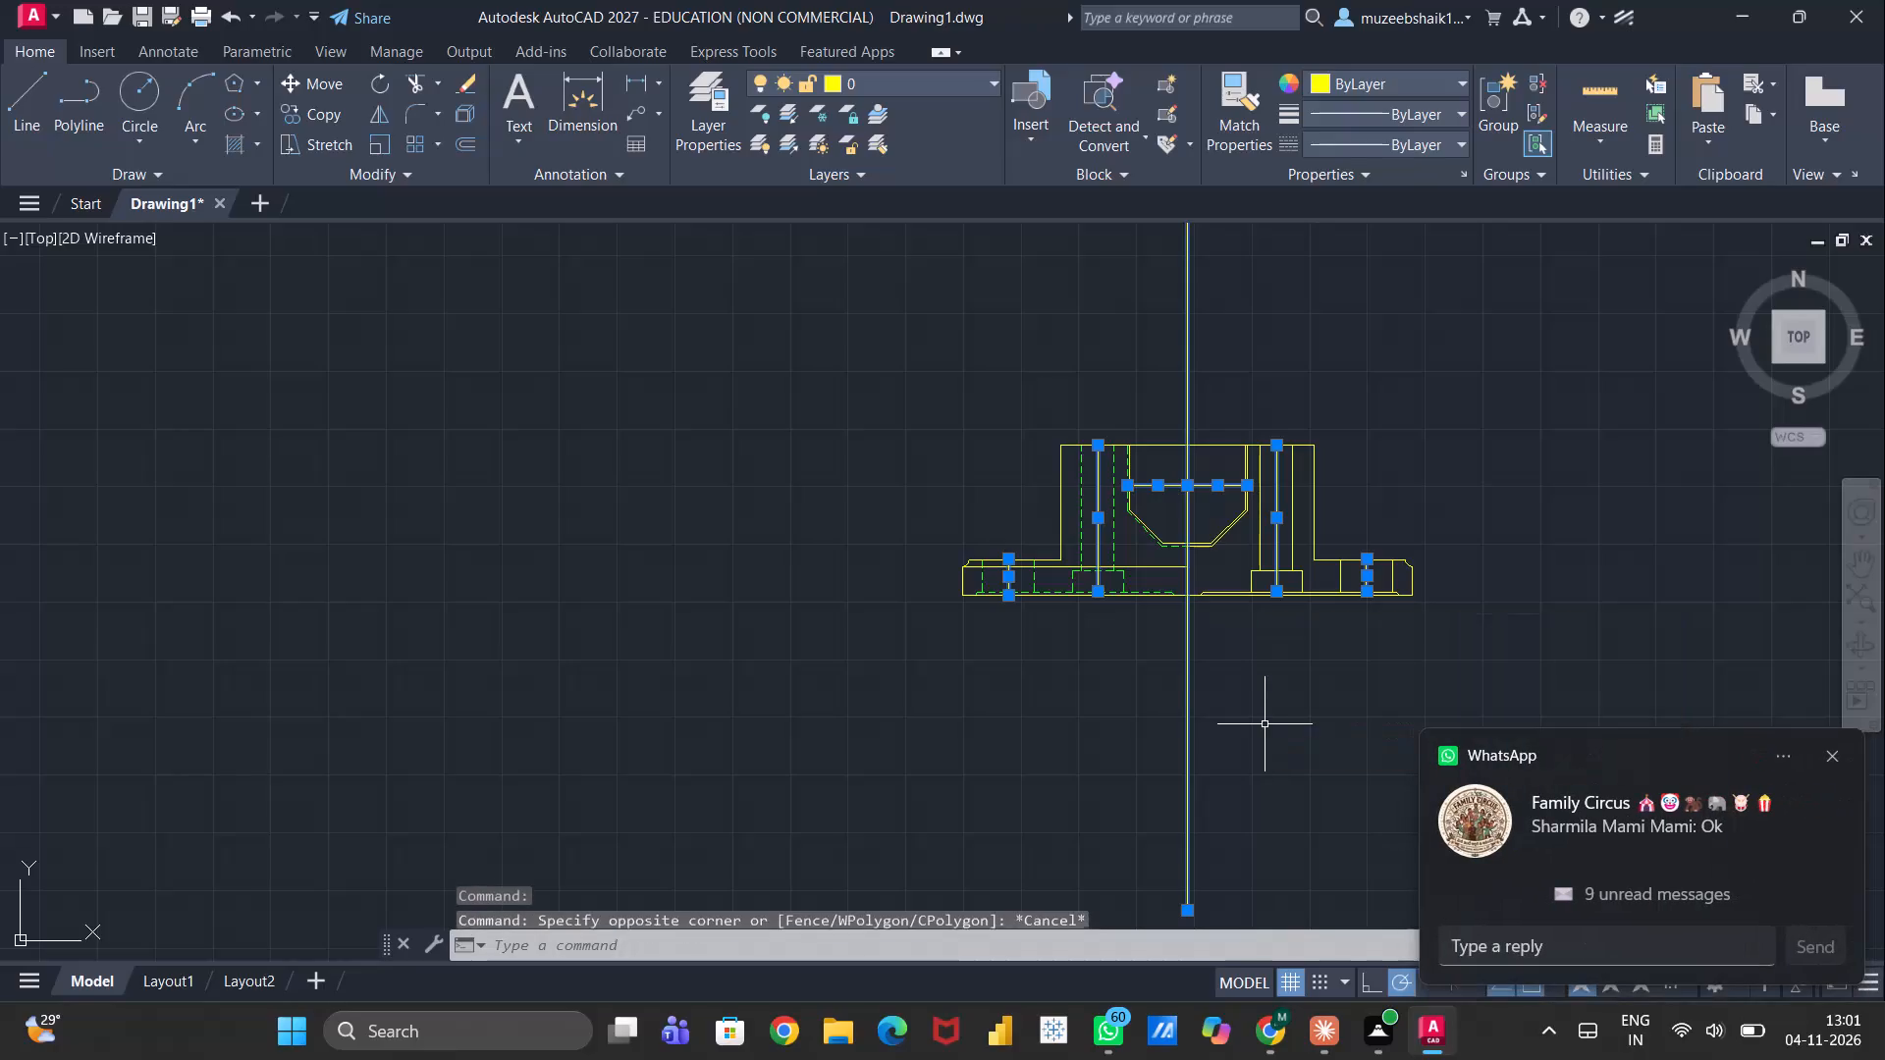
Assign the selected main axis, central recess's horizontal line, and bore and flange hole axes to the center layer.
scroll(1213, 671, up, 2)
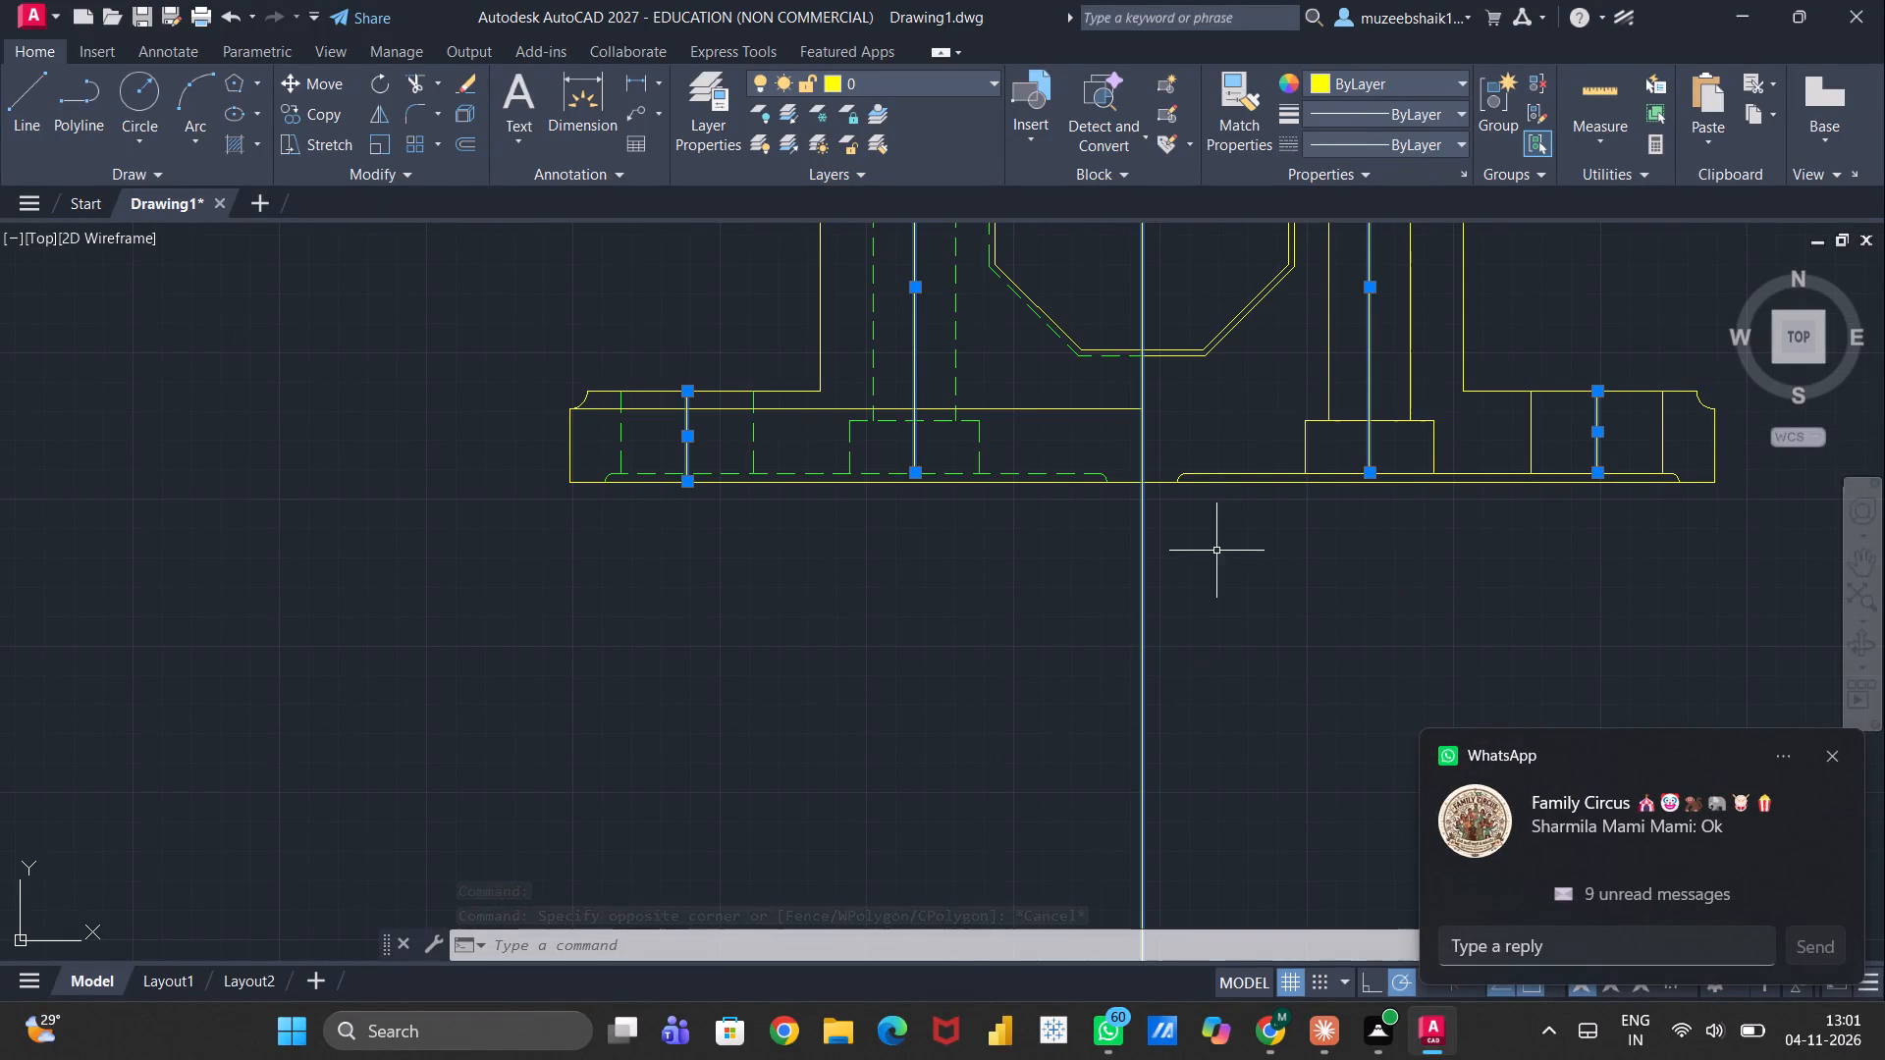
scroll(912, 582, down, 2)
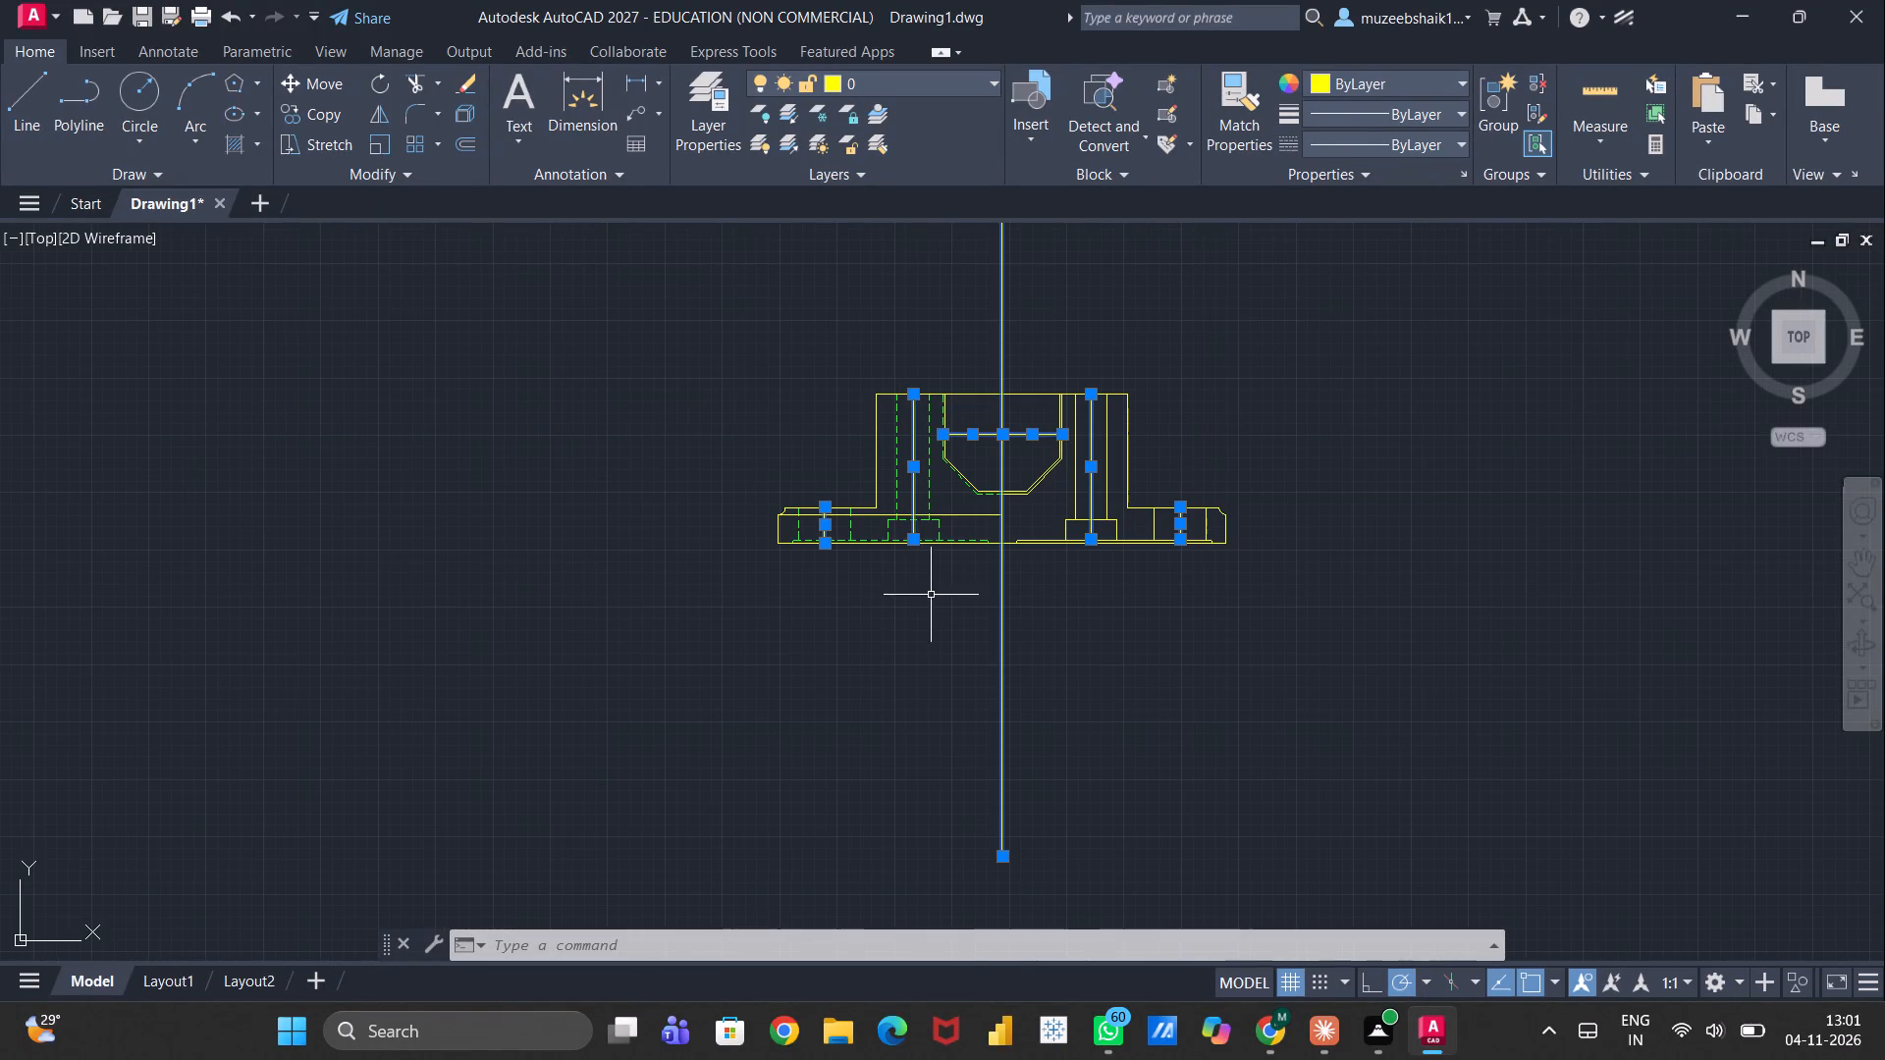
scroll(1045, 621, up, 1)
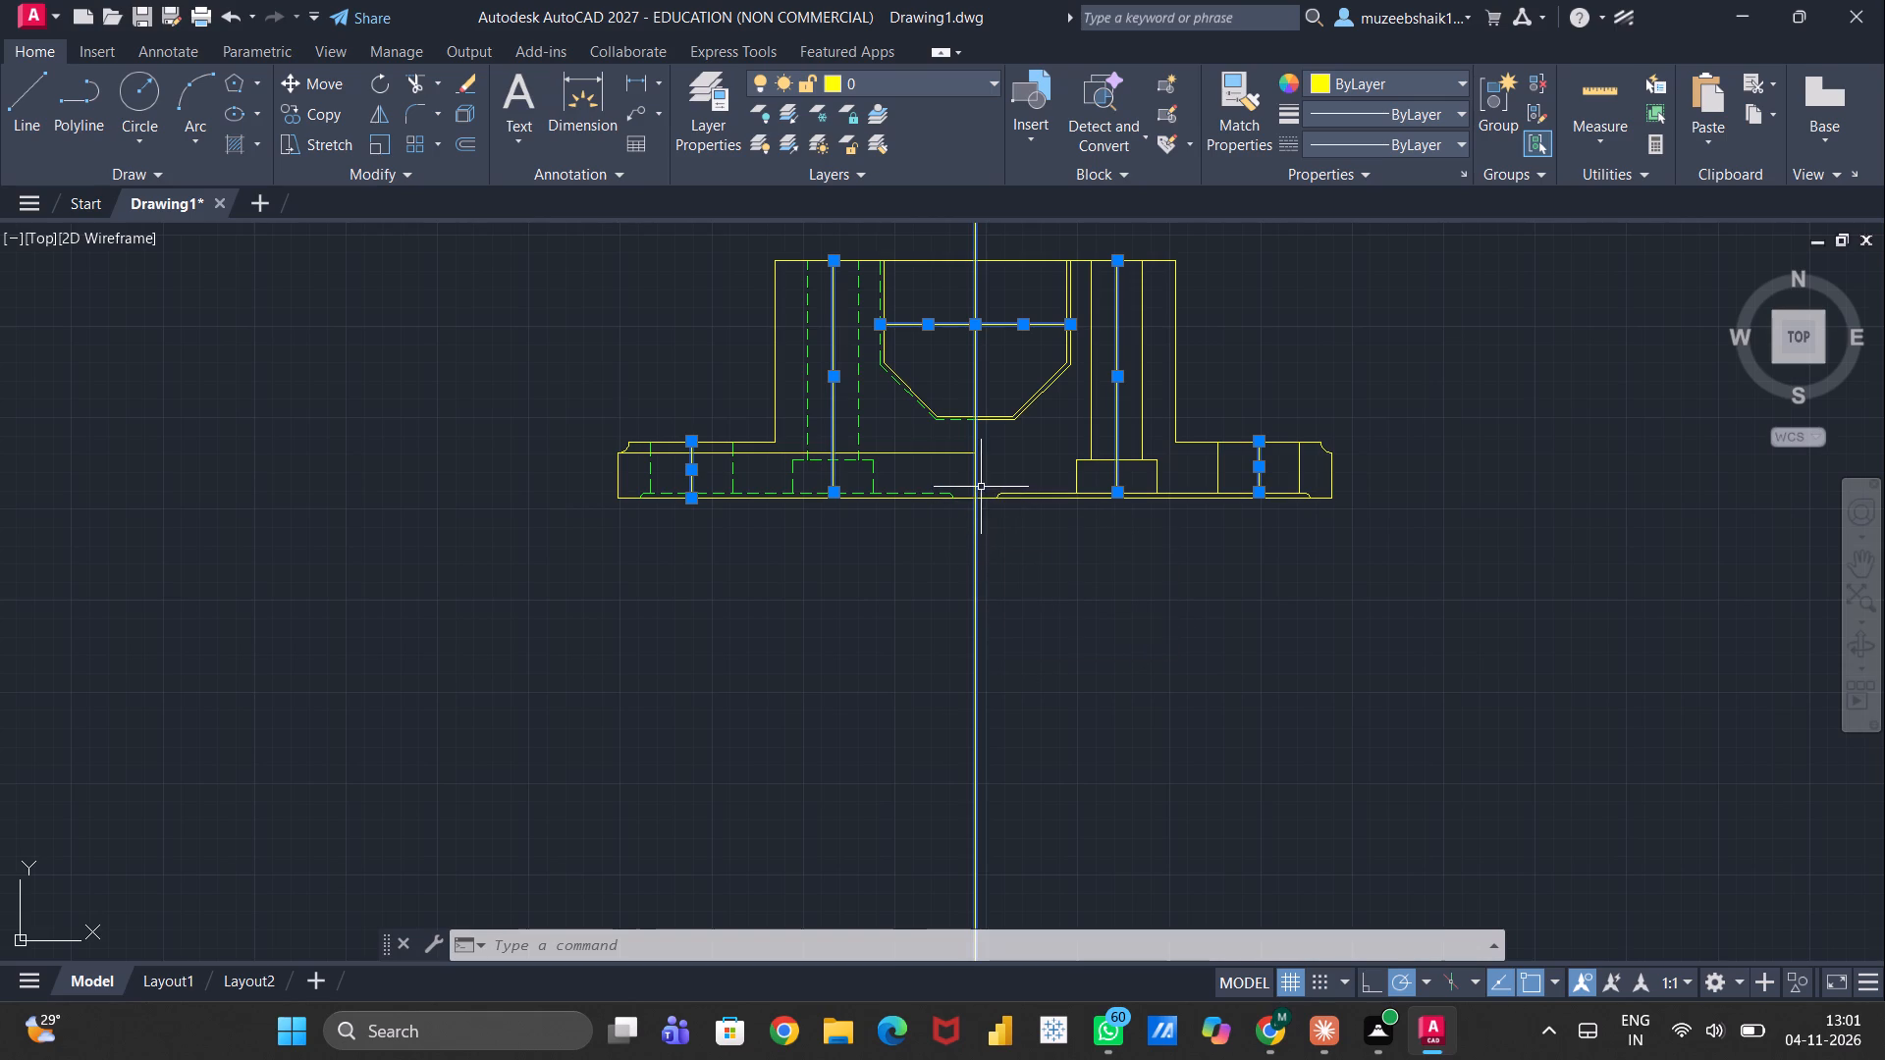
scroll(1106, 544, up, 2)
scroll(1089, 536, down, 1)
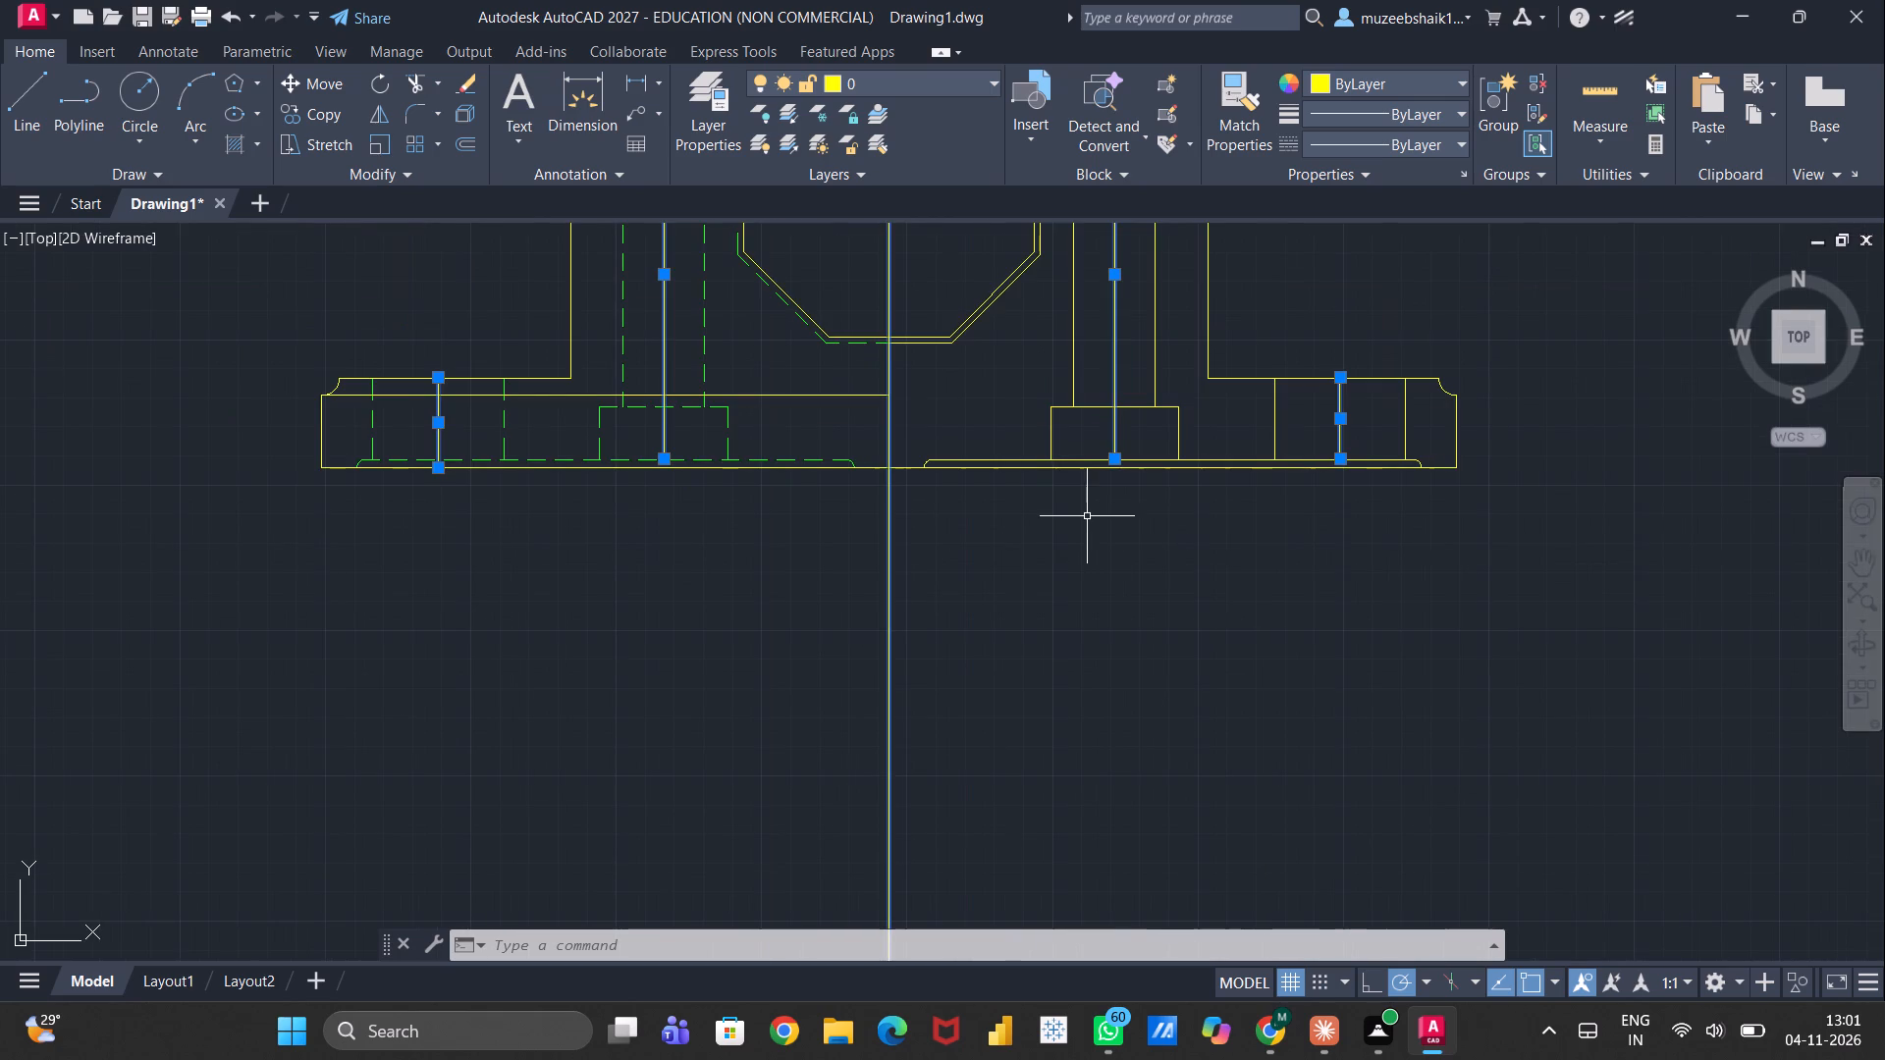
middle_drag(1087, 516, 1037, 727)
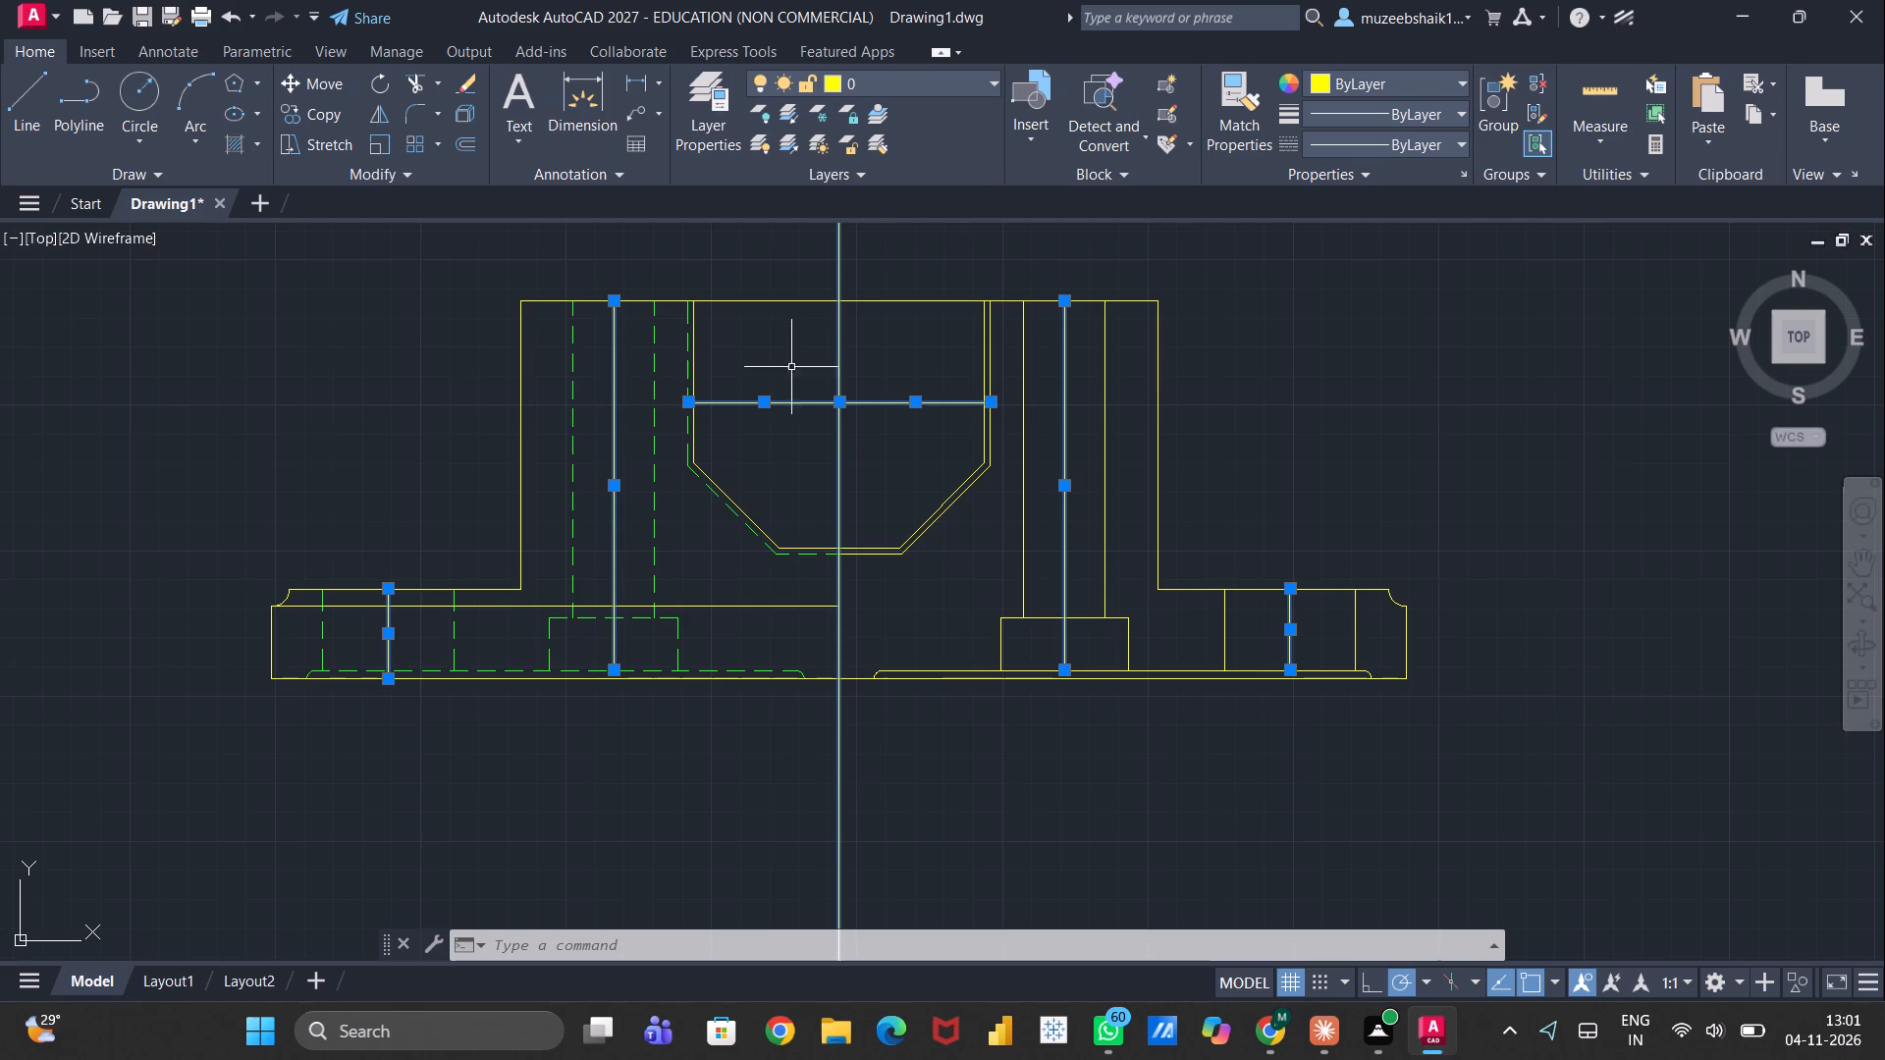
click(872, 81)
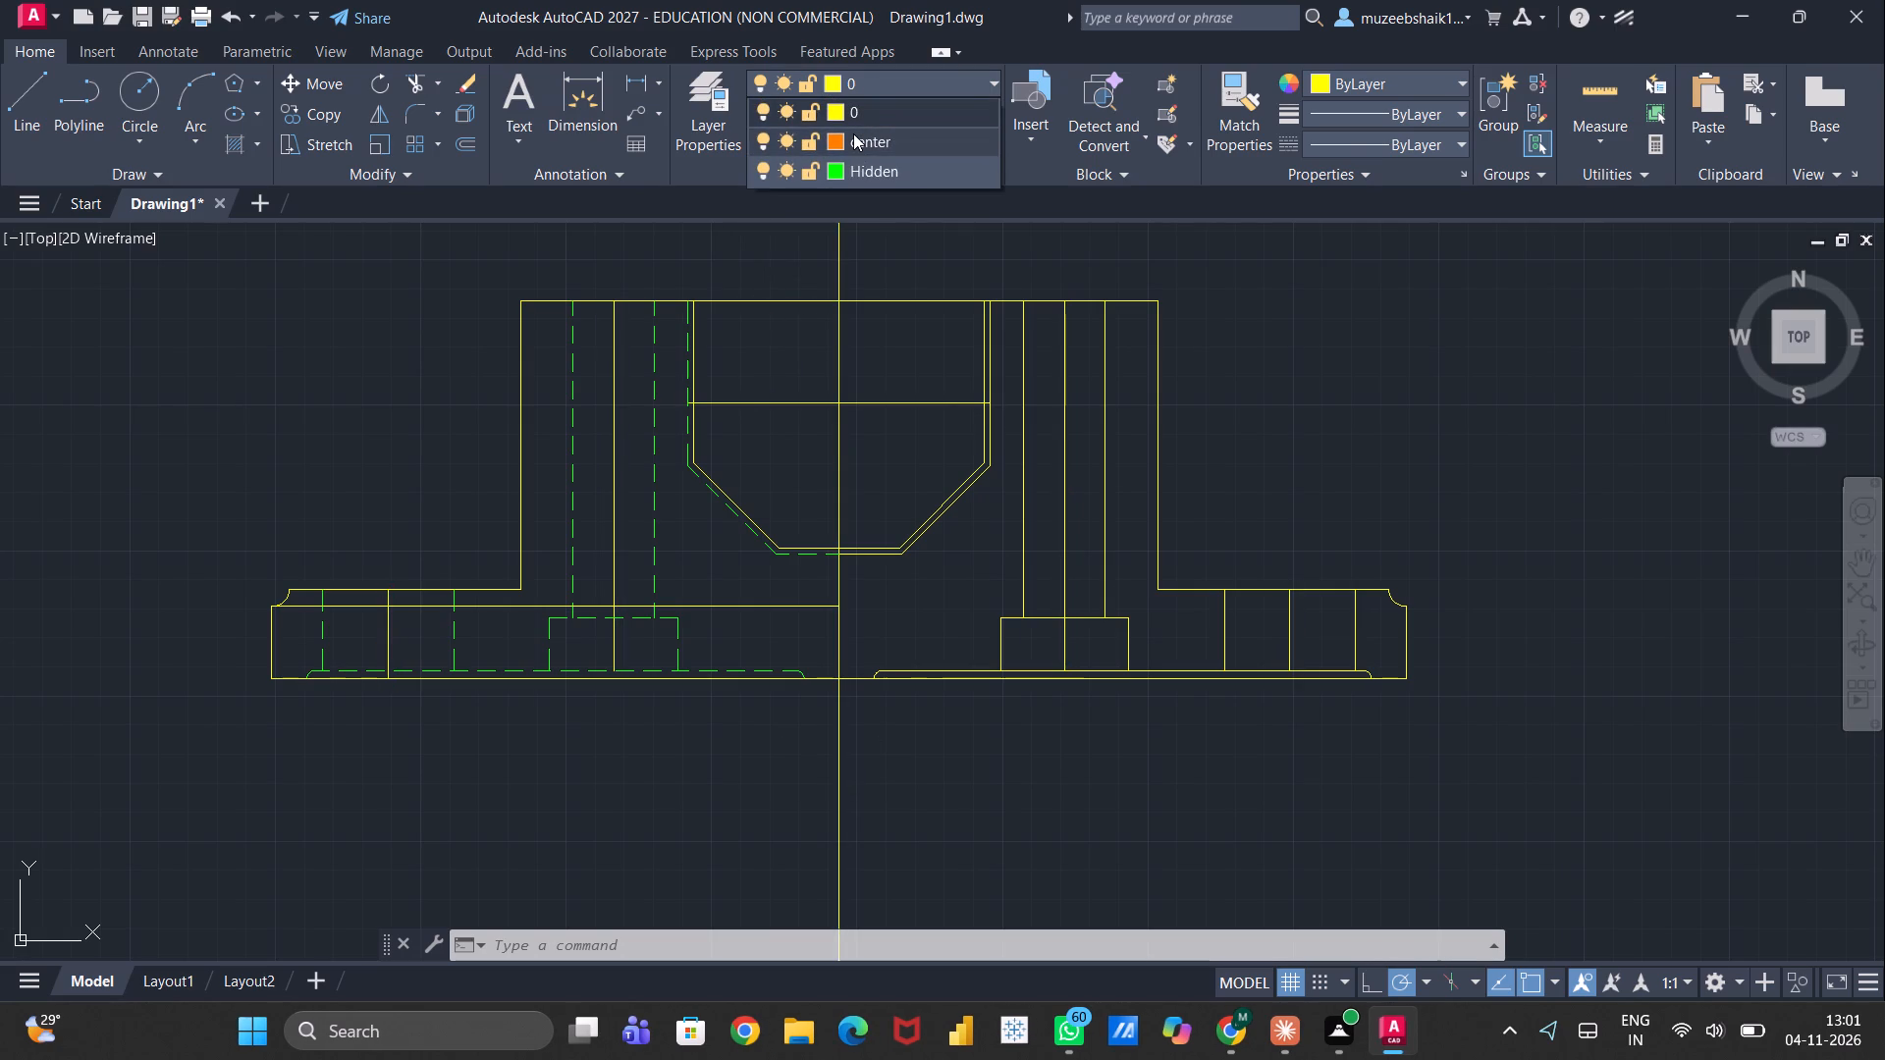
click(853, 133)
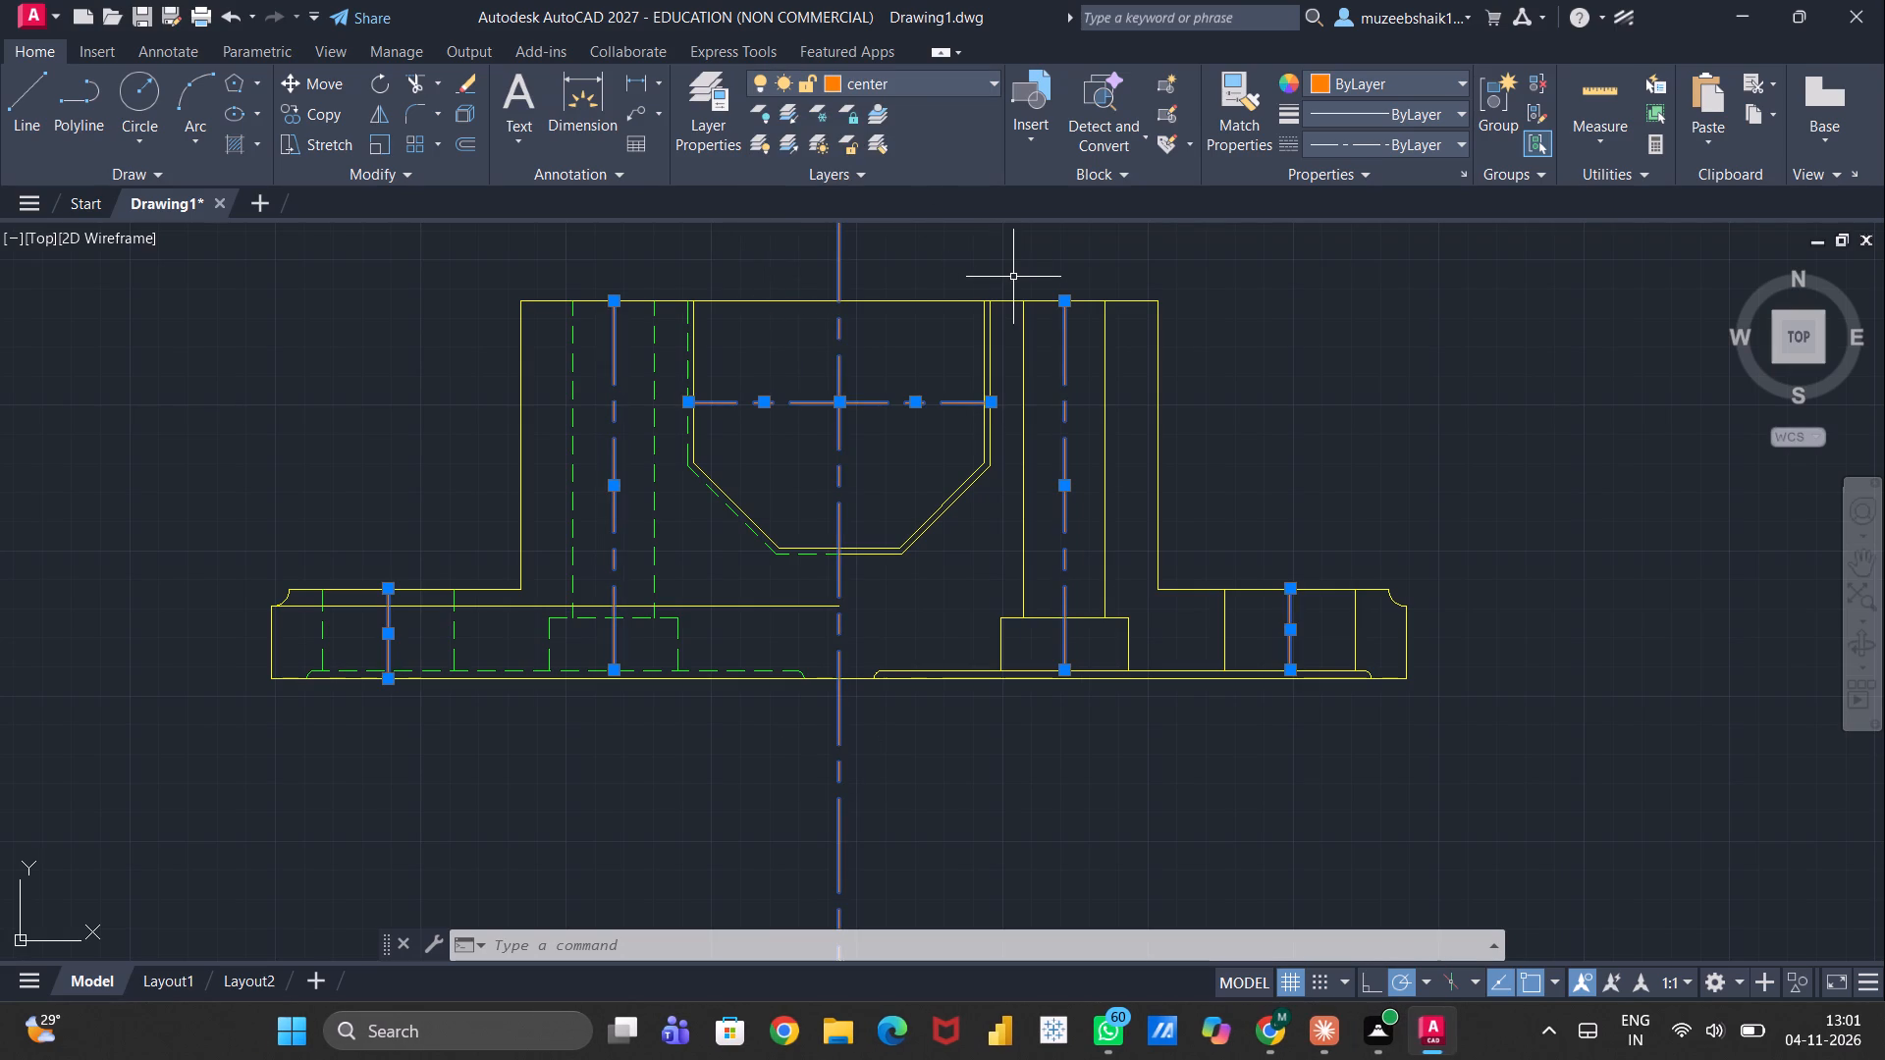
key(Escape)
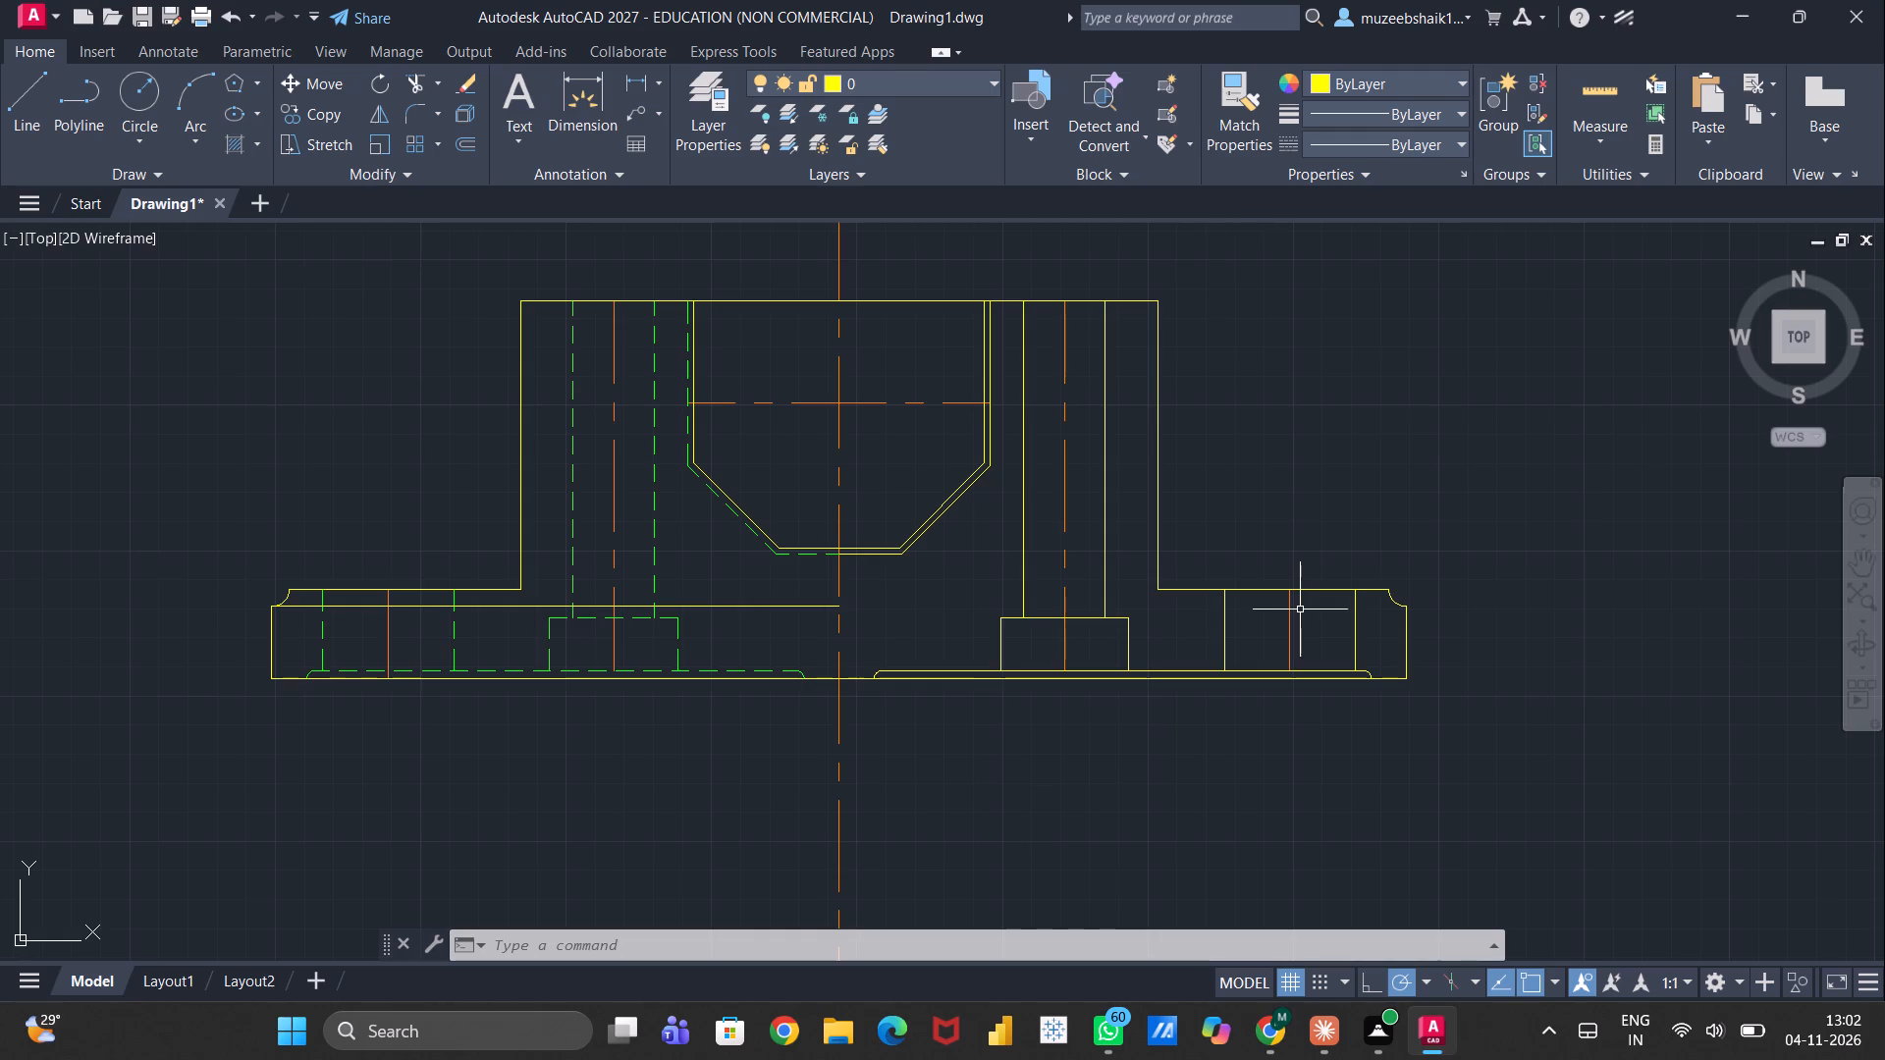
Set the current linetype scale for new objects to 0.5 with nothing selected.
scroll(975, 588, down, 1)
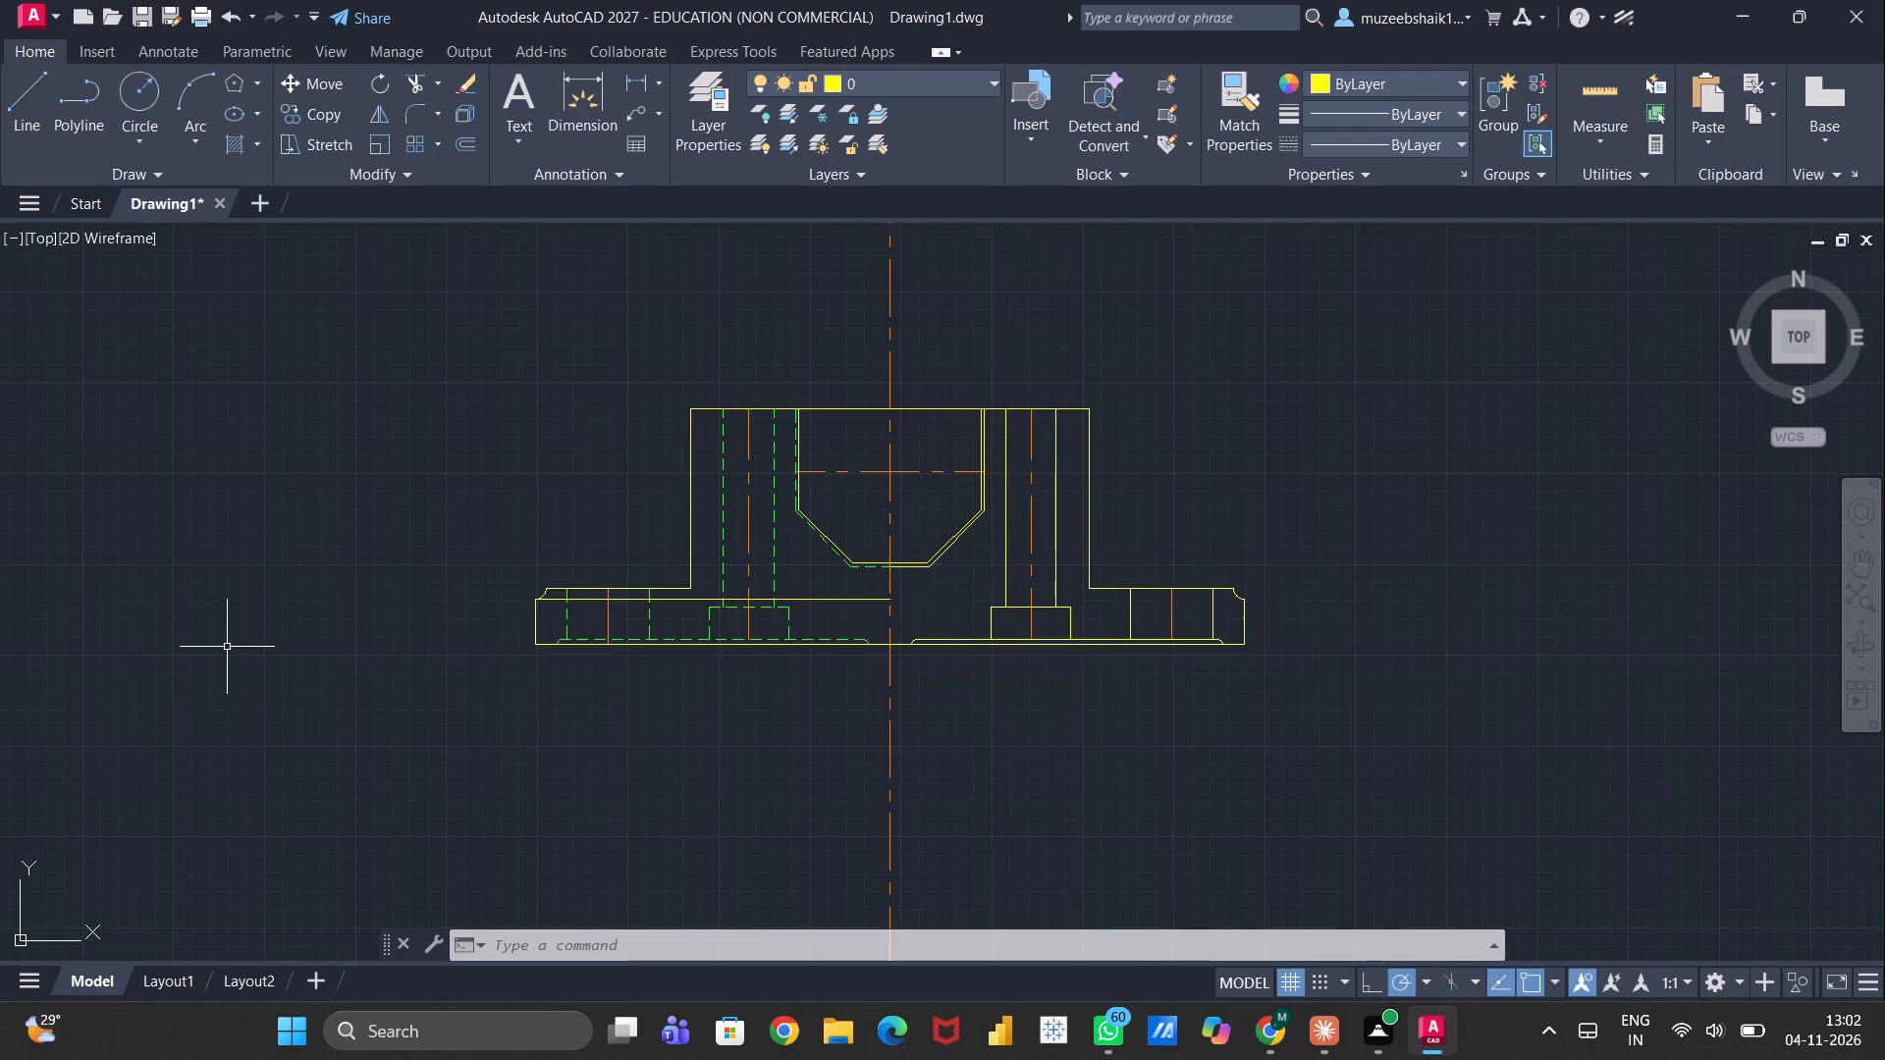
key(ctrl+1)
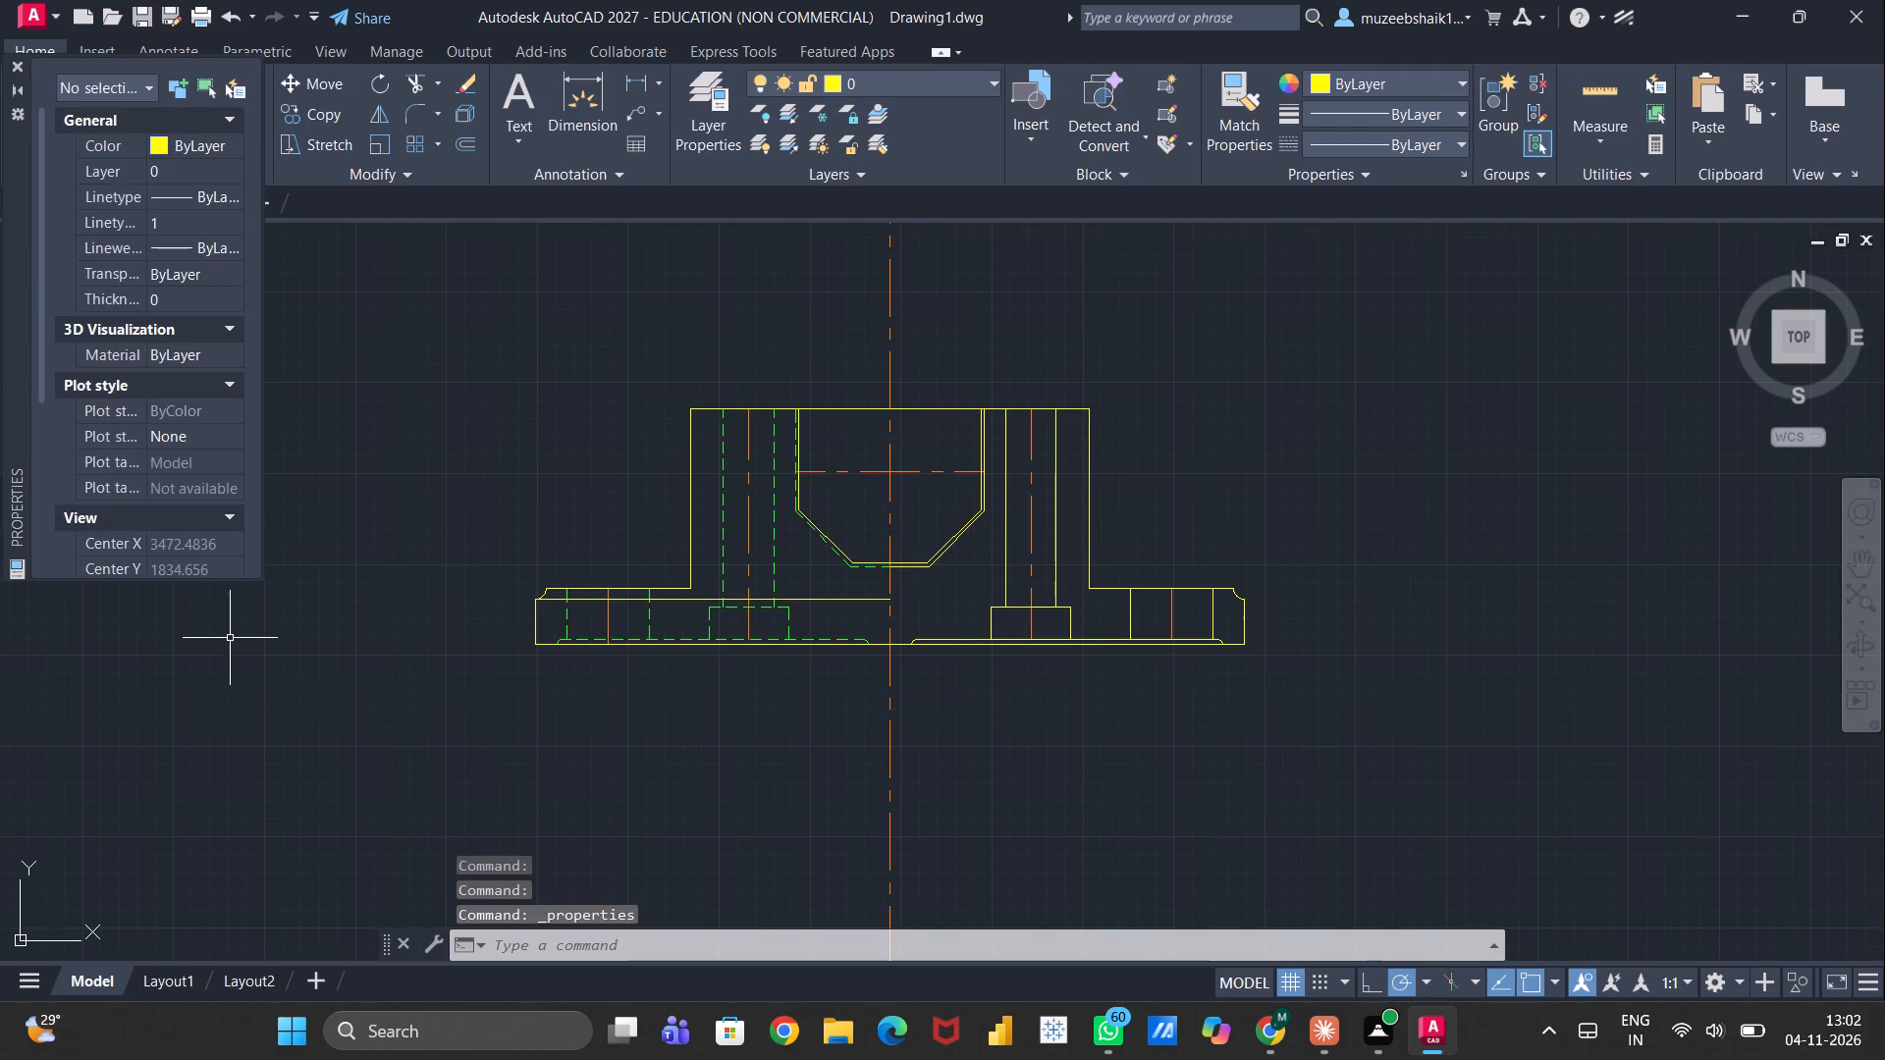
click(193, 217)
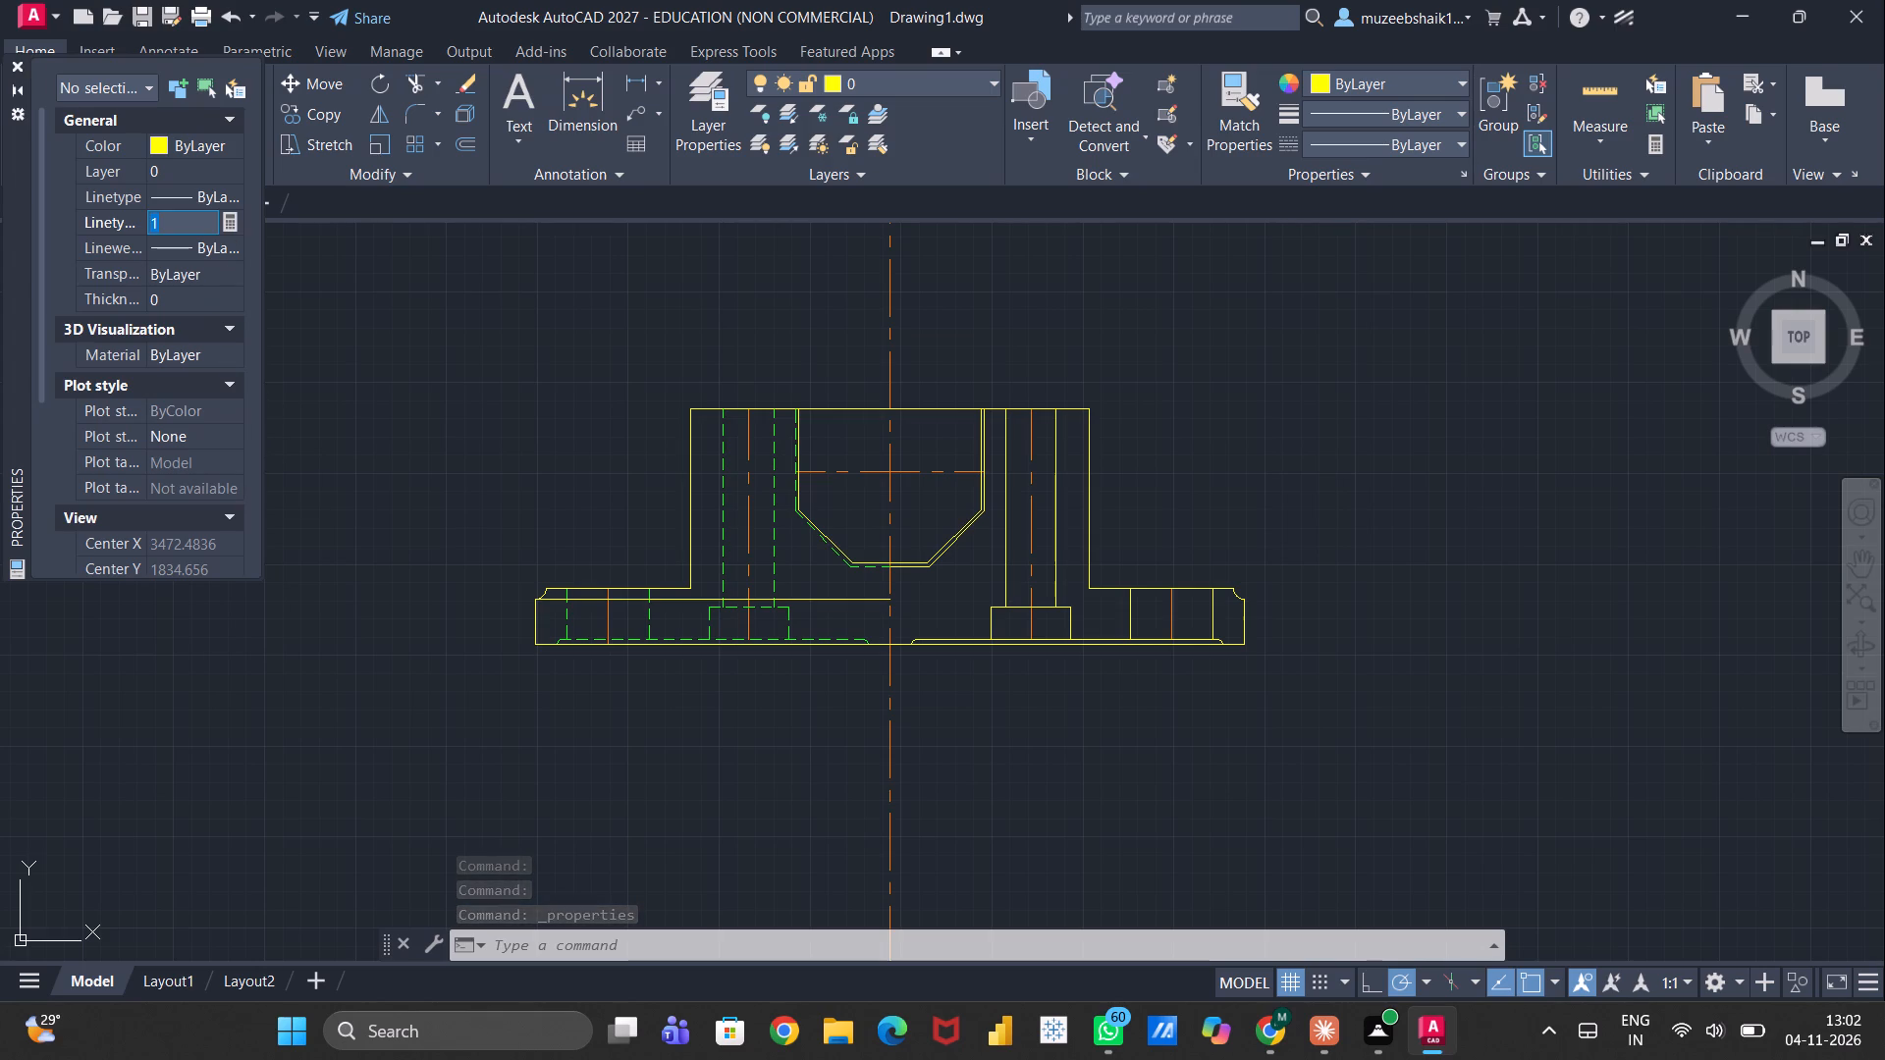
text(0.5)
key(Return)
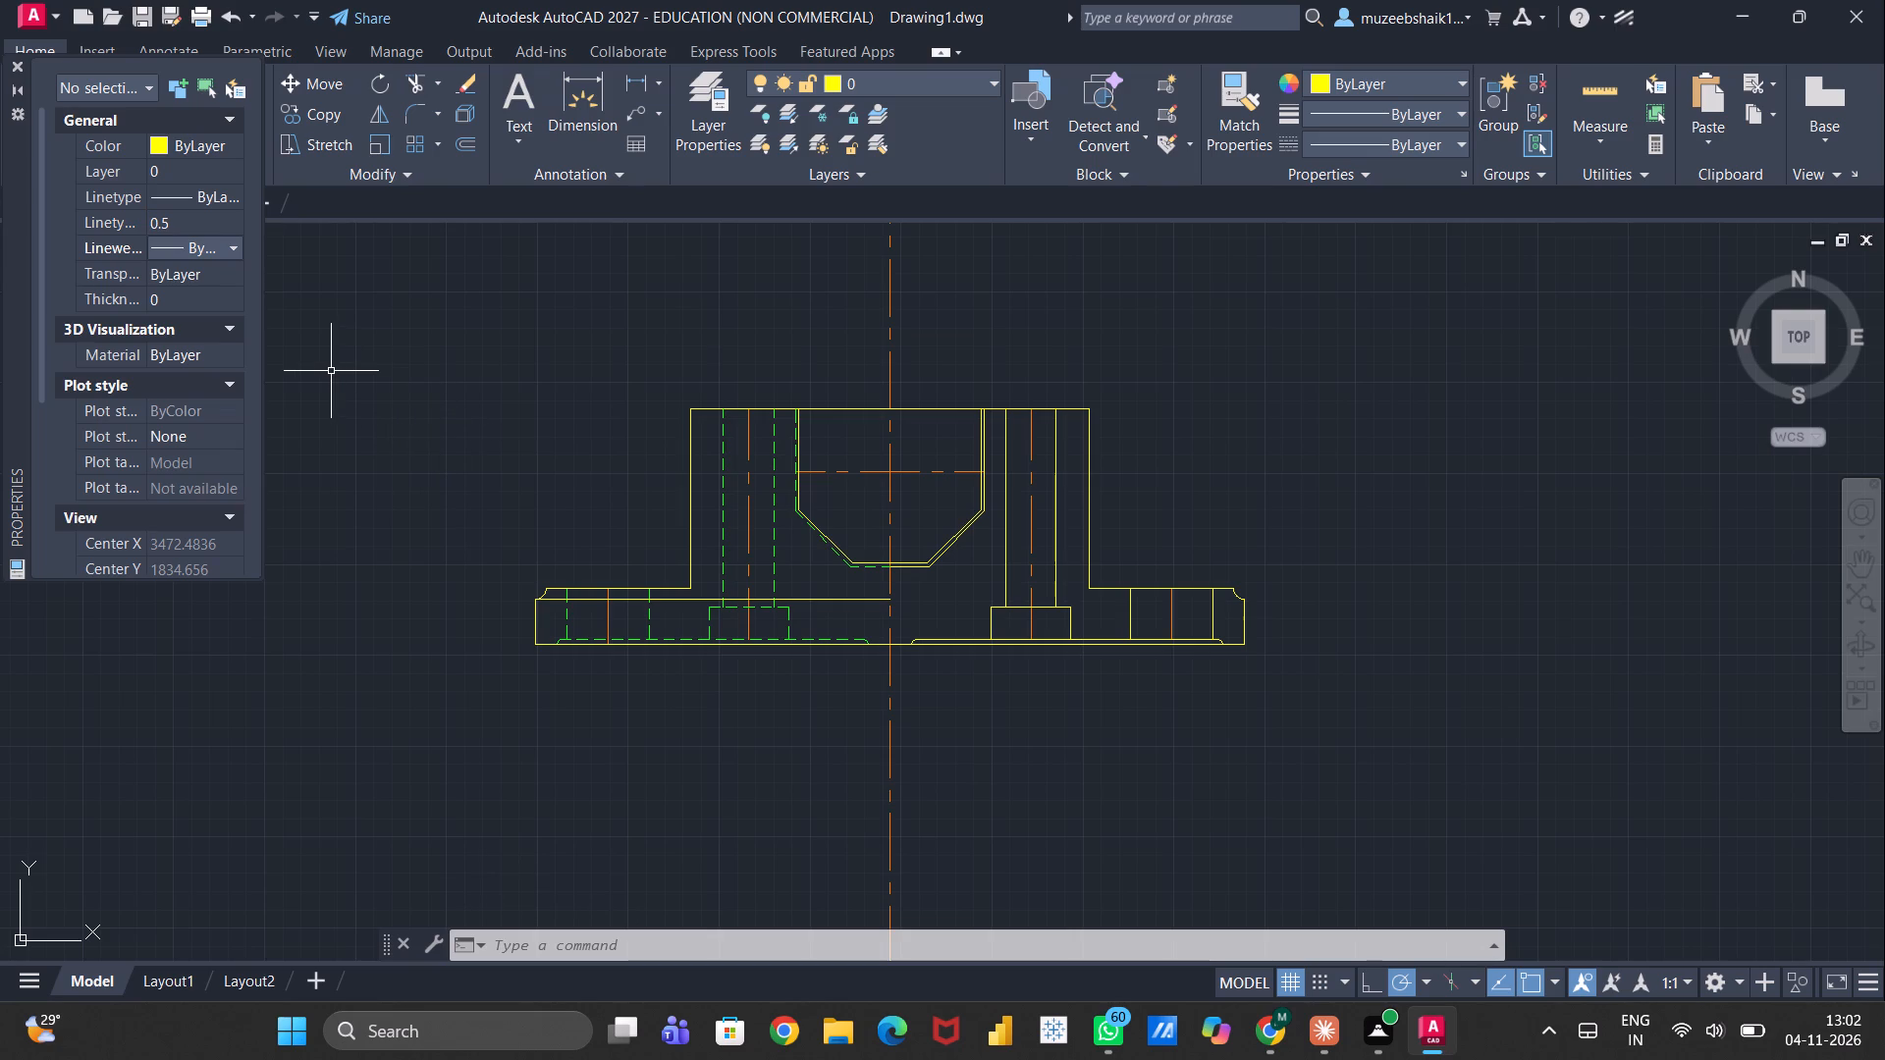
click(186, 144)
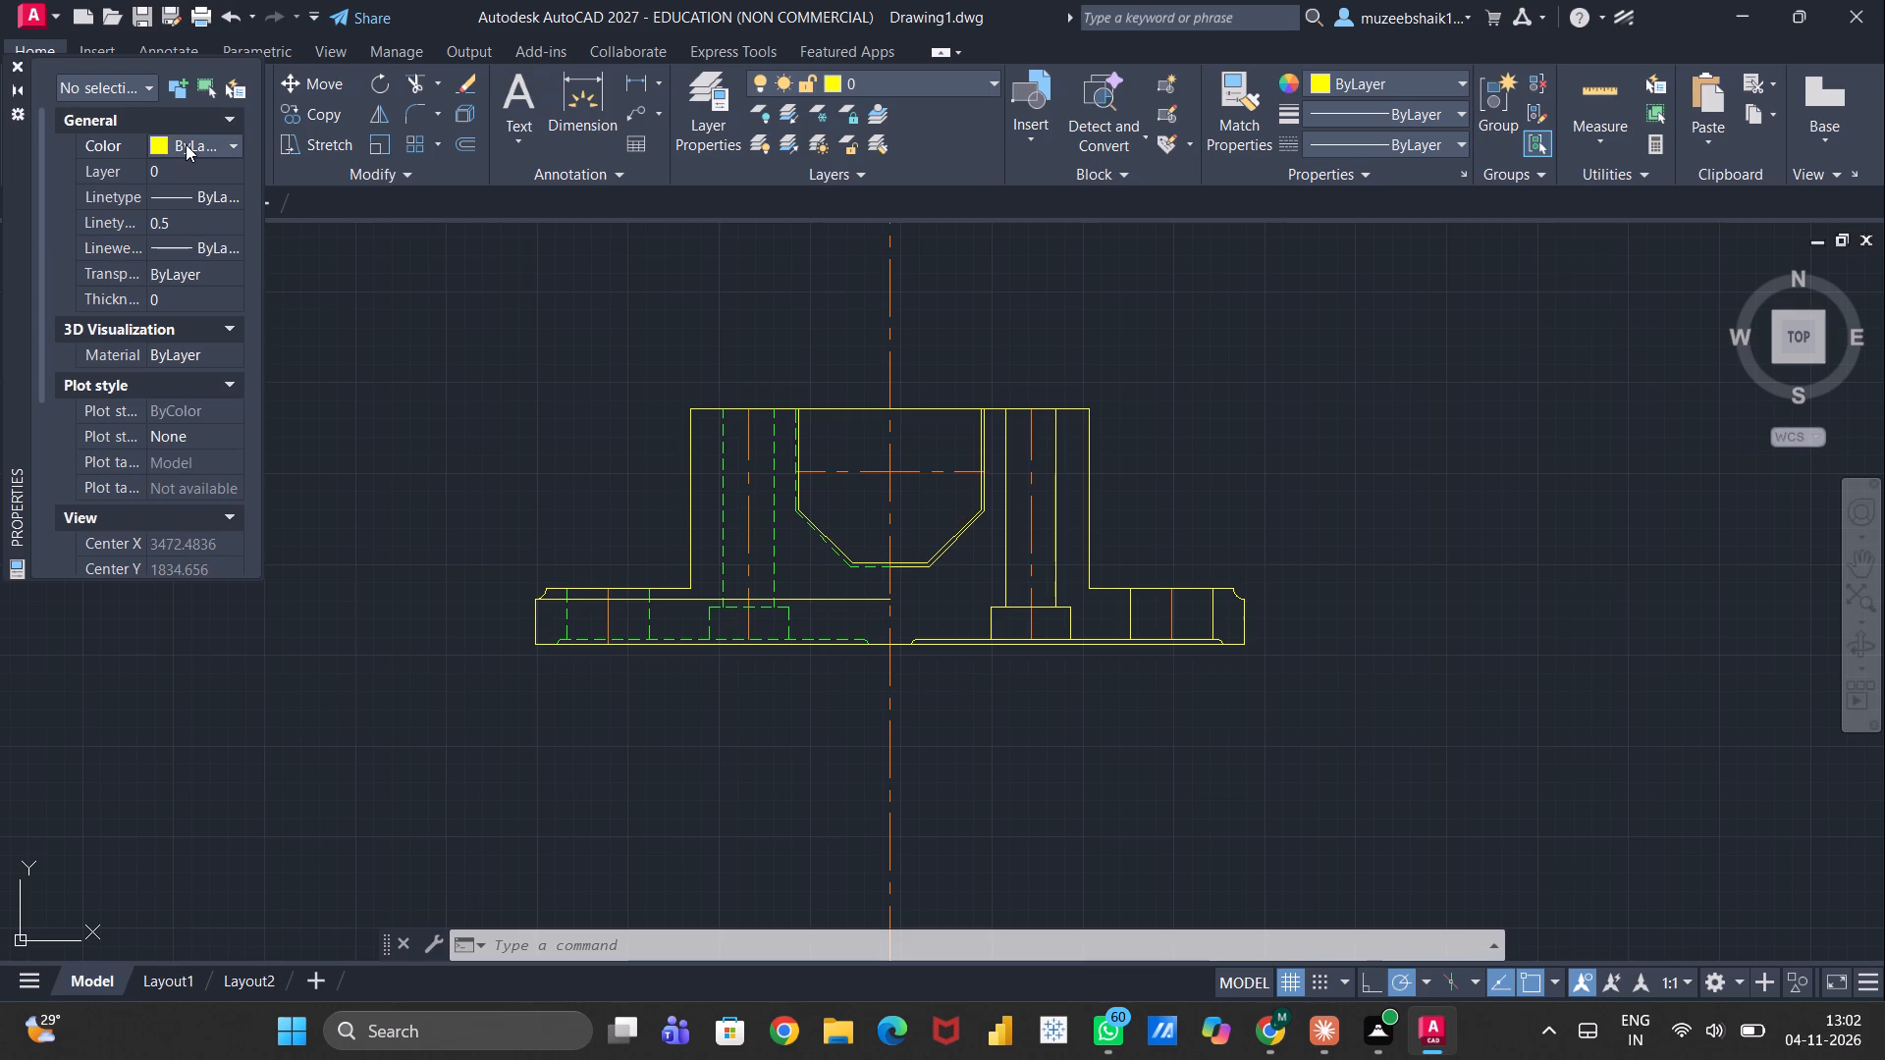
click(208, 145)
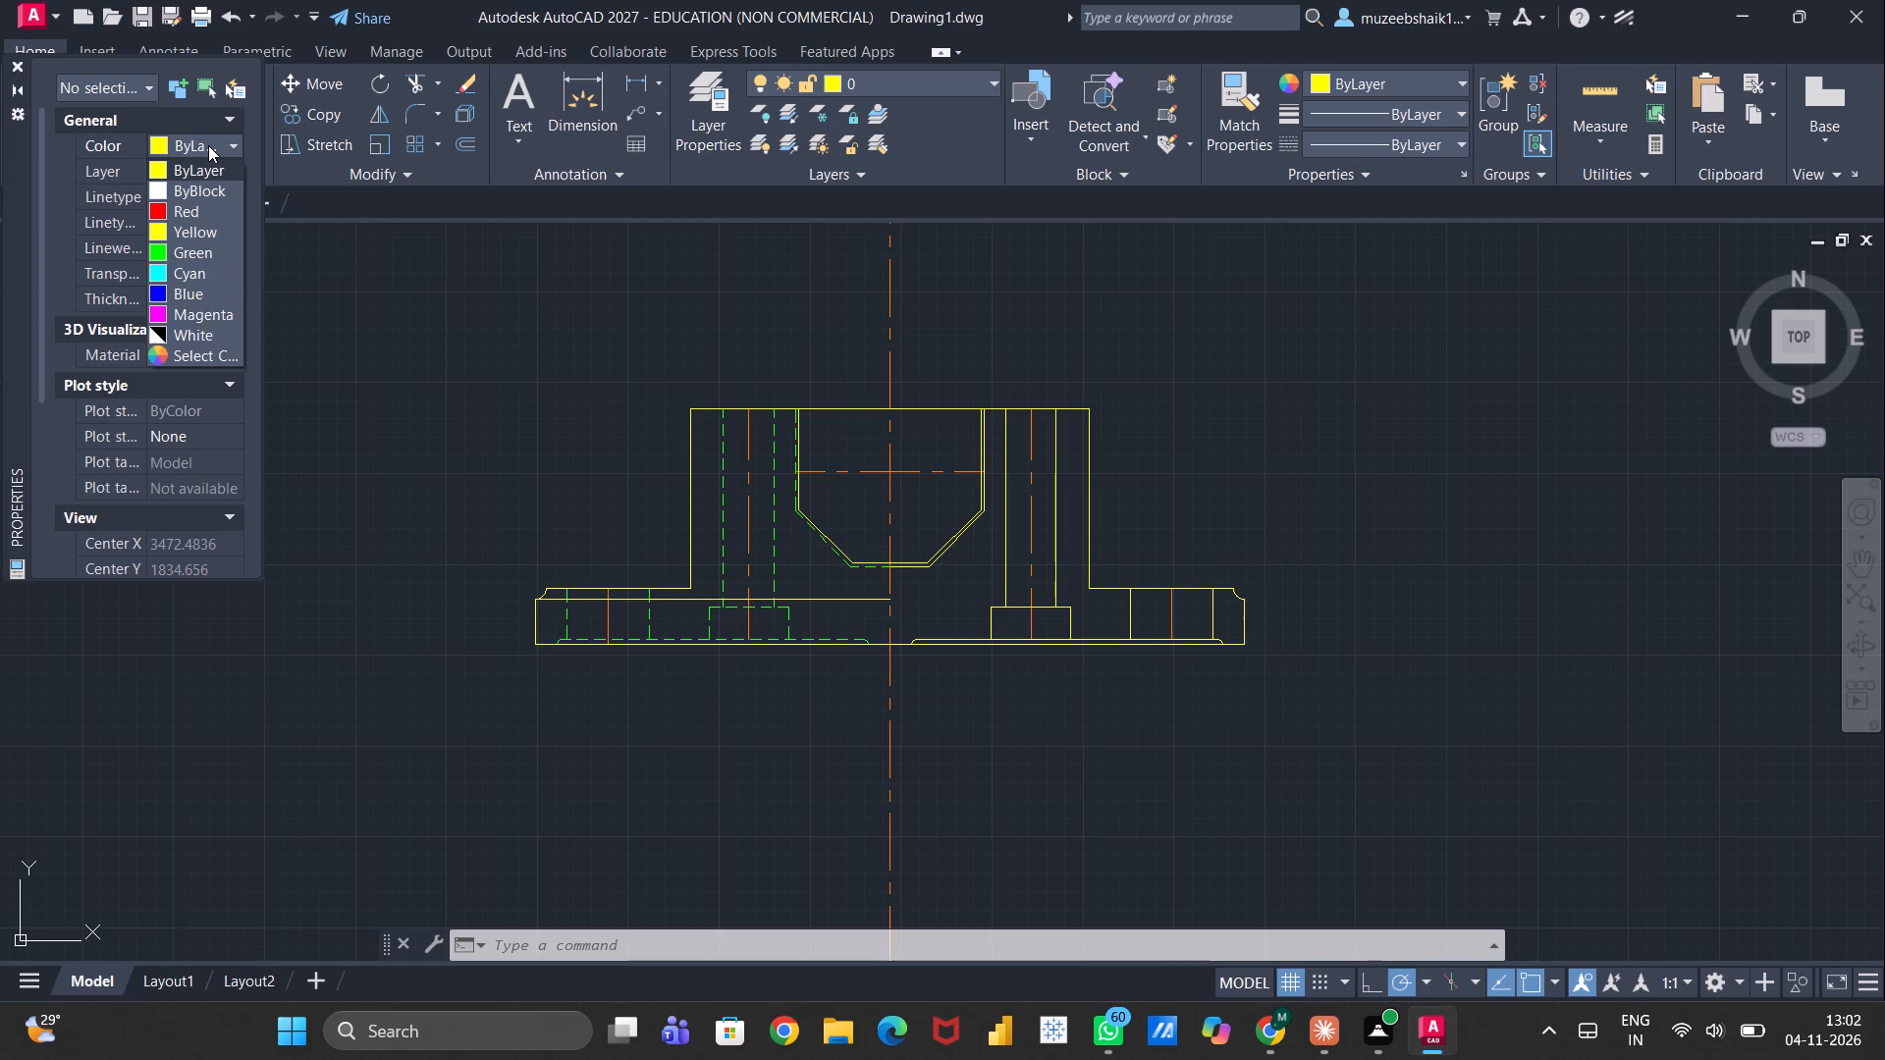
key(Escape)
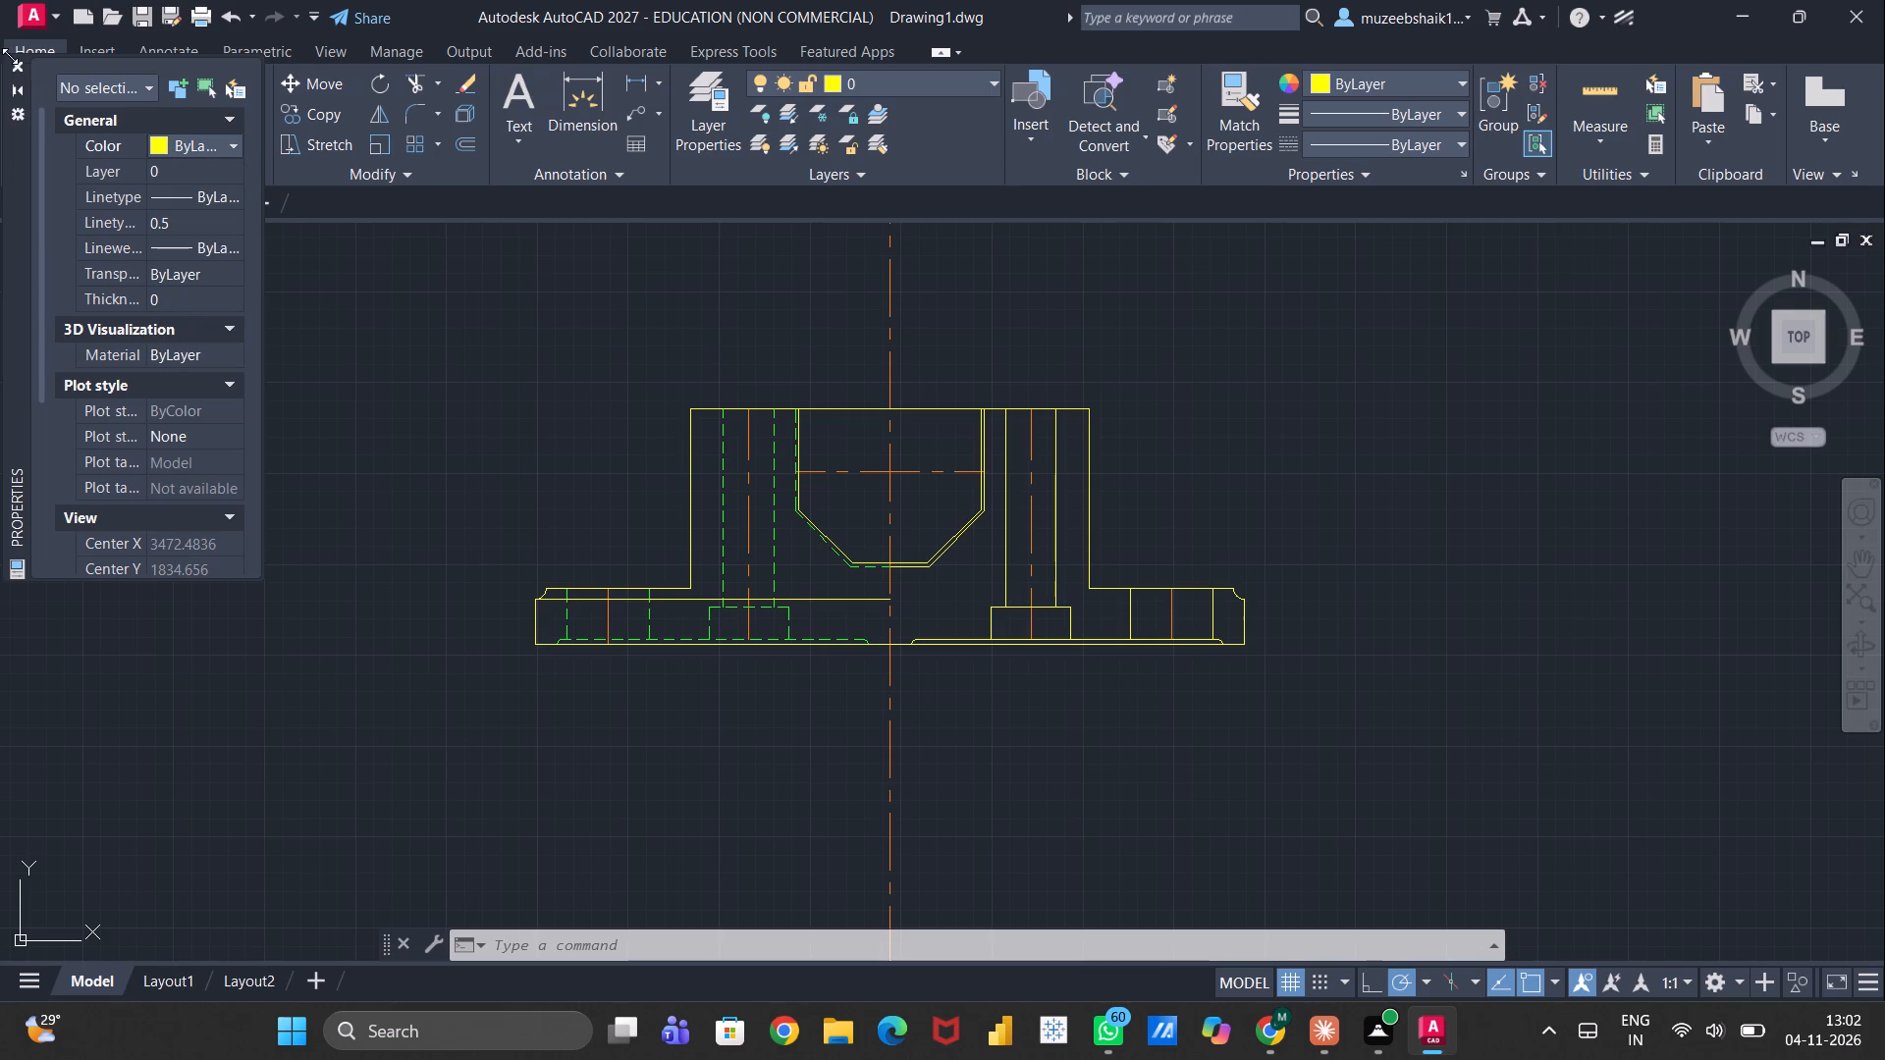
click(20, 62)
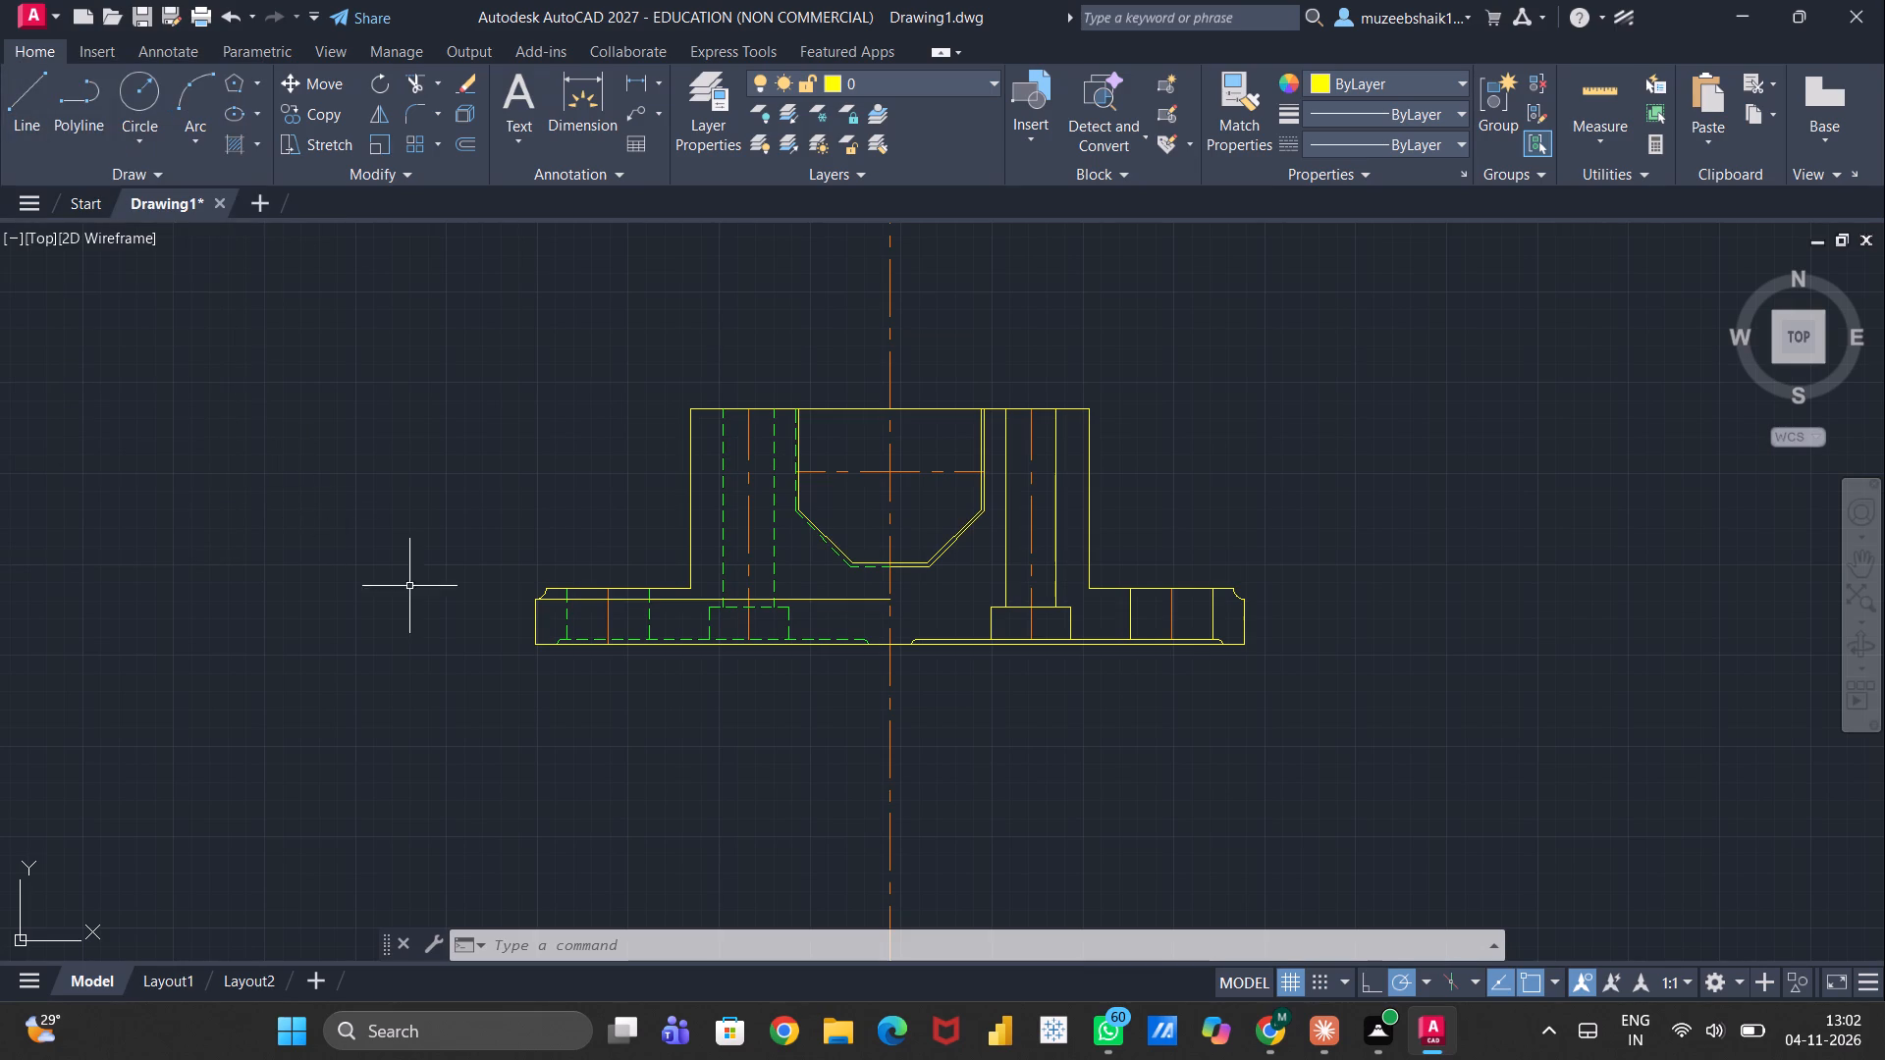
Create a new layer named Hatch with index colour 81.
scroll(581, 680, up, 2)
scroll(611, 674, down, 2)
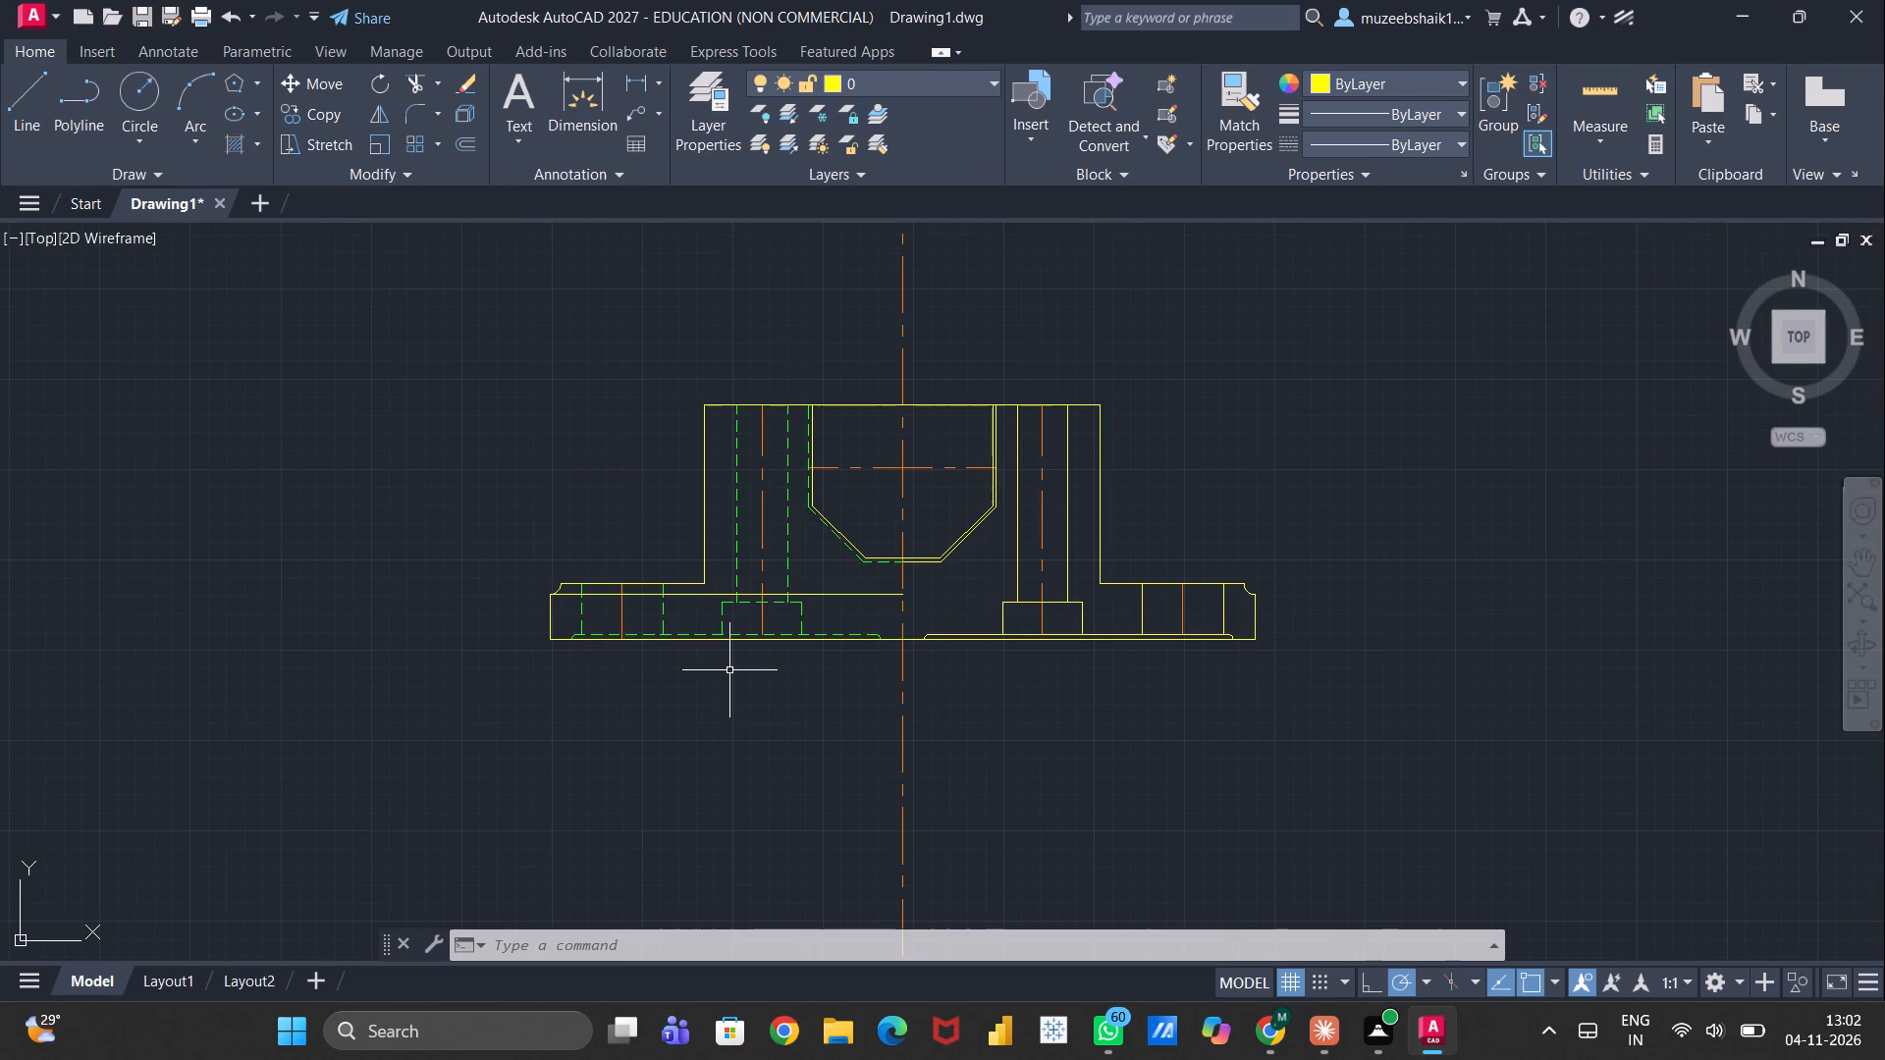
scroll(1155, 536, up, 2)
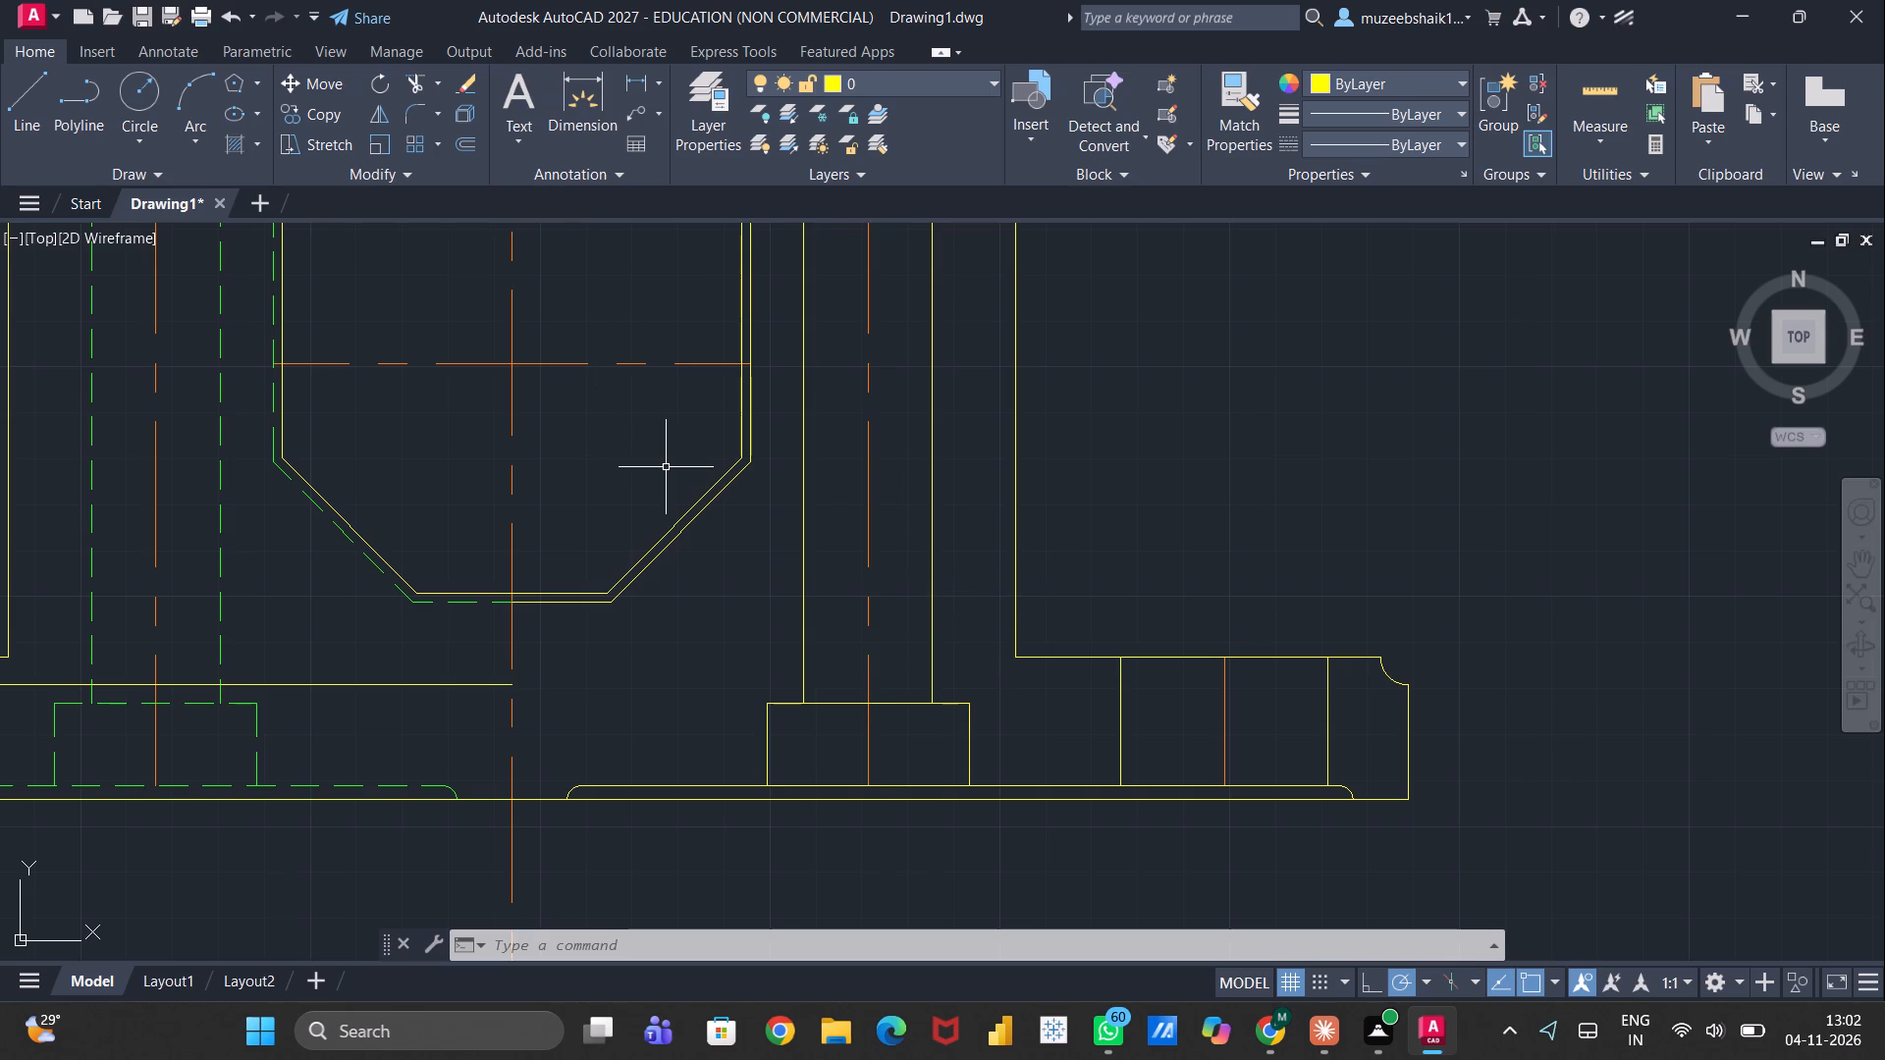
scroll(666, 467, down, 1)
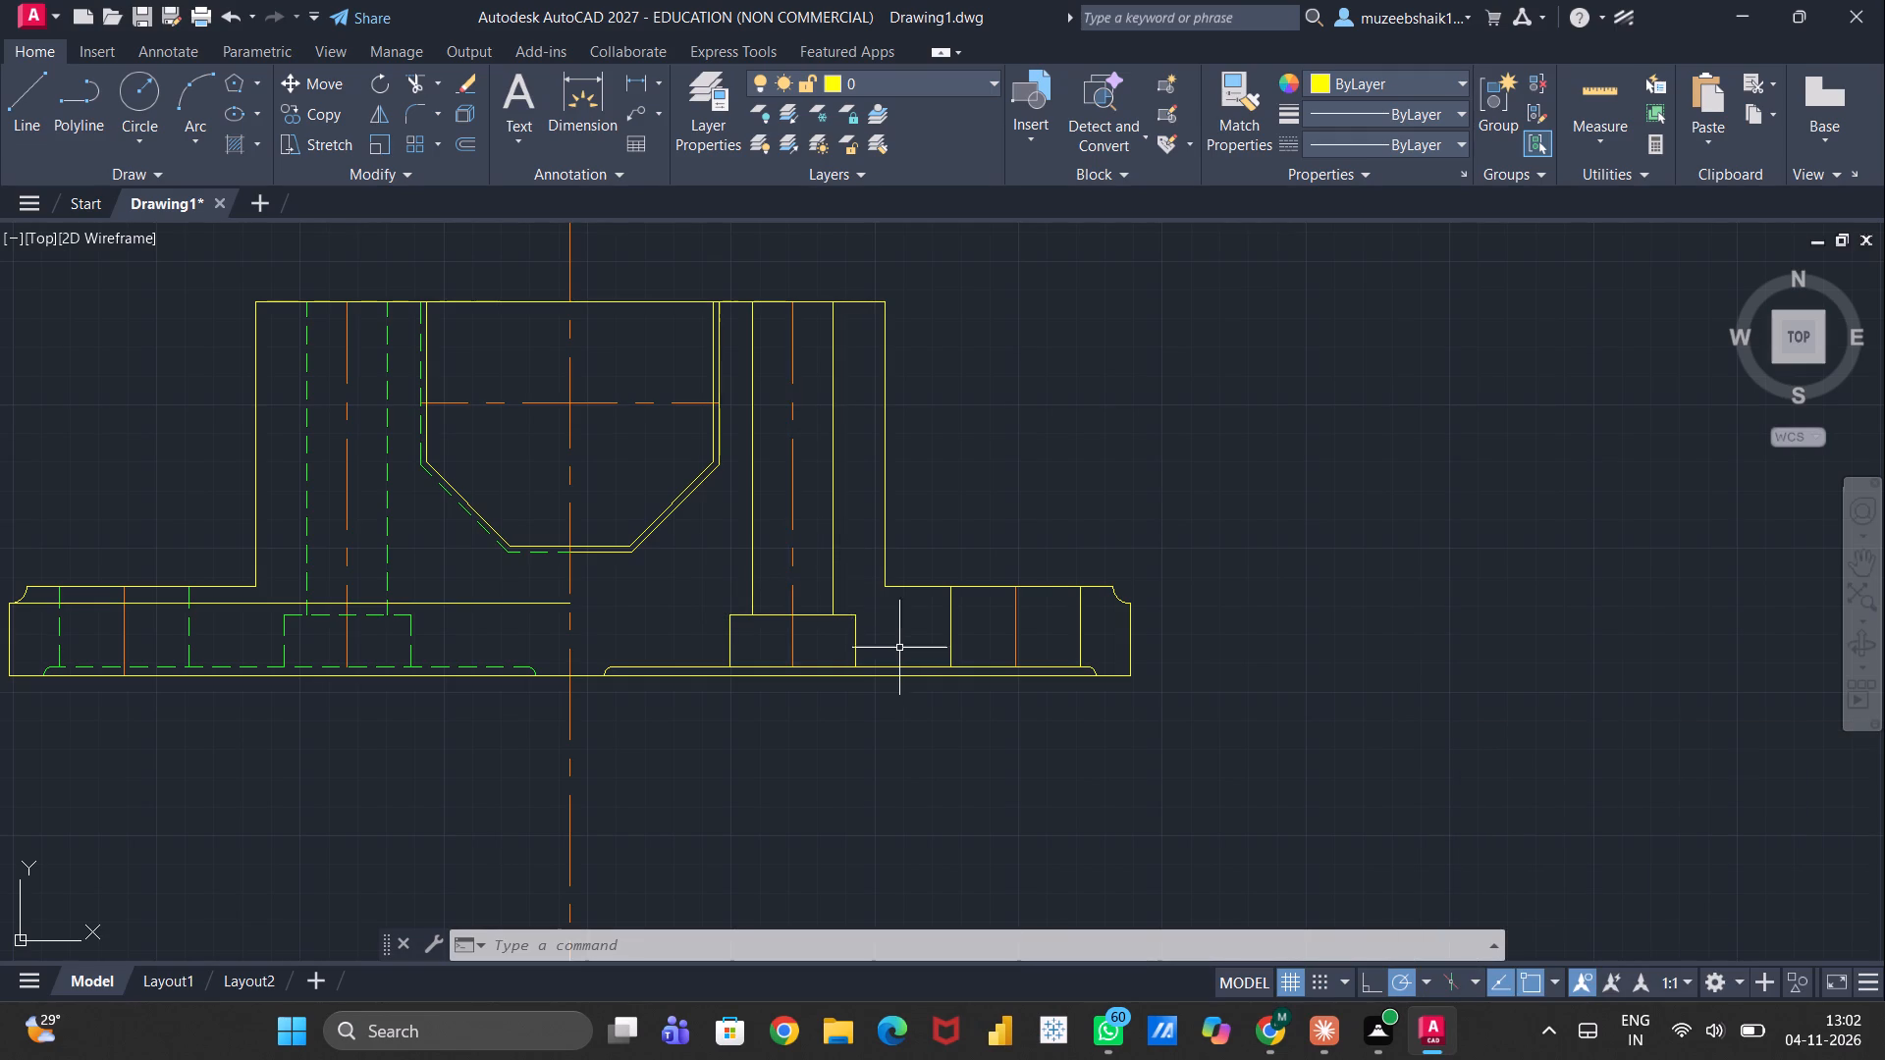
click(692, 118)
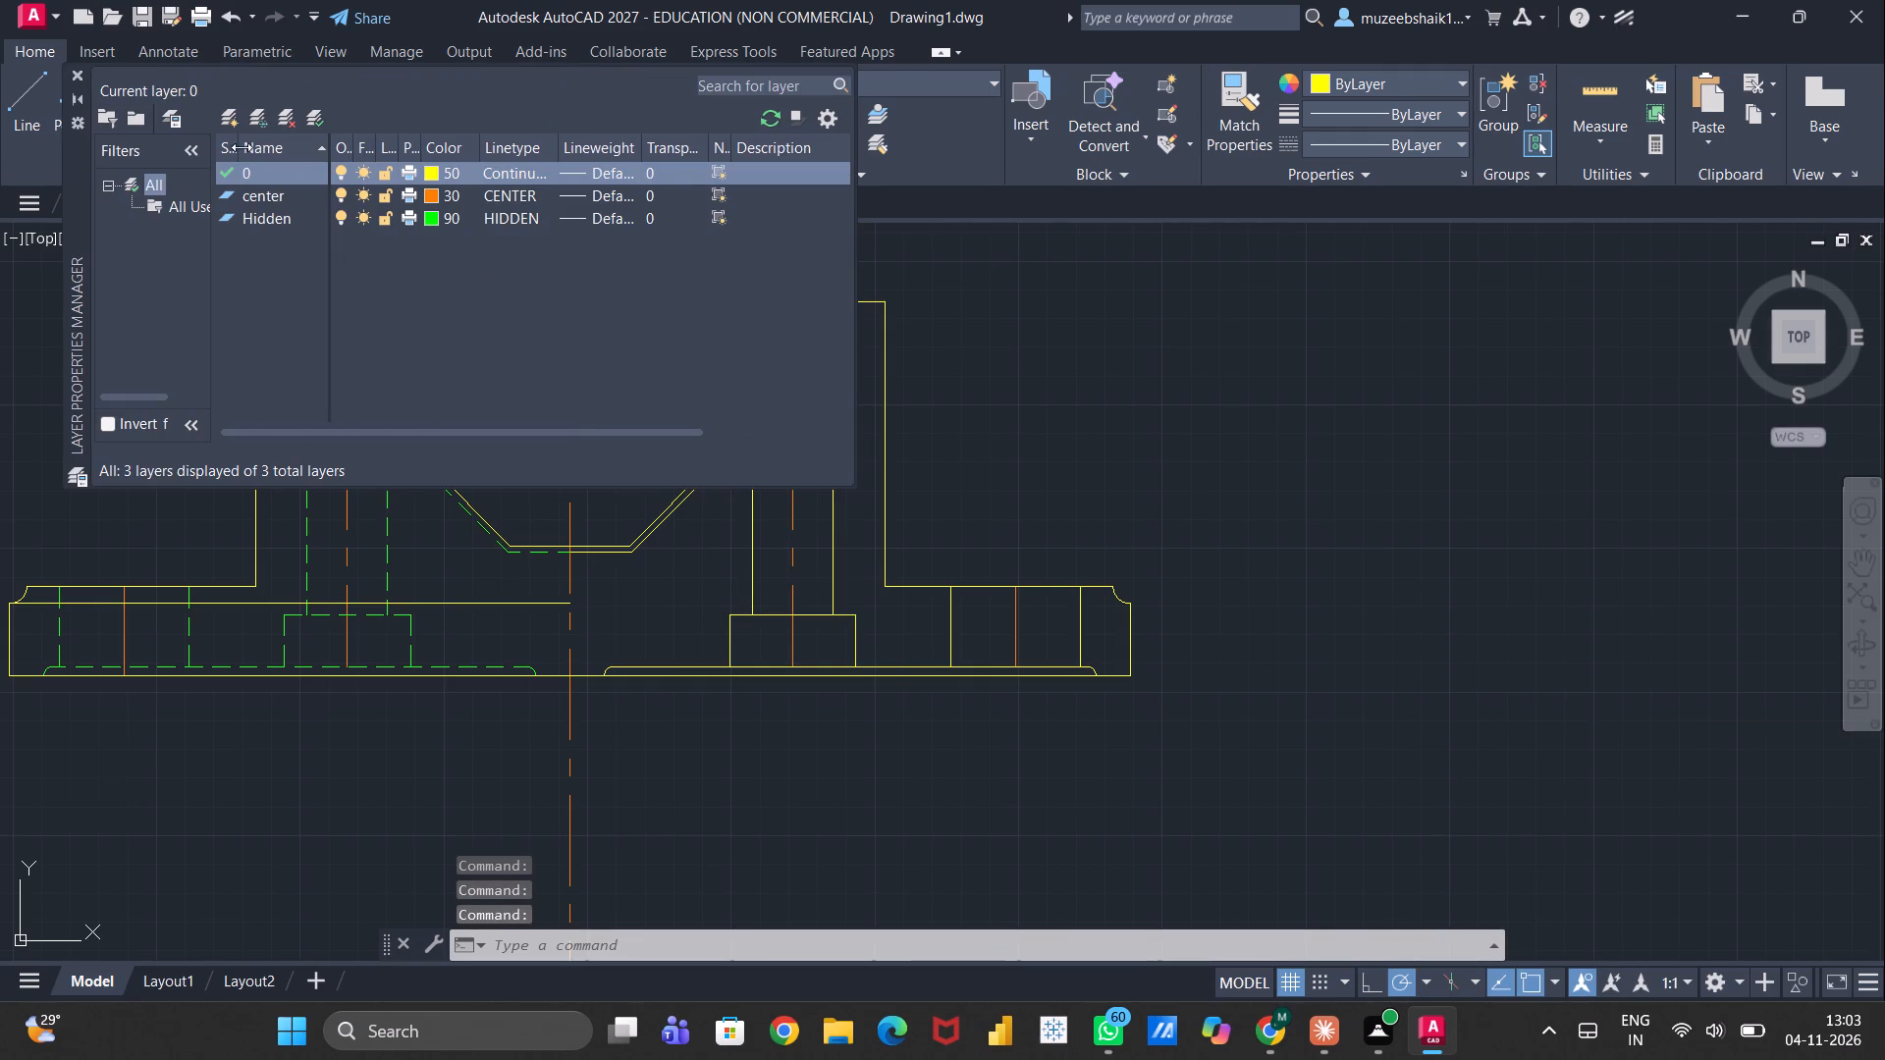
click(230, 117)
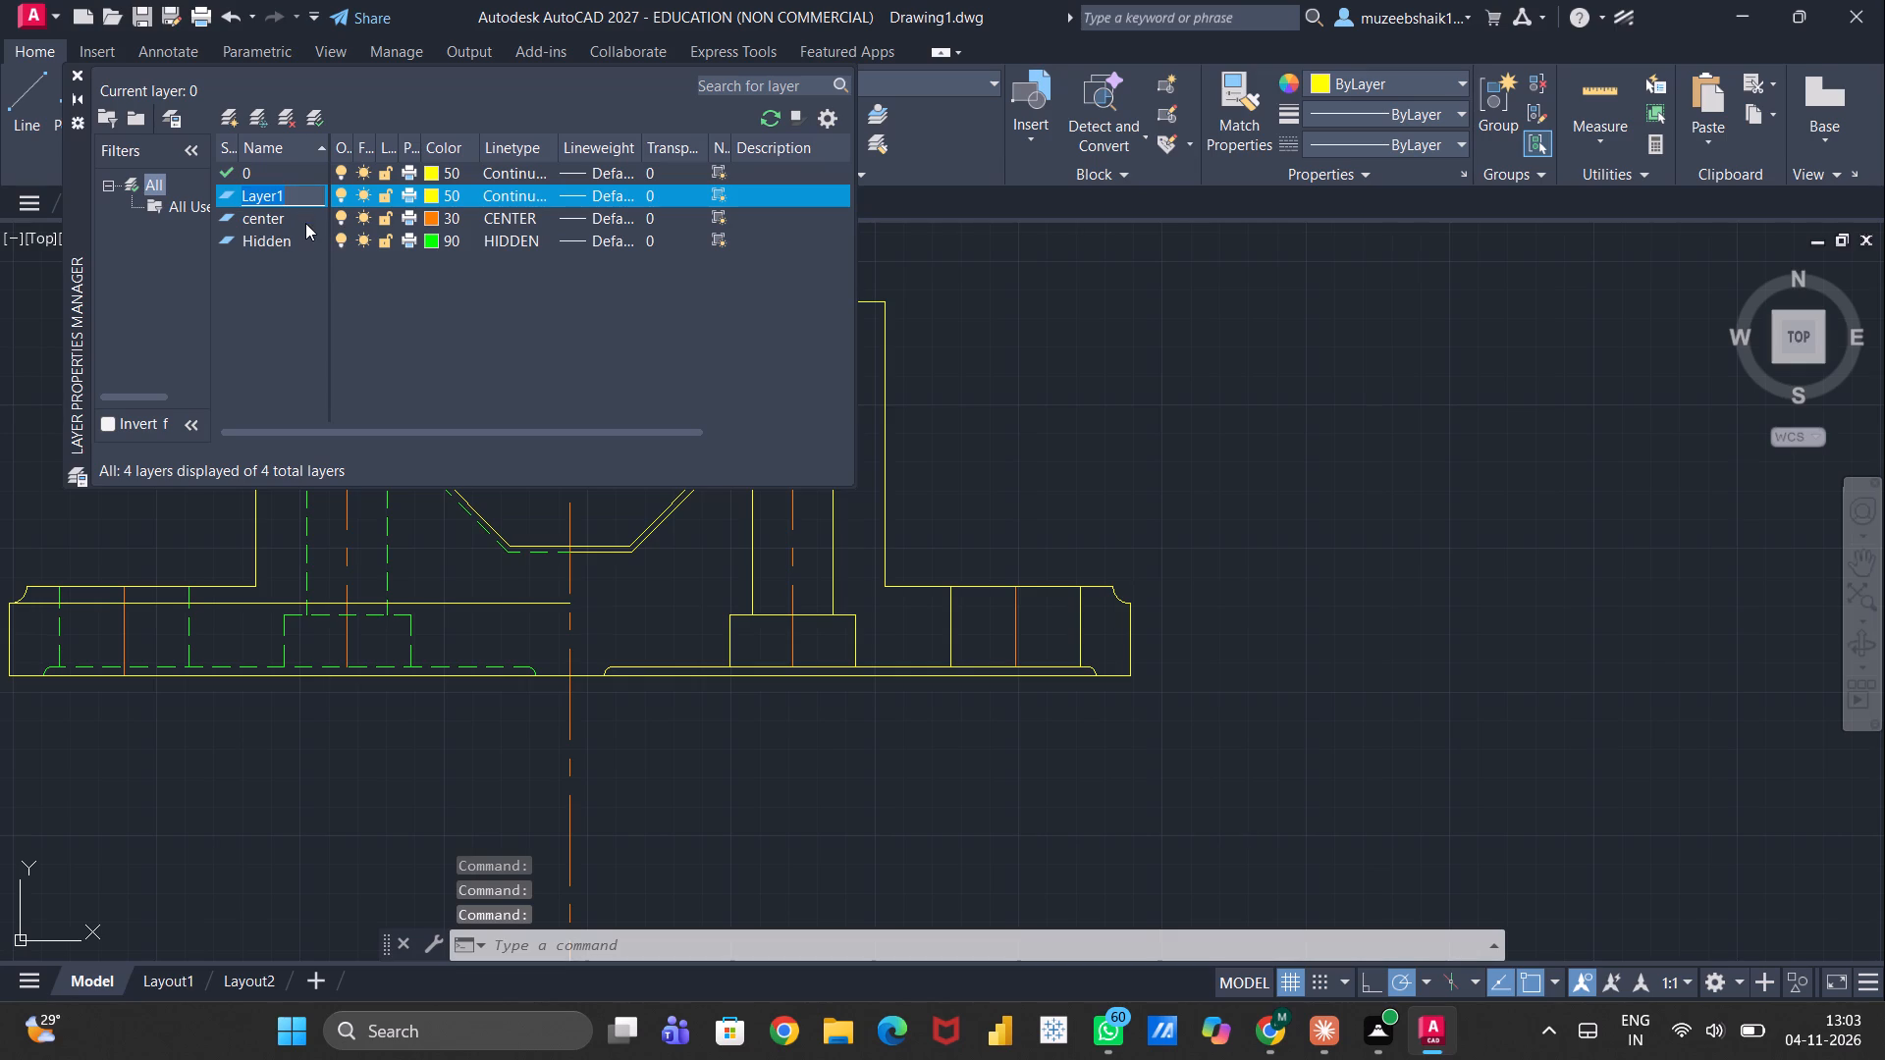
text(Hatch)
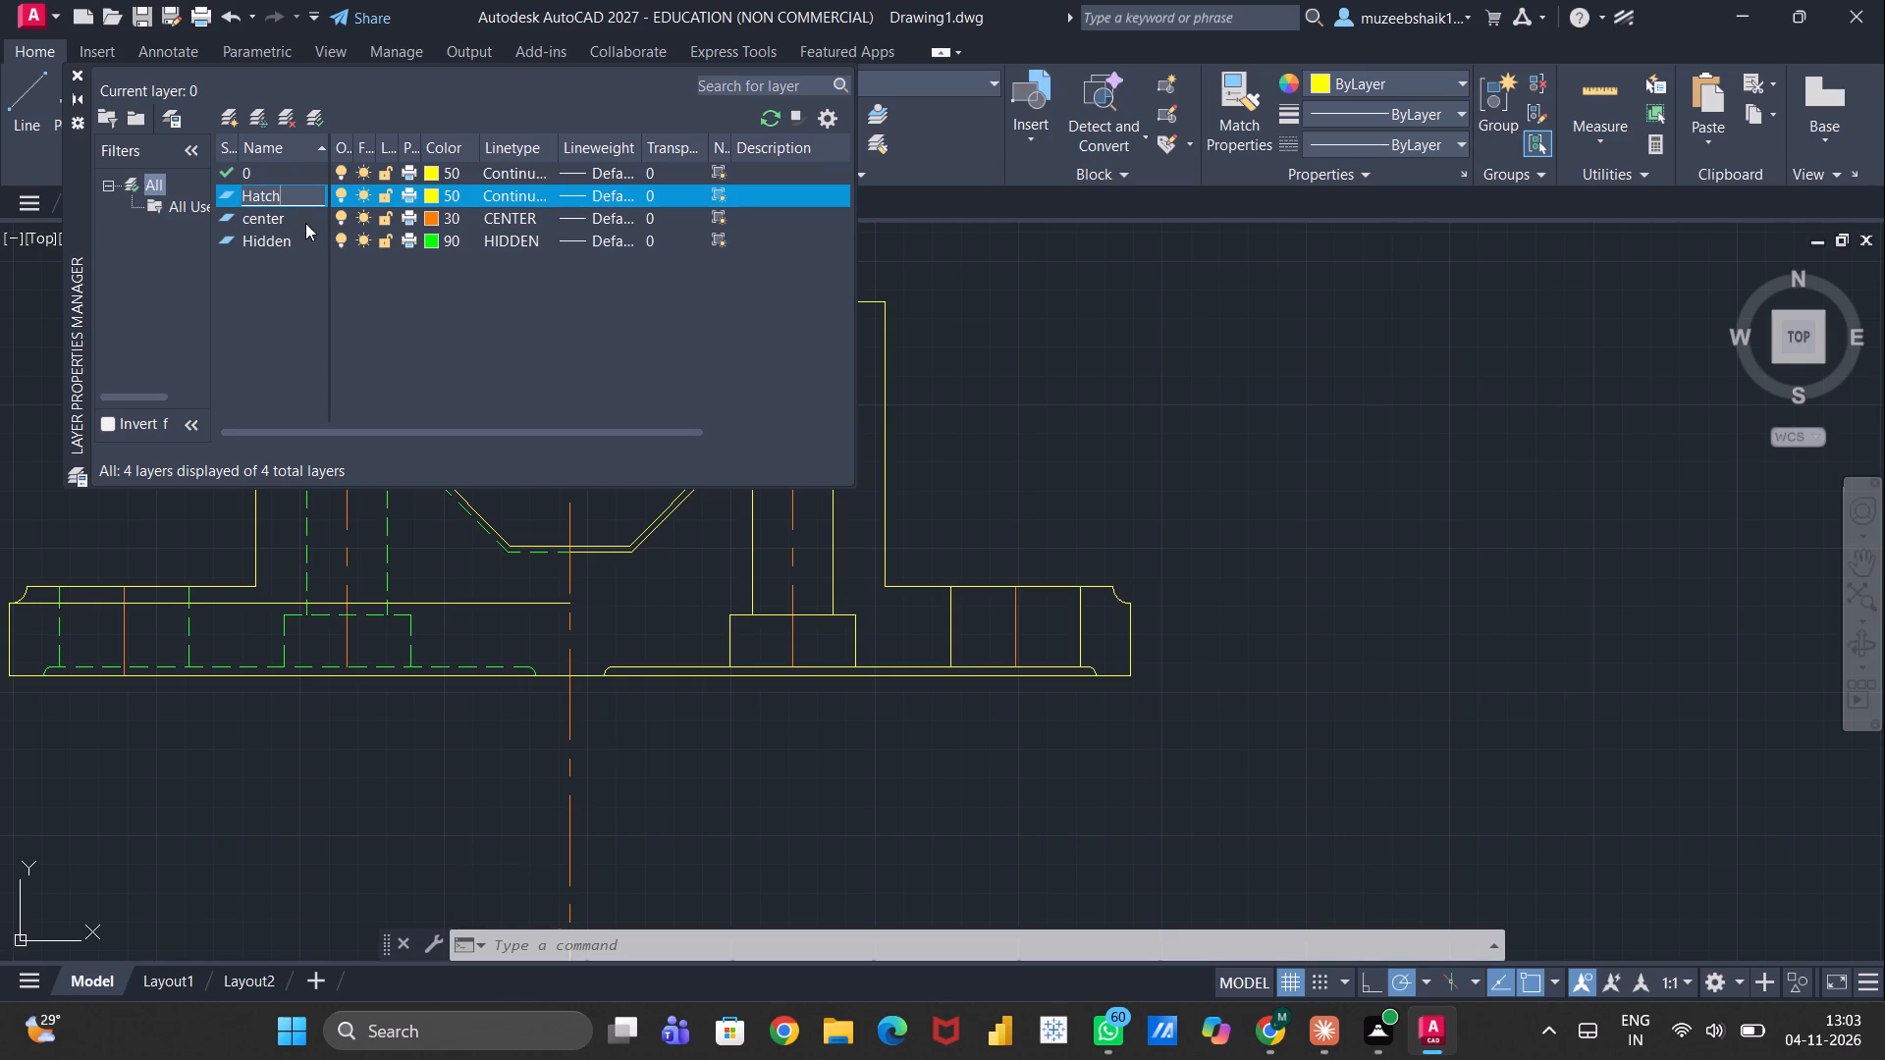
key(Return)
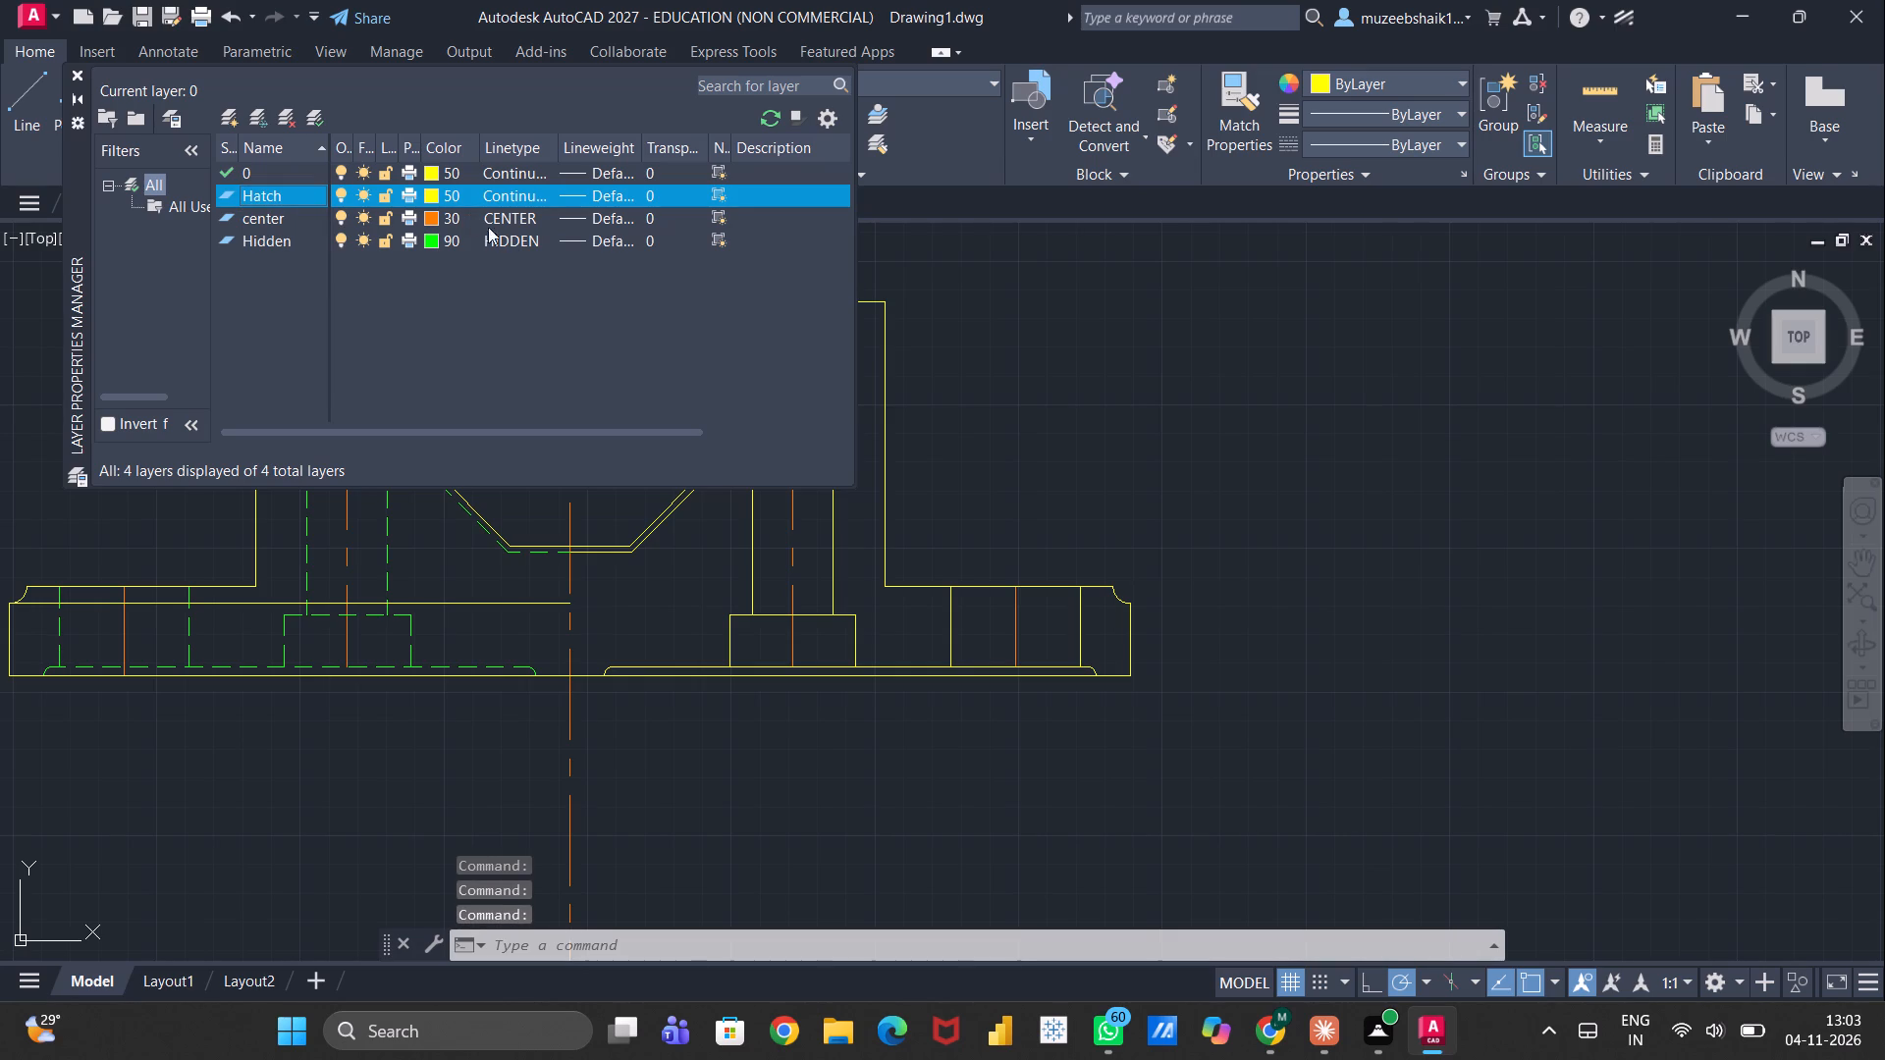
click(432, 188)
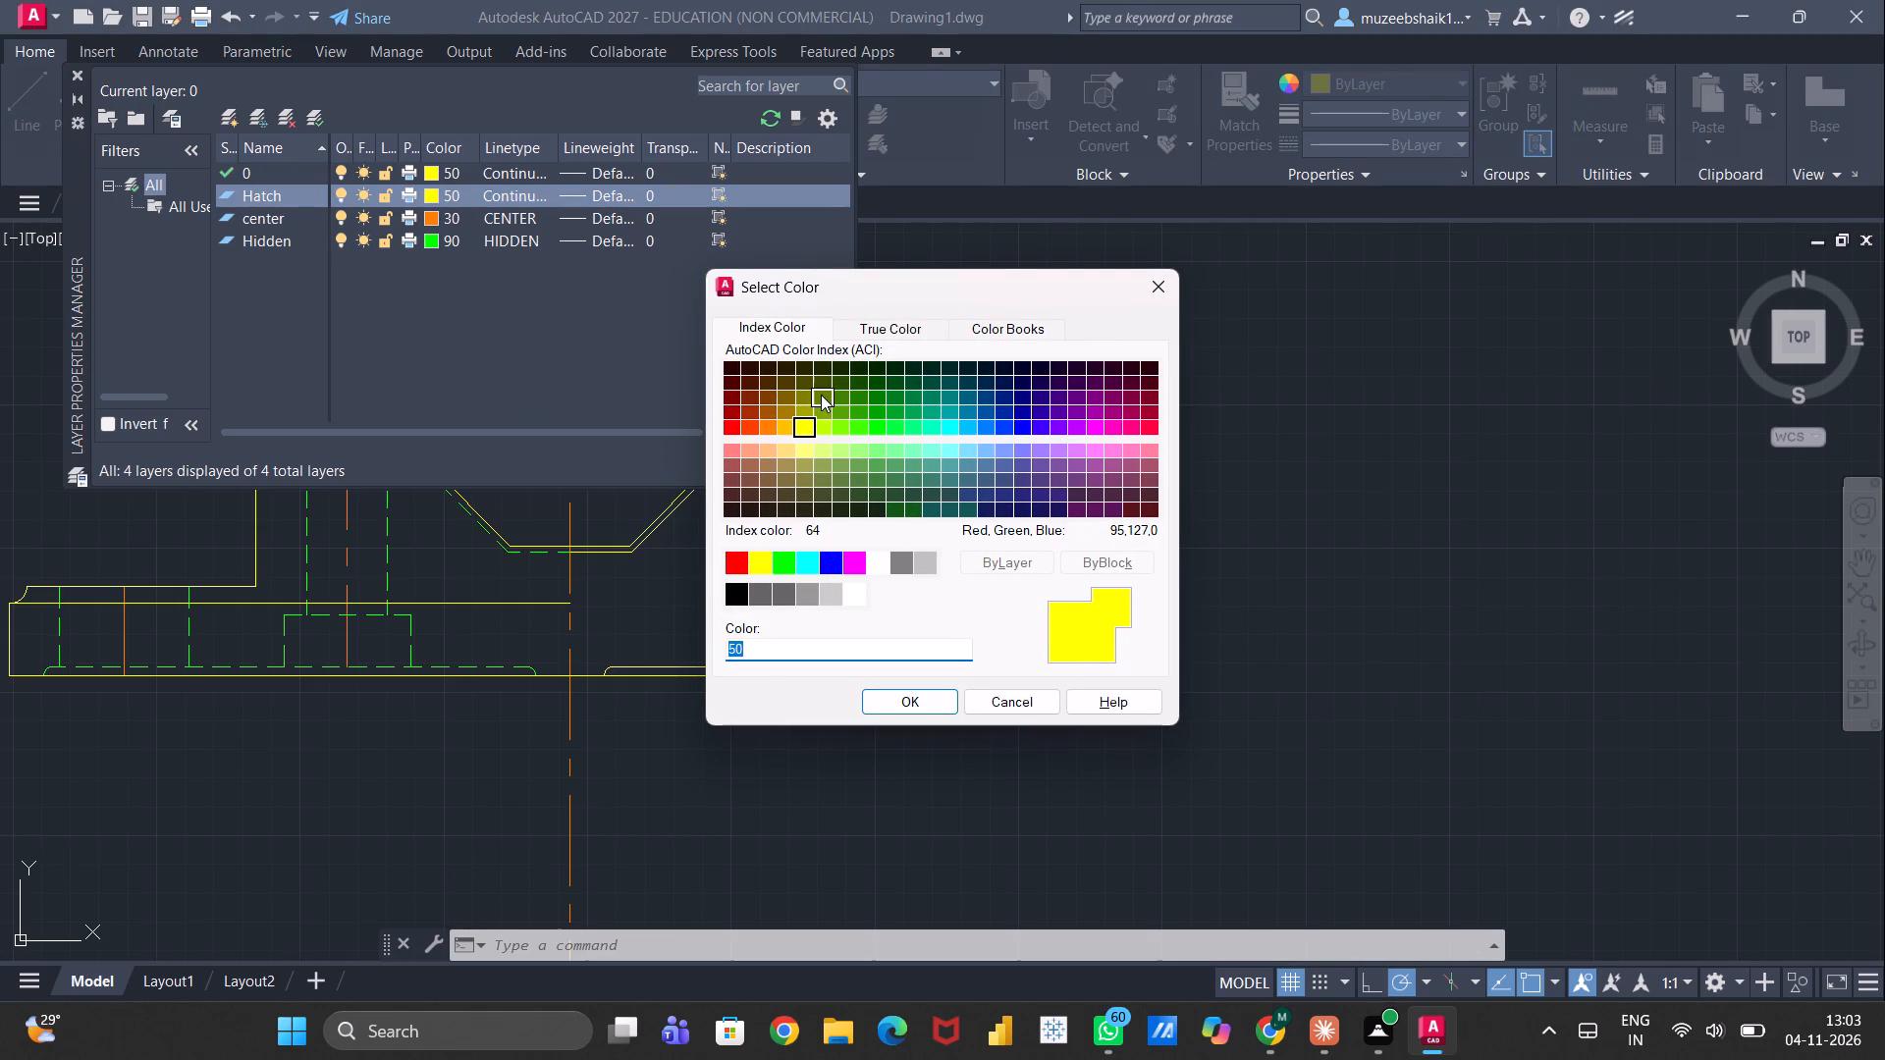
click(861, 442)
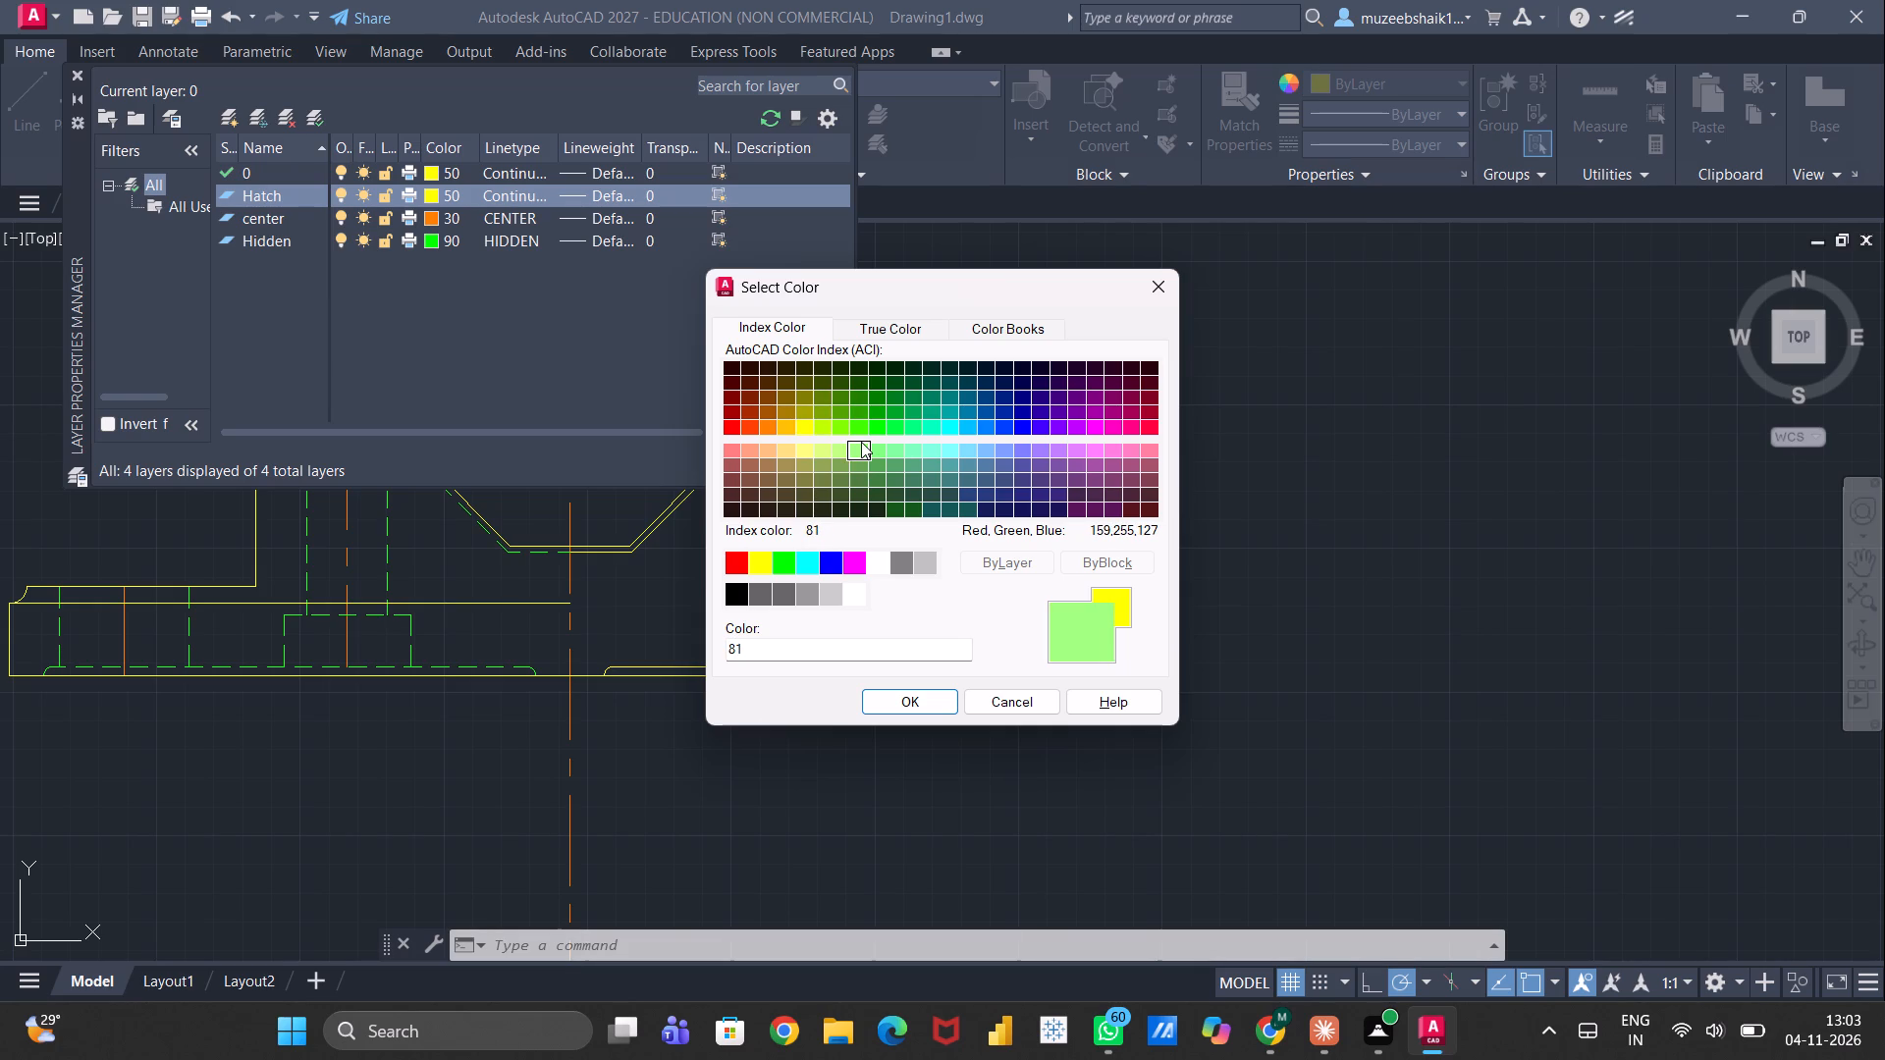
click(923, 697)
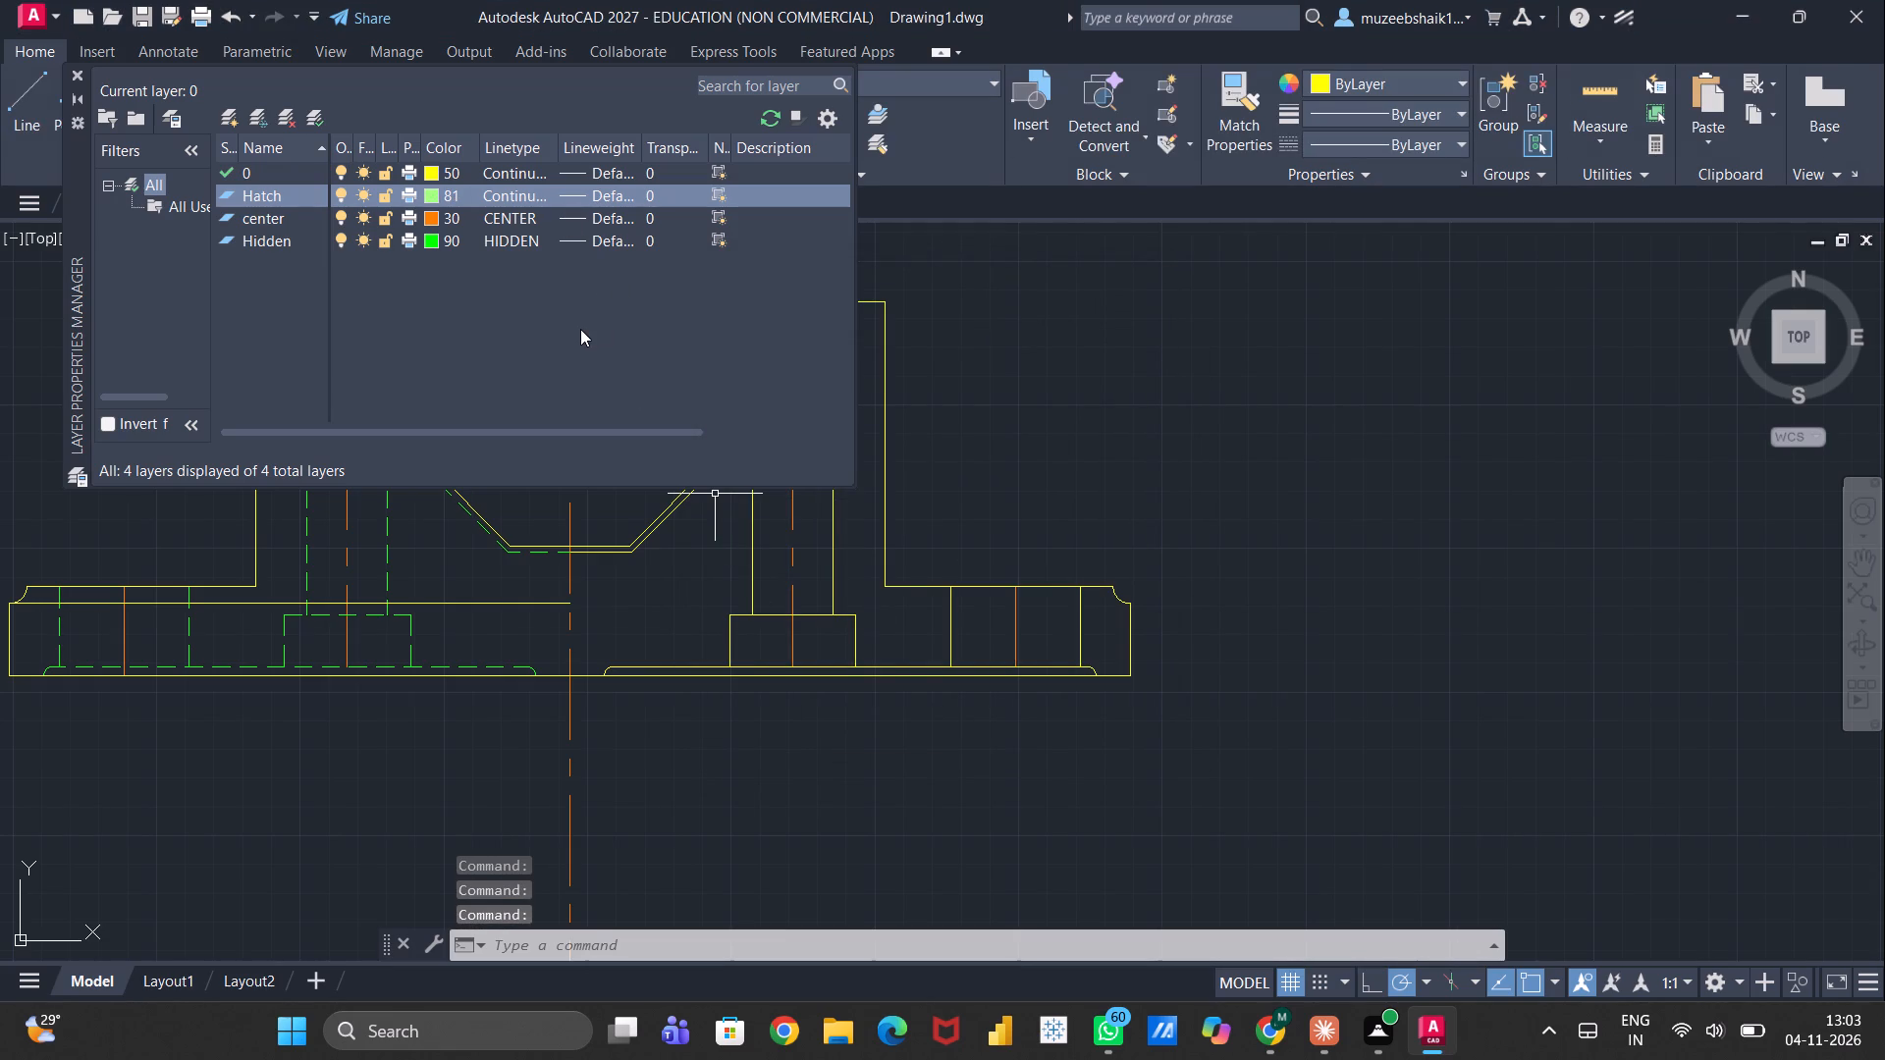
click(80, 70)
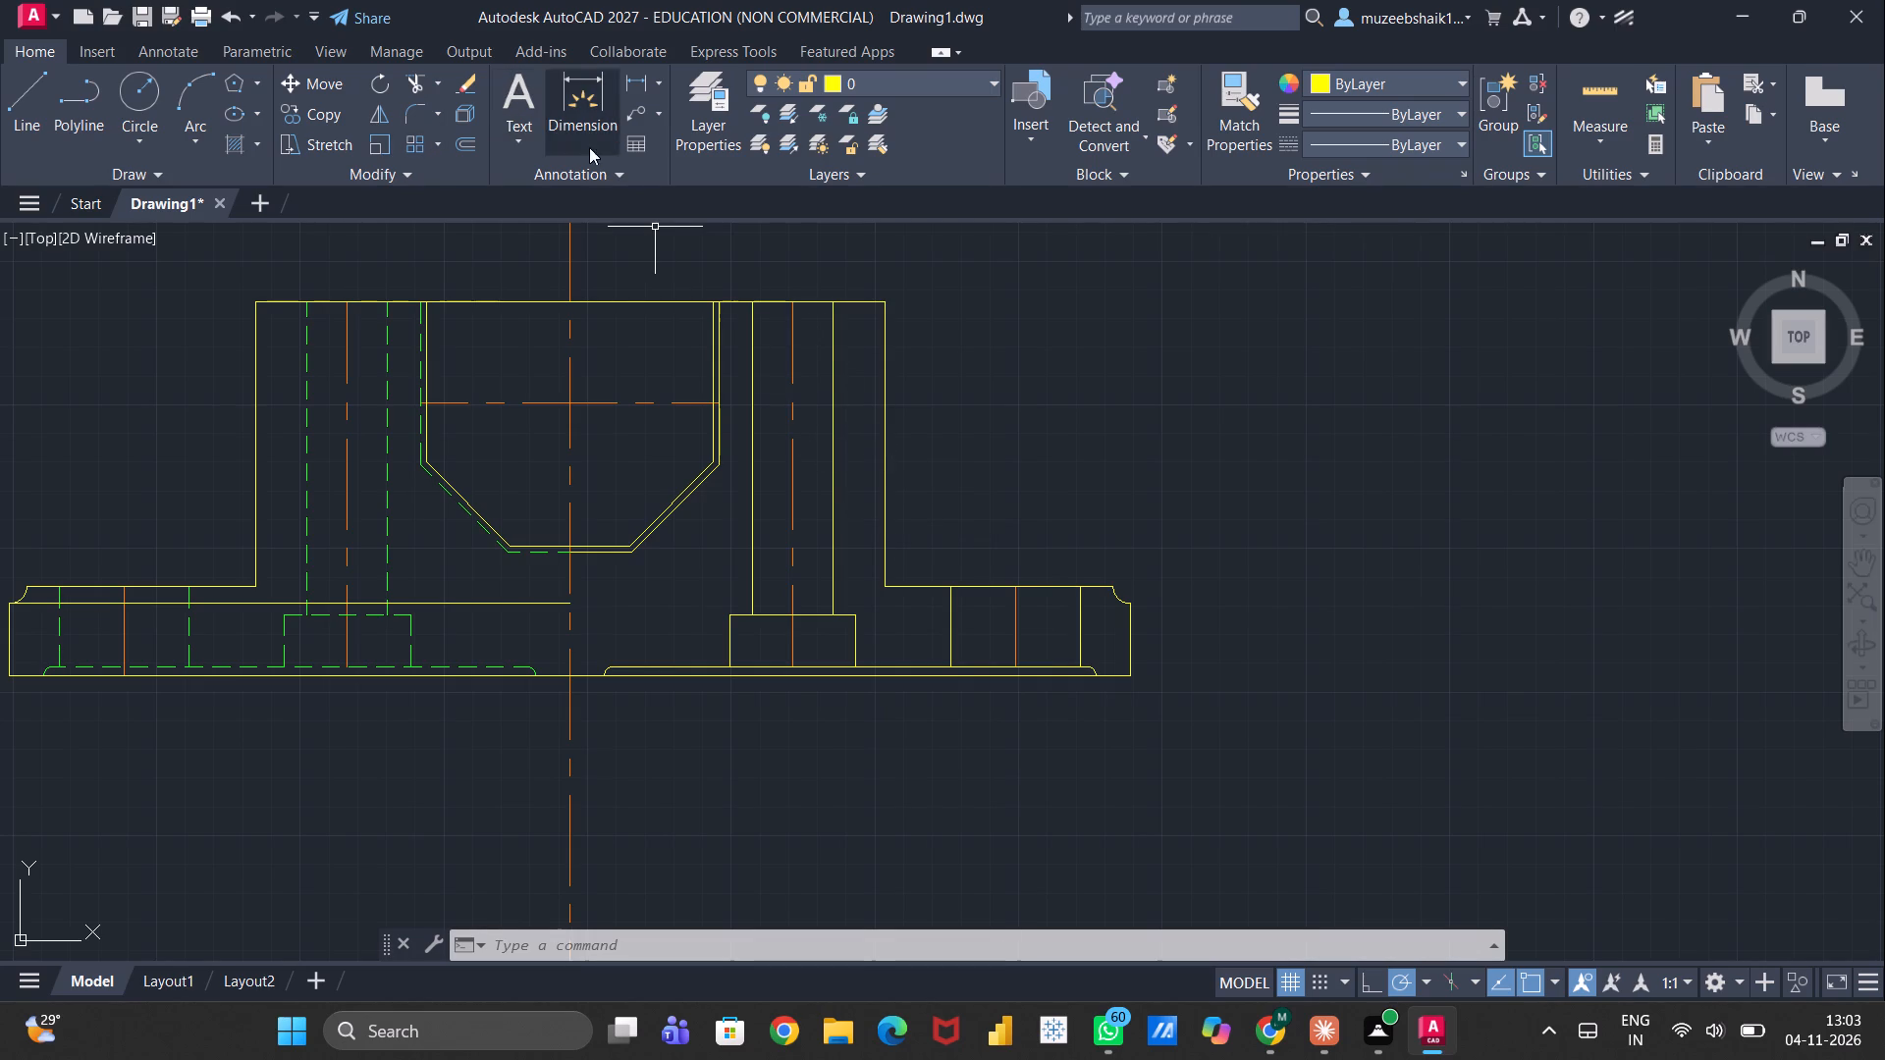
Hatch the right half's three solid section areas around the bore and flange hole with the ANSI31 pattern.
click(230, 144)
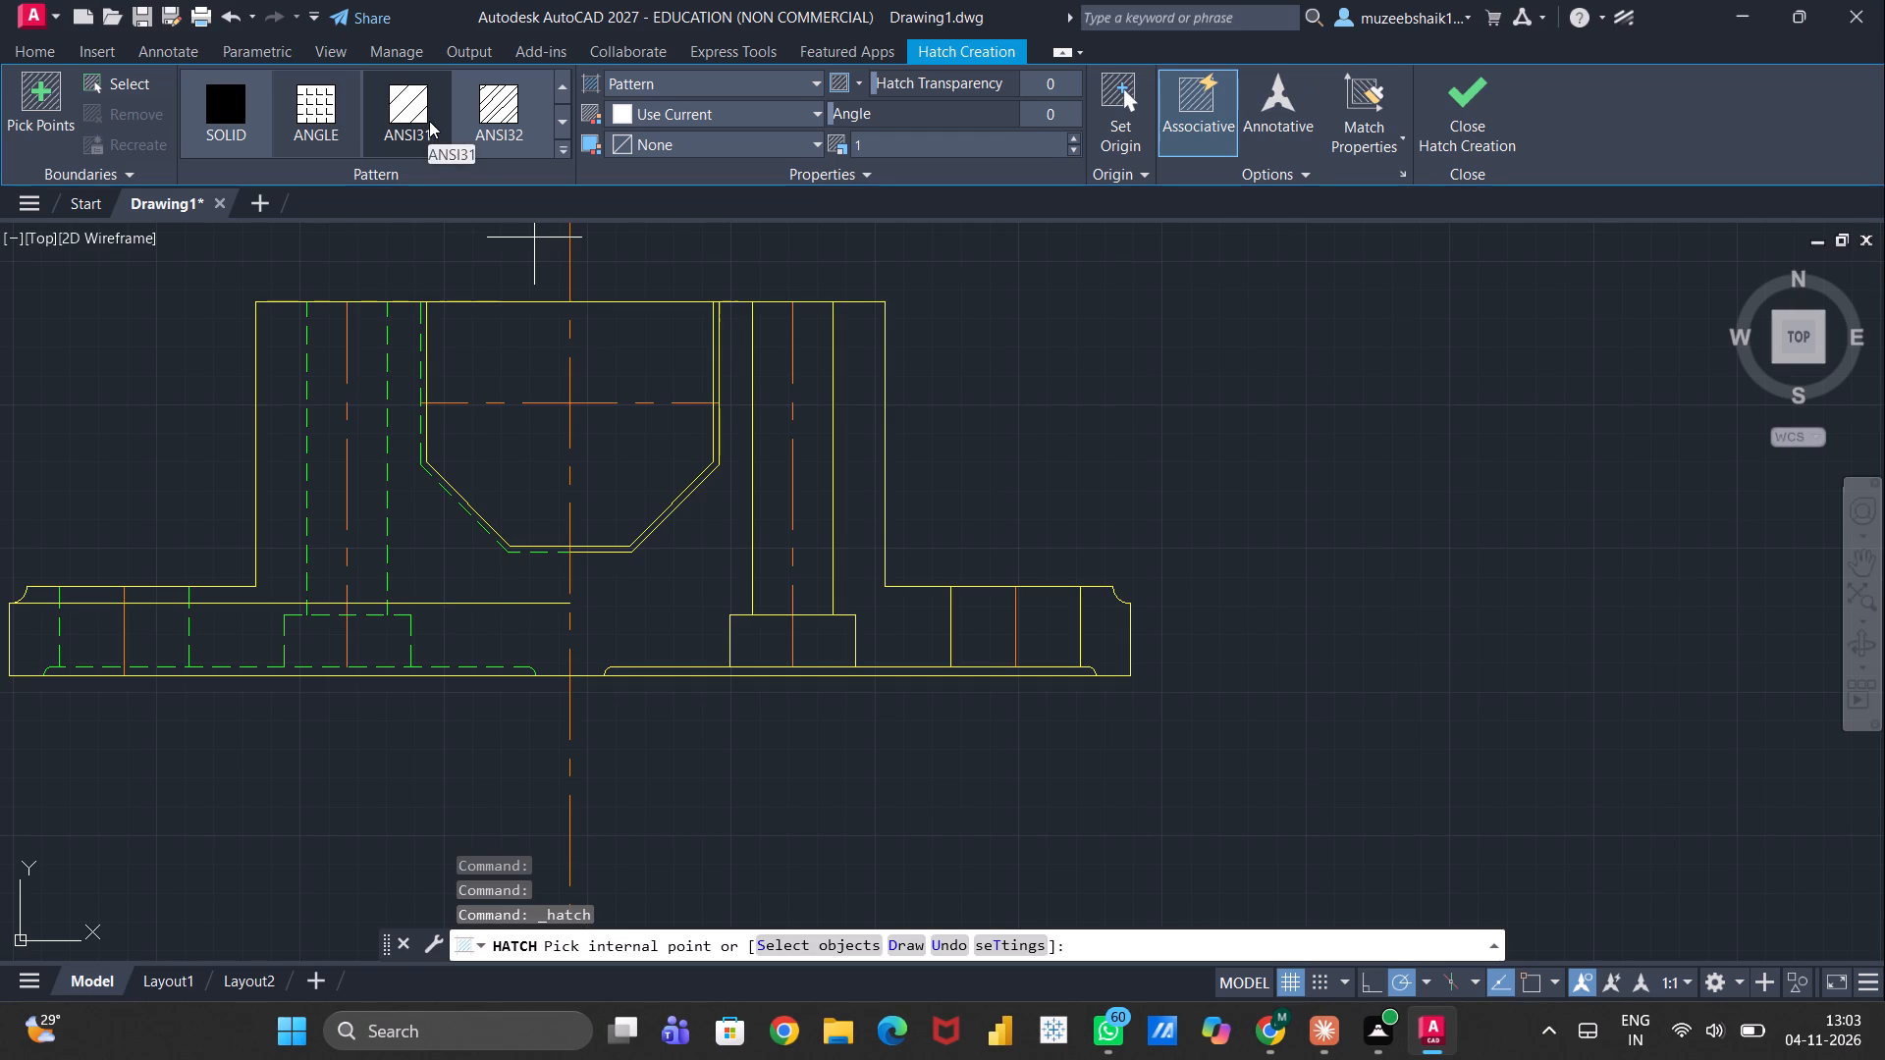
click(673, 591)
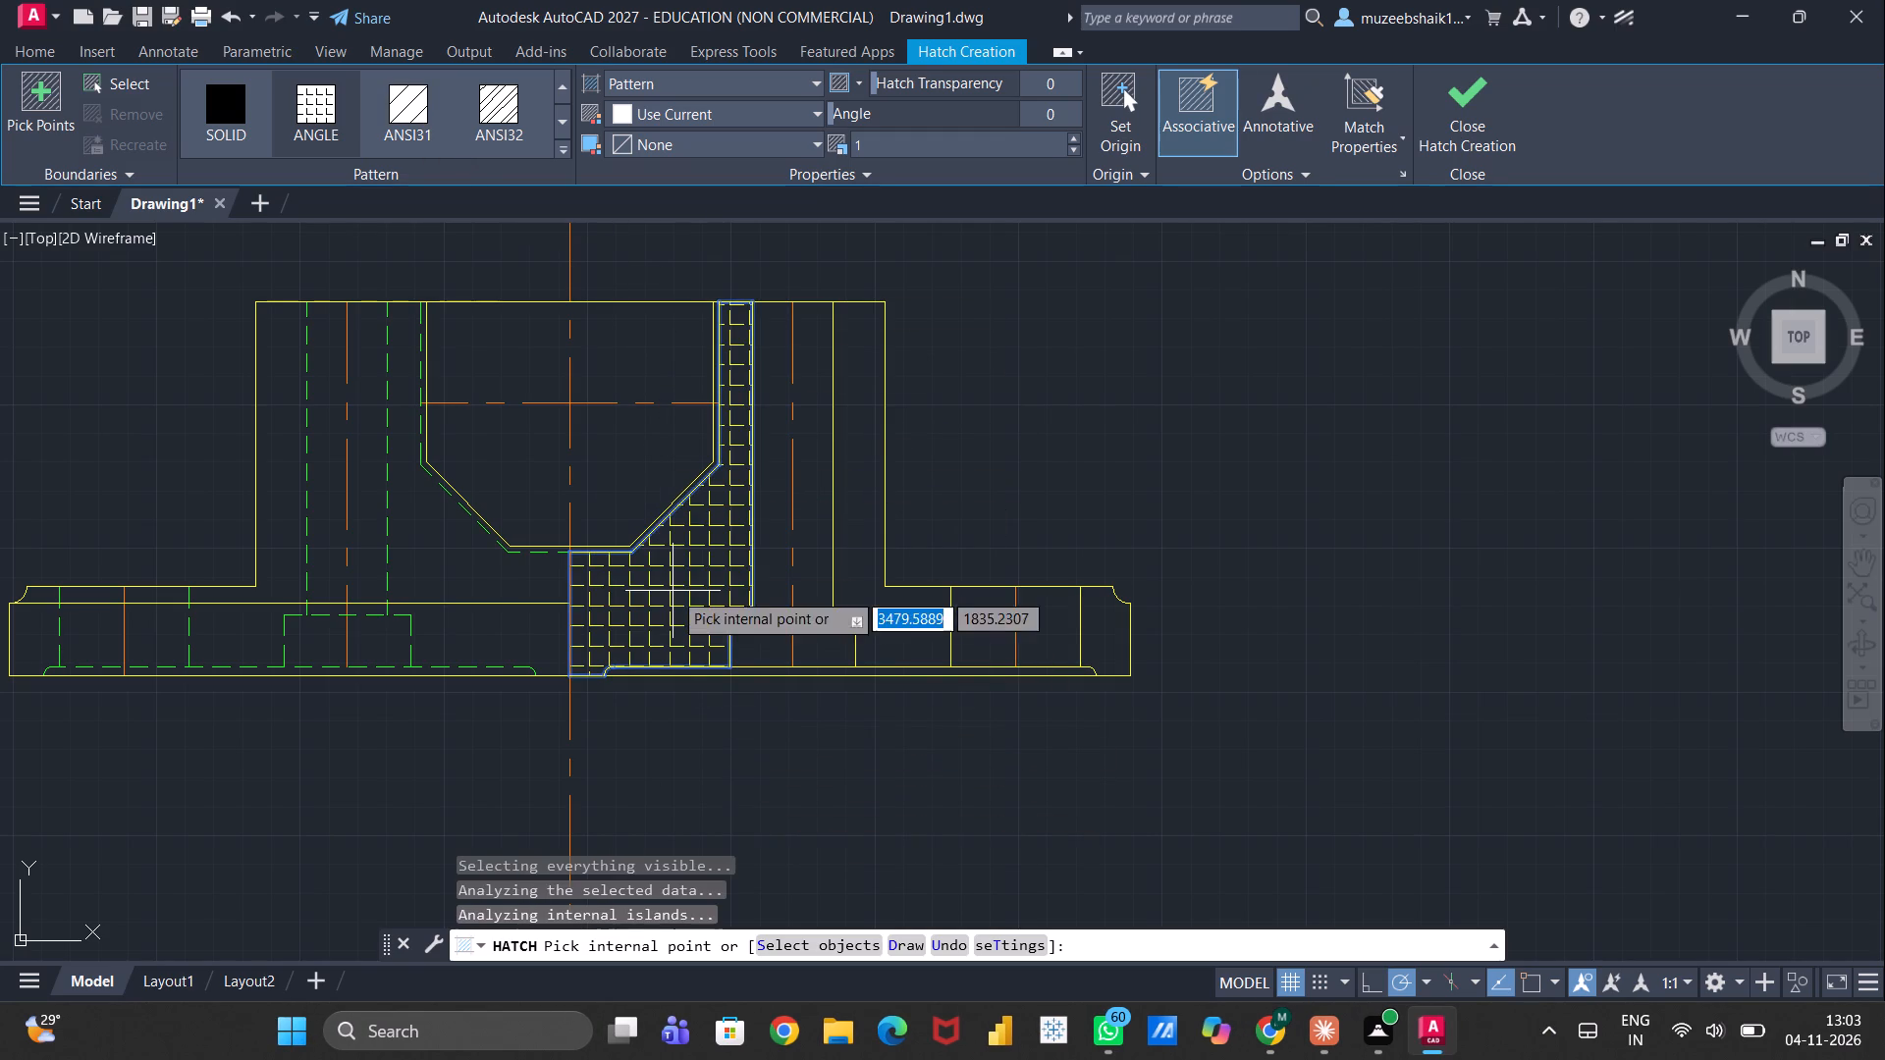
click(851, 559)
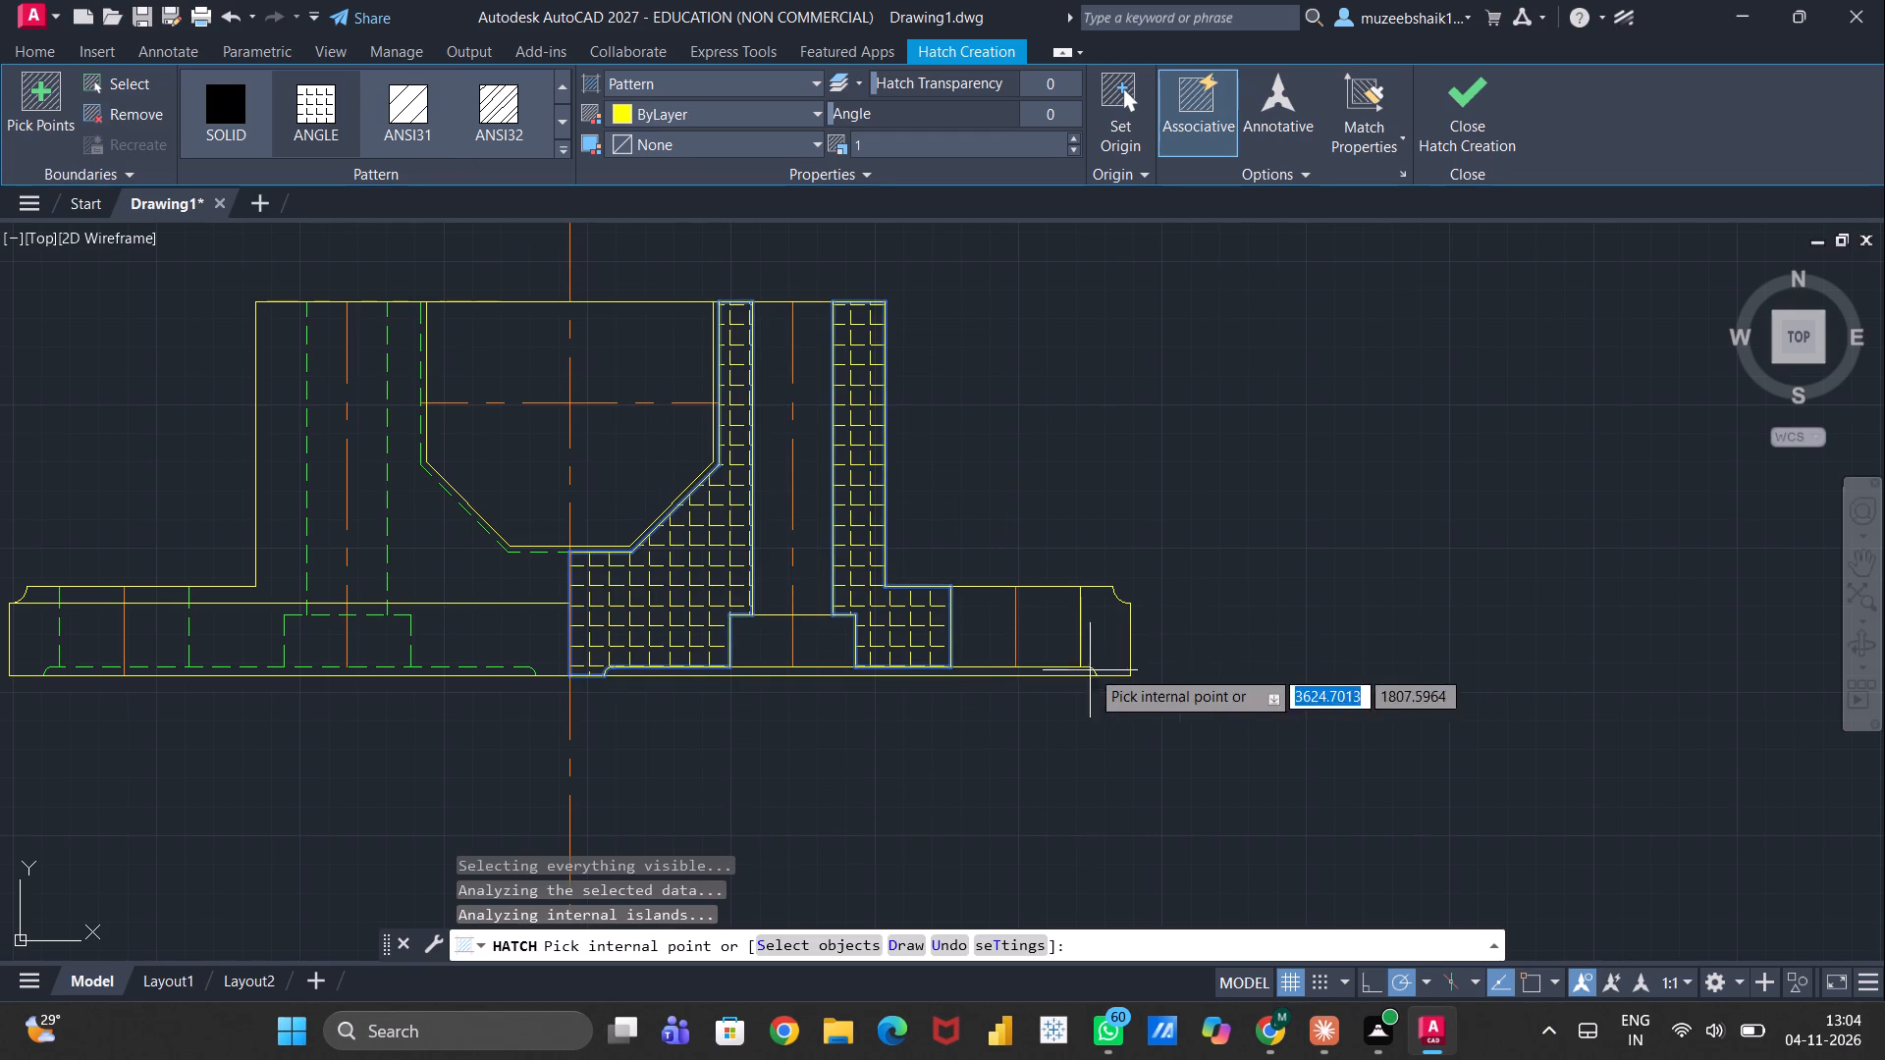
click(1105, 649)
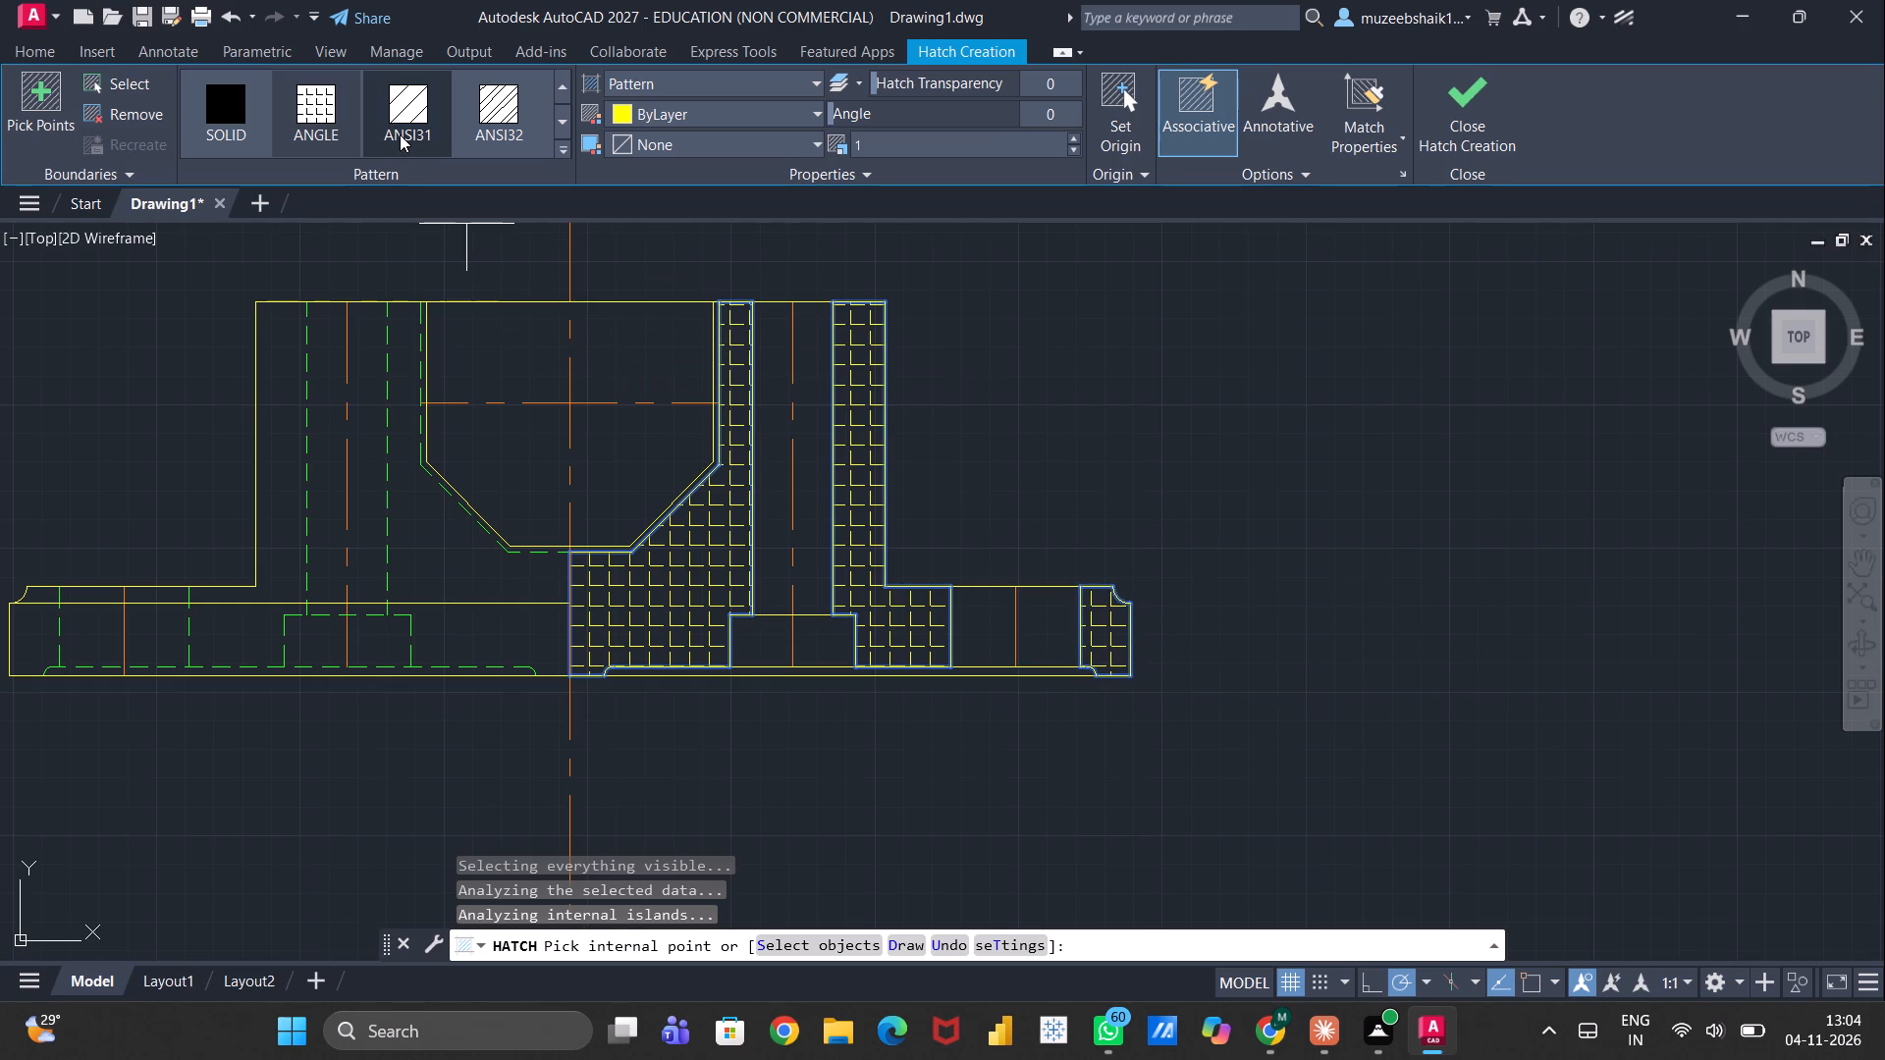
click(400, 134)
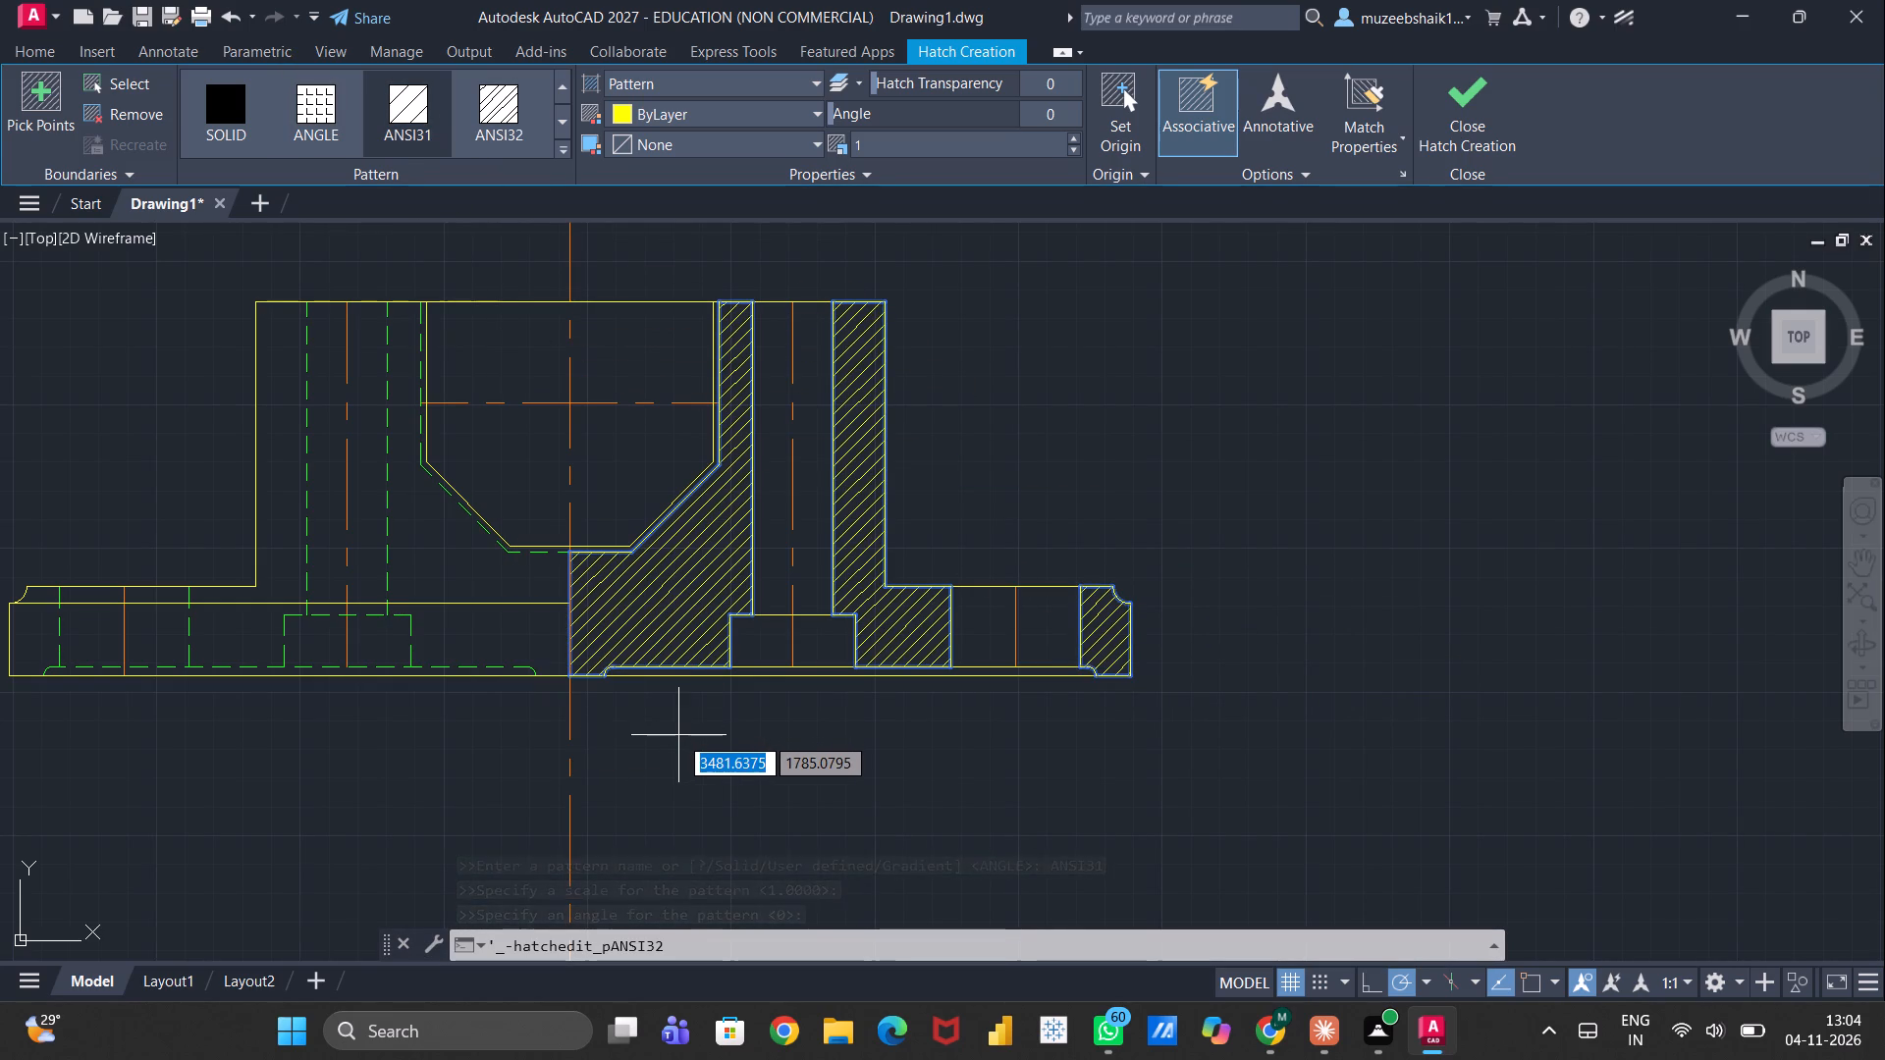
key(Escape)
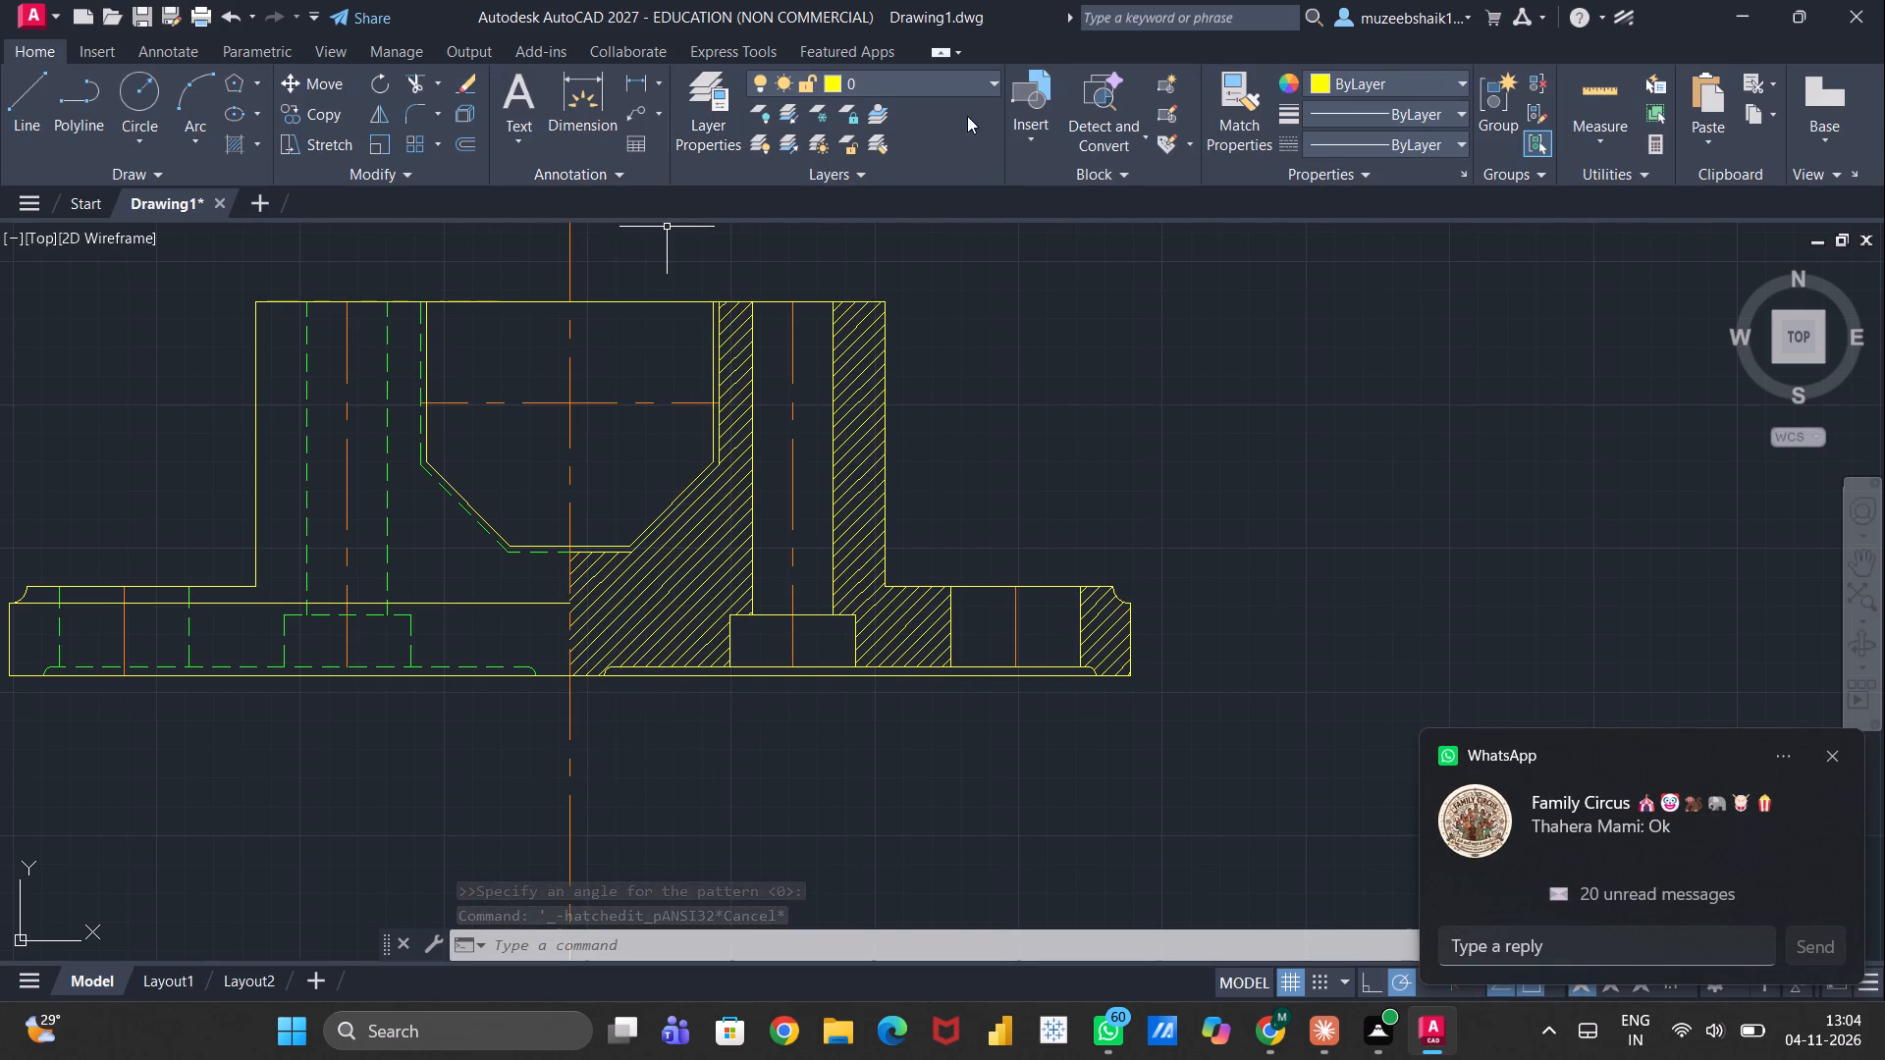
Make Hatch the current layer.
click(960, 87)
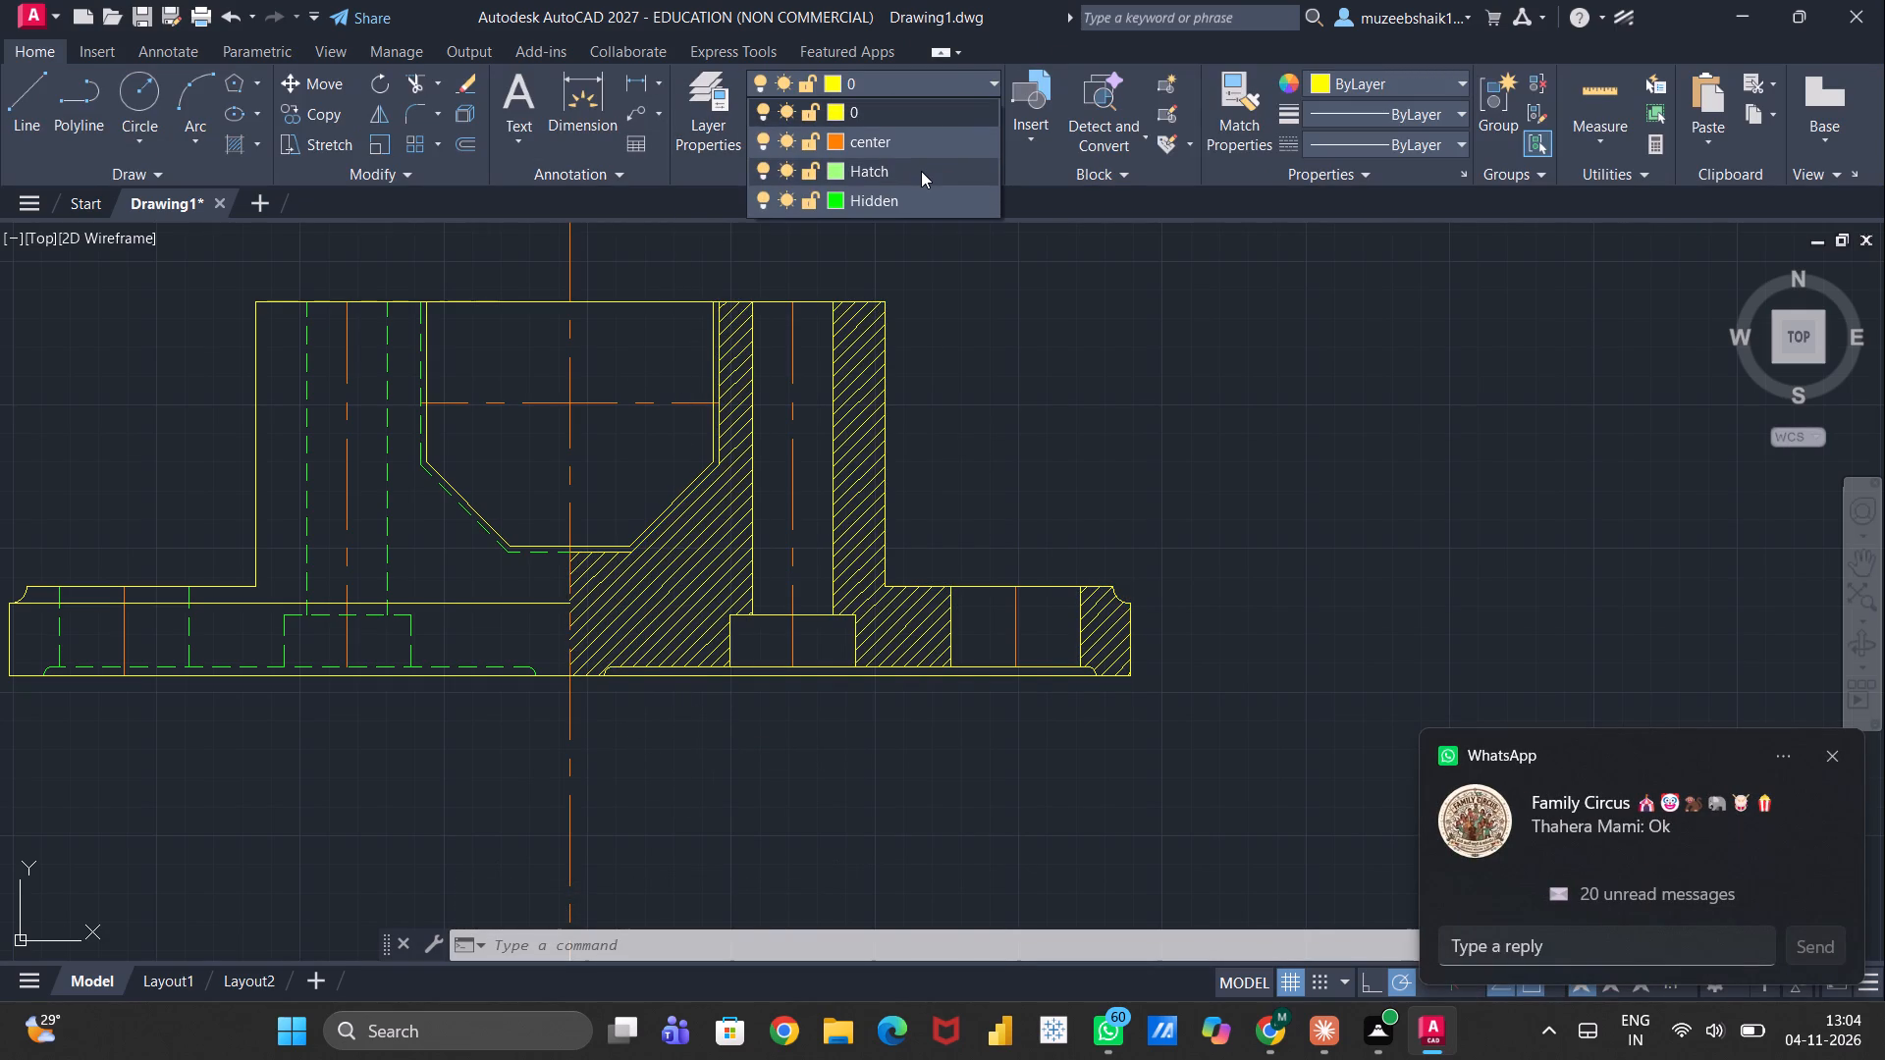
click(919, 171)
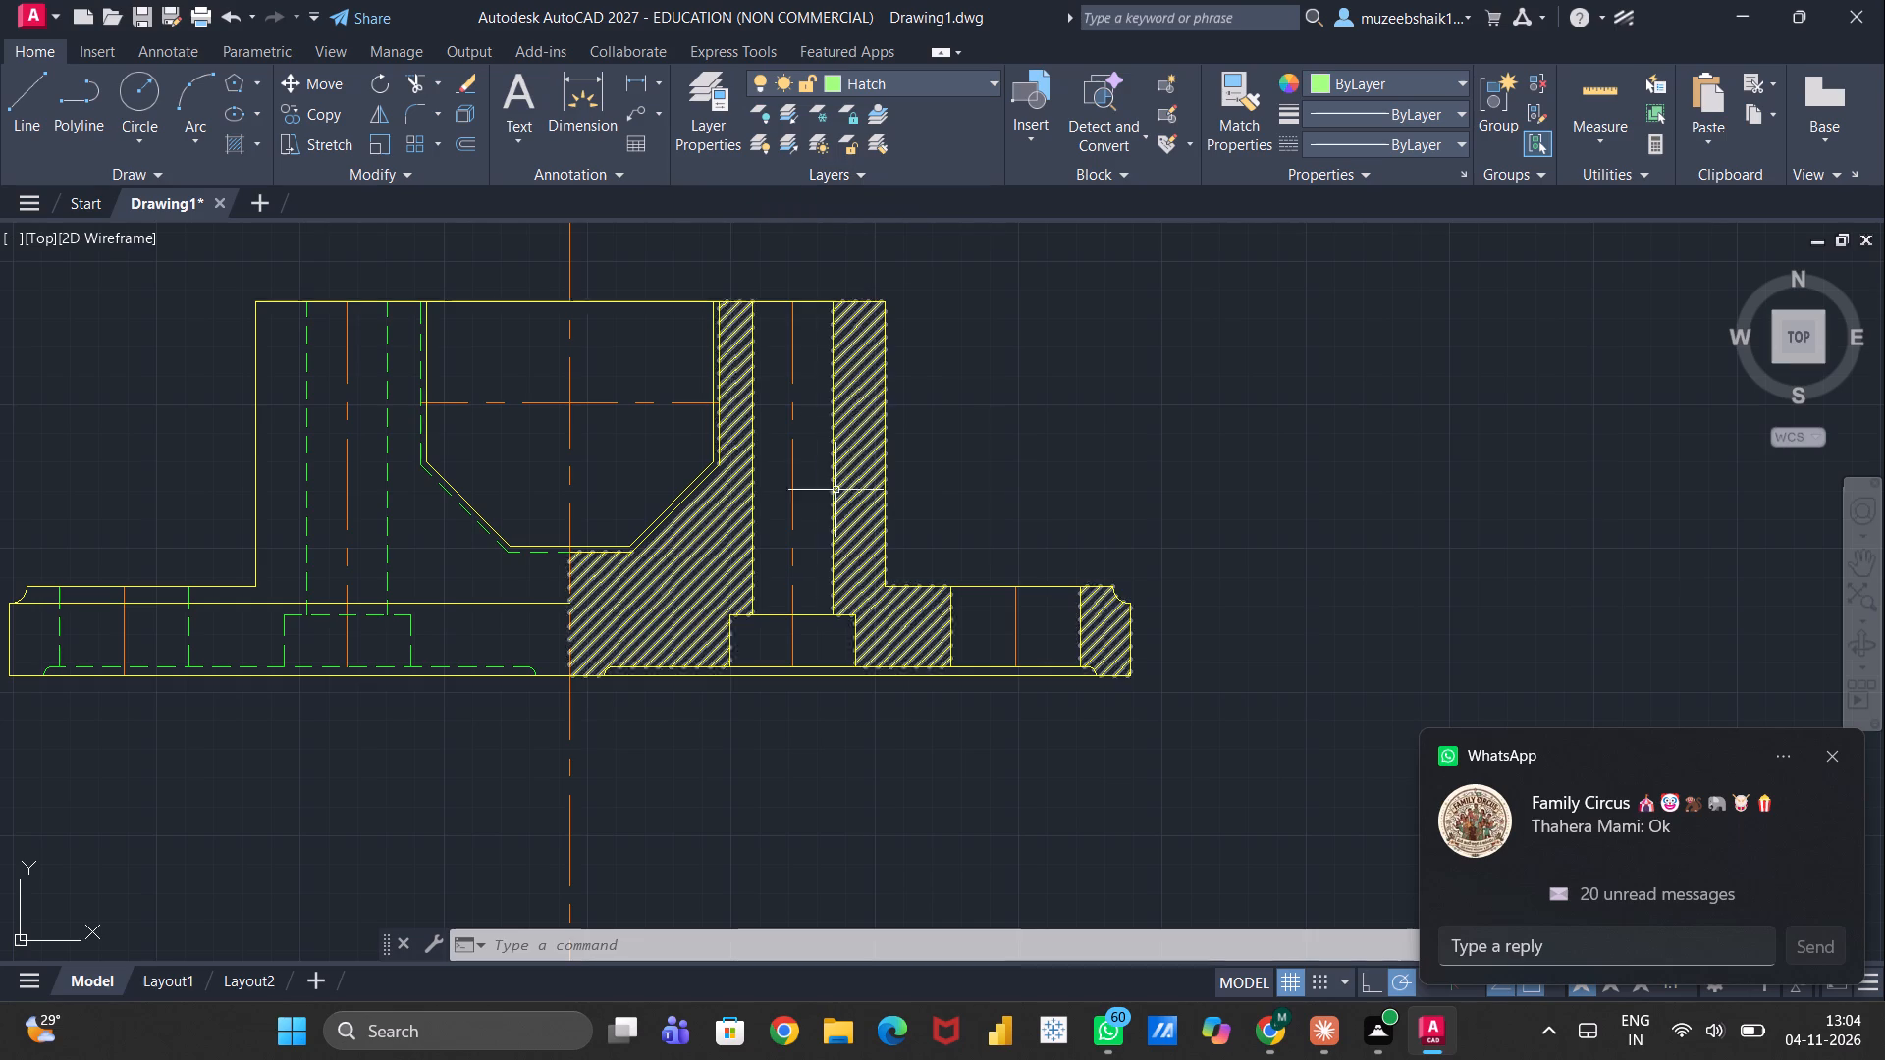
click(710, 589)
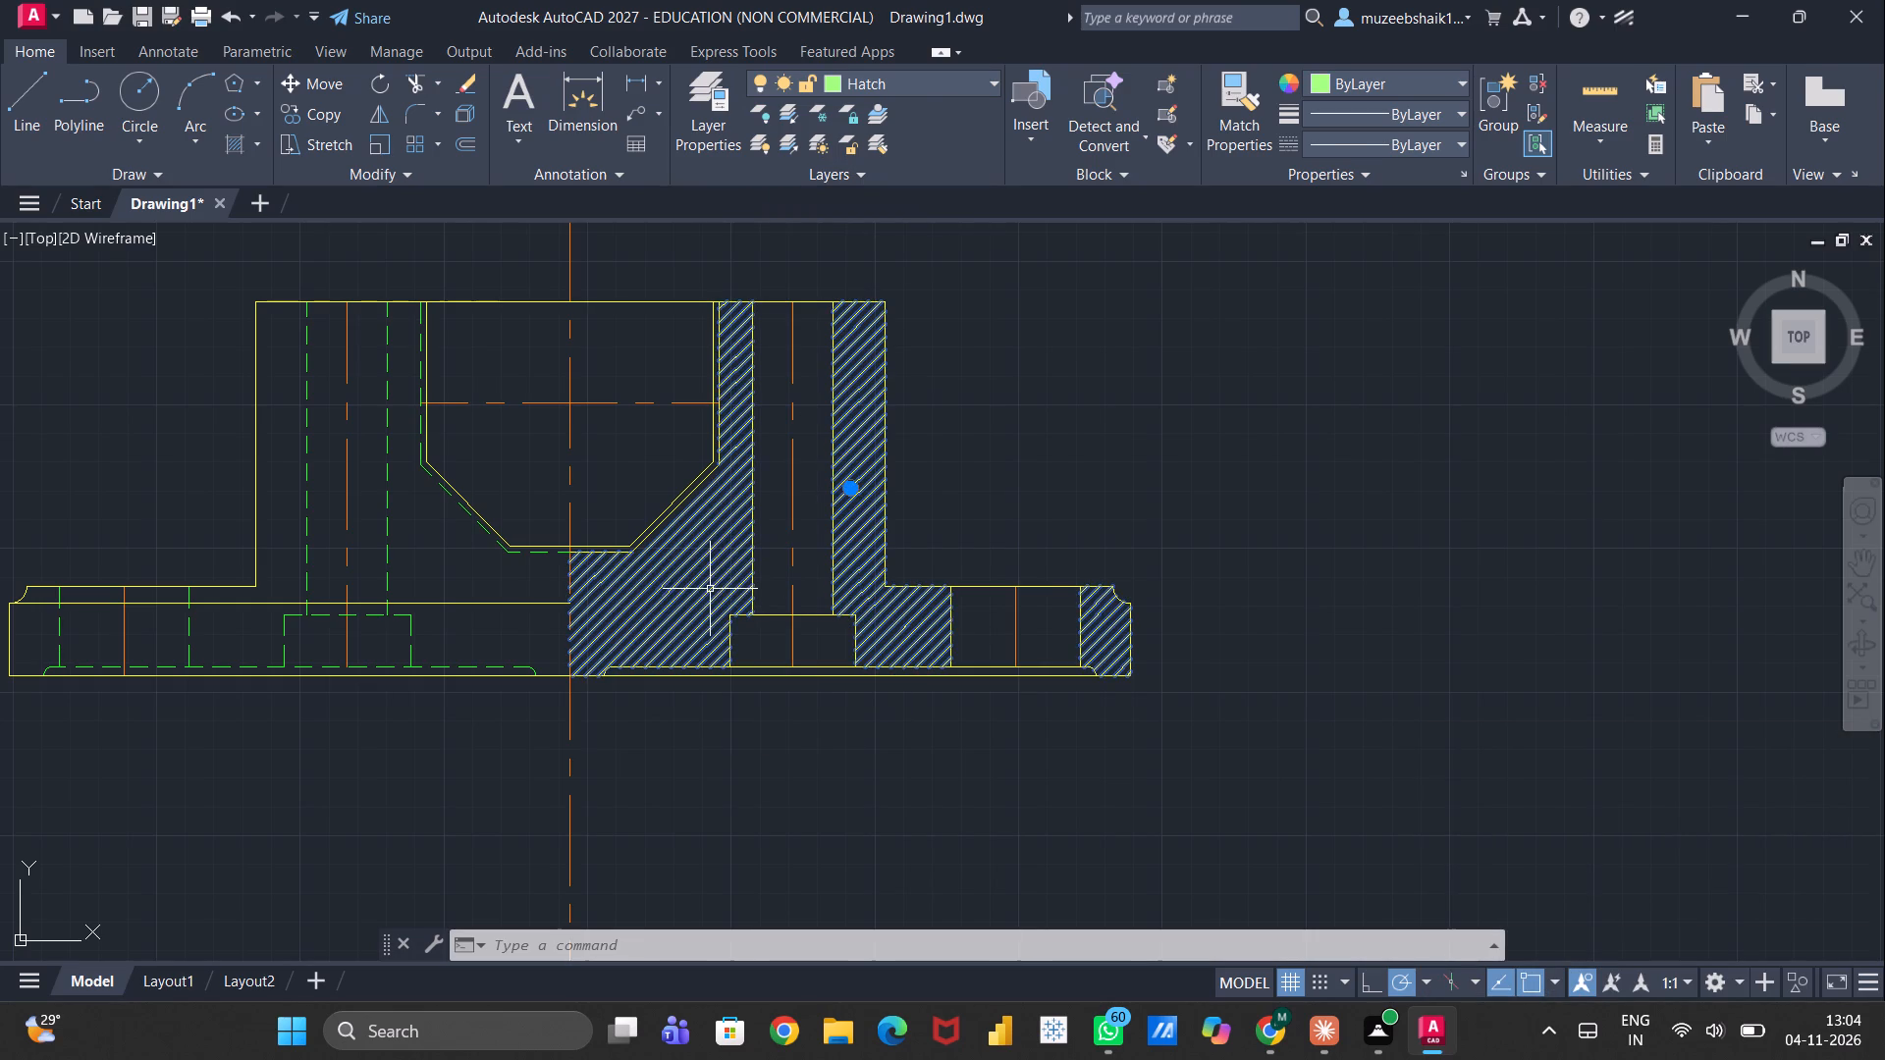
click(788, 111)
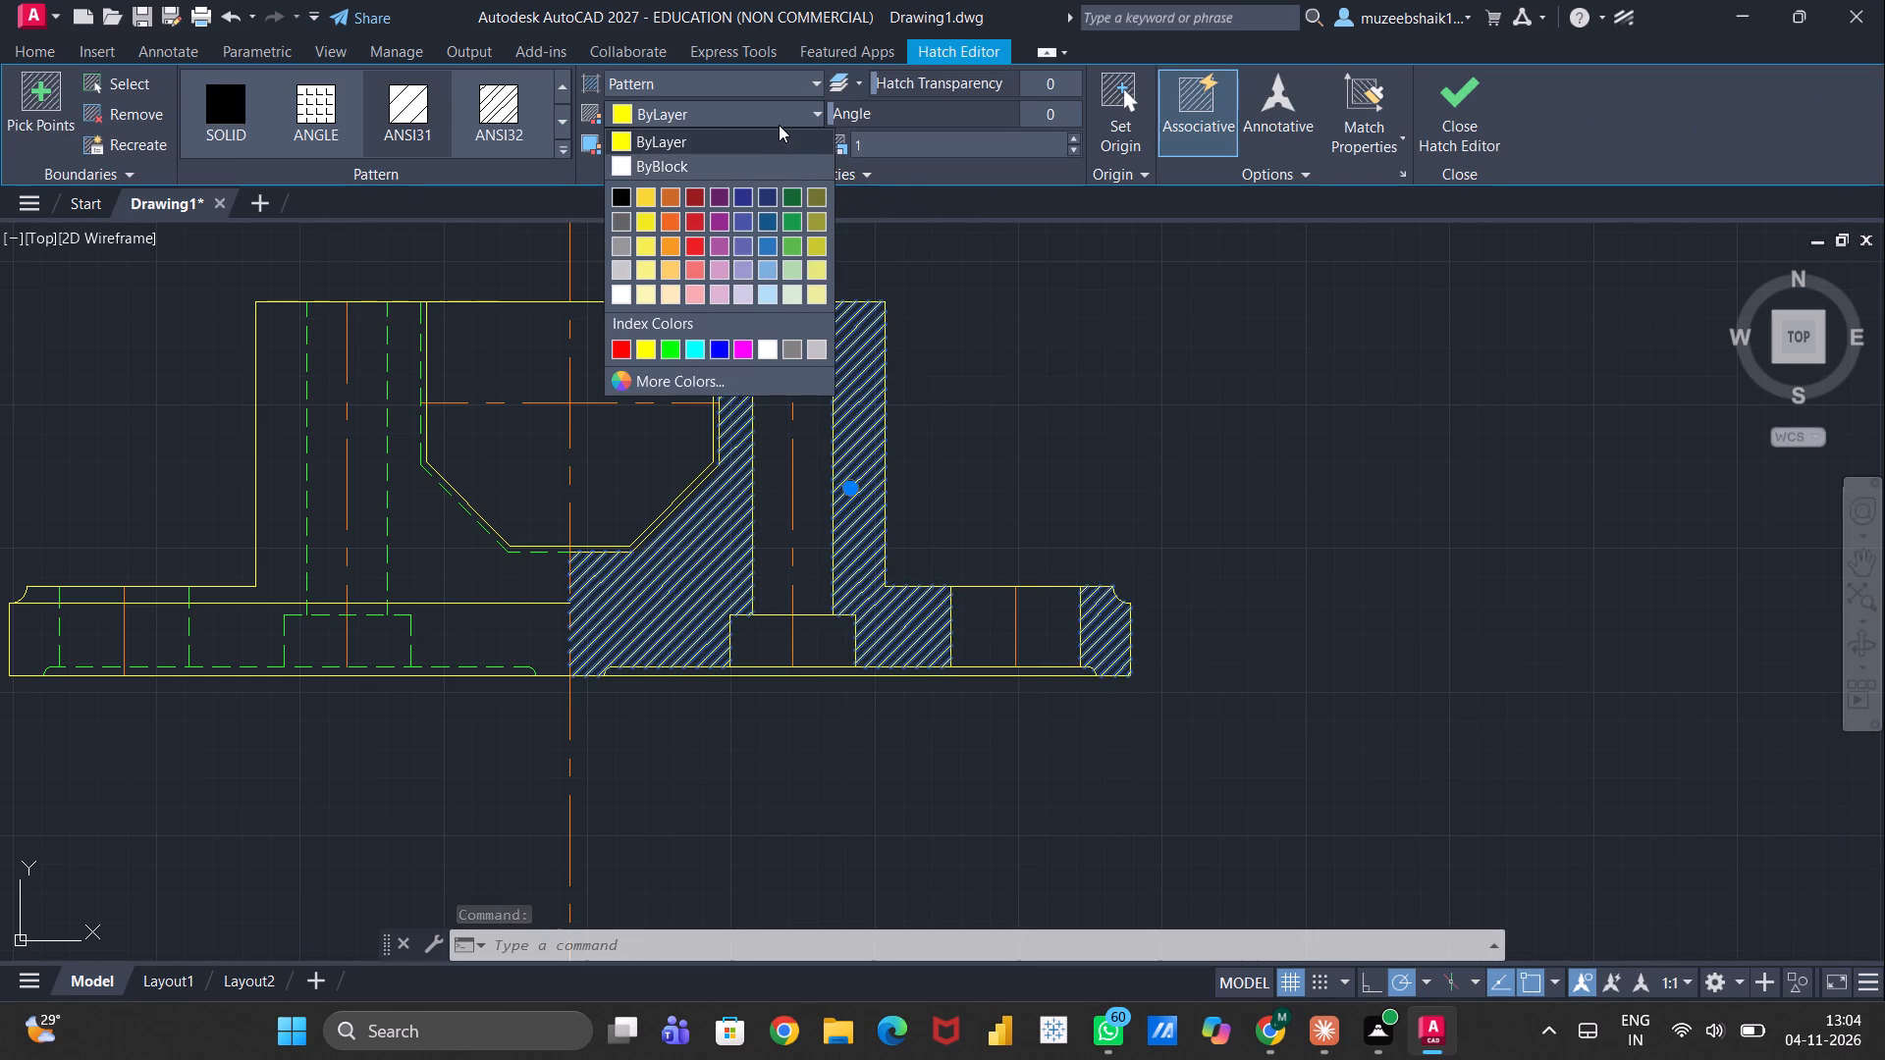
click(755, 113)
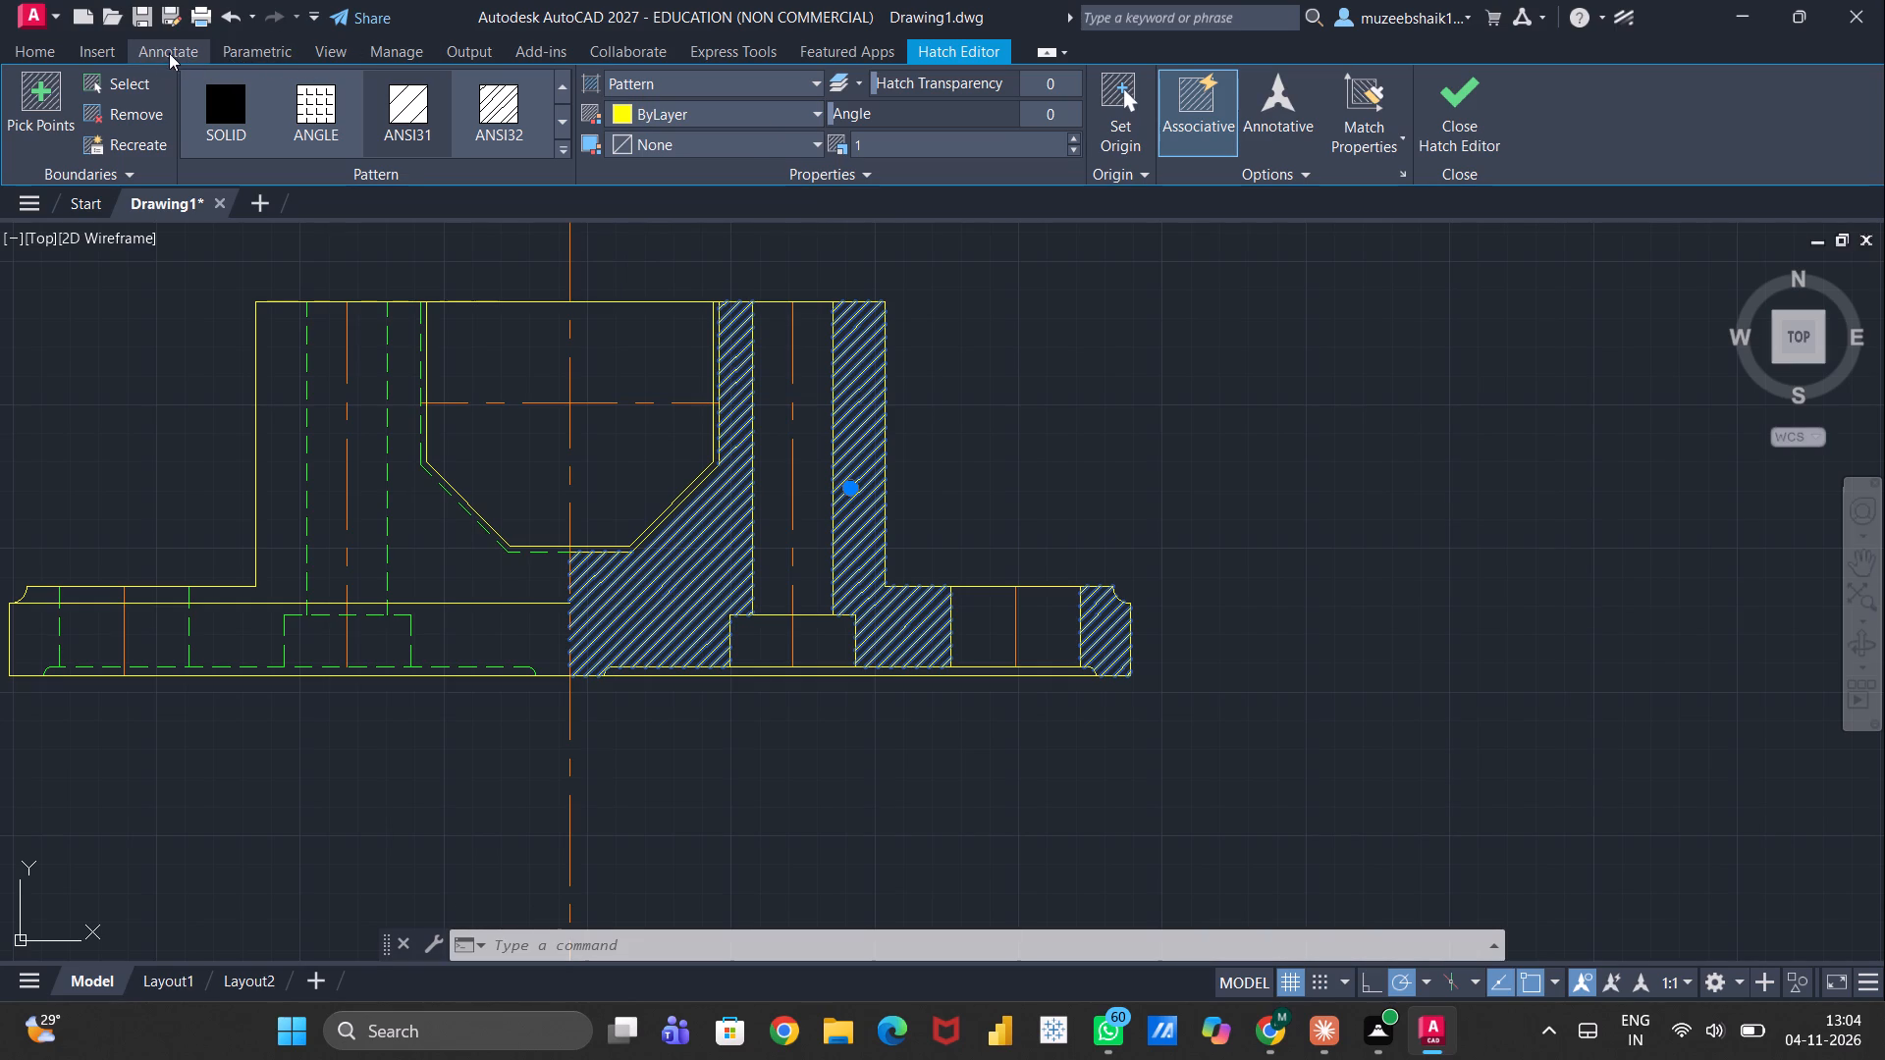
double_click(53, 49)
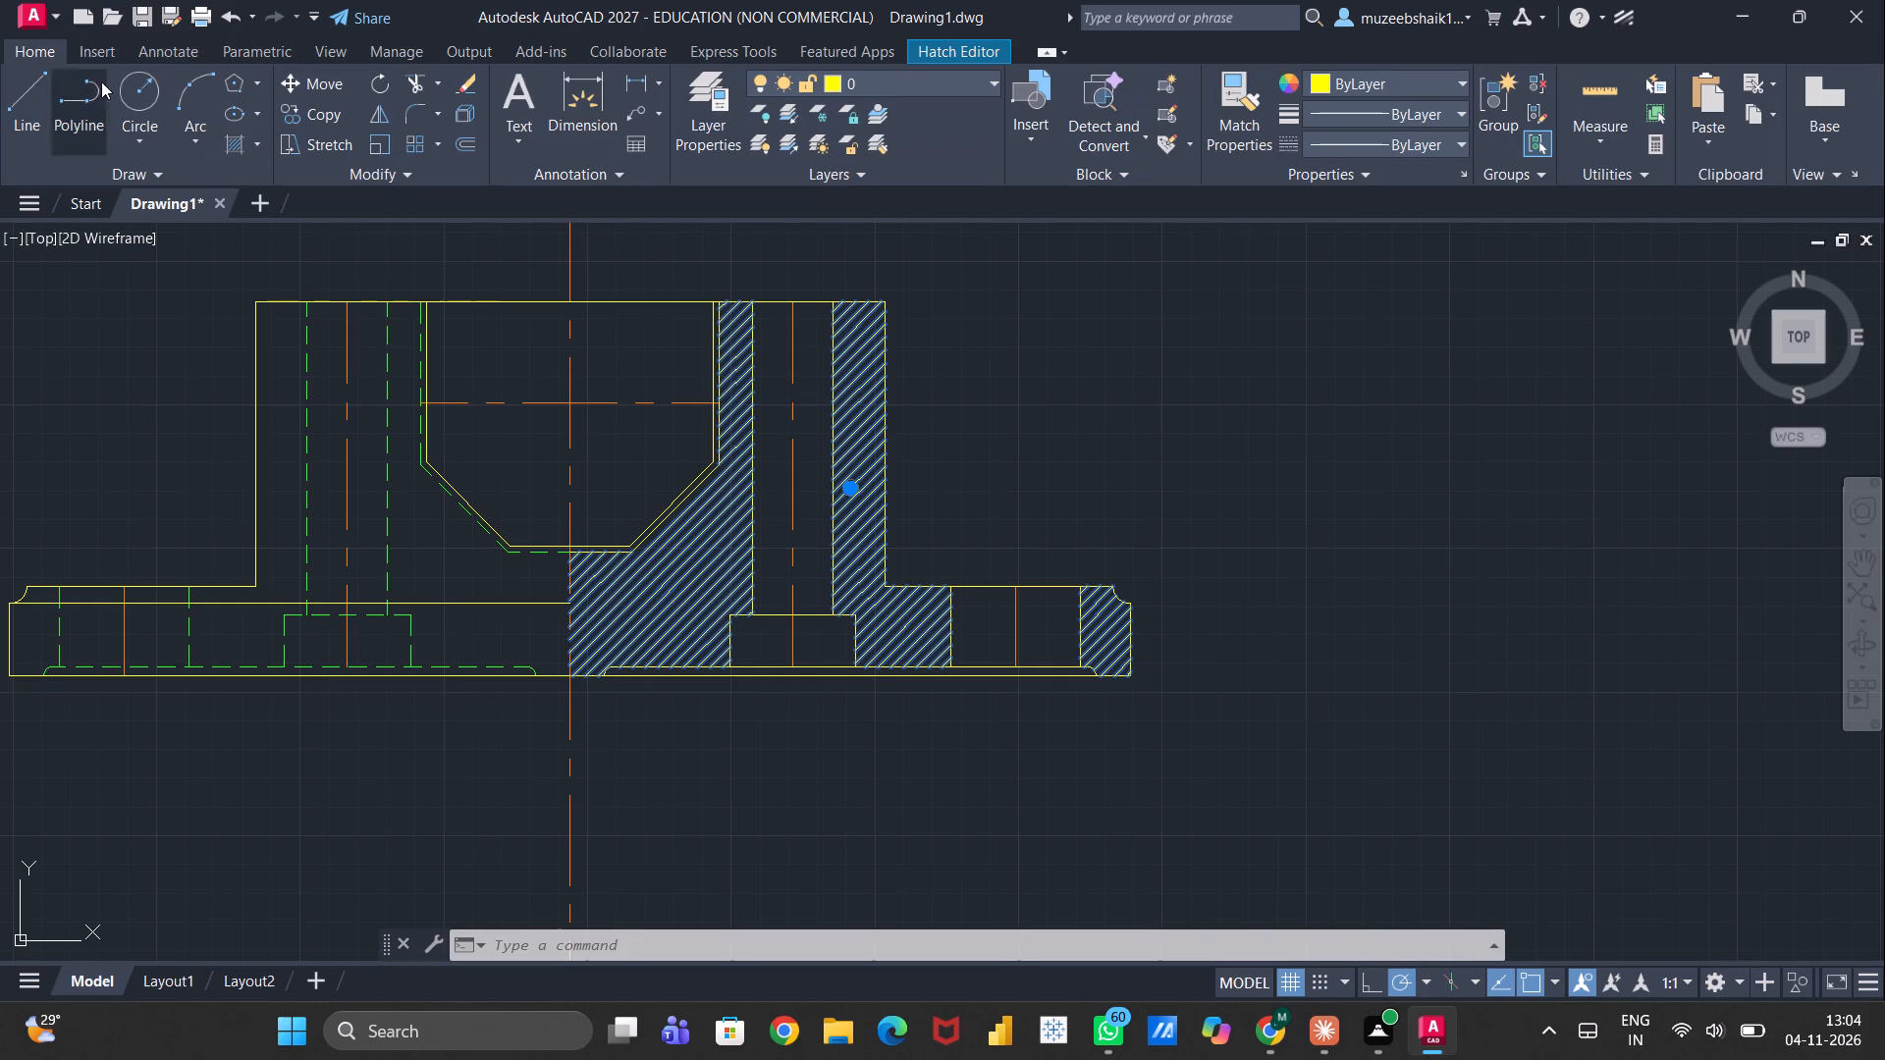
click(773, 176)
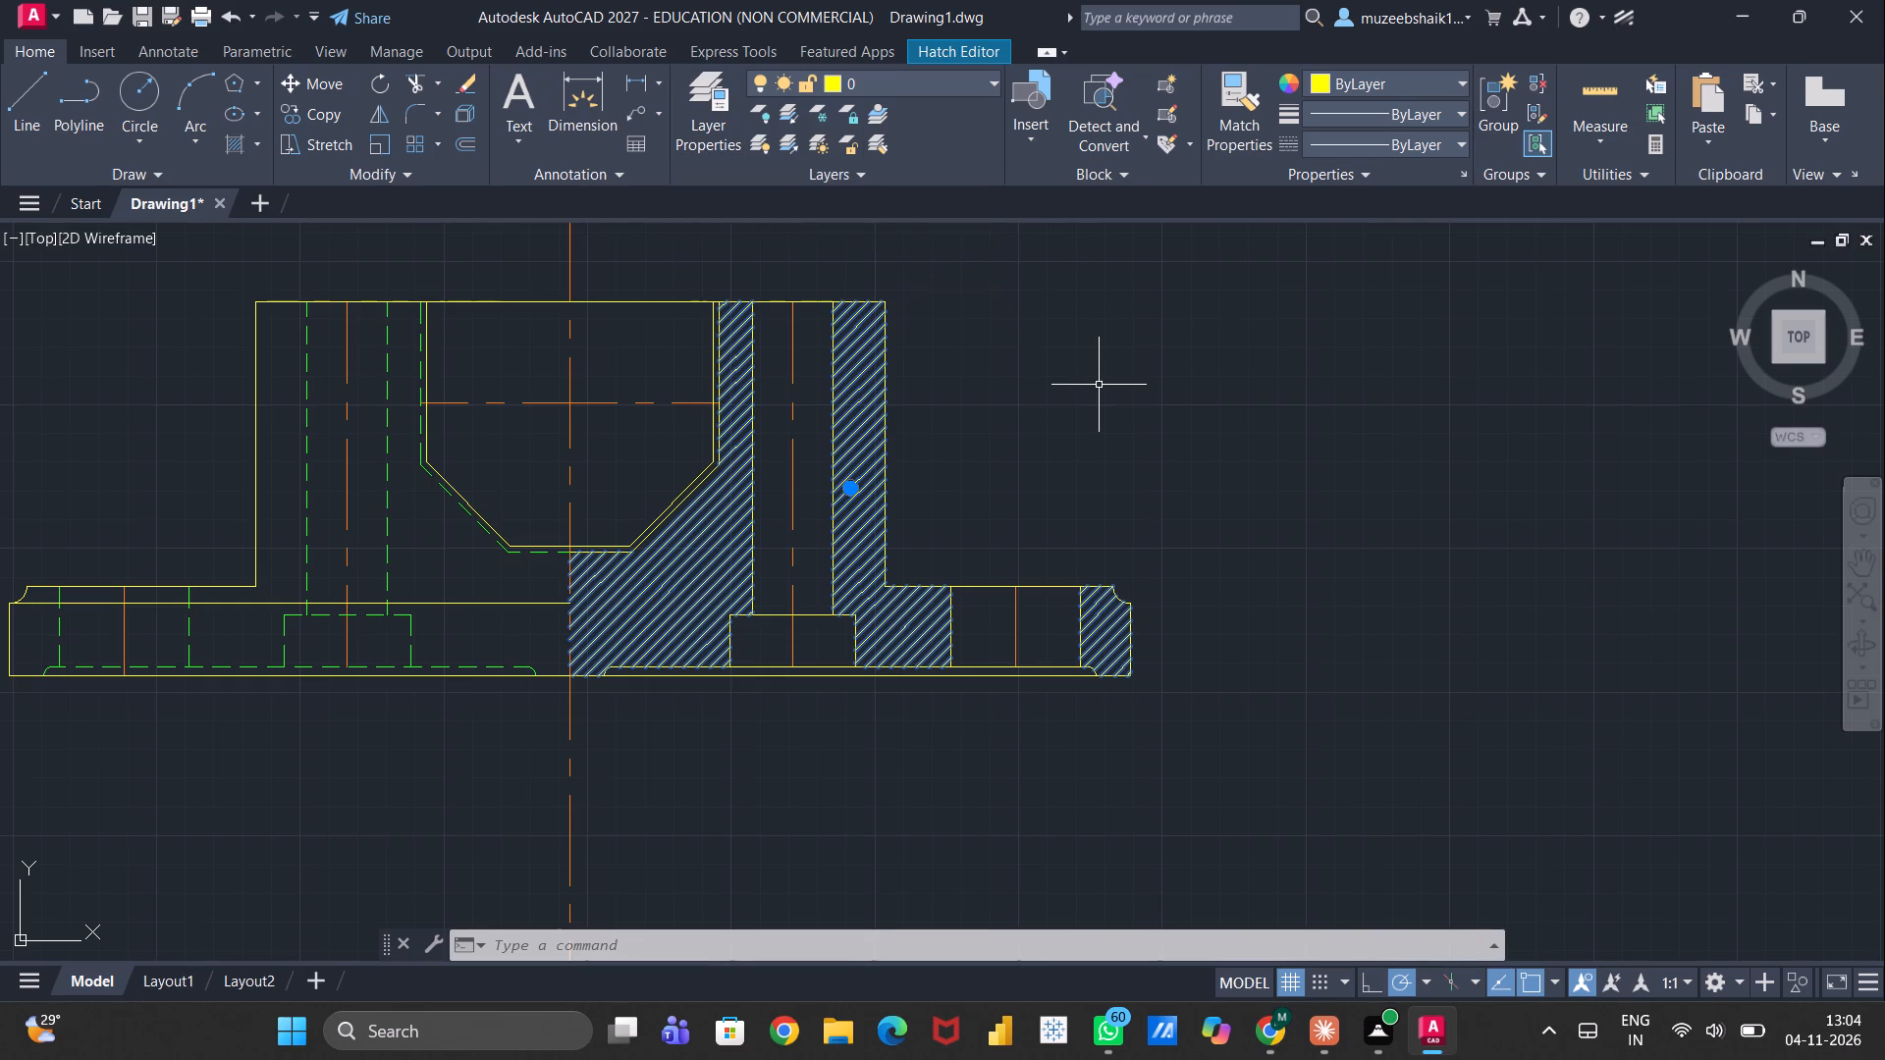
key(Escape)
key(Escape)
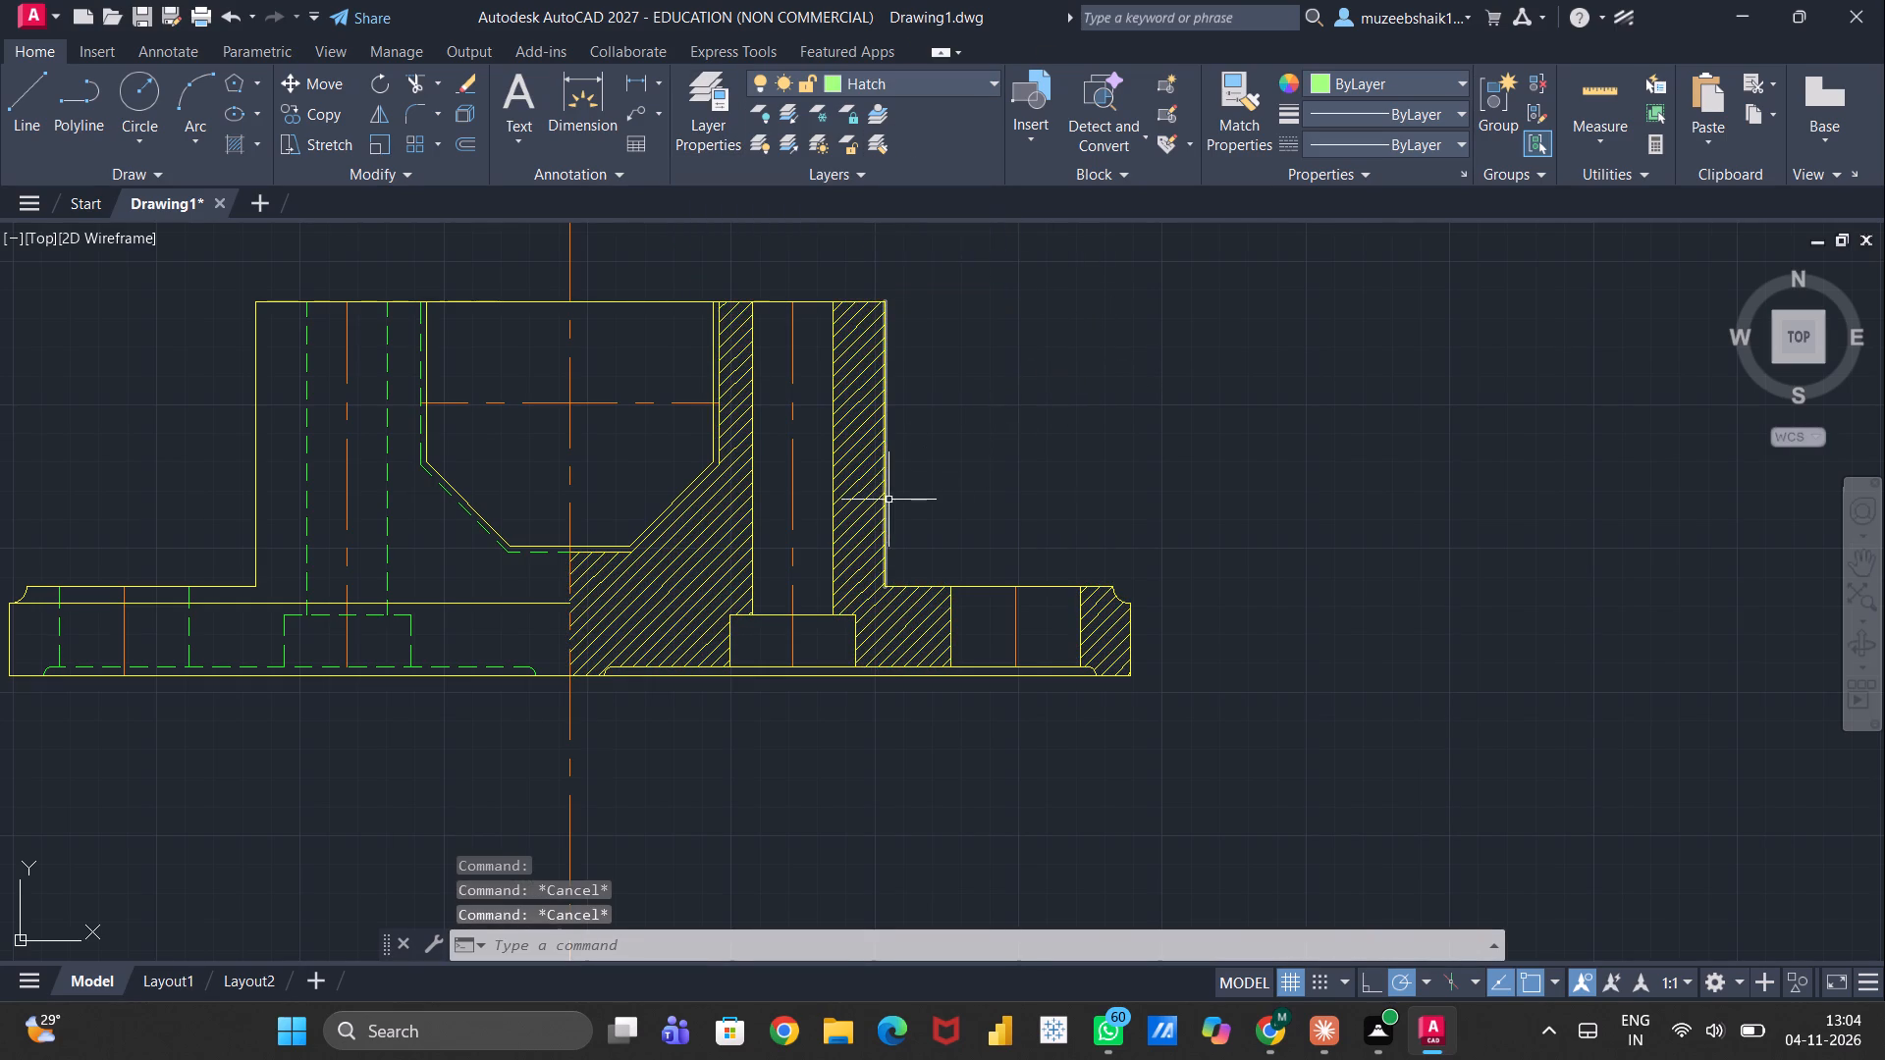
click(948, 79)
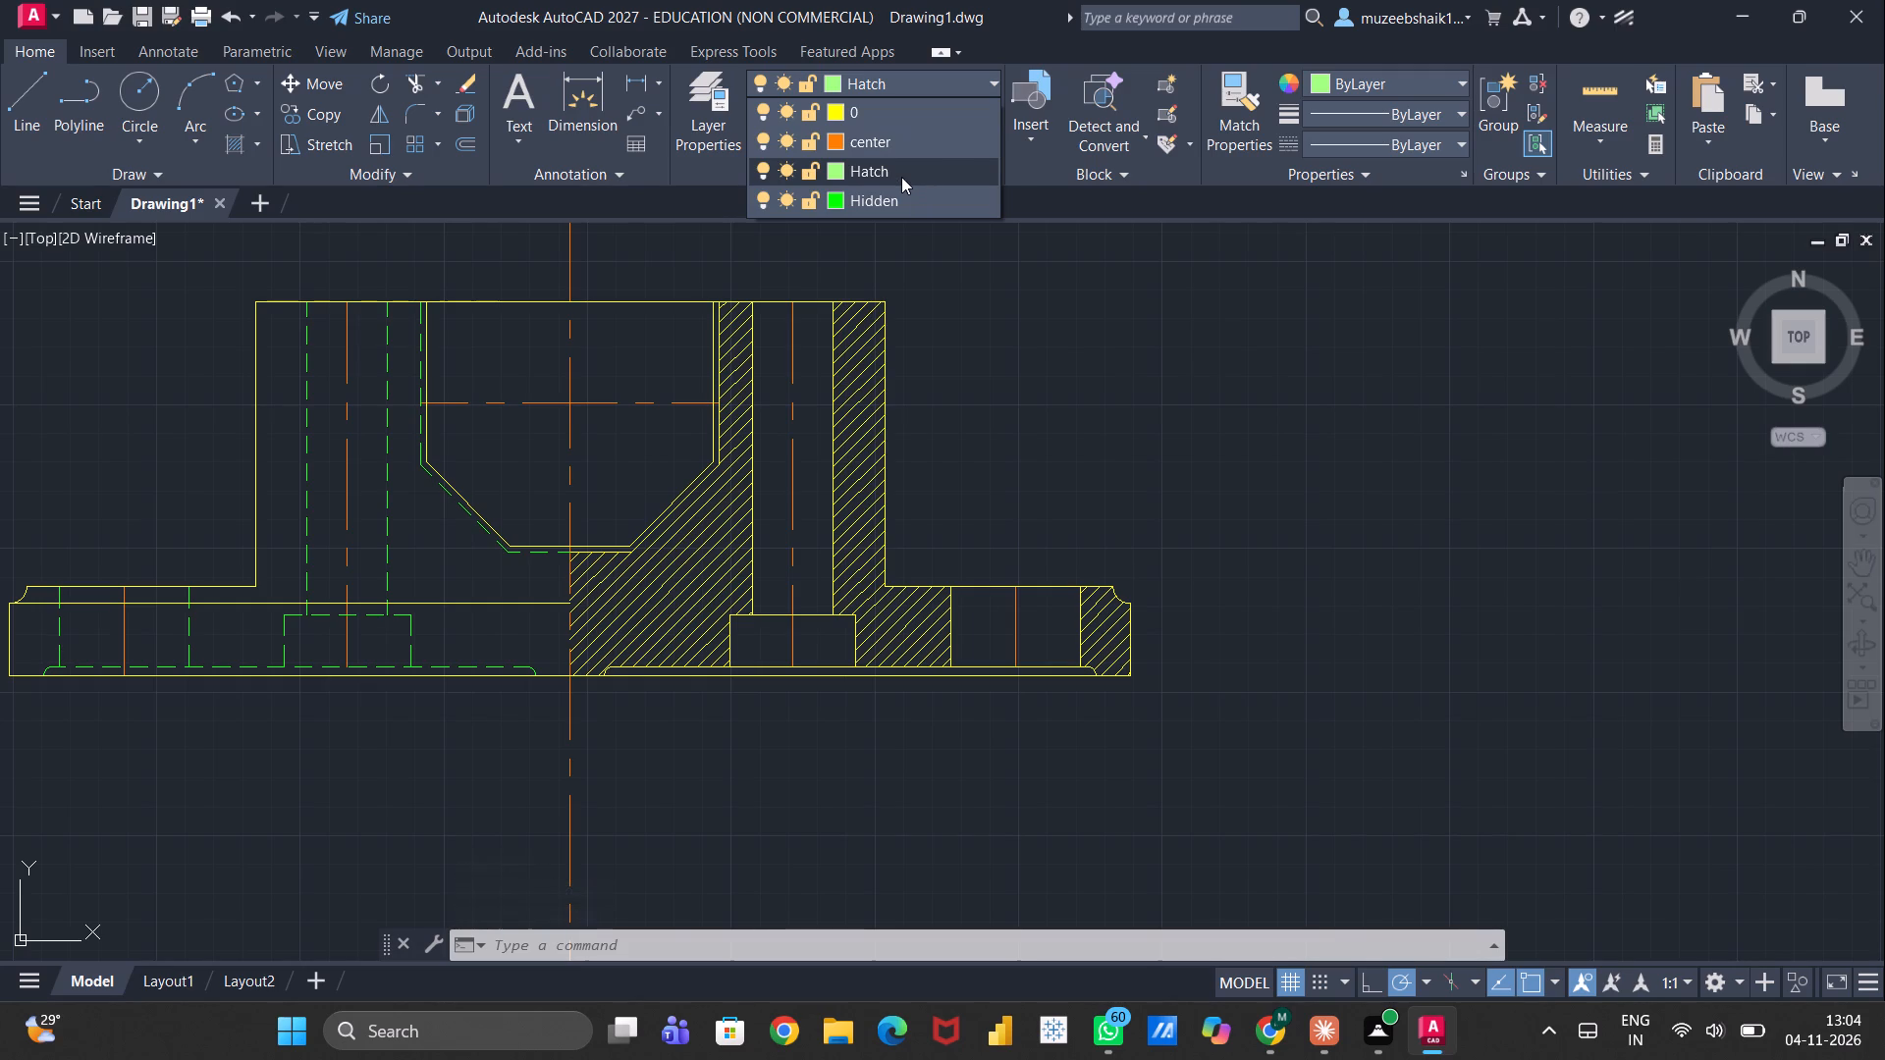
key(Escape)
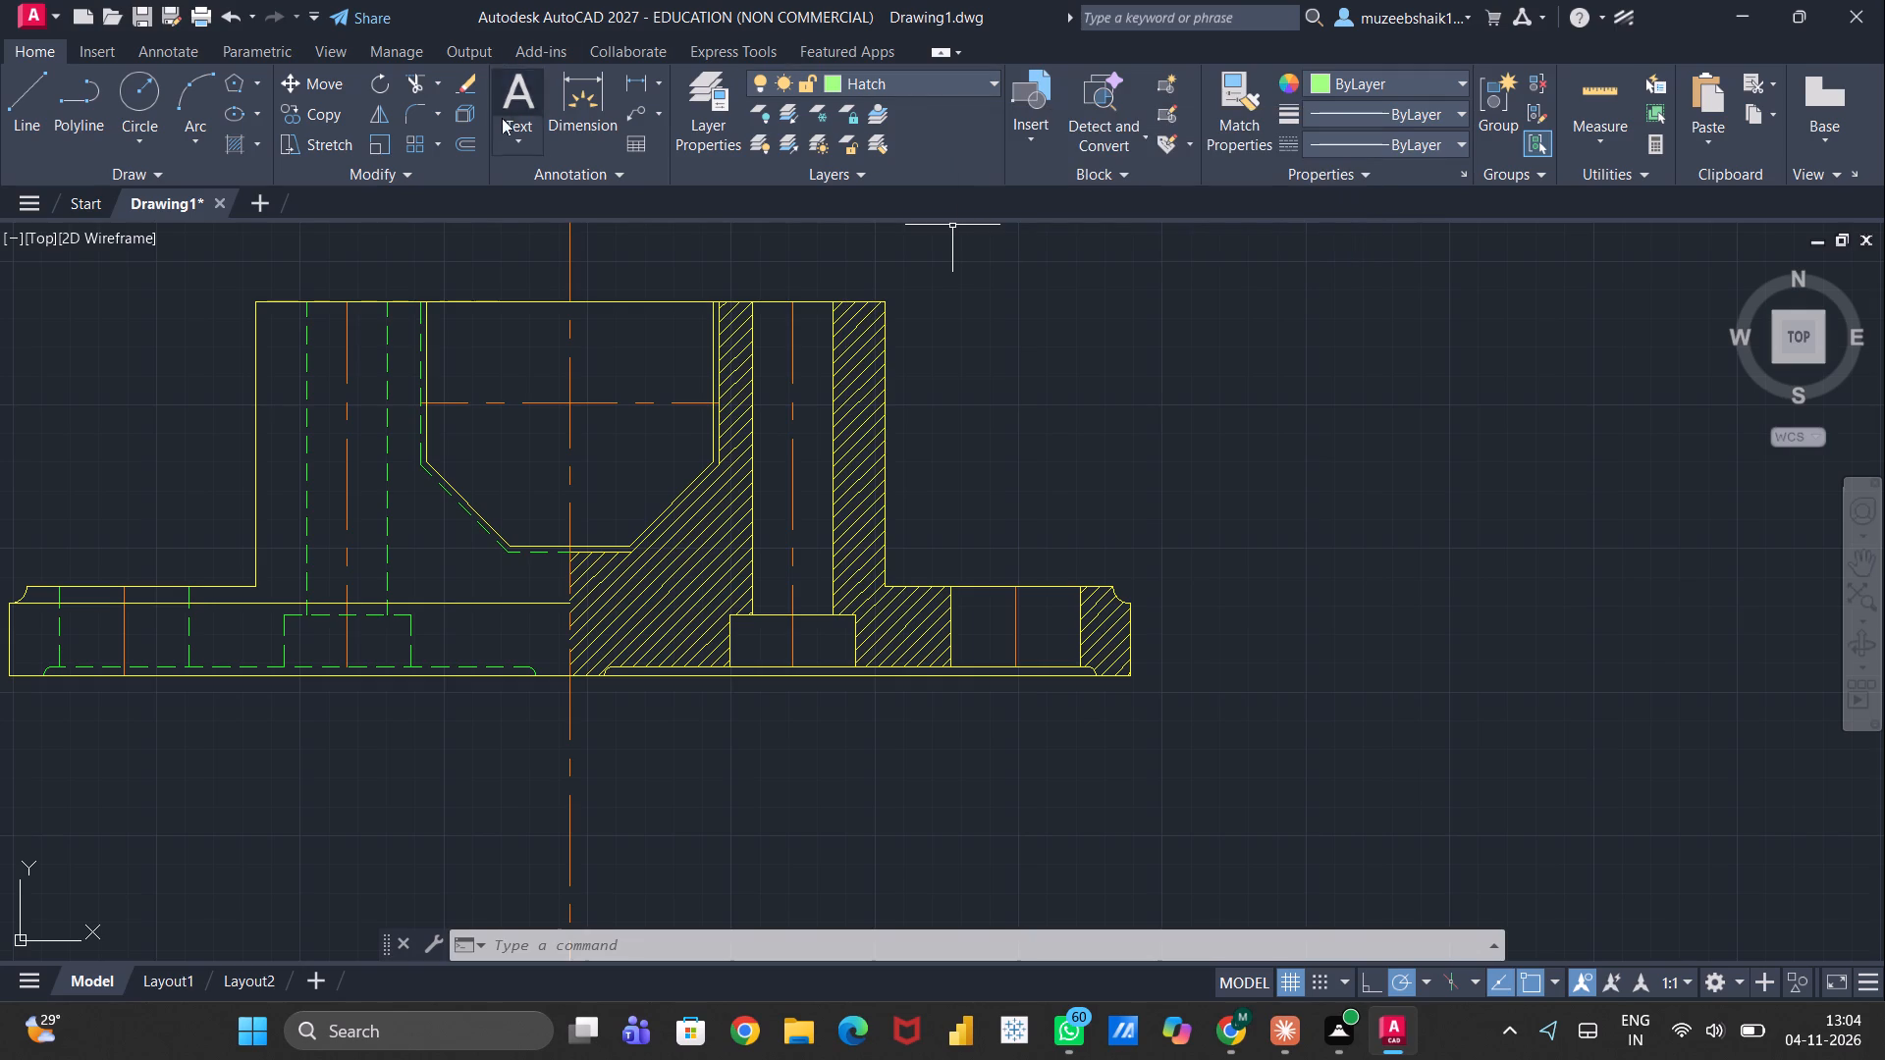
Move the right half's ANSI31 section hatching from layer 0 to the Hatch layer.
click(717, 565)
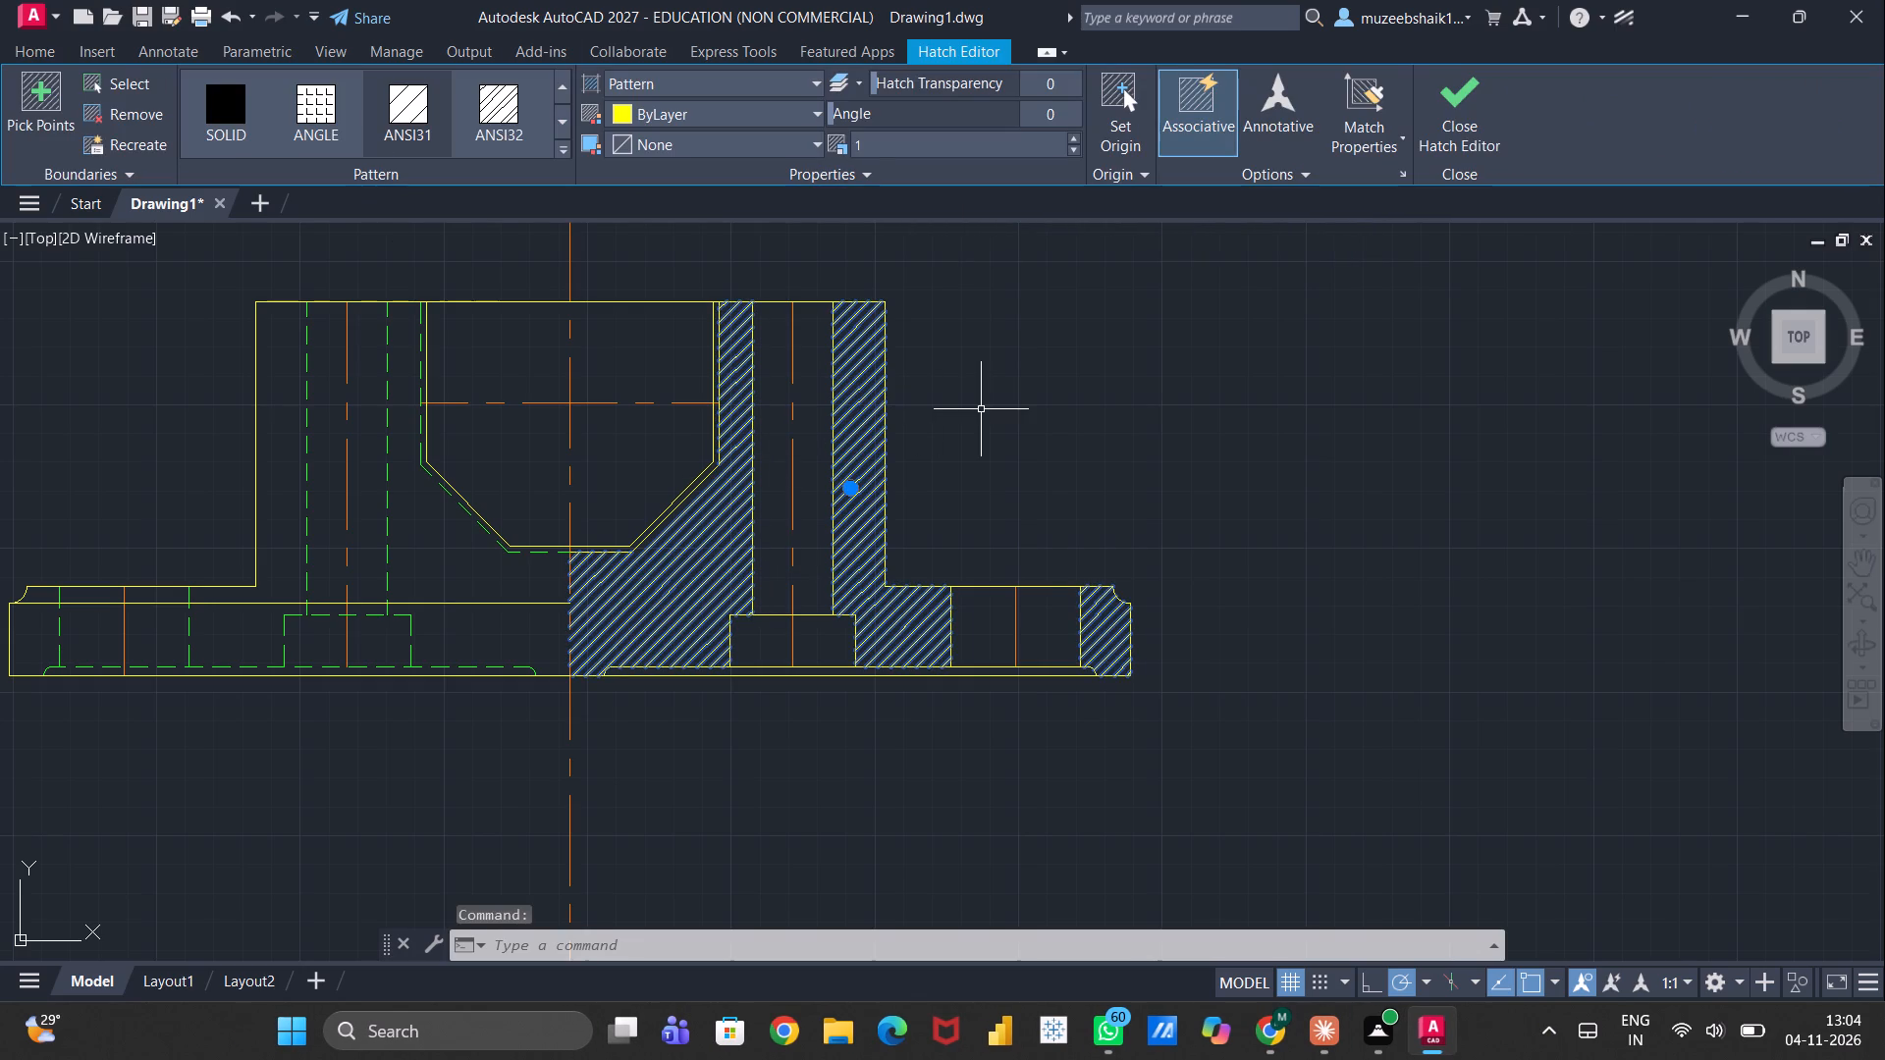
click(858, 167)
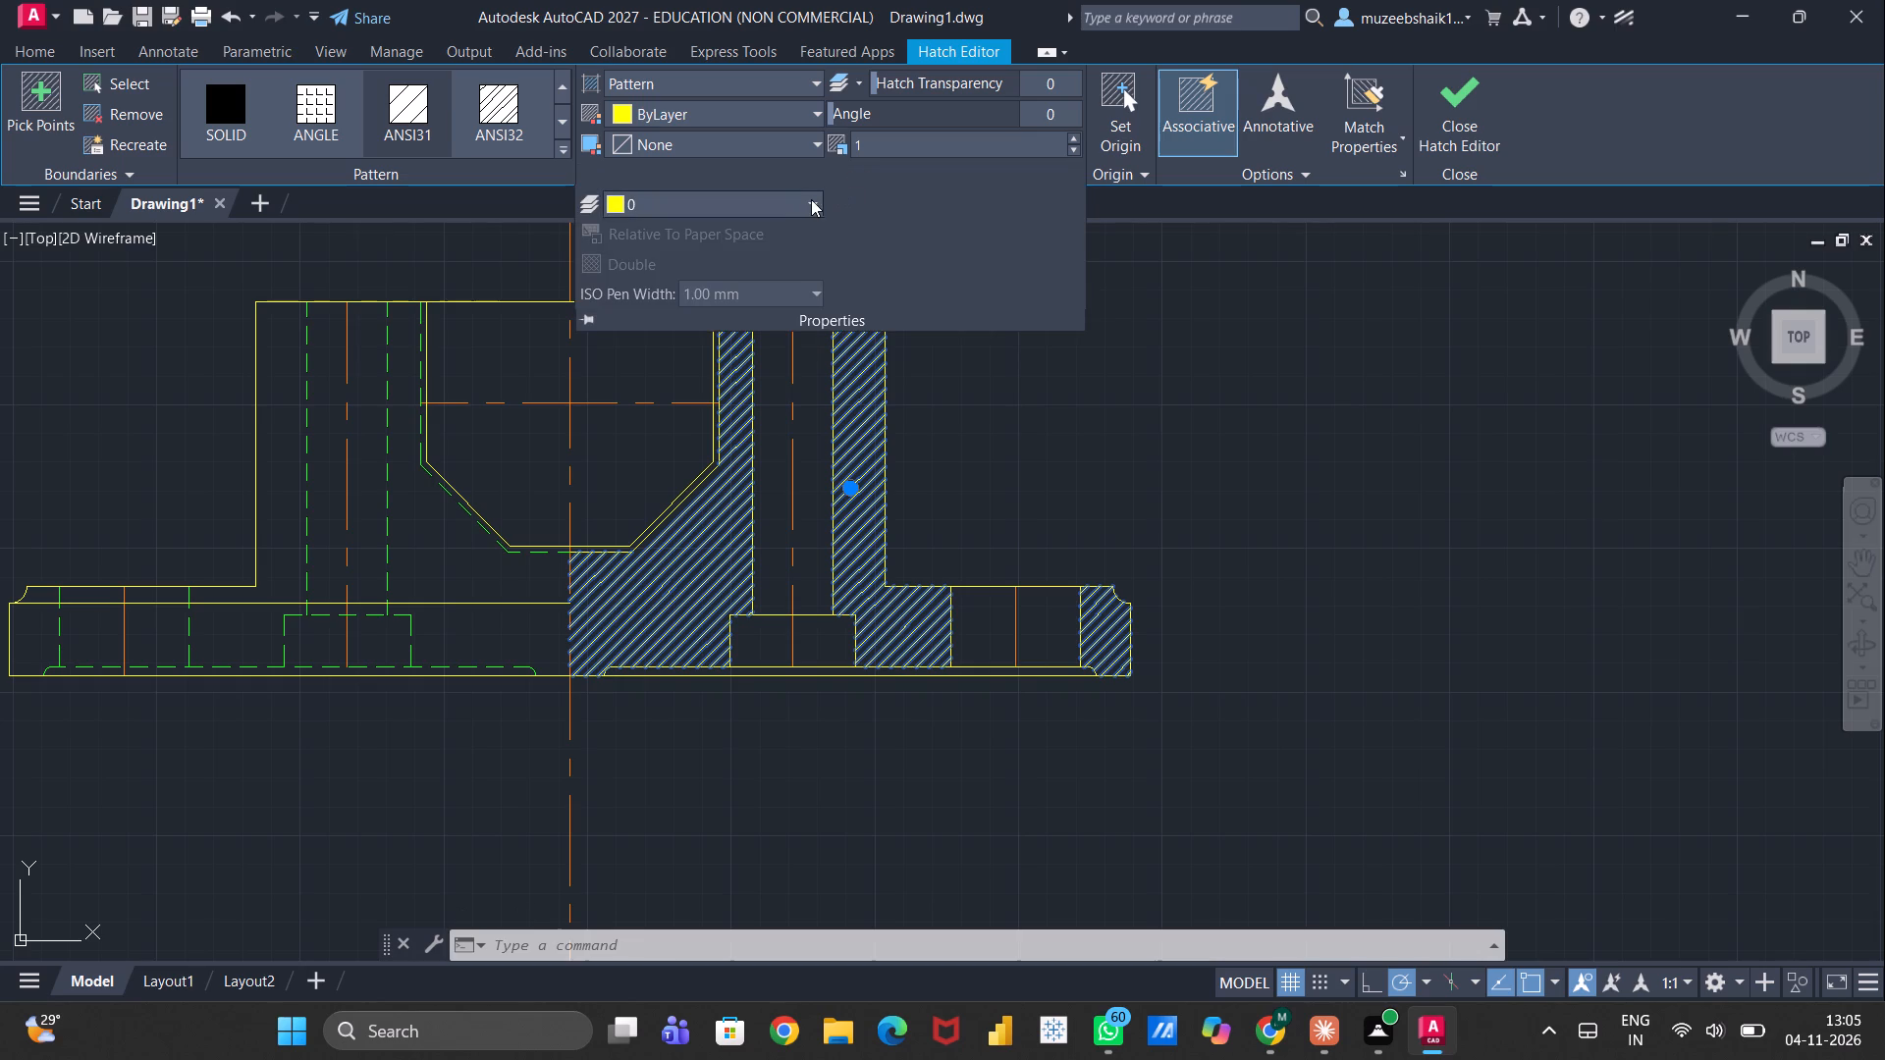
click(807, 199)
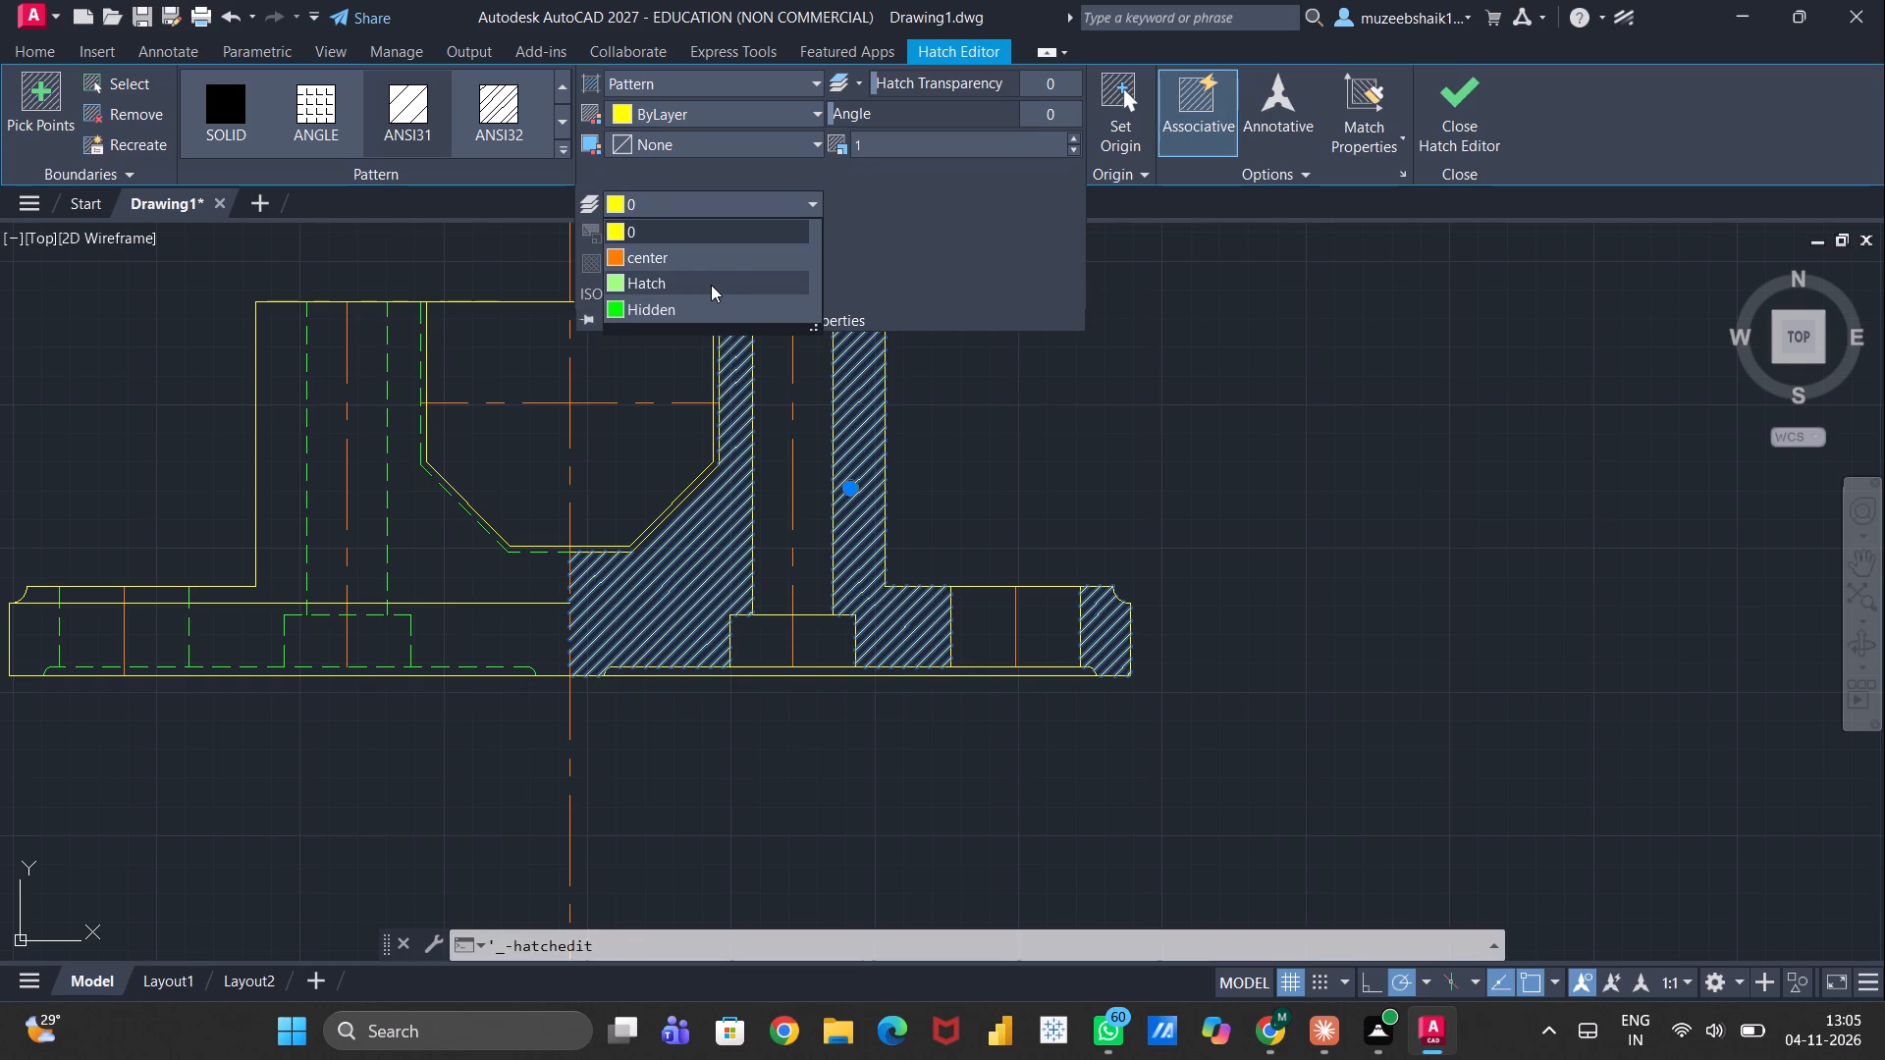
click(711, 285)
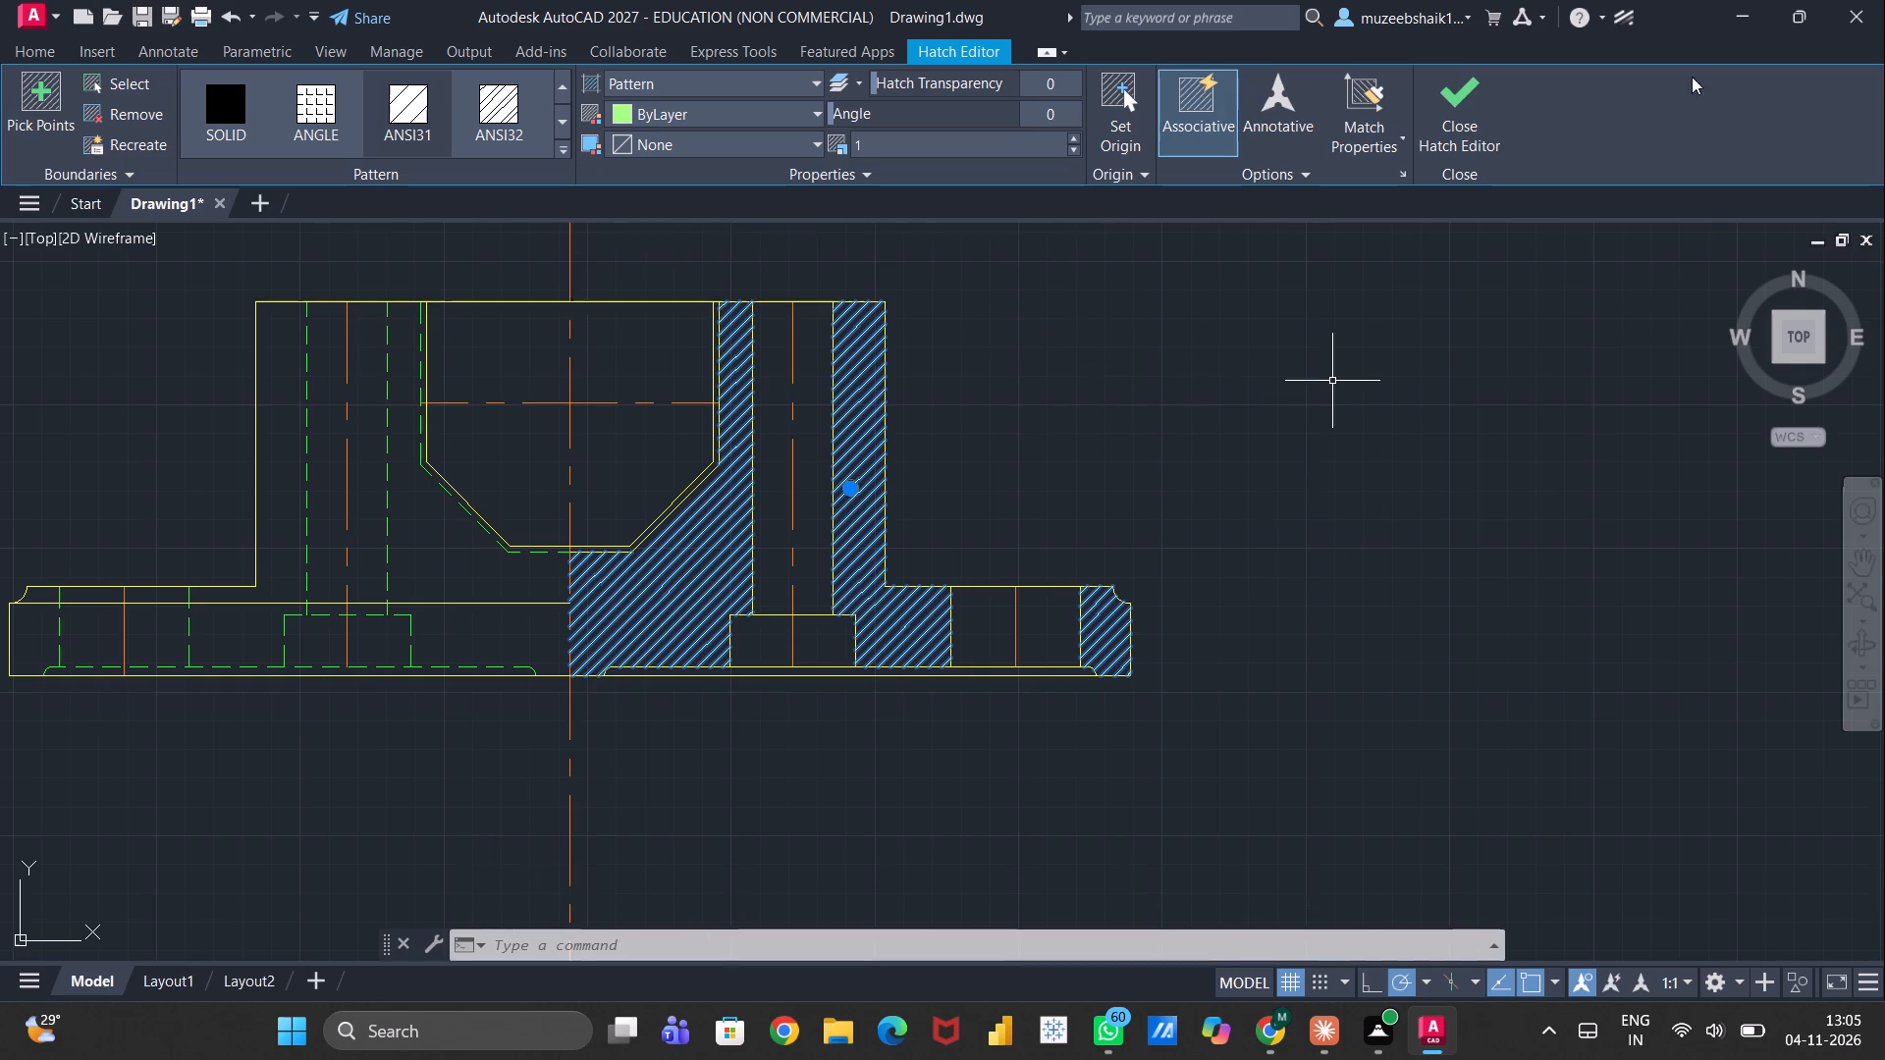
click(1475, 122)
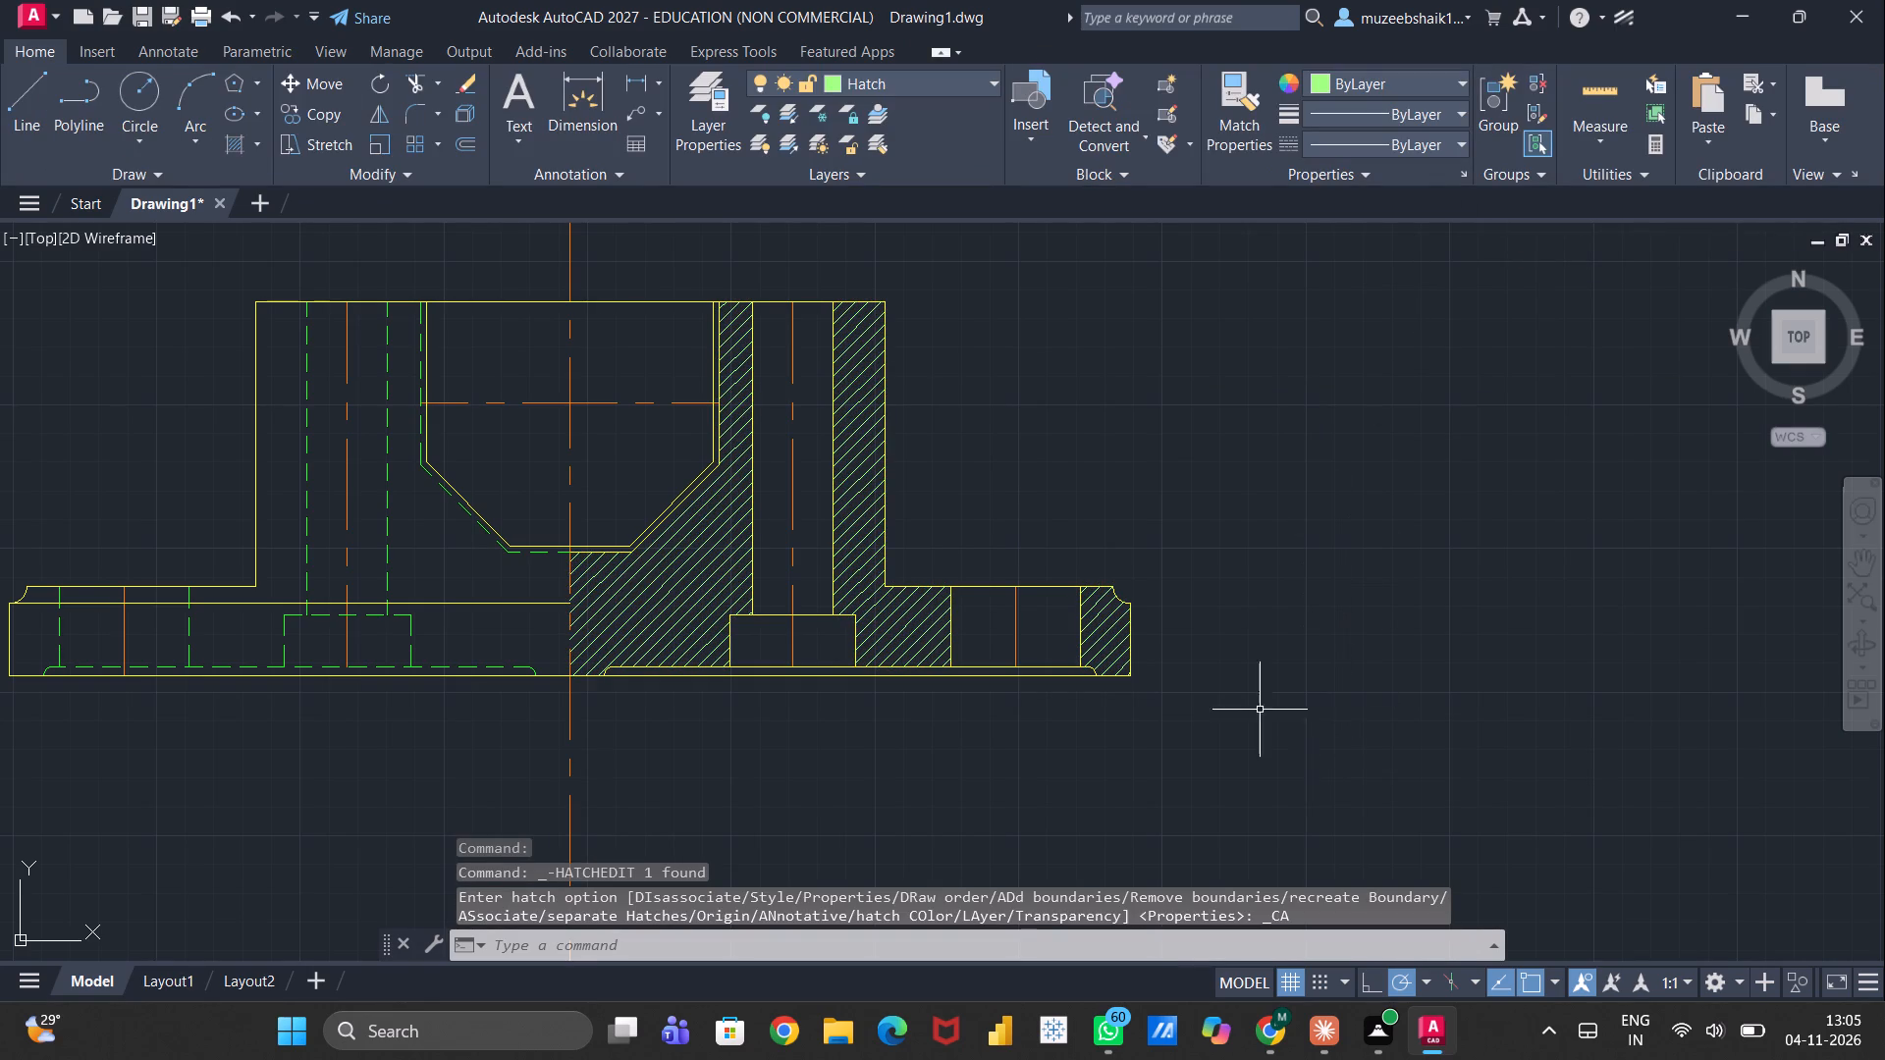
Stretch the right flange hole's centre line past the outline, about 6 units above and about 7 units below.
scroll(1024, 726, up, 1)
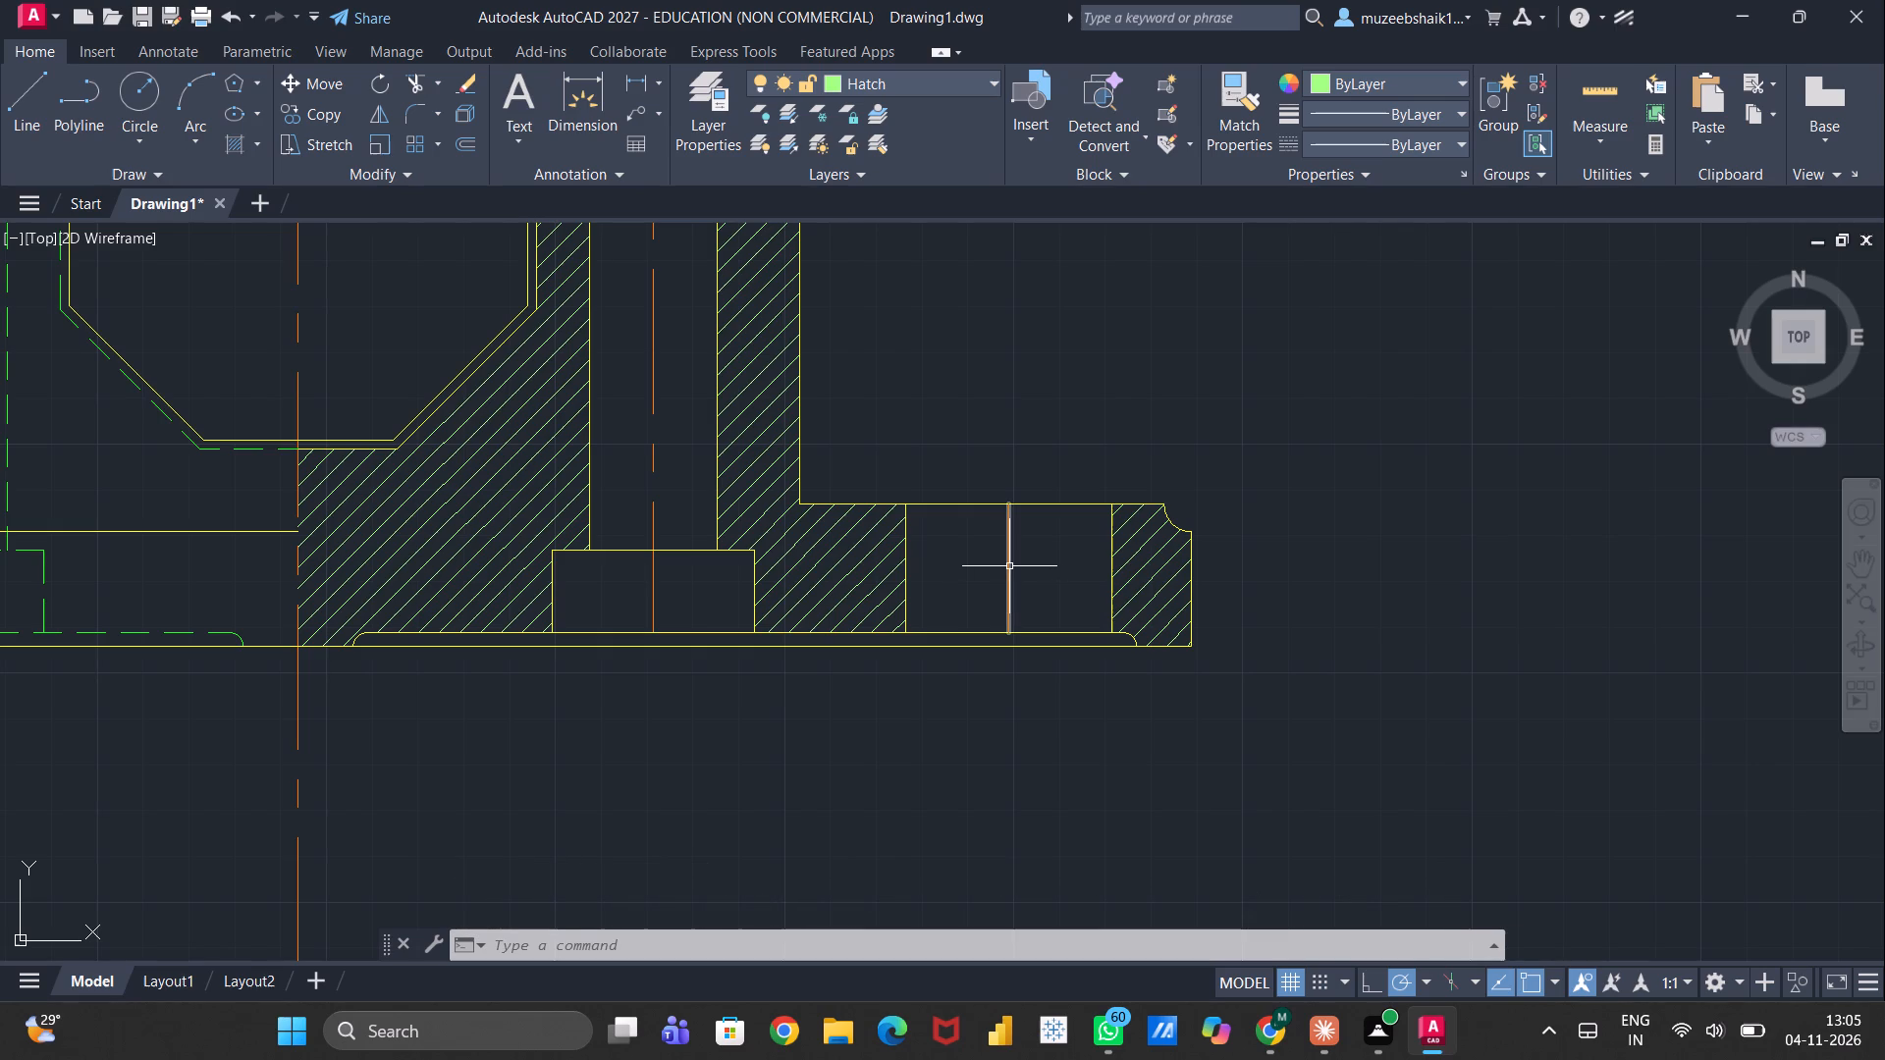
click(1009, 564)
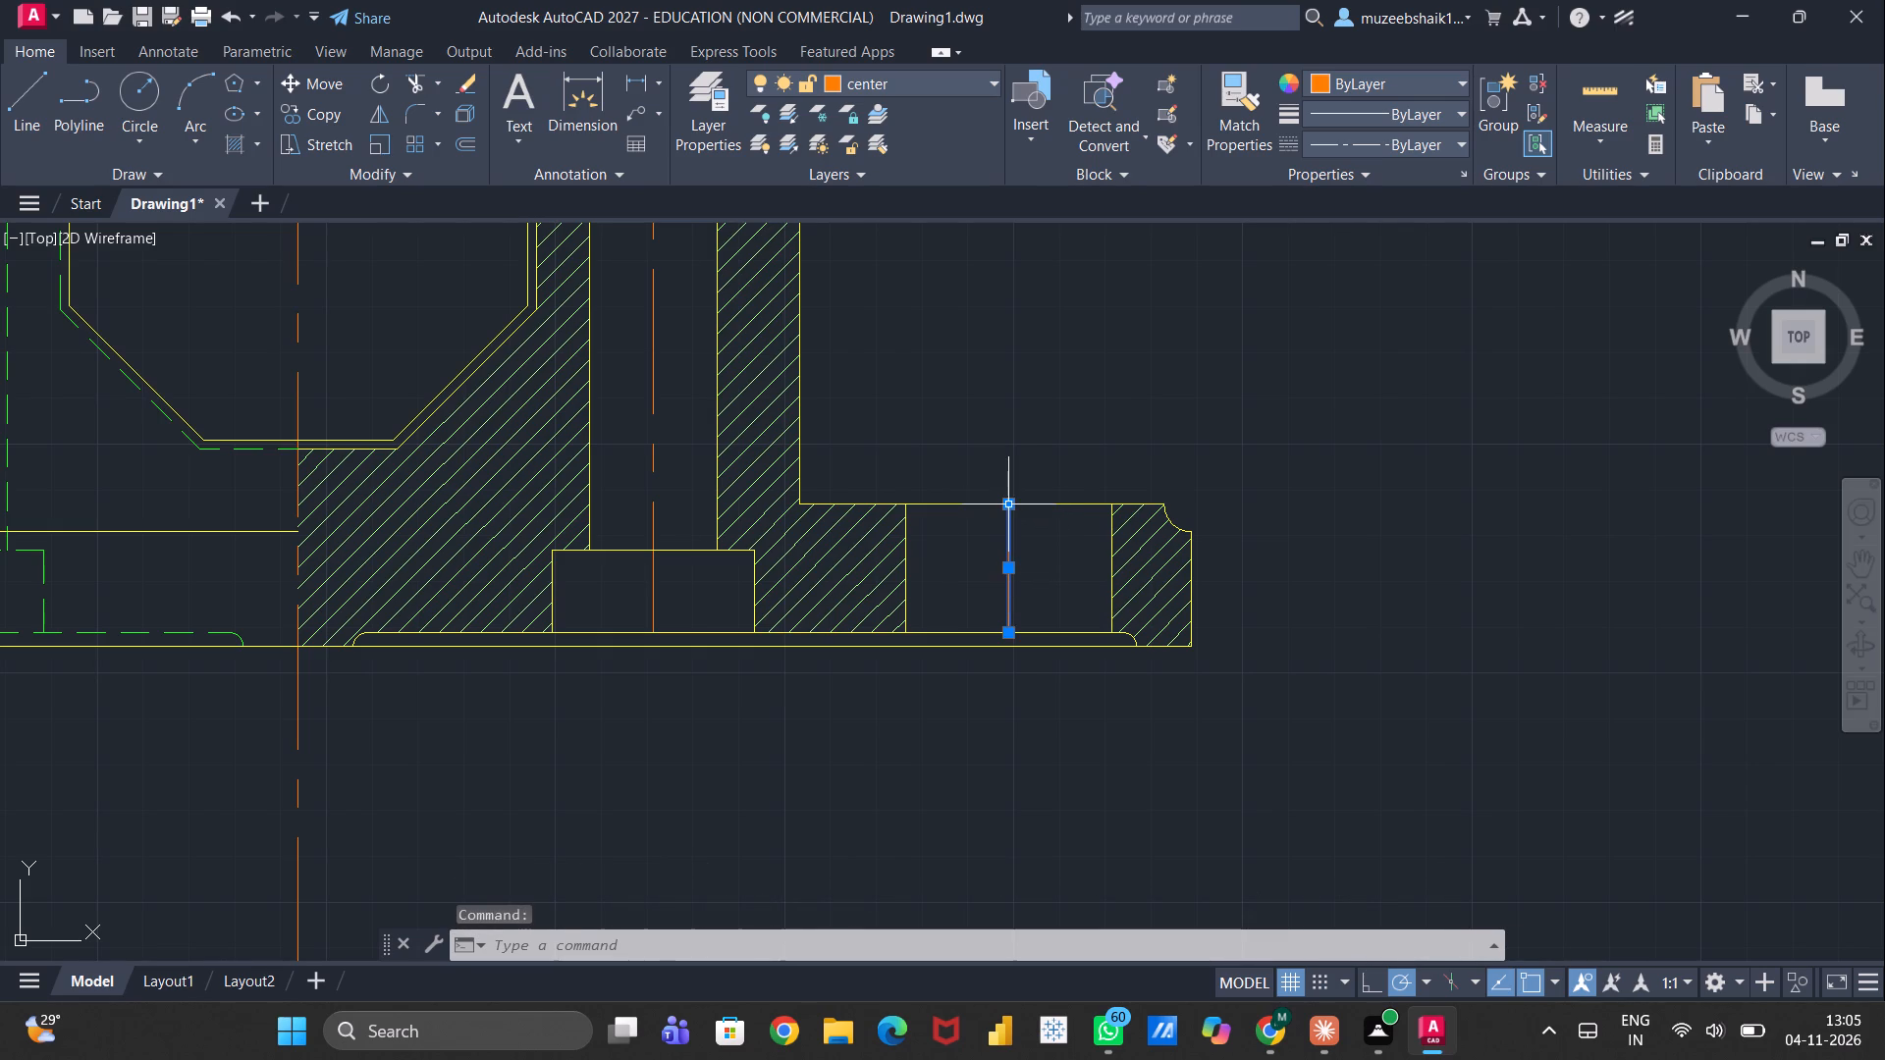
drag(1009, 503, 1014, 481)
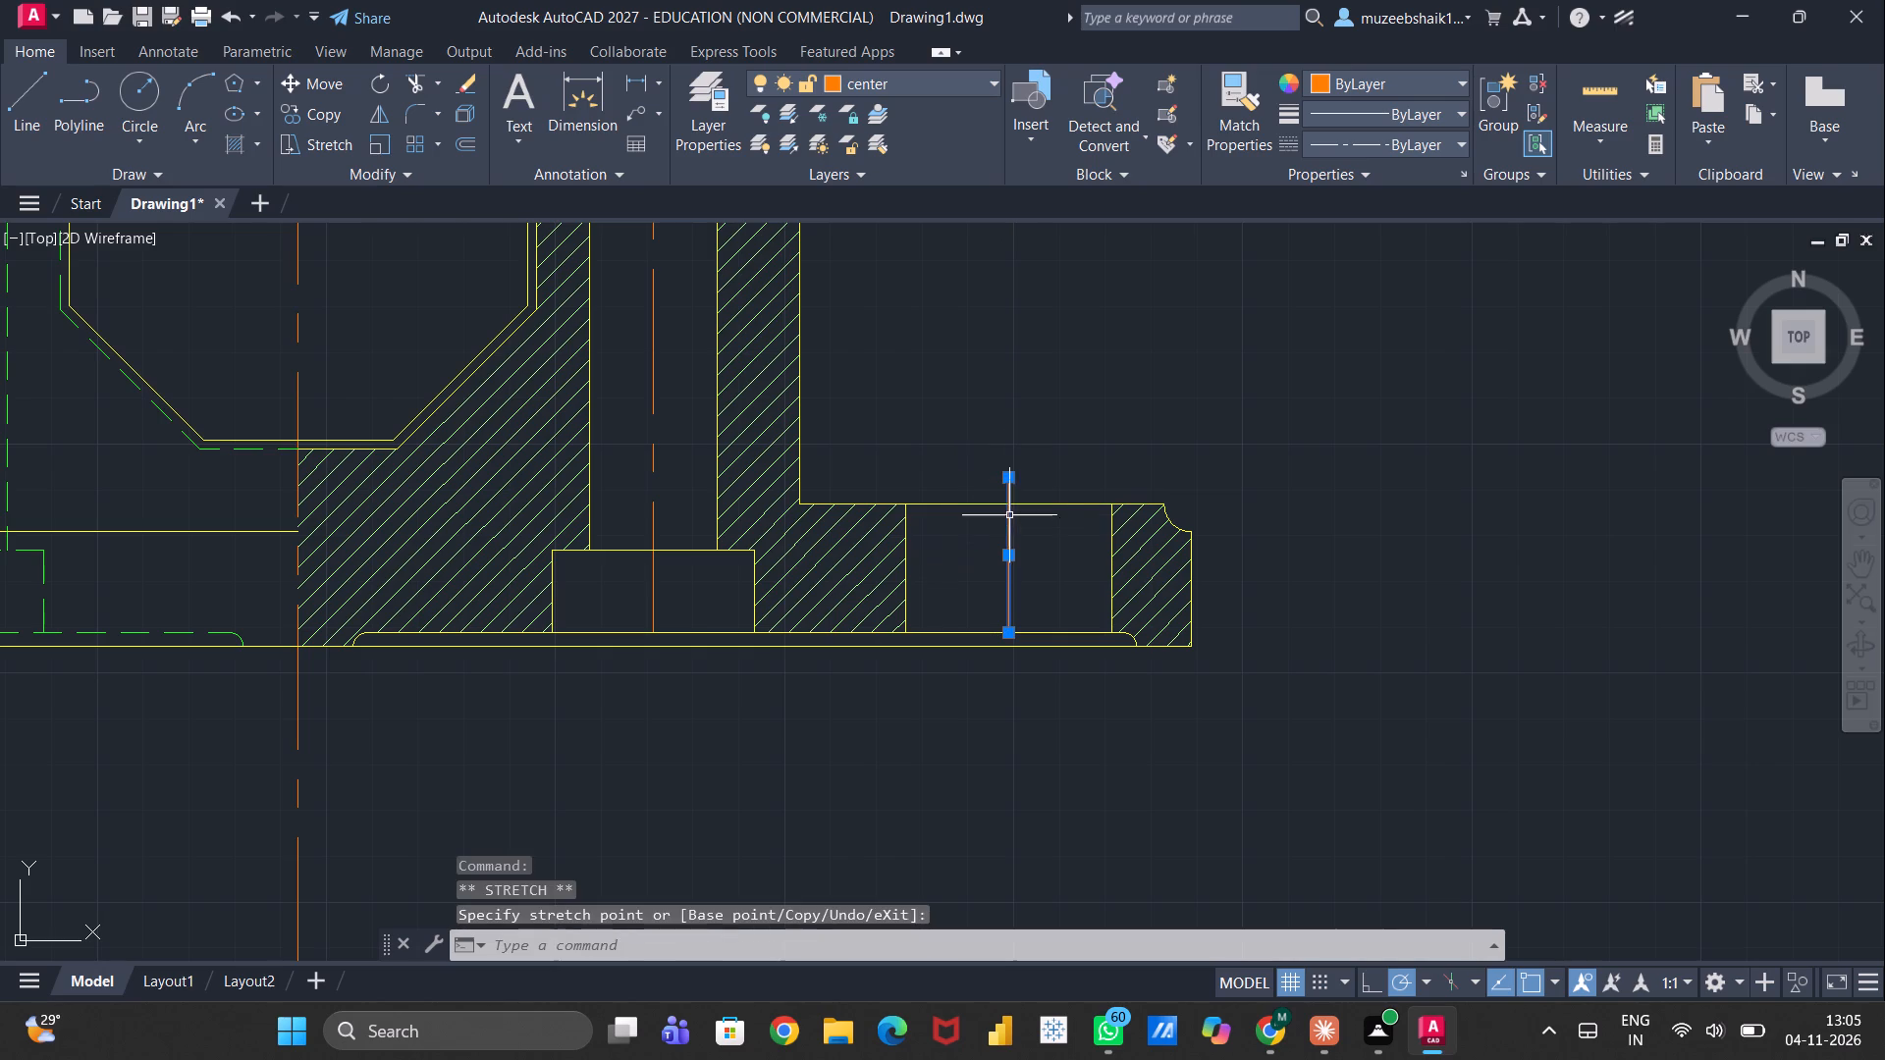
click(1008, 630)
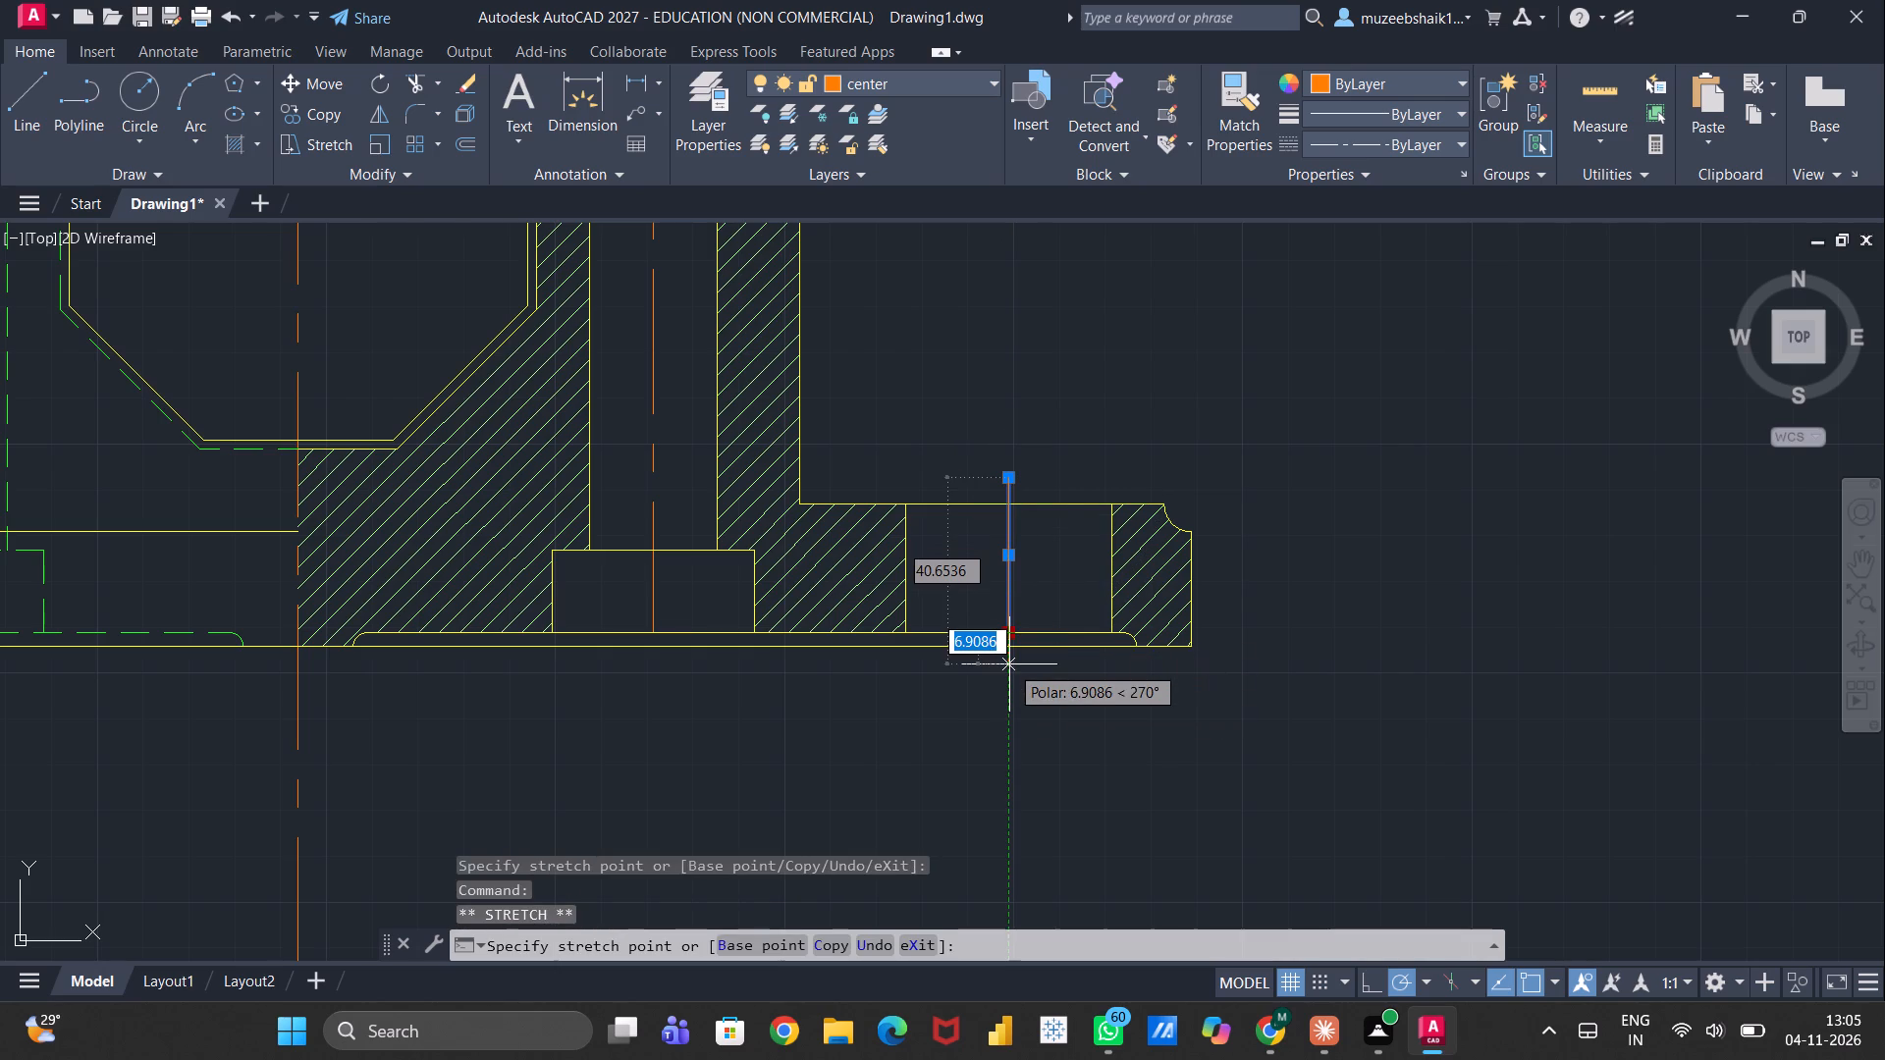
click(1009, 666)
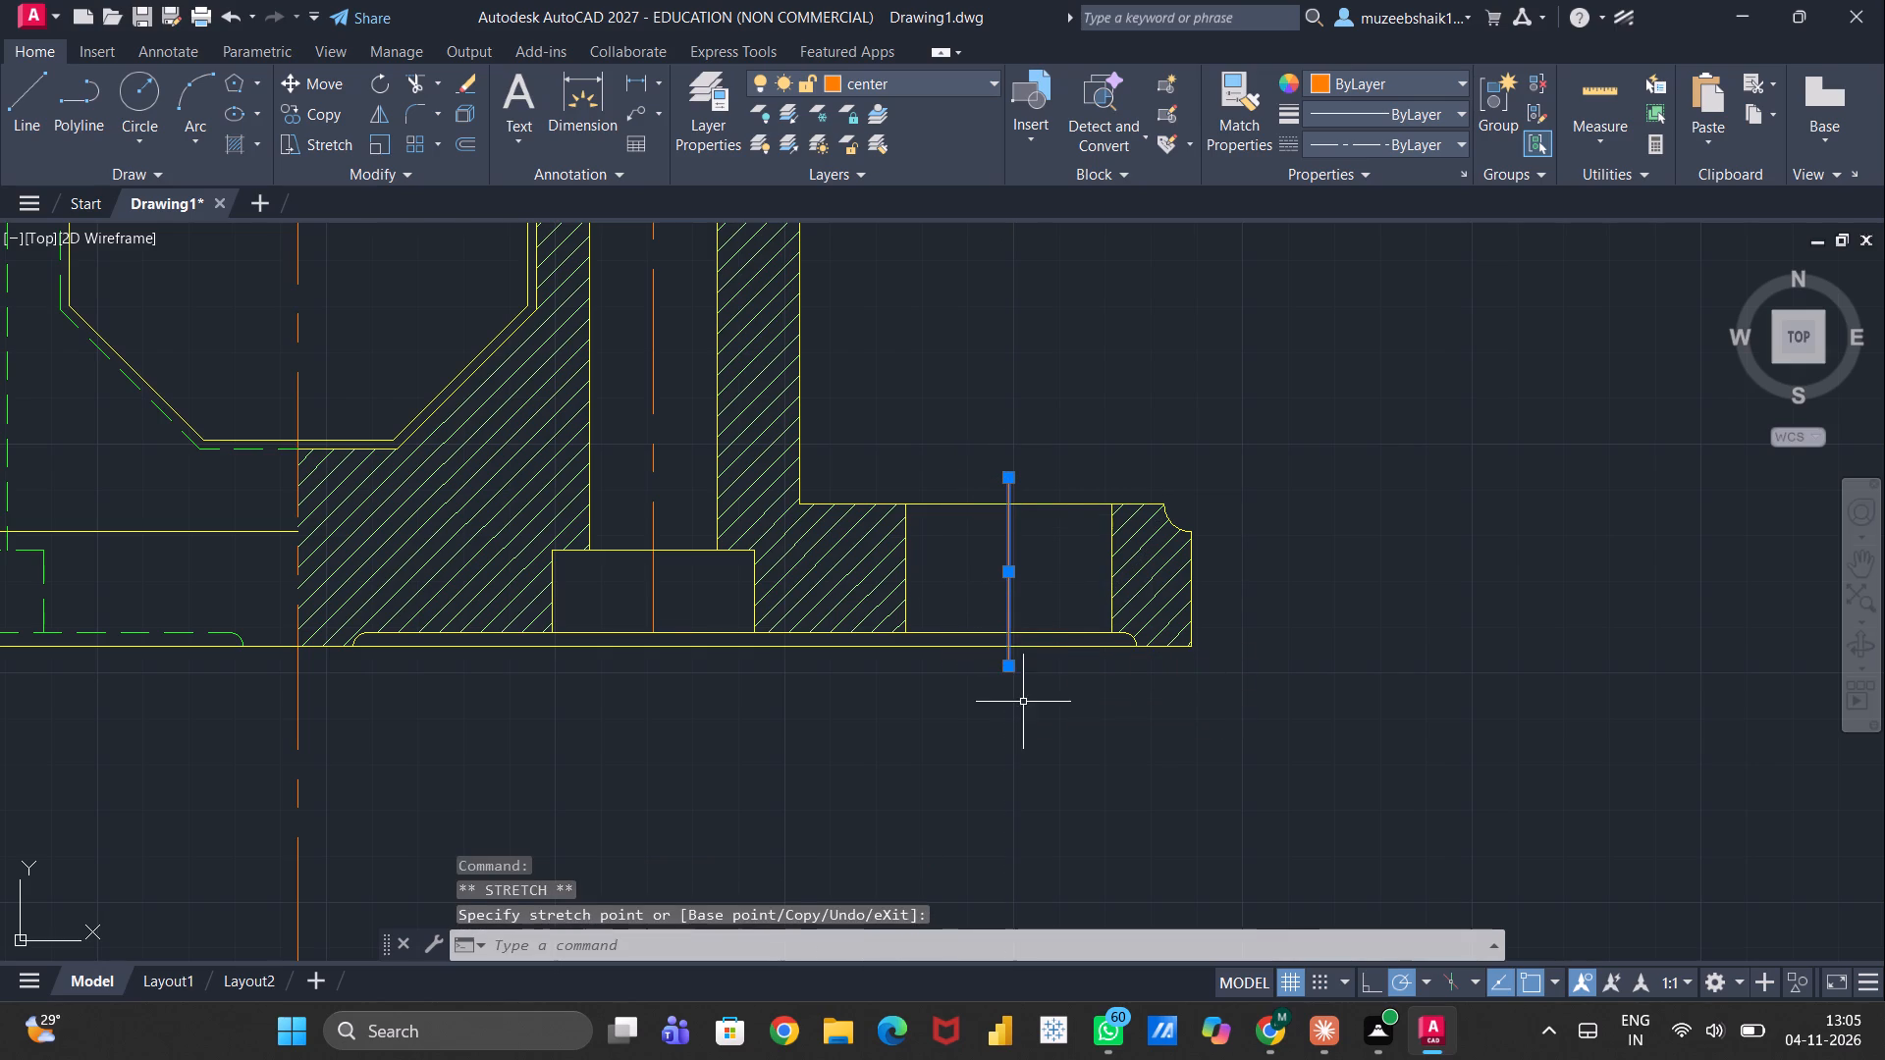
key(Escape)
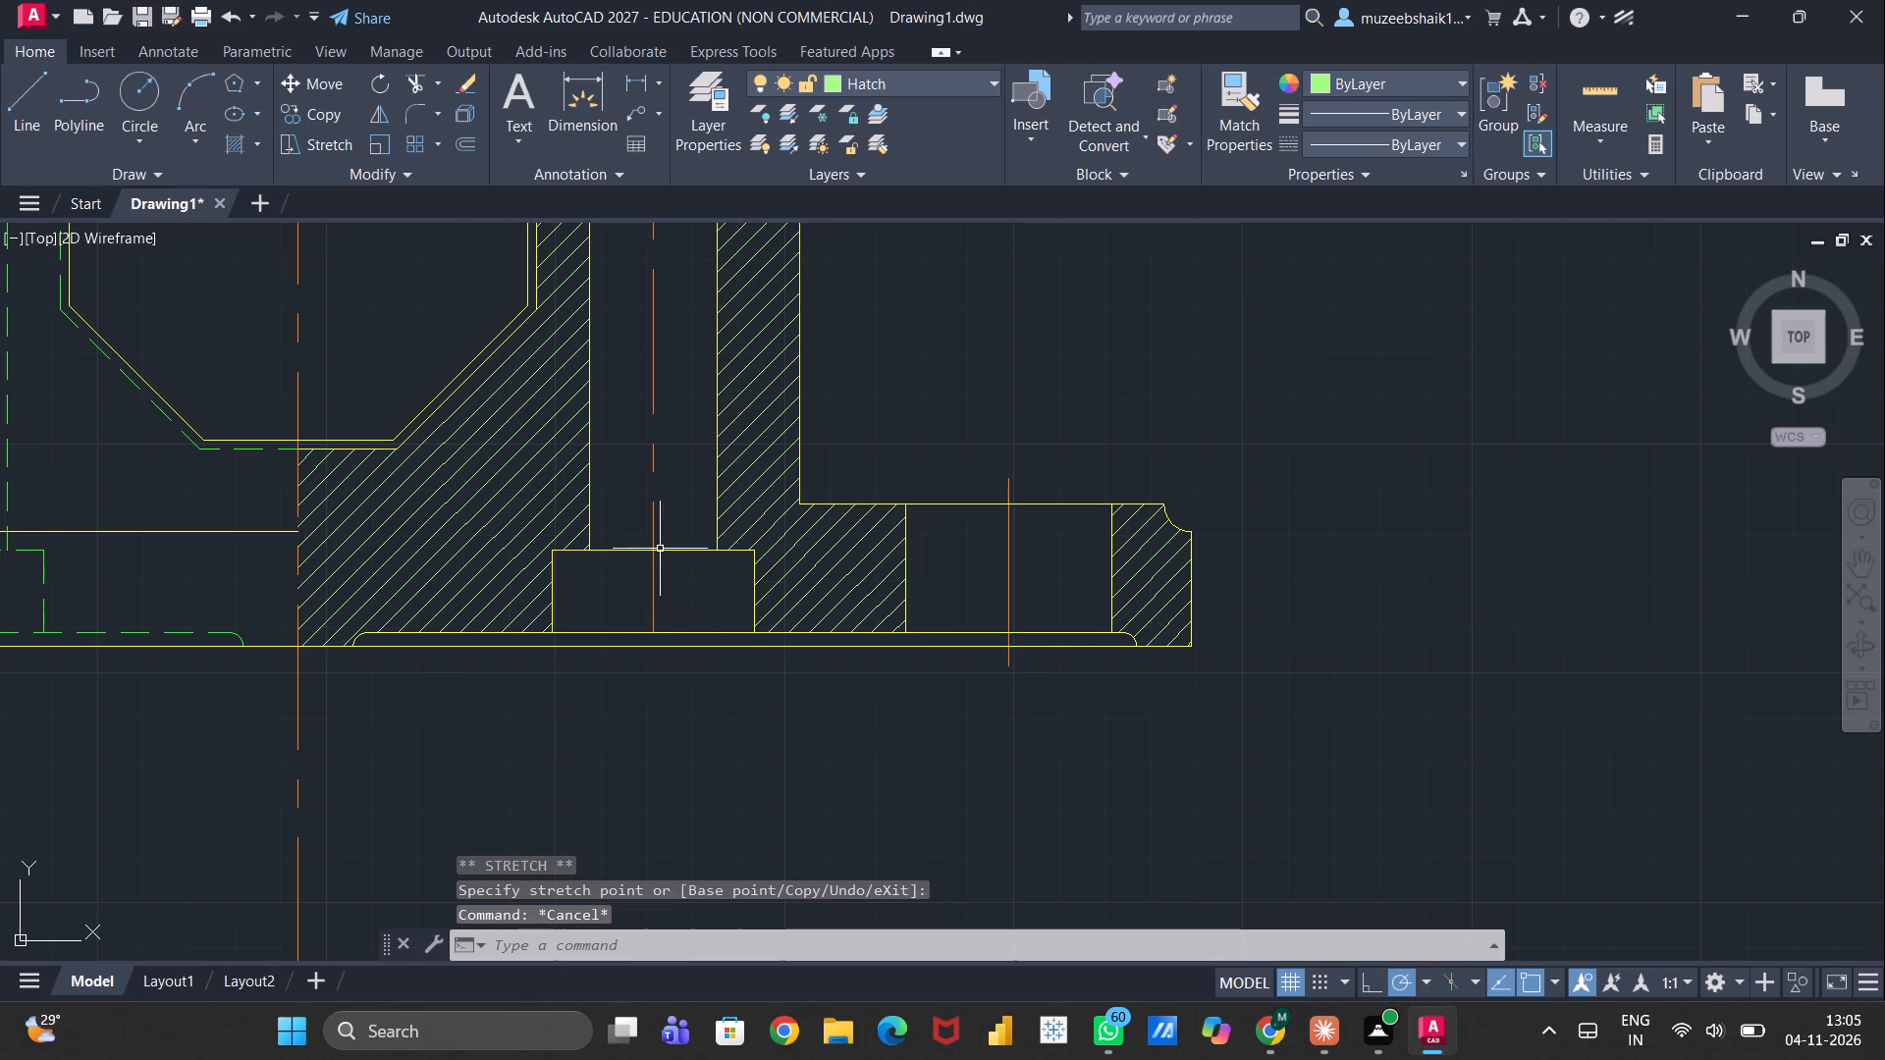
Stretch the lower end of the right counterbored hole's centre line about 10 units downward, past the base.
click(651, 614)
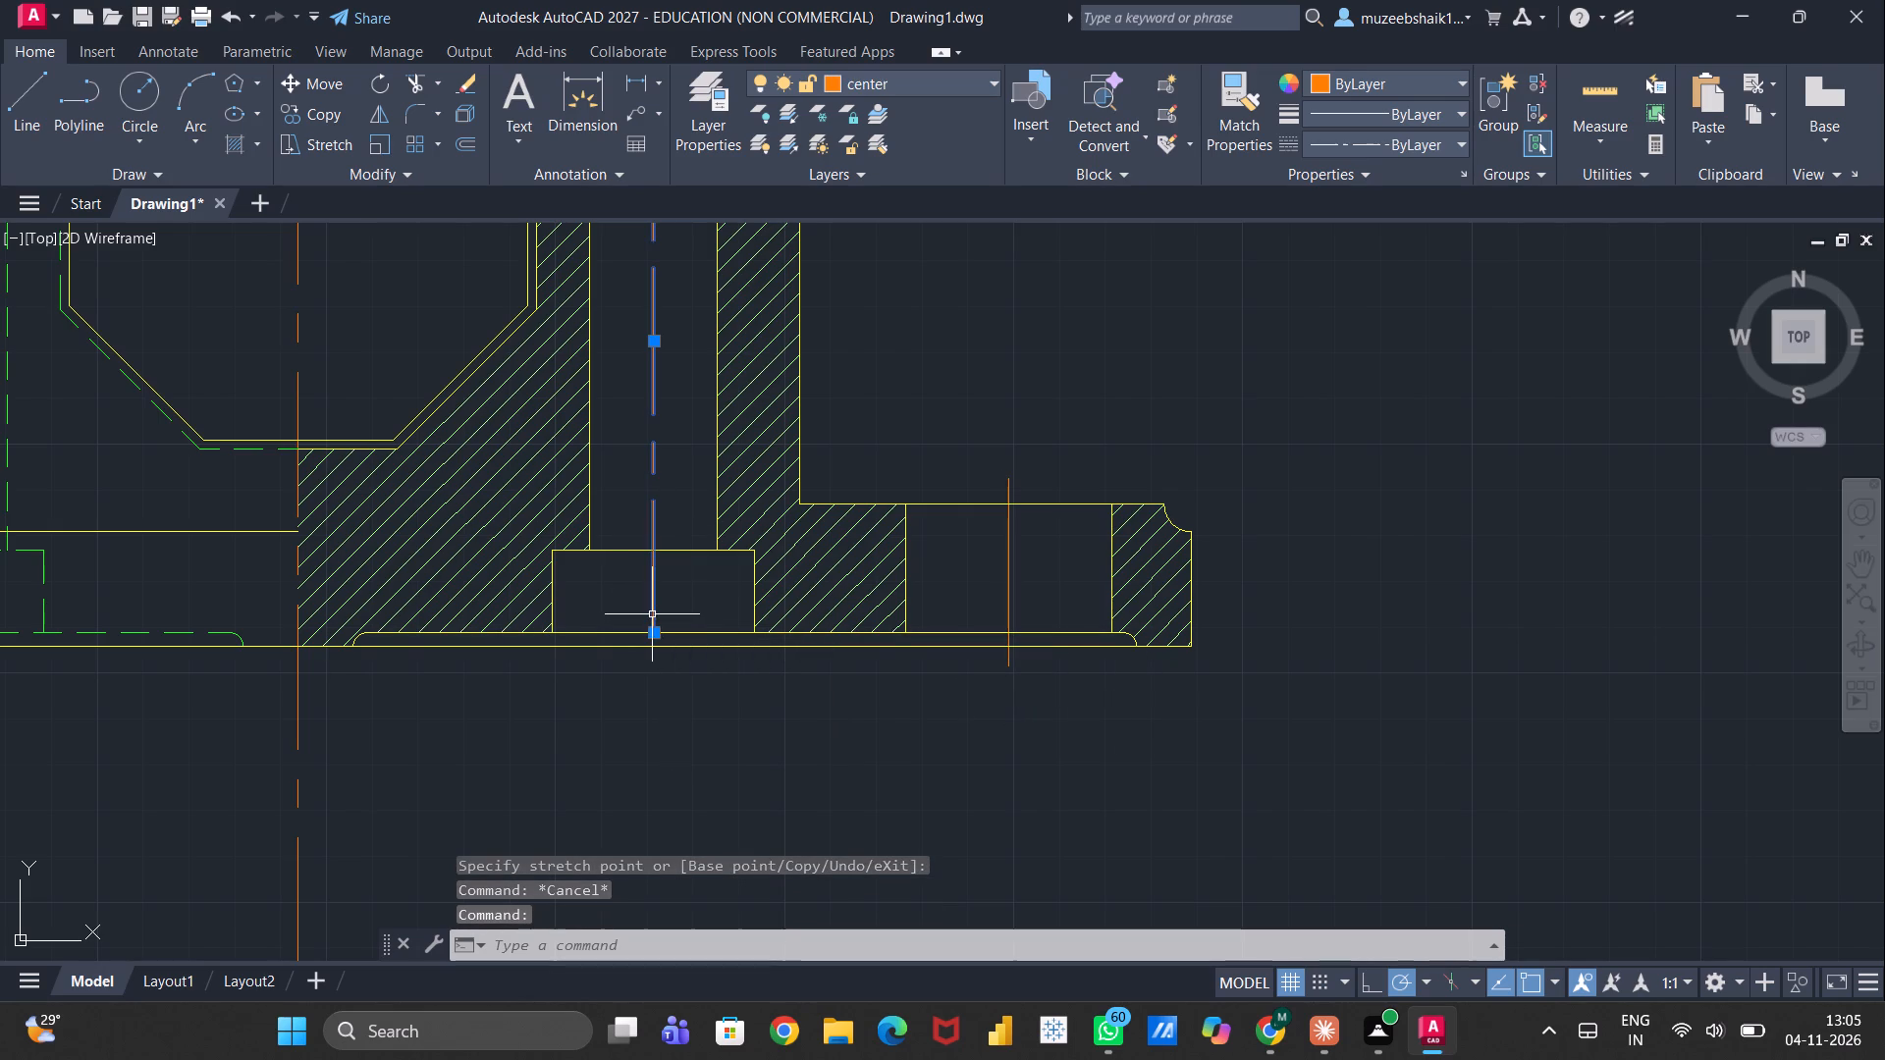
drag(655, 634, 655, 639)
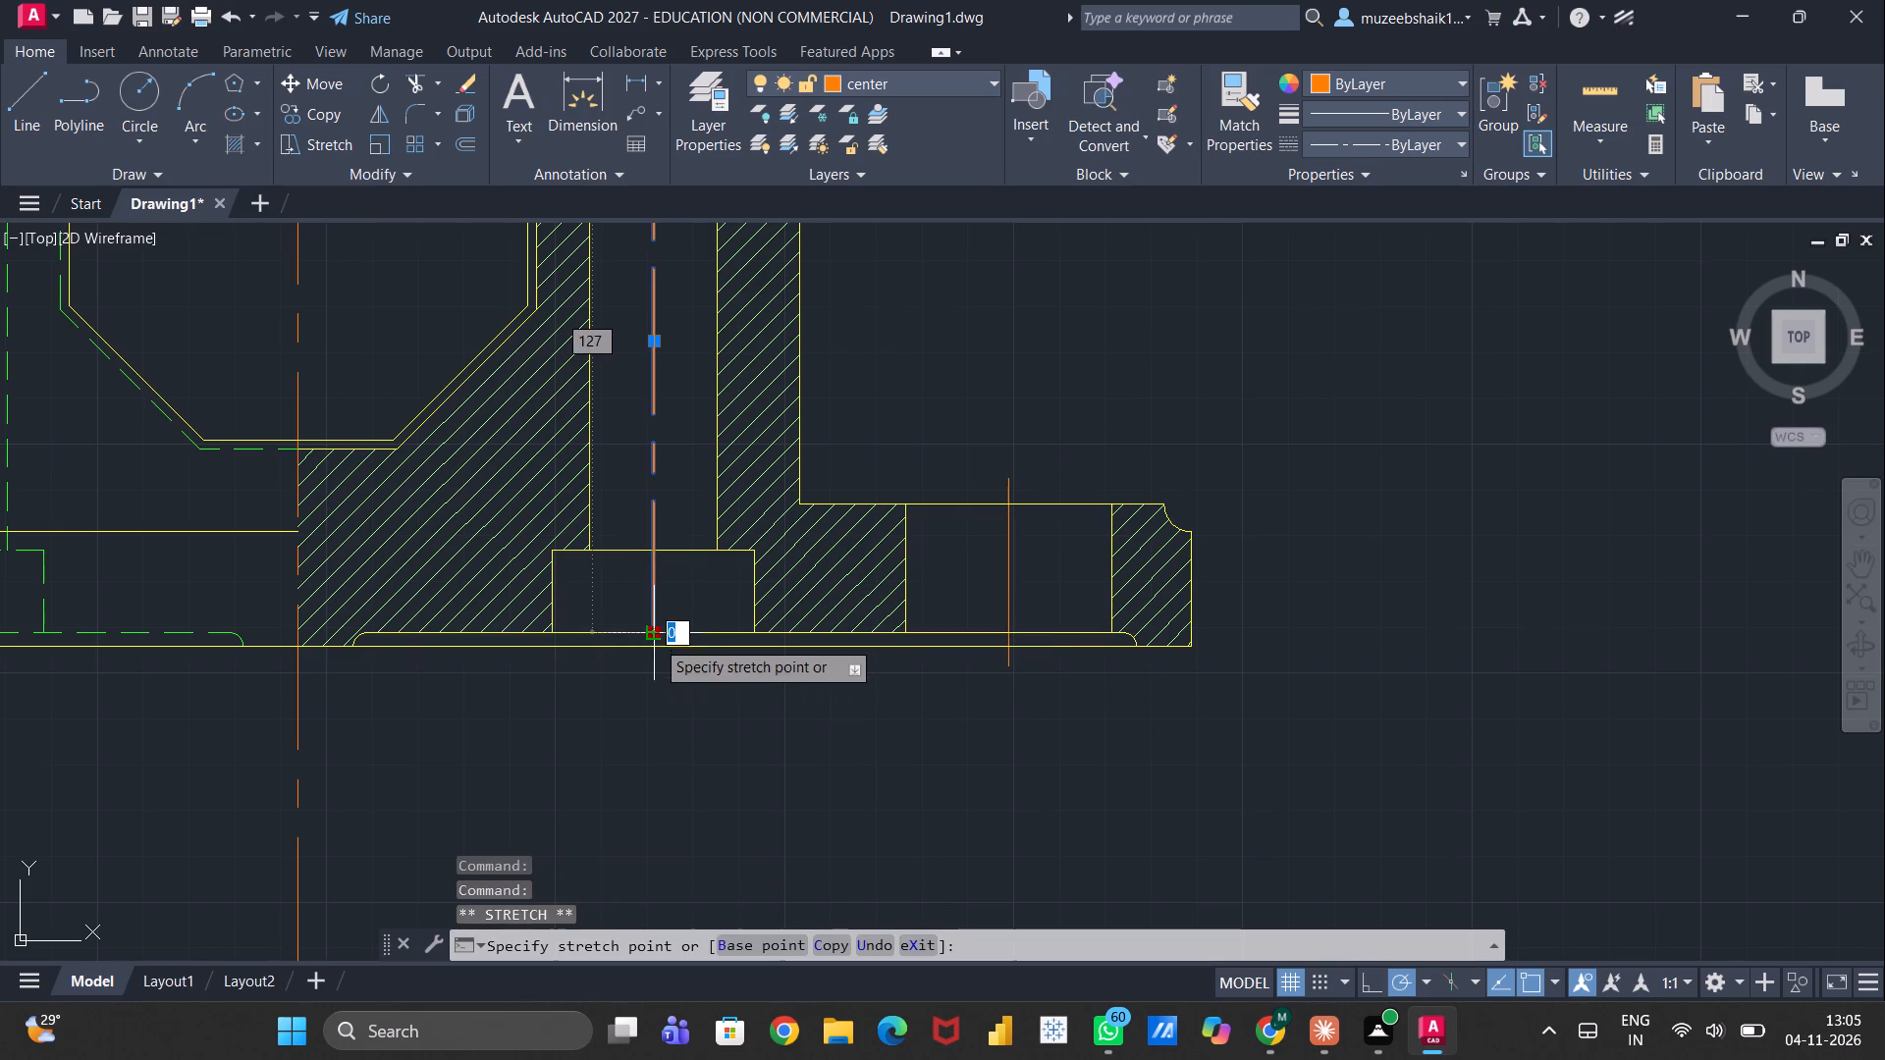
drag(655, 639, 652, 693)
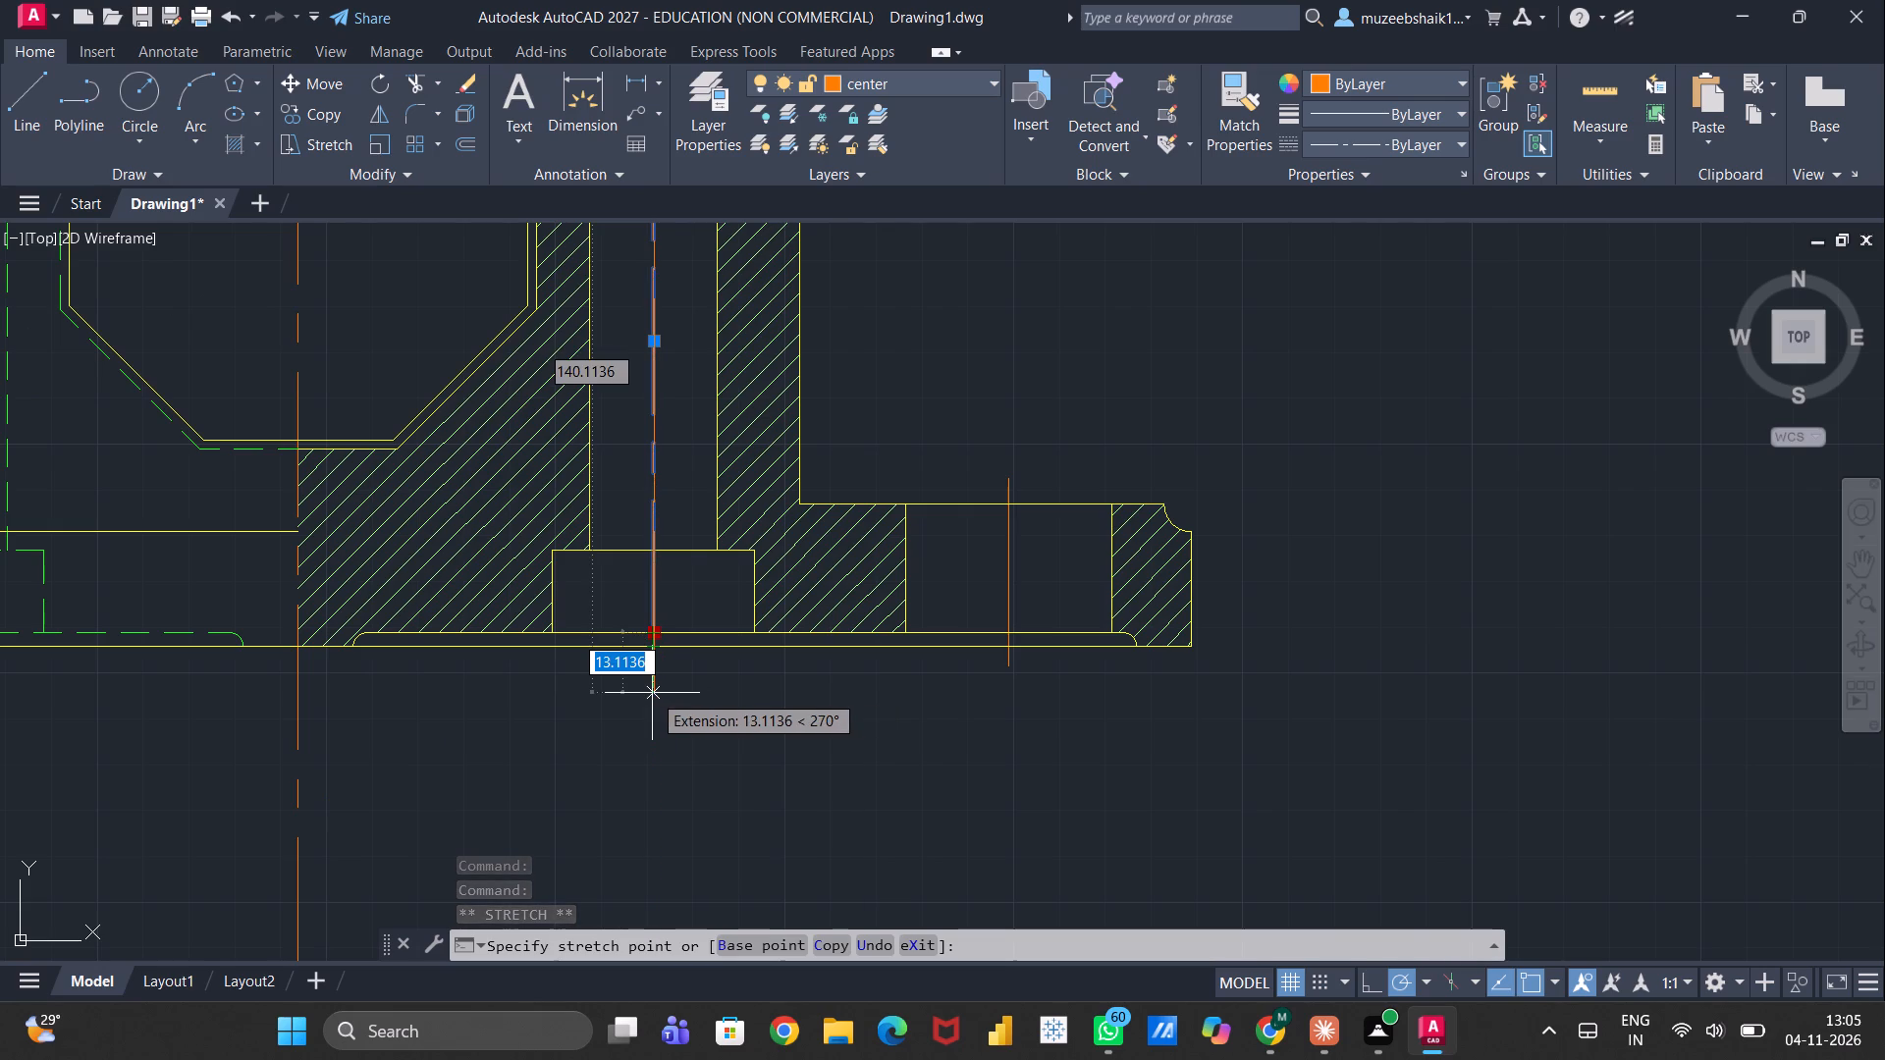
drag(652, 693, 652, 678)
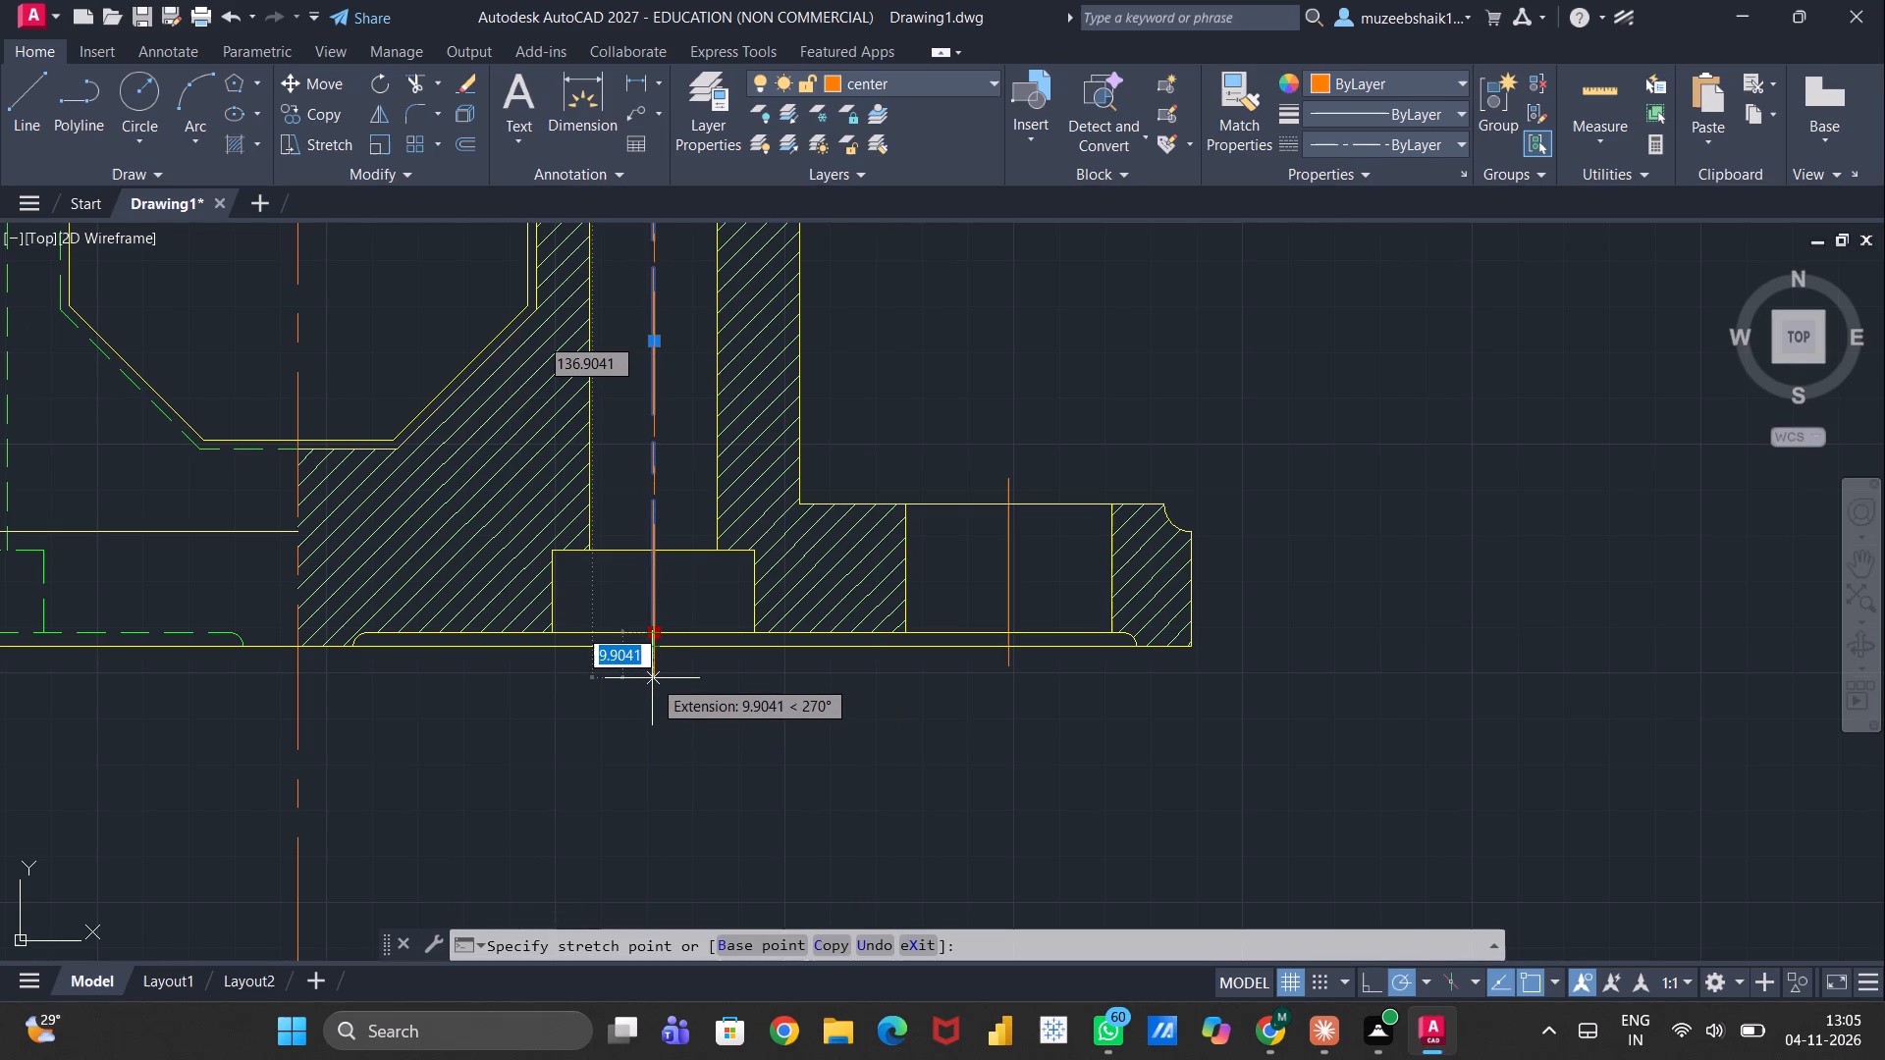
click(652, 678)
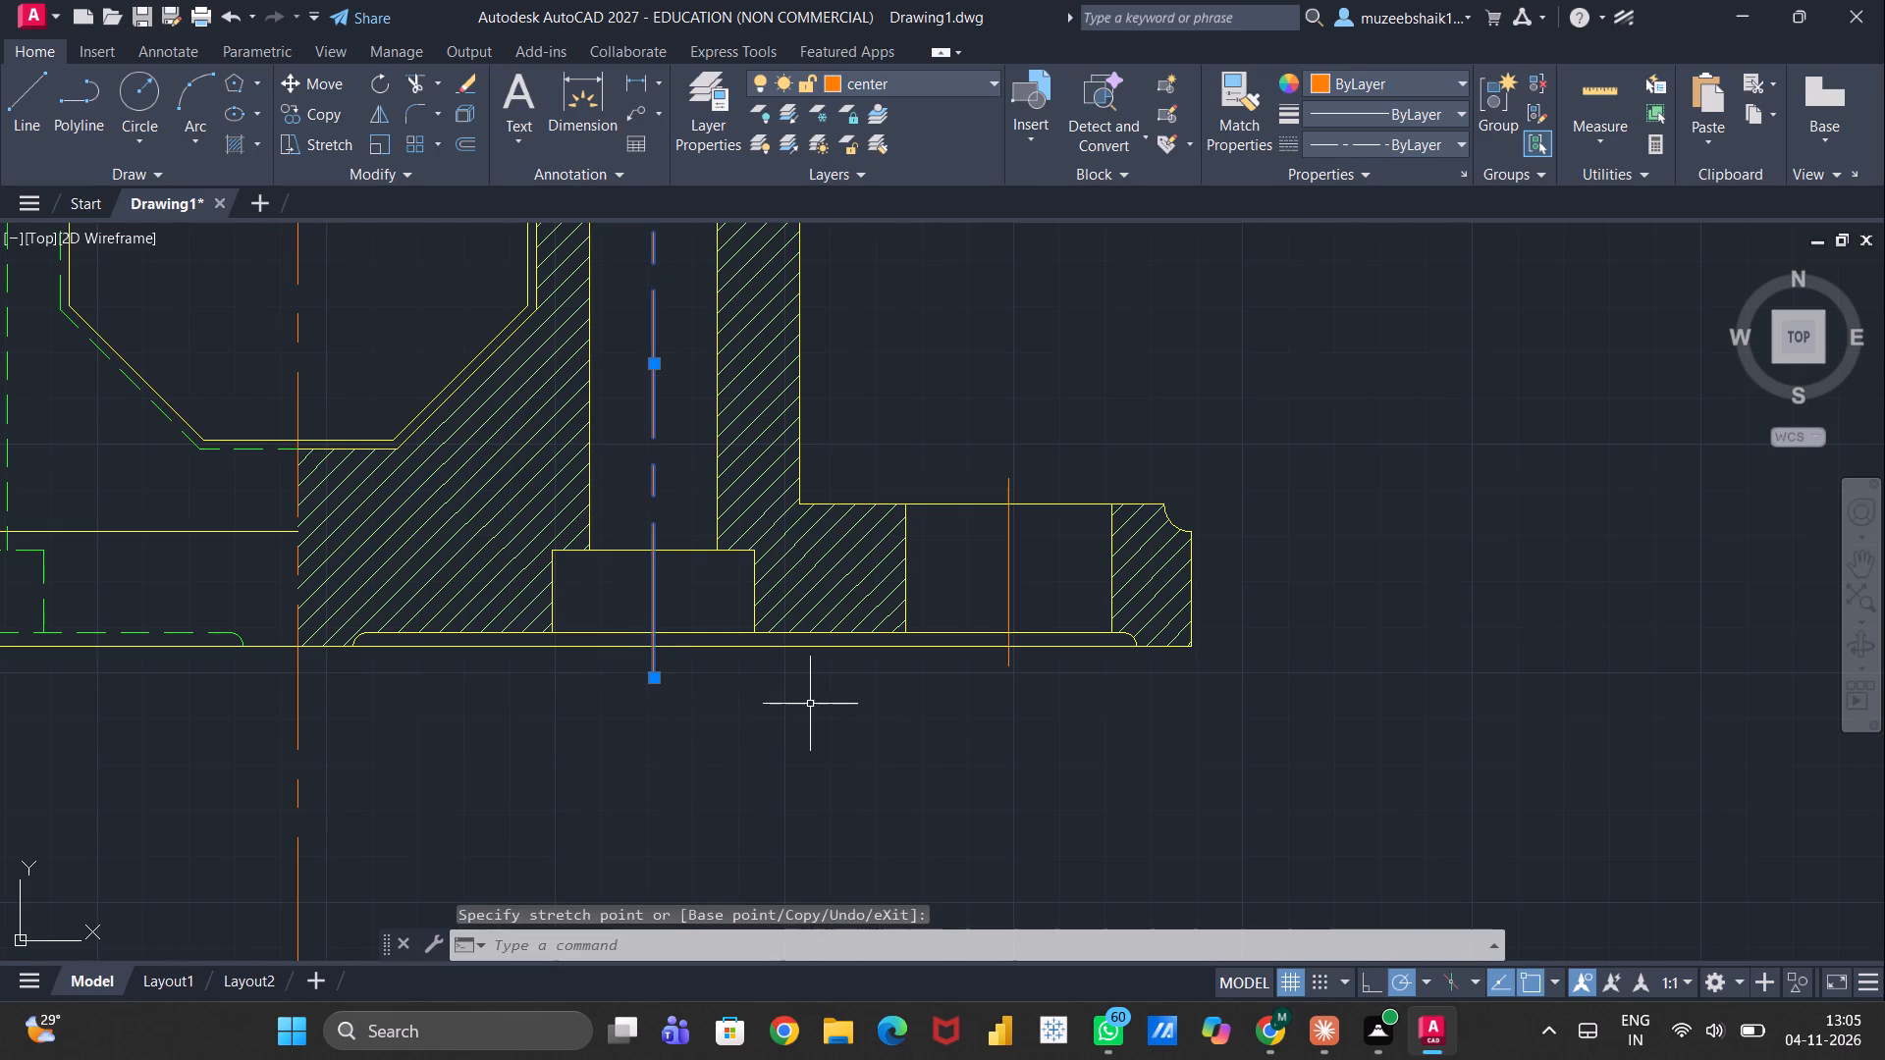
Stretch the lower end of the left counterbored hole's centre line about 9 units downward, past the base.
scroll(810, 704, up, 2)
scroll(810, 702, down, 2)
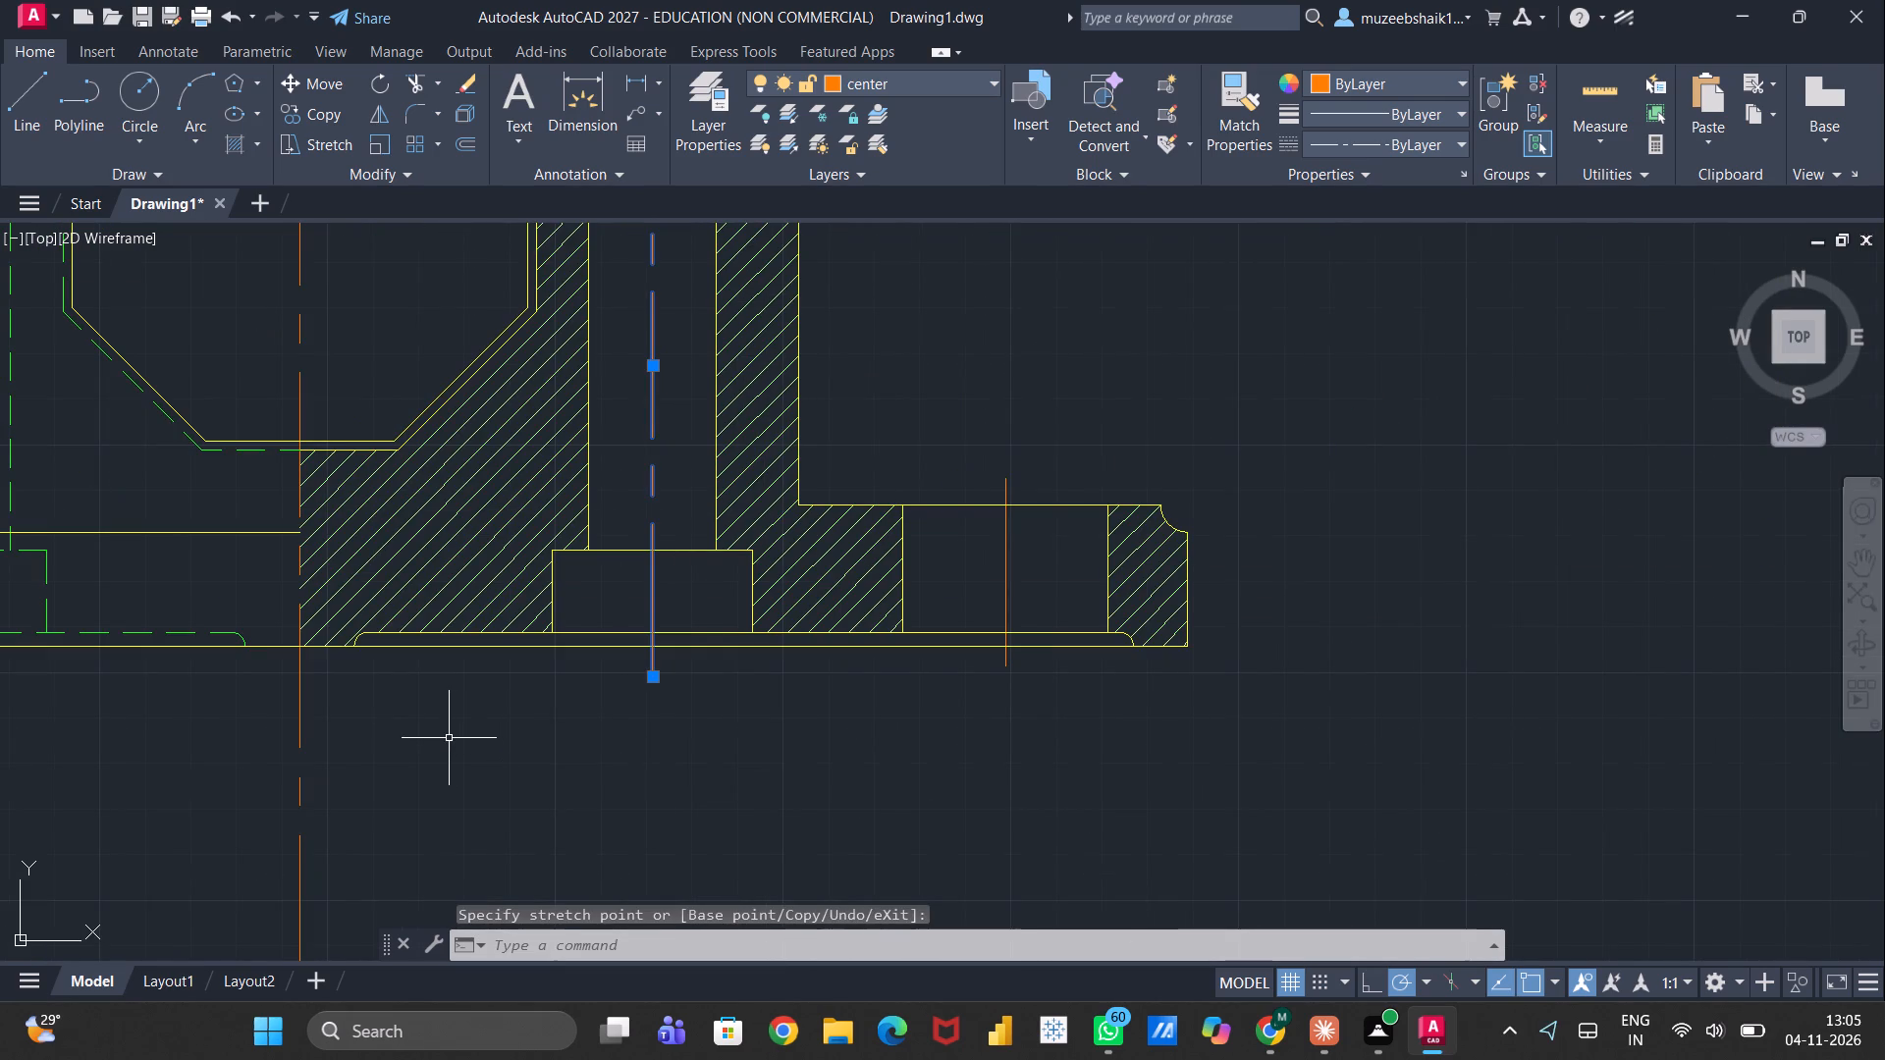
middle_drag(449, 738, 1277, 692)
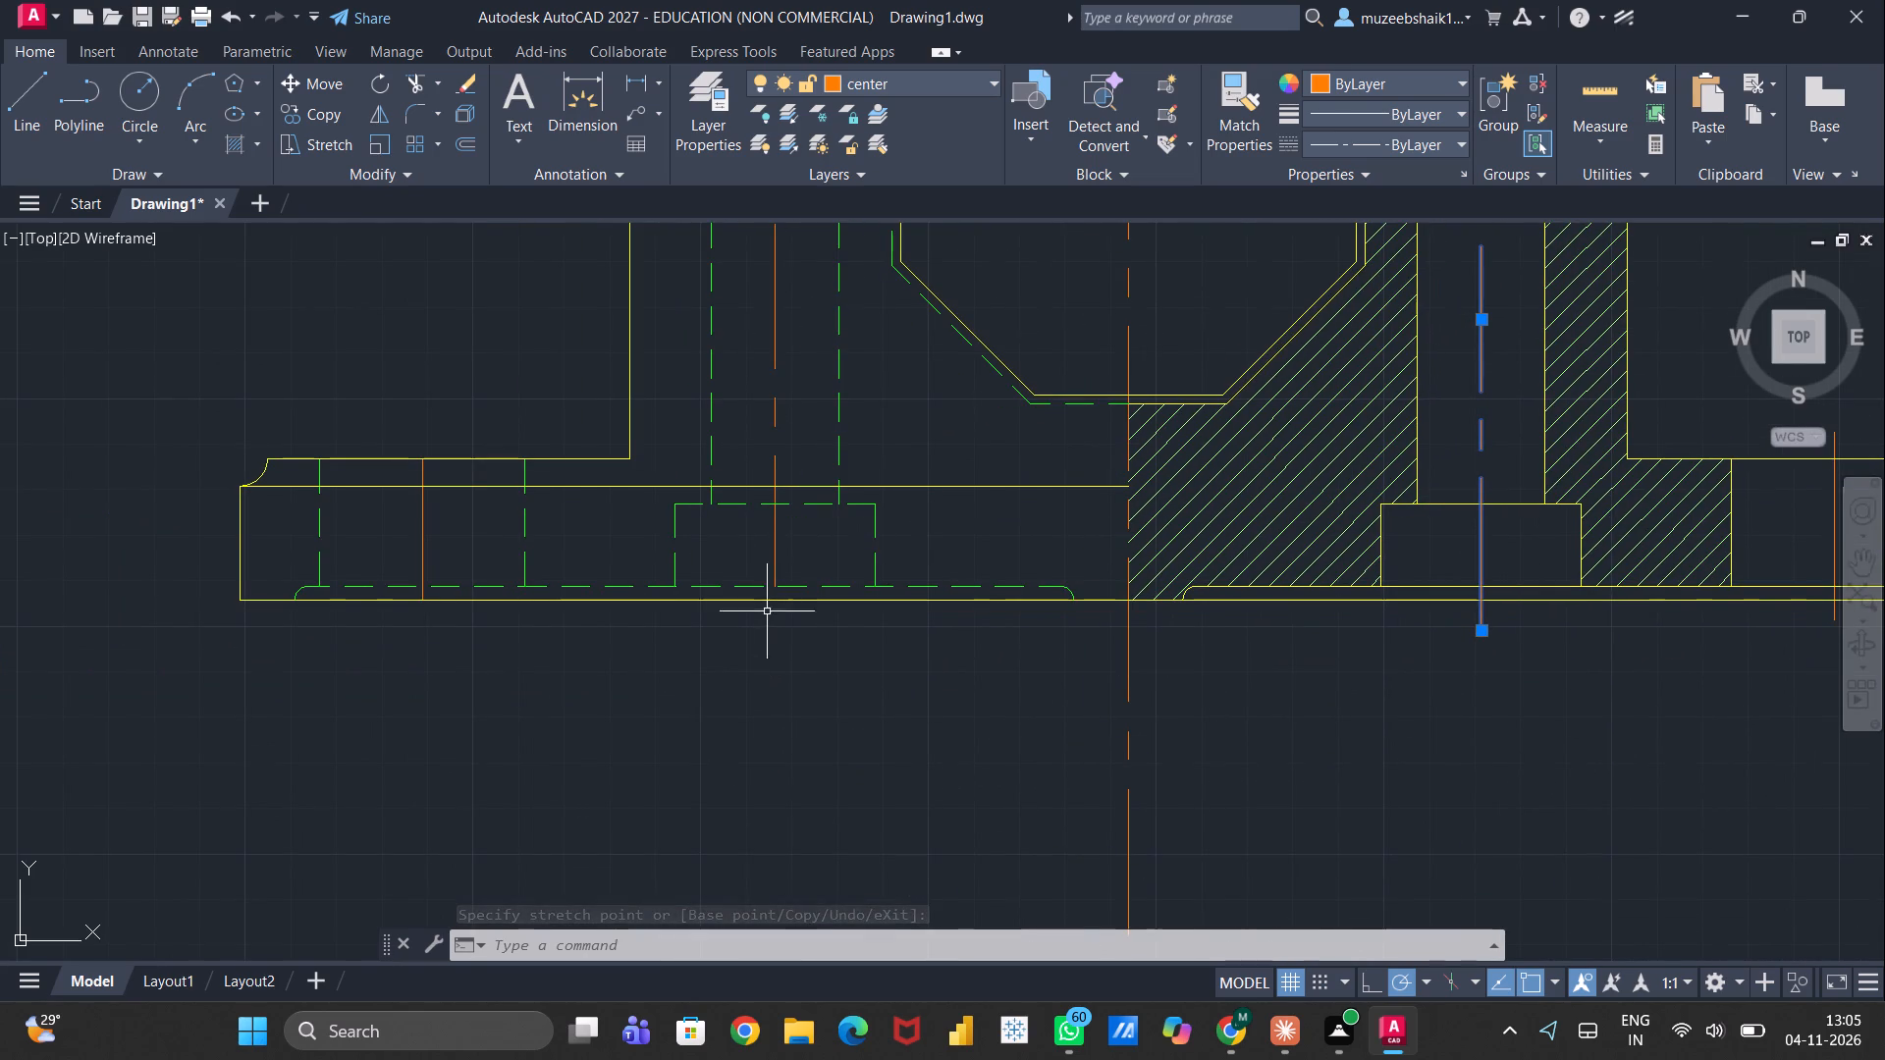
click(774, 558)
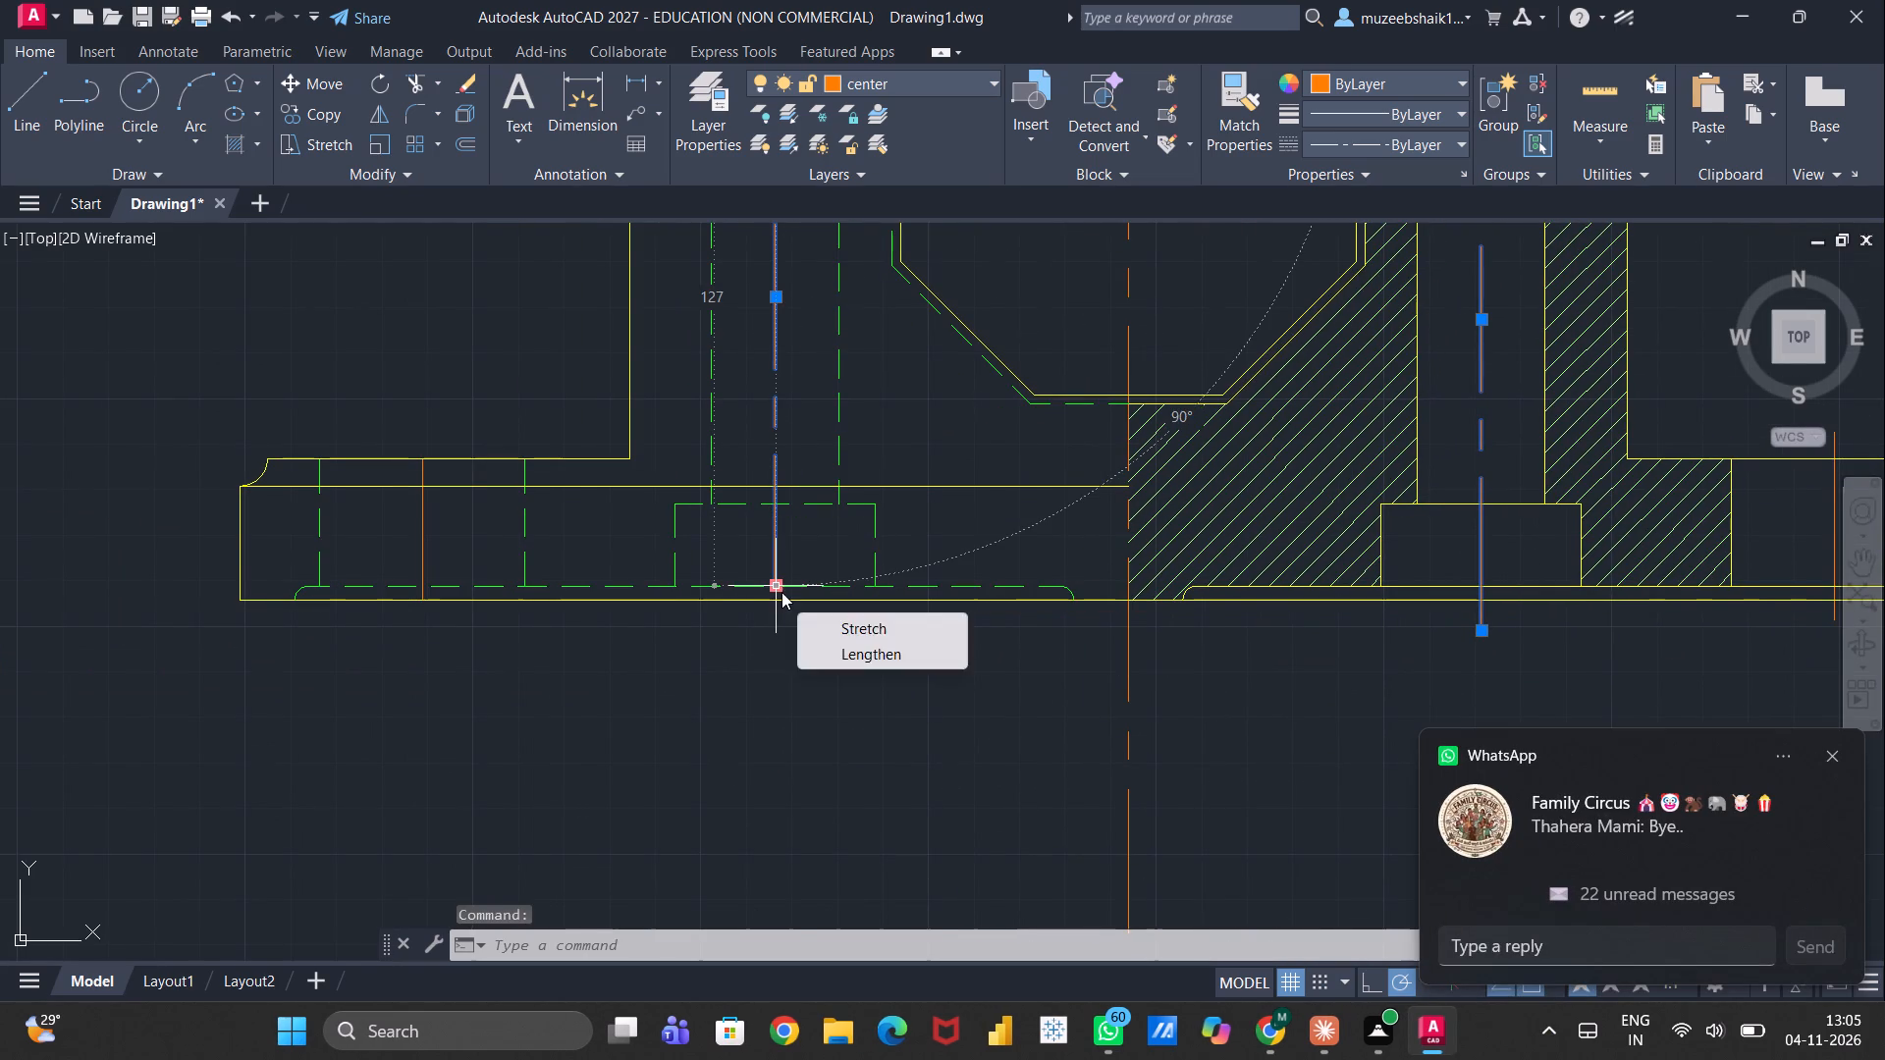
click(781, 592)
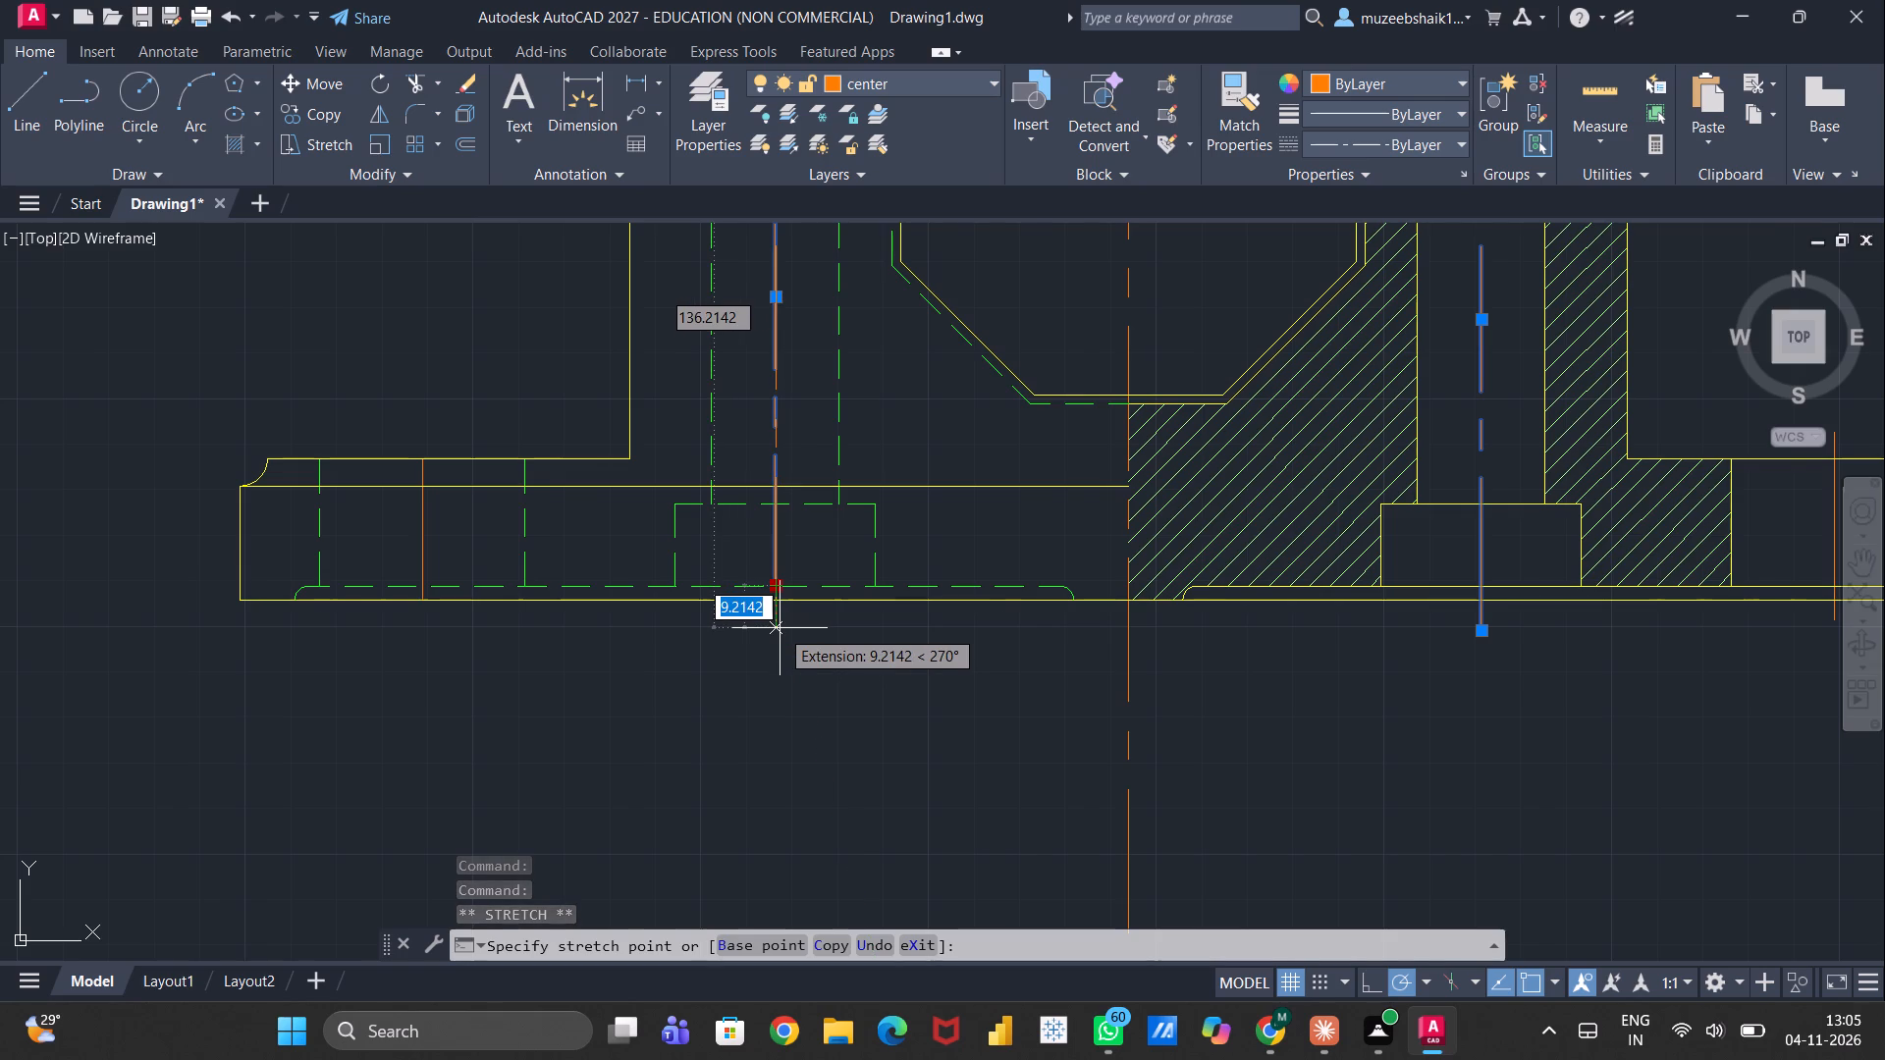
click(780, 628)
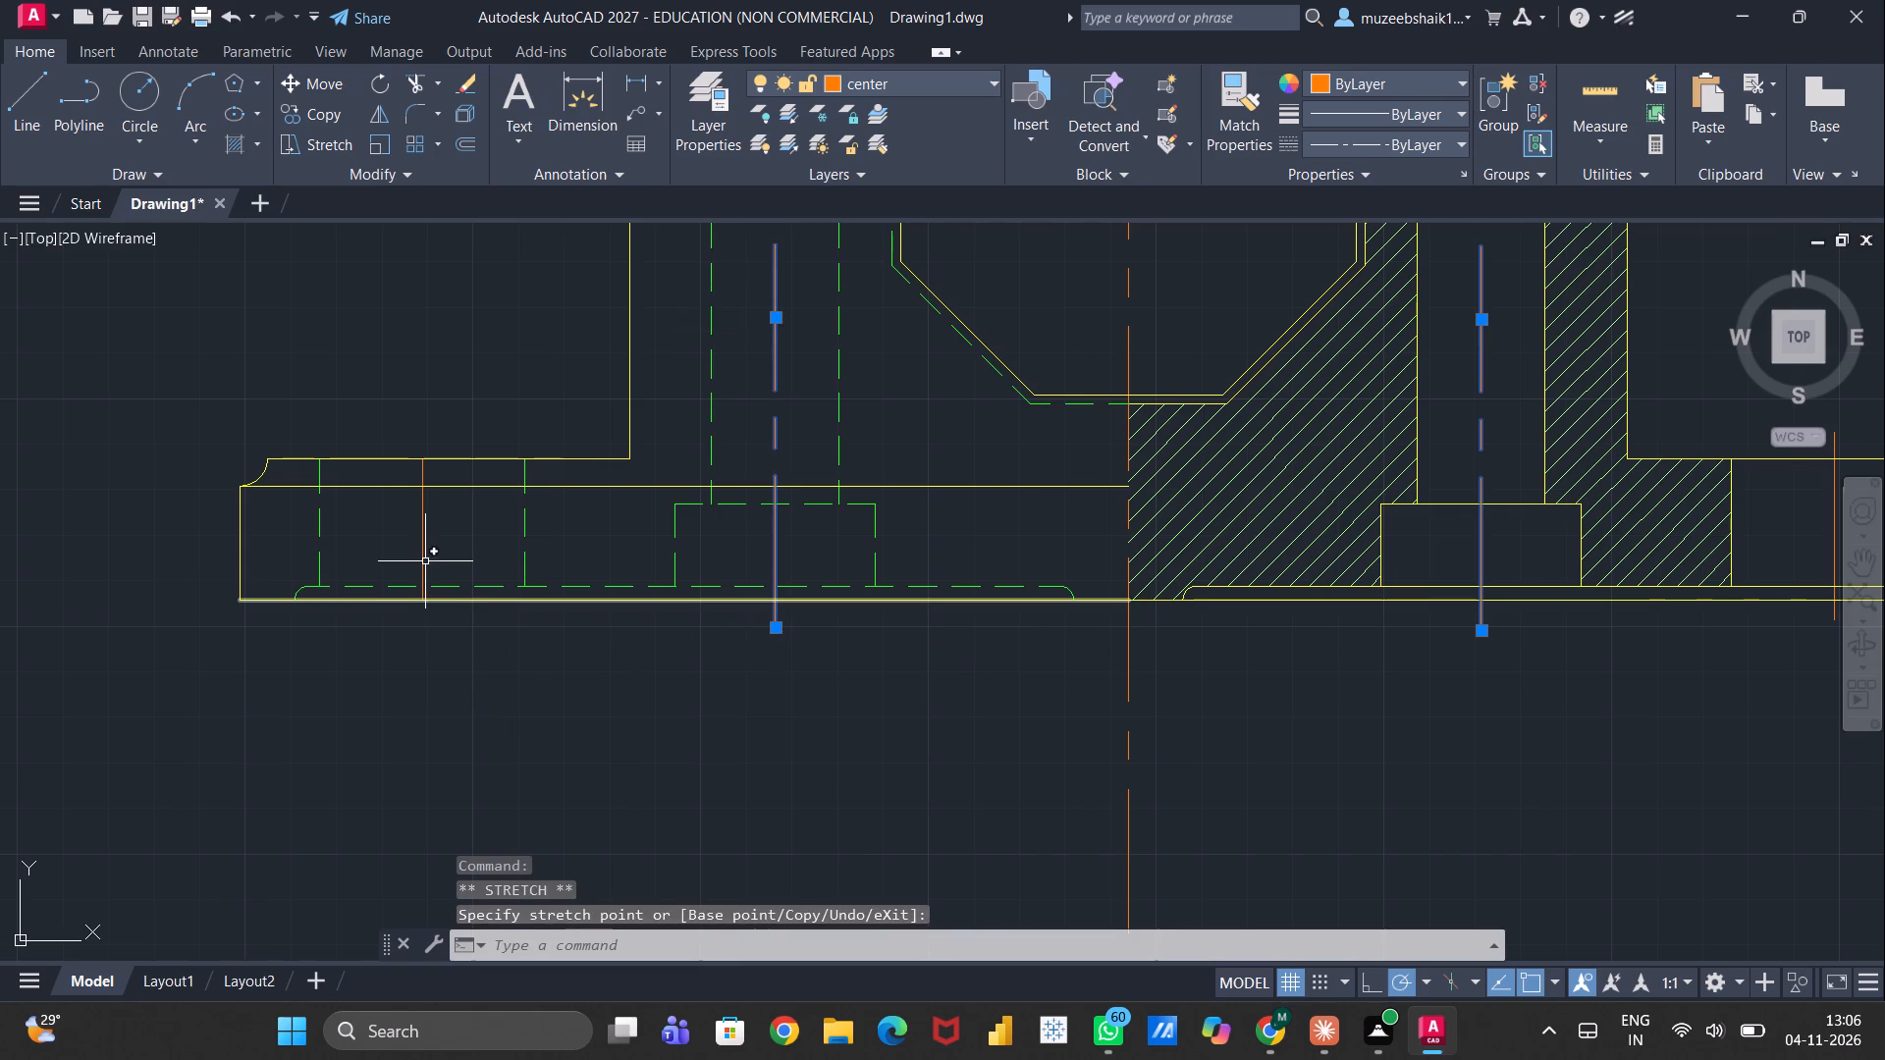
Stretch the left flange hole's centre line past the outline, about 6 units below and about 7 units above.
click(425, 561)
click(423, 606)
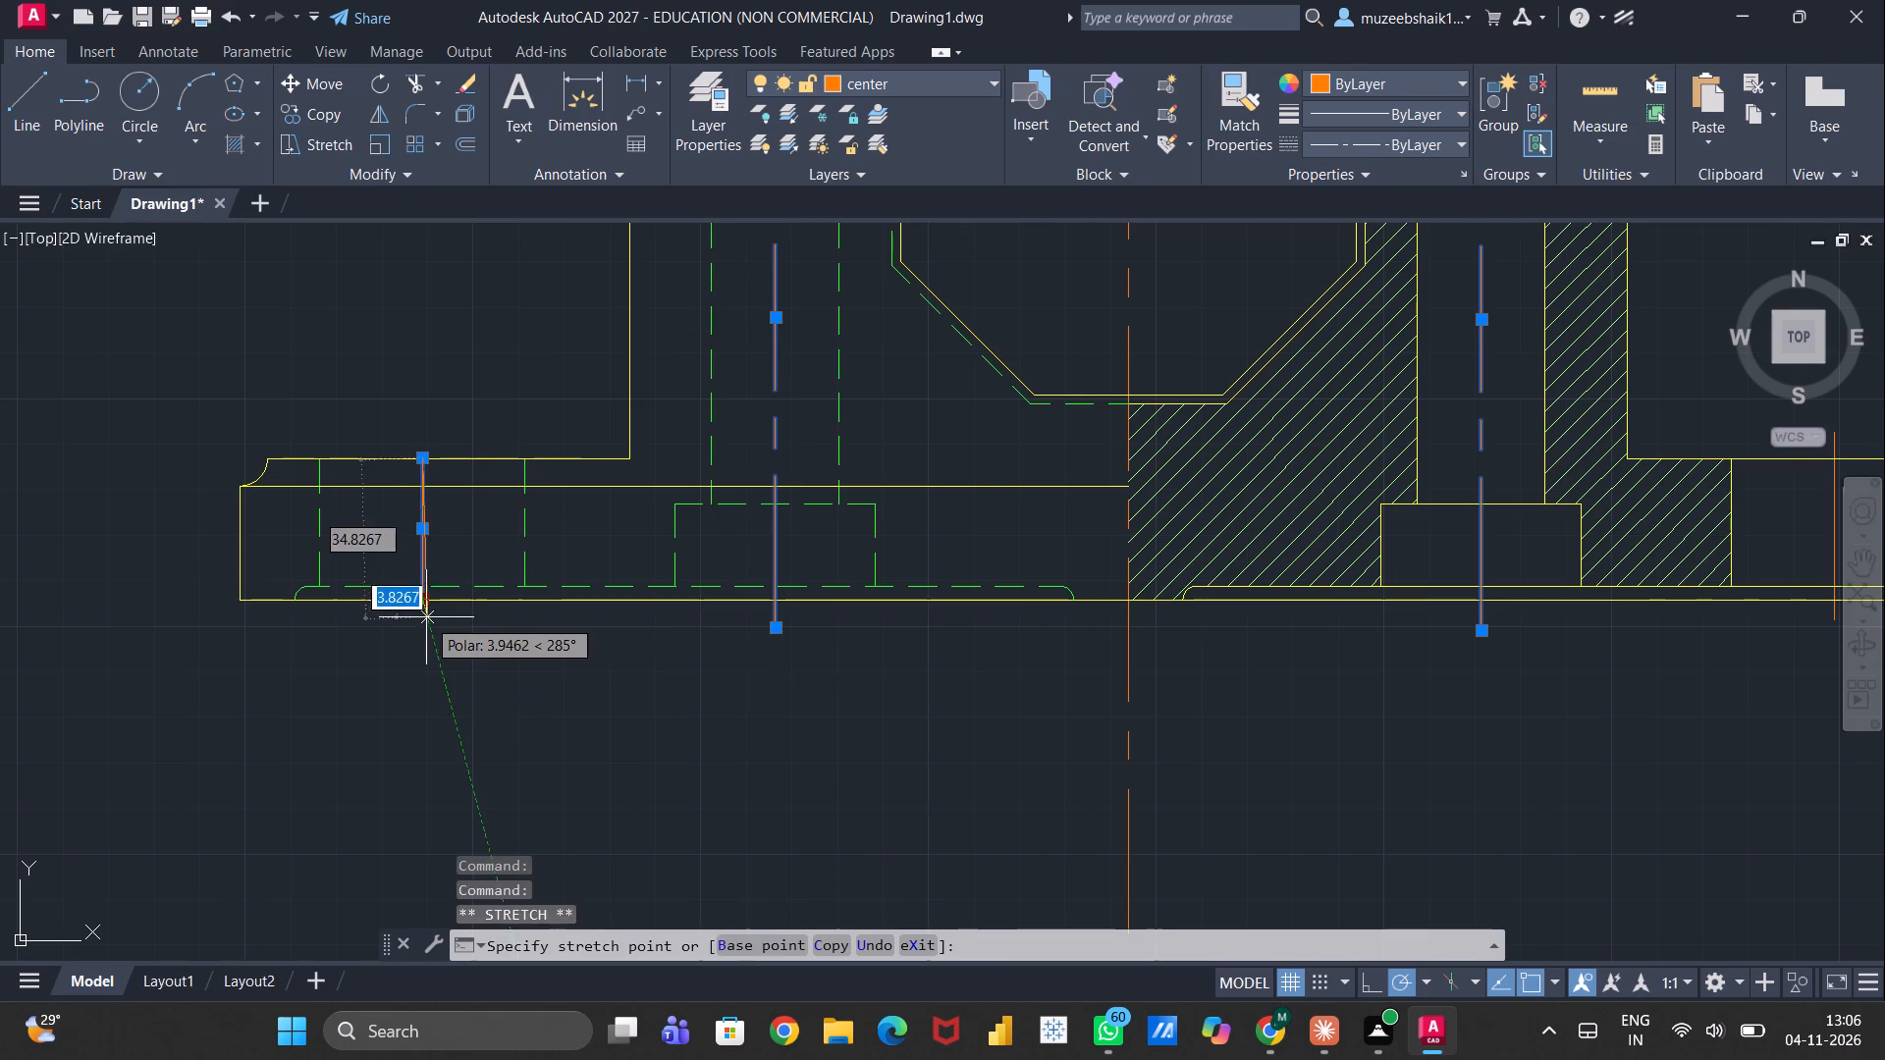
click(425, 626)
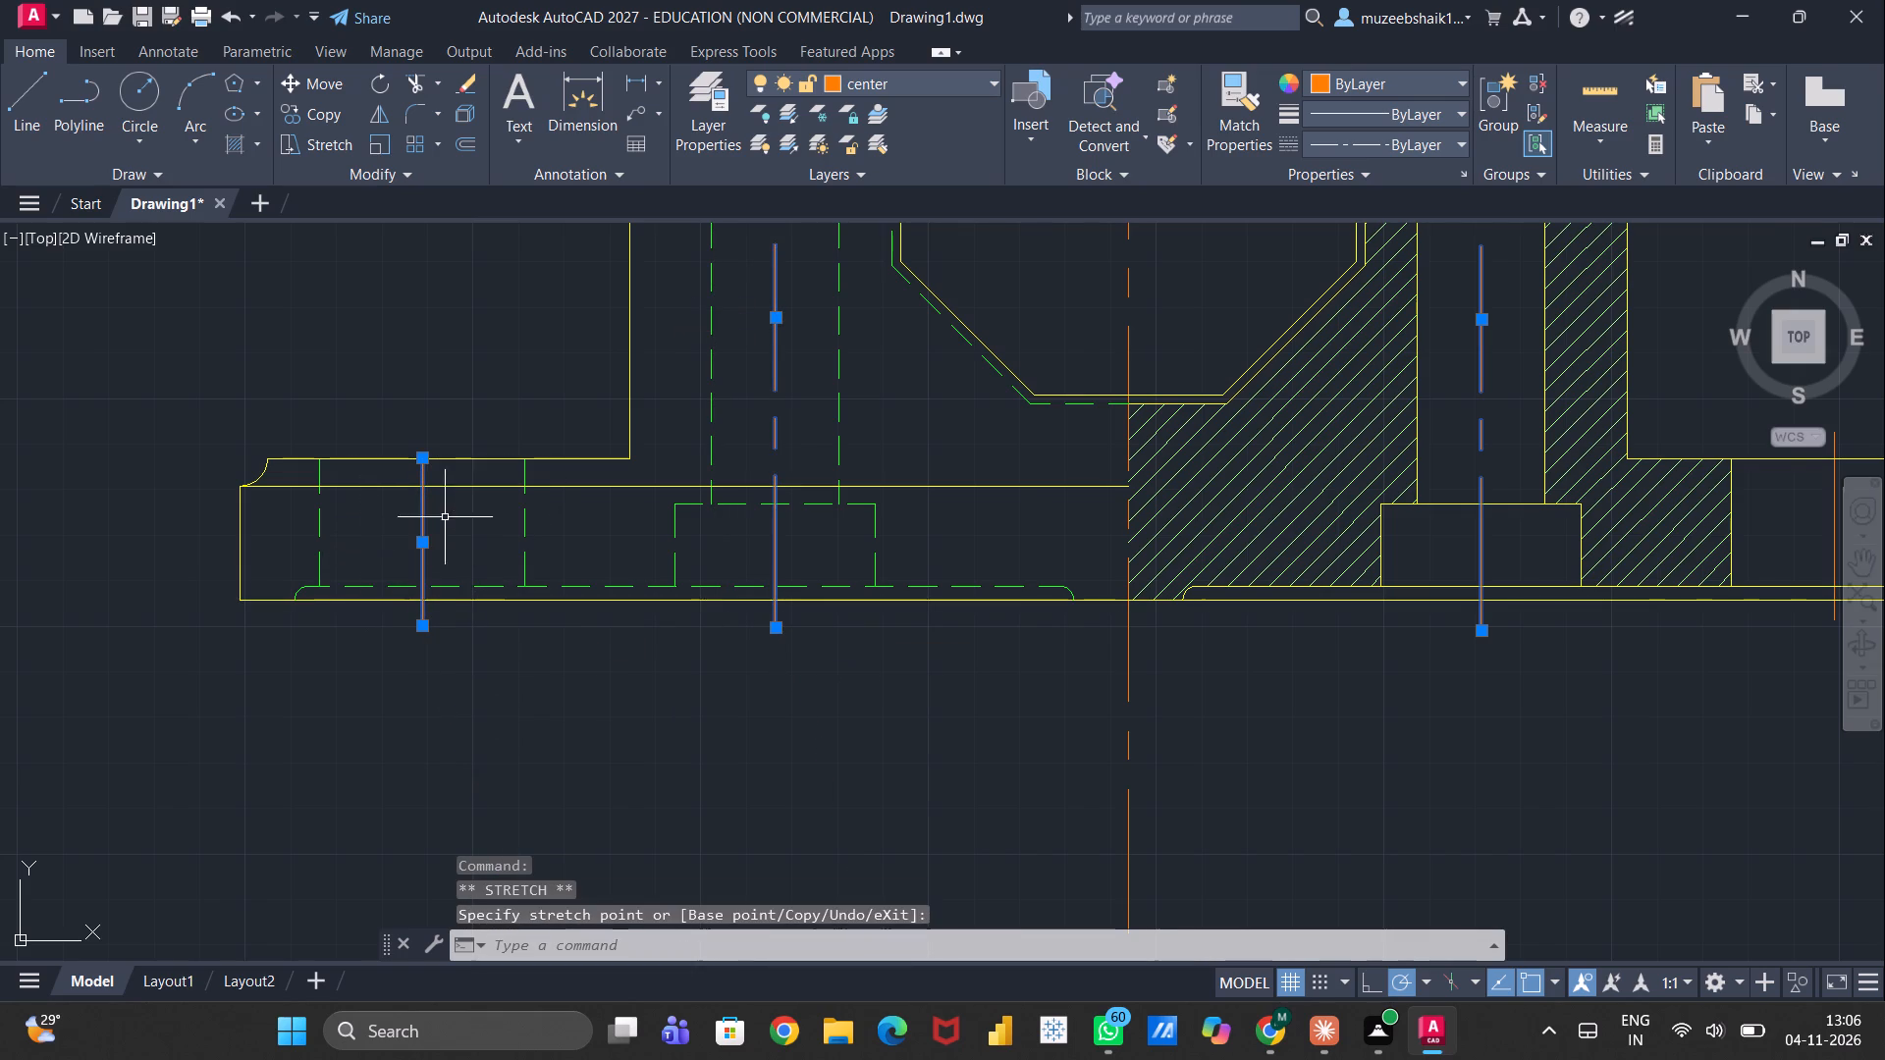
click(418, 461)
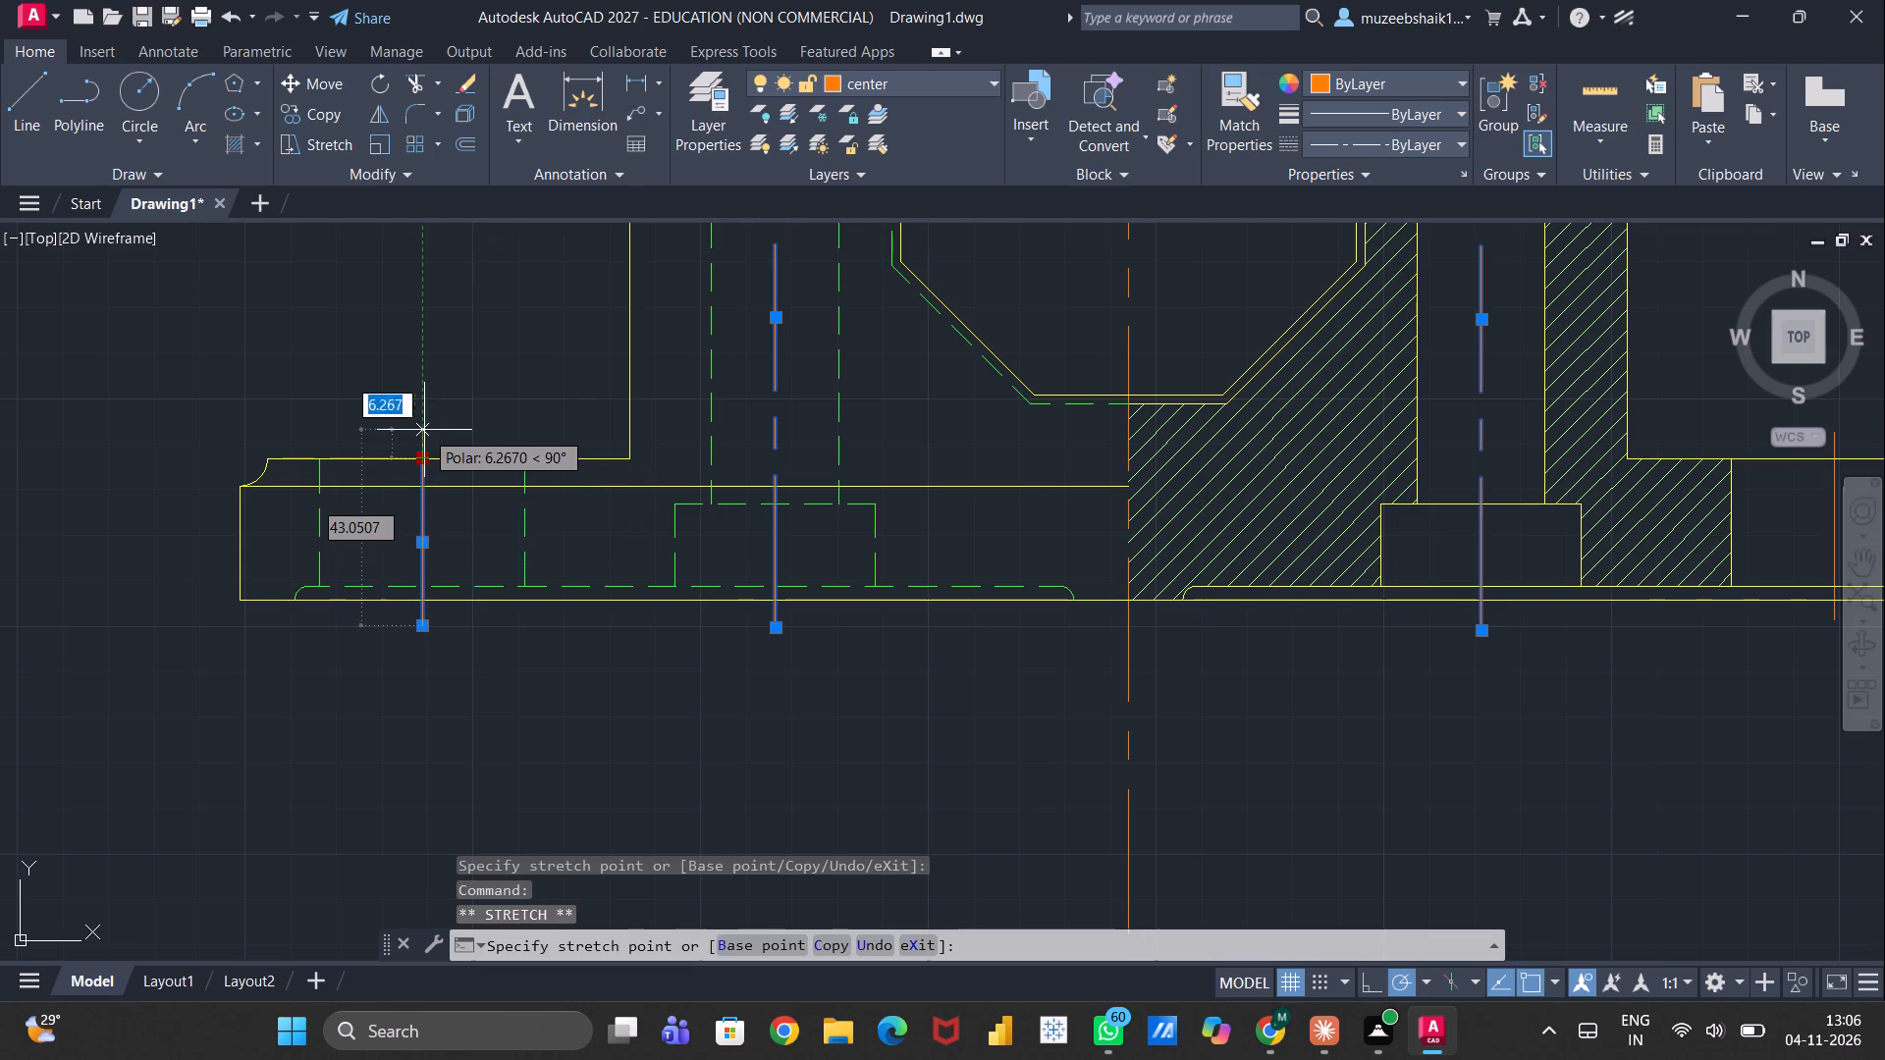
click(424, 426)
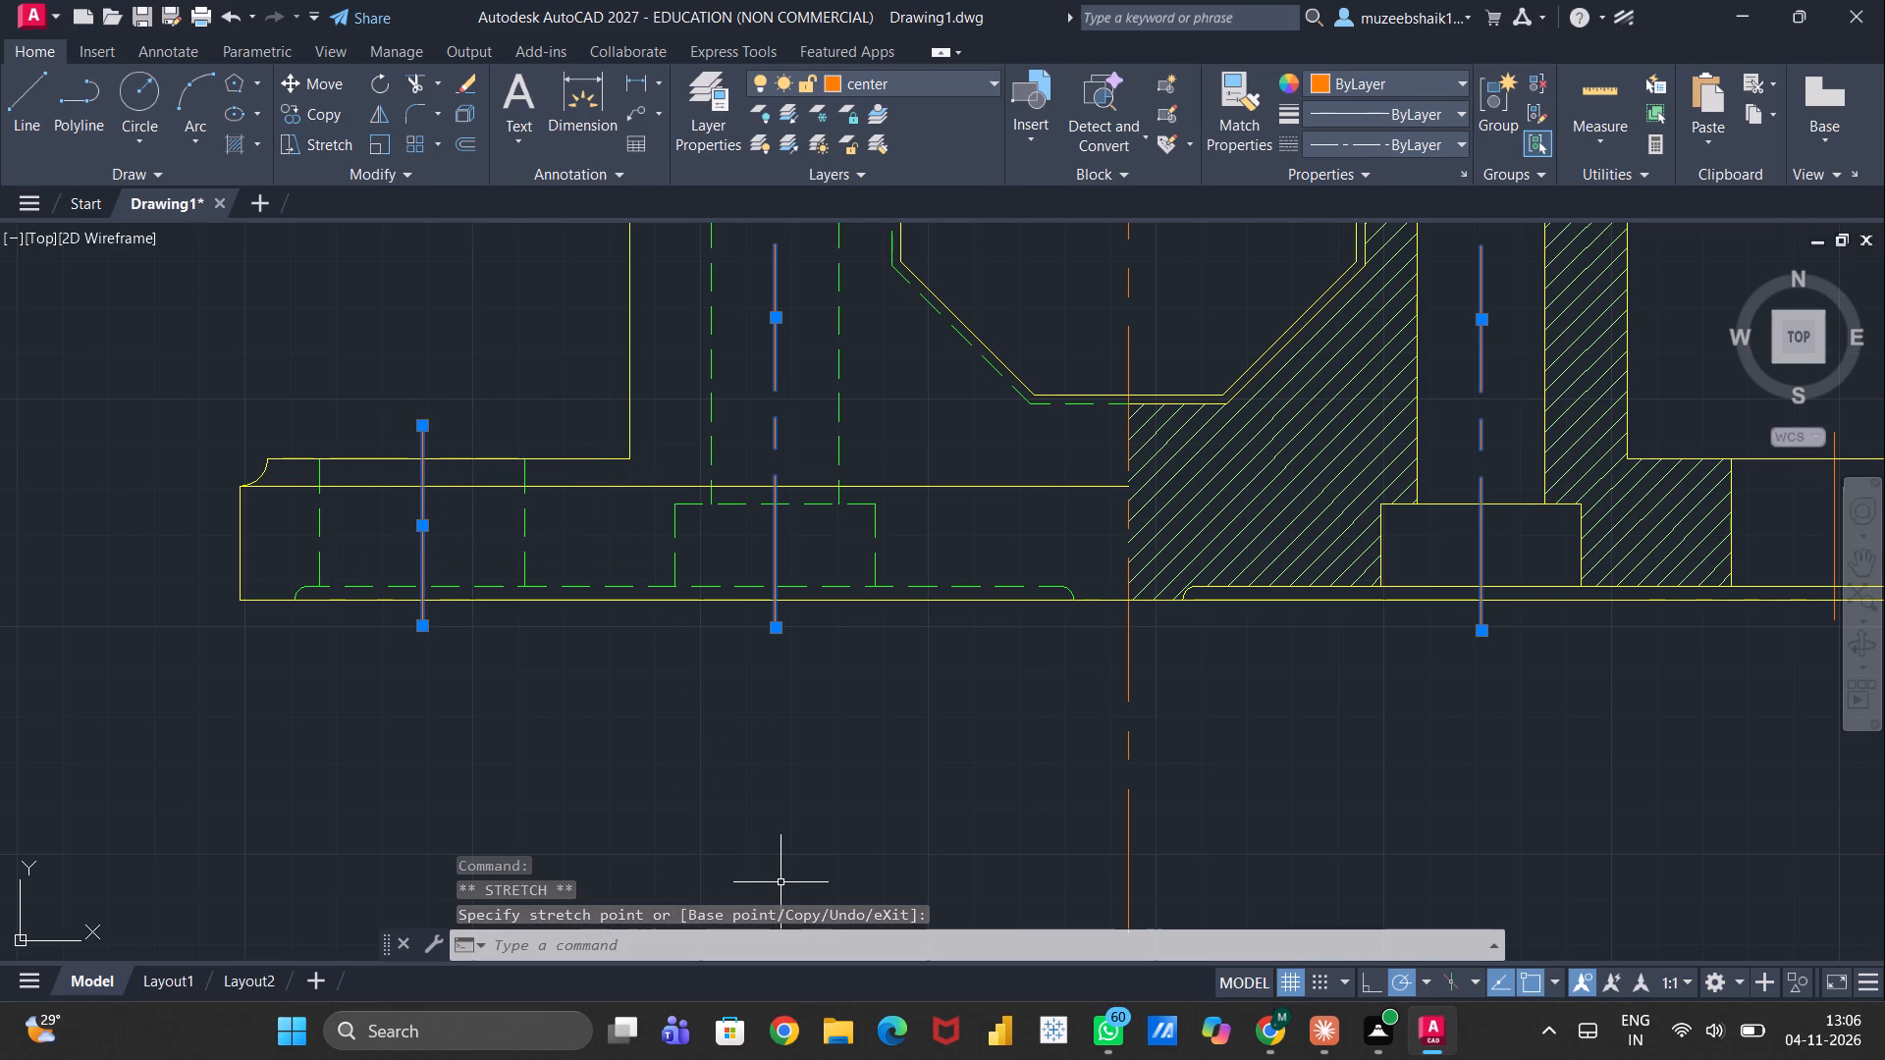
key(Escape)
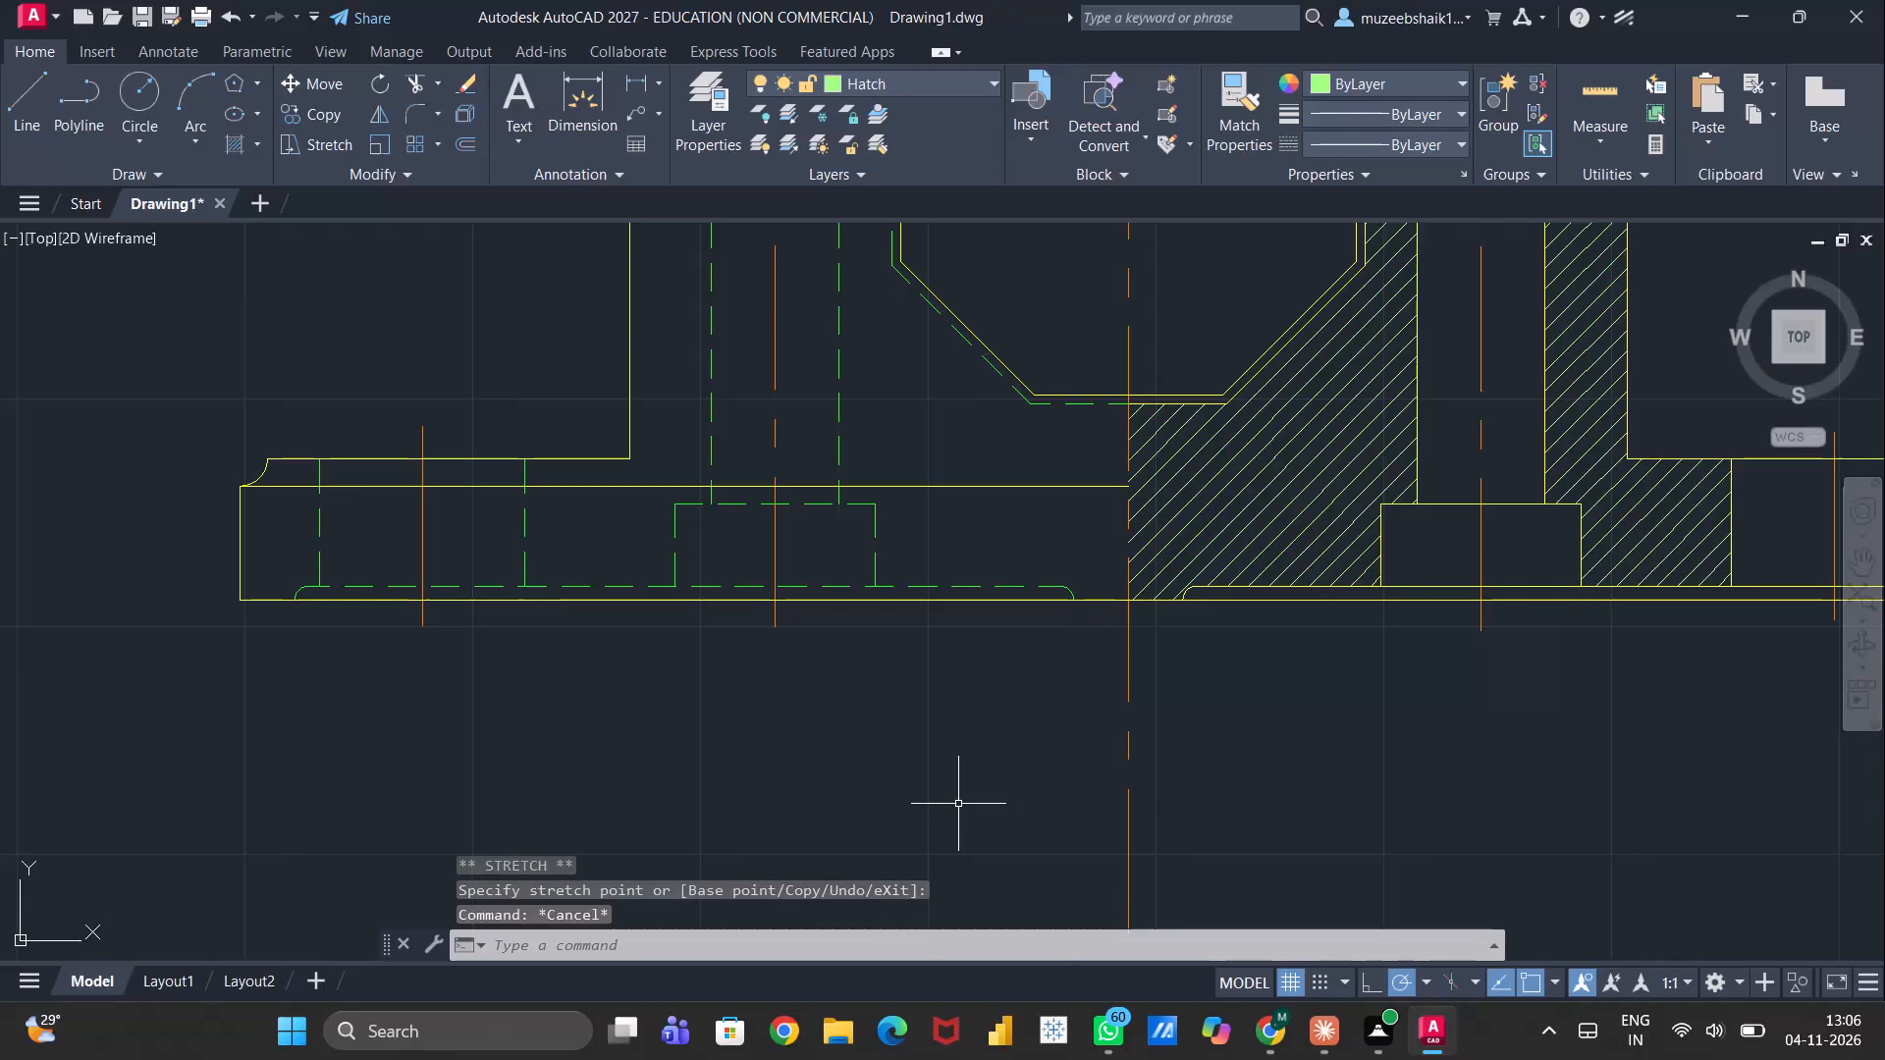
scroll(958, 804, down, 1)
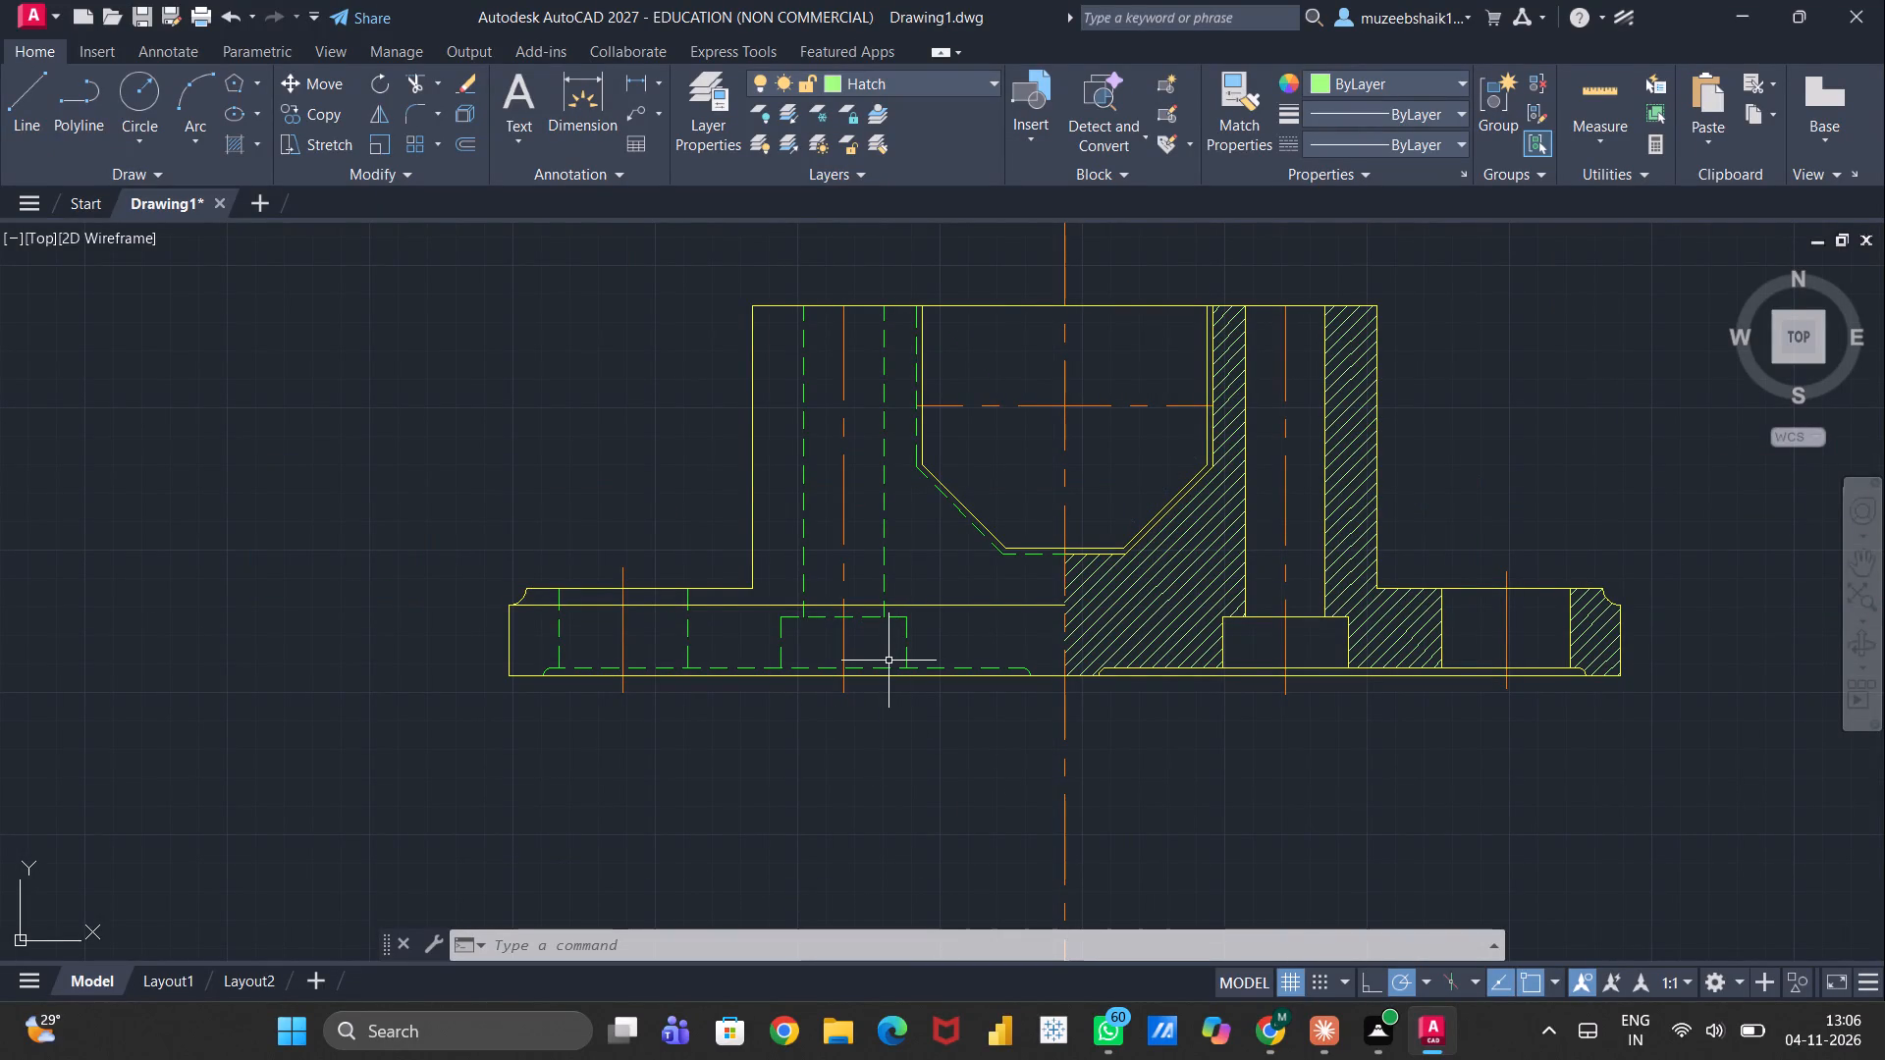
Break the left flange's long horizontal edge at the left counterbored hole's centre line and delete the portion towards the main centre line.
key(b)
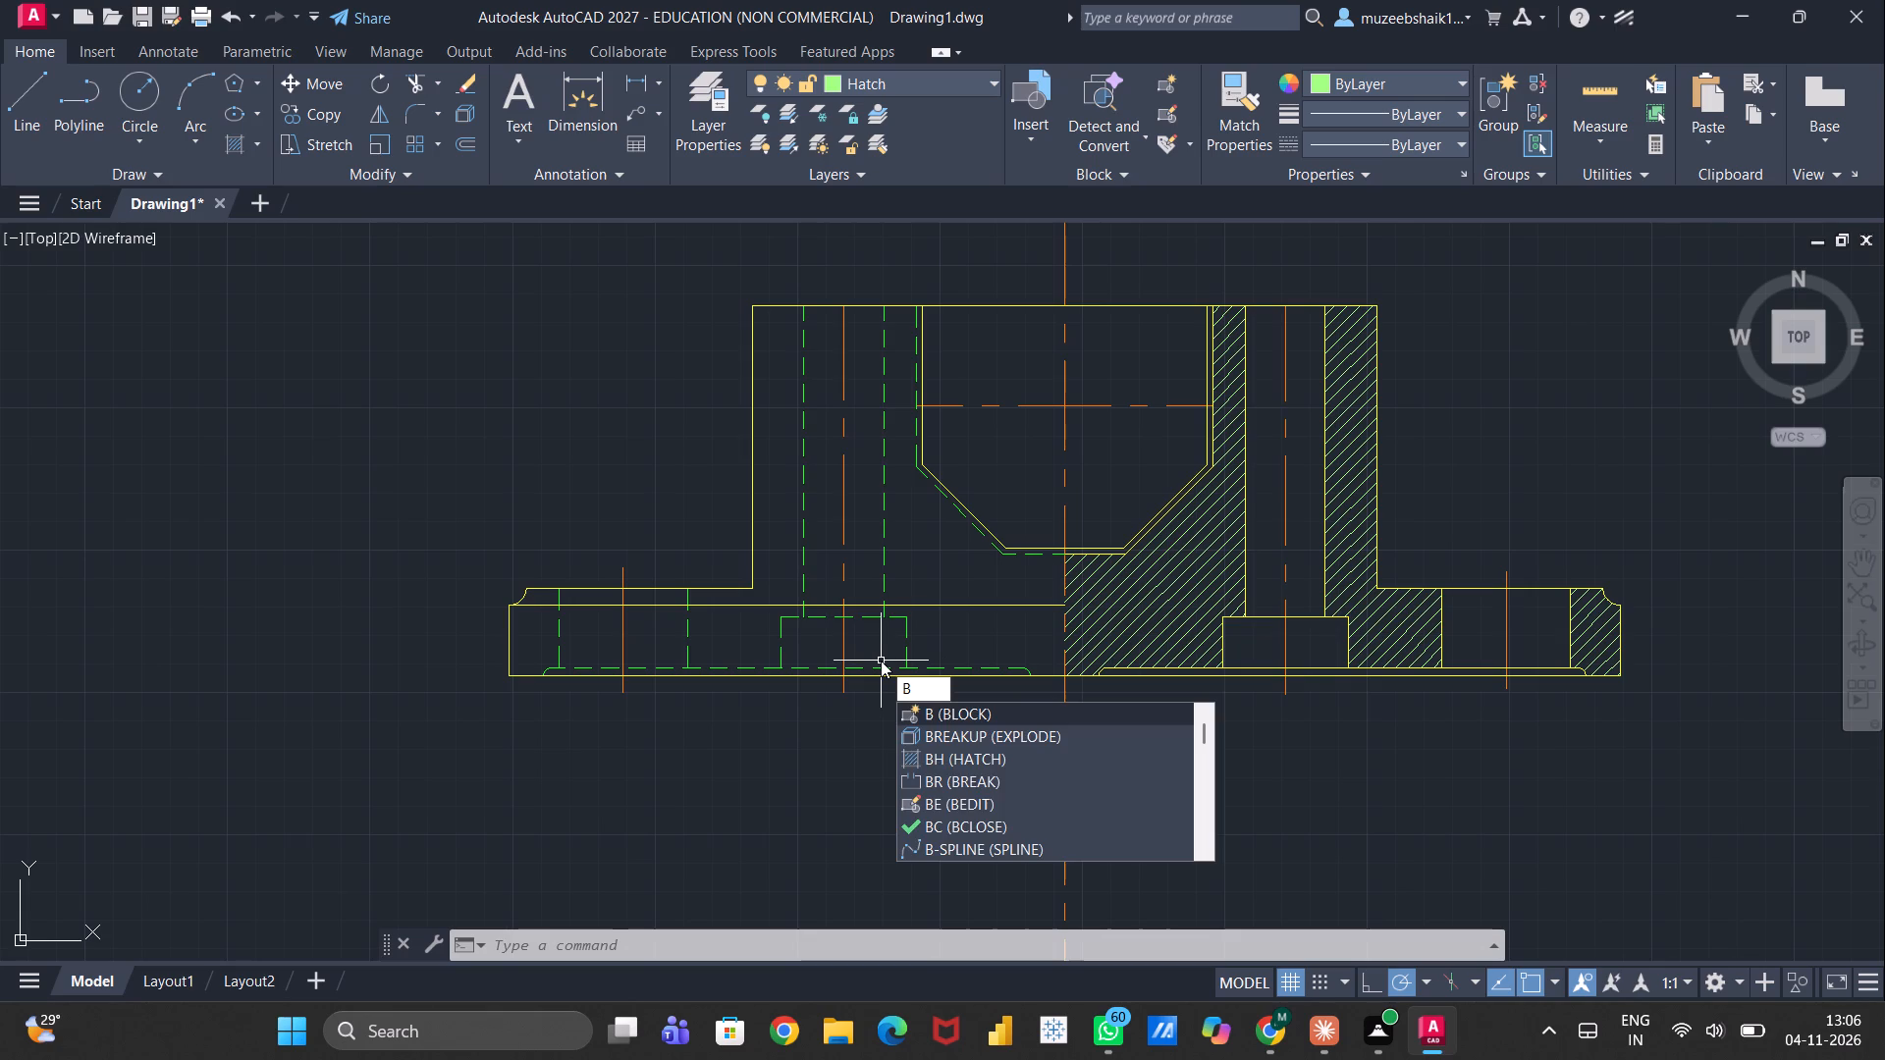
key(r)
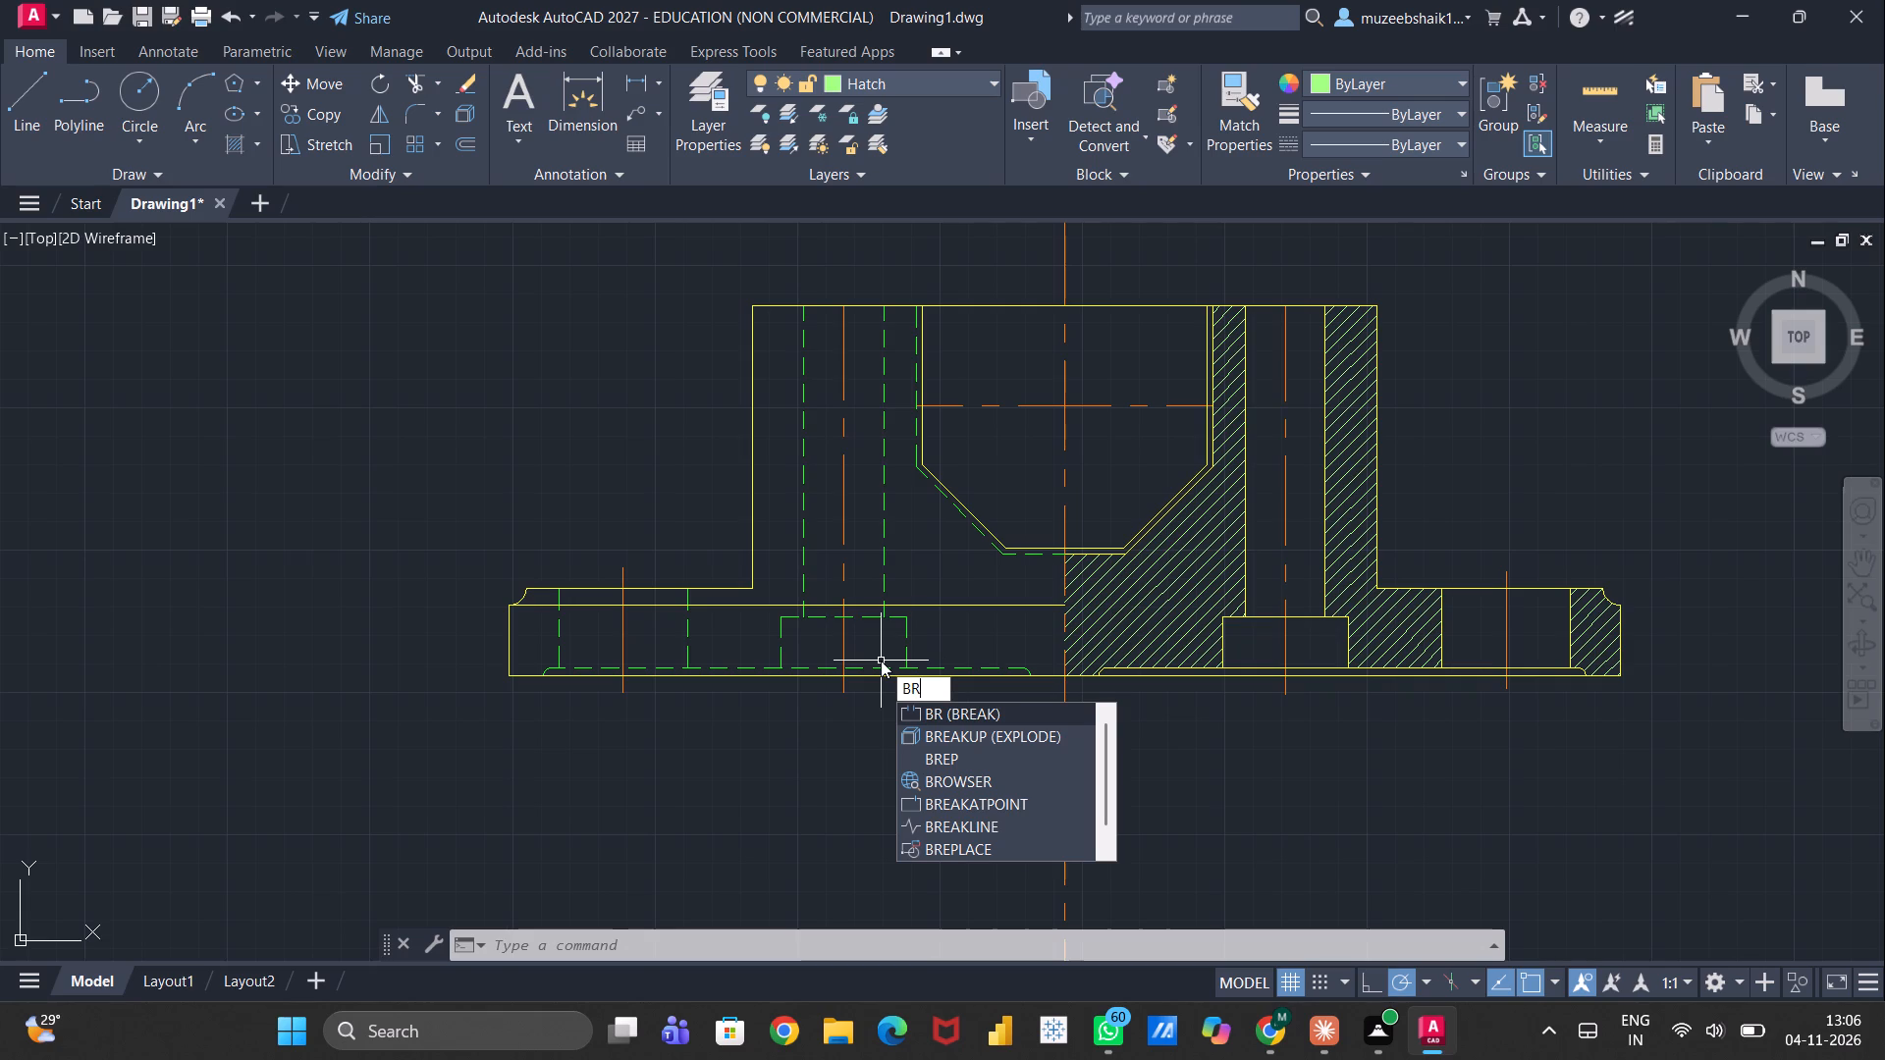
key(Return)
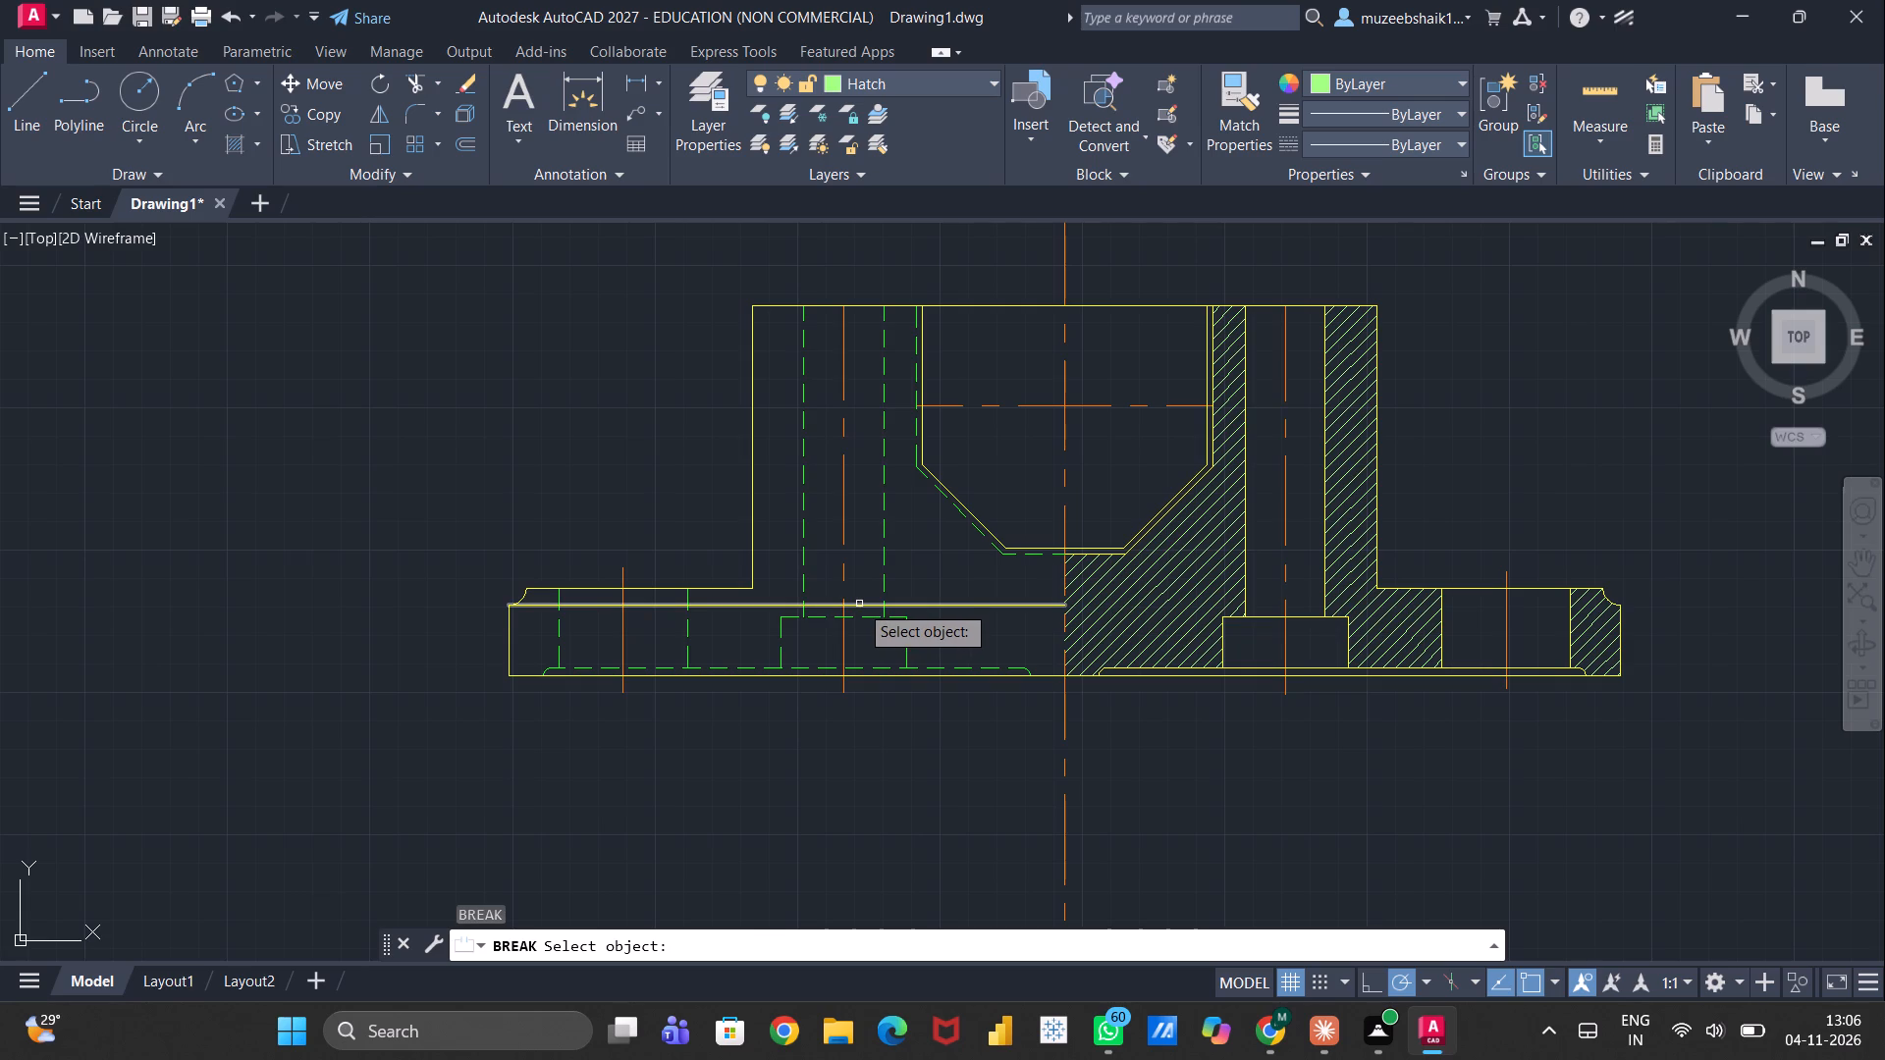
click(859, 604)
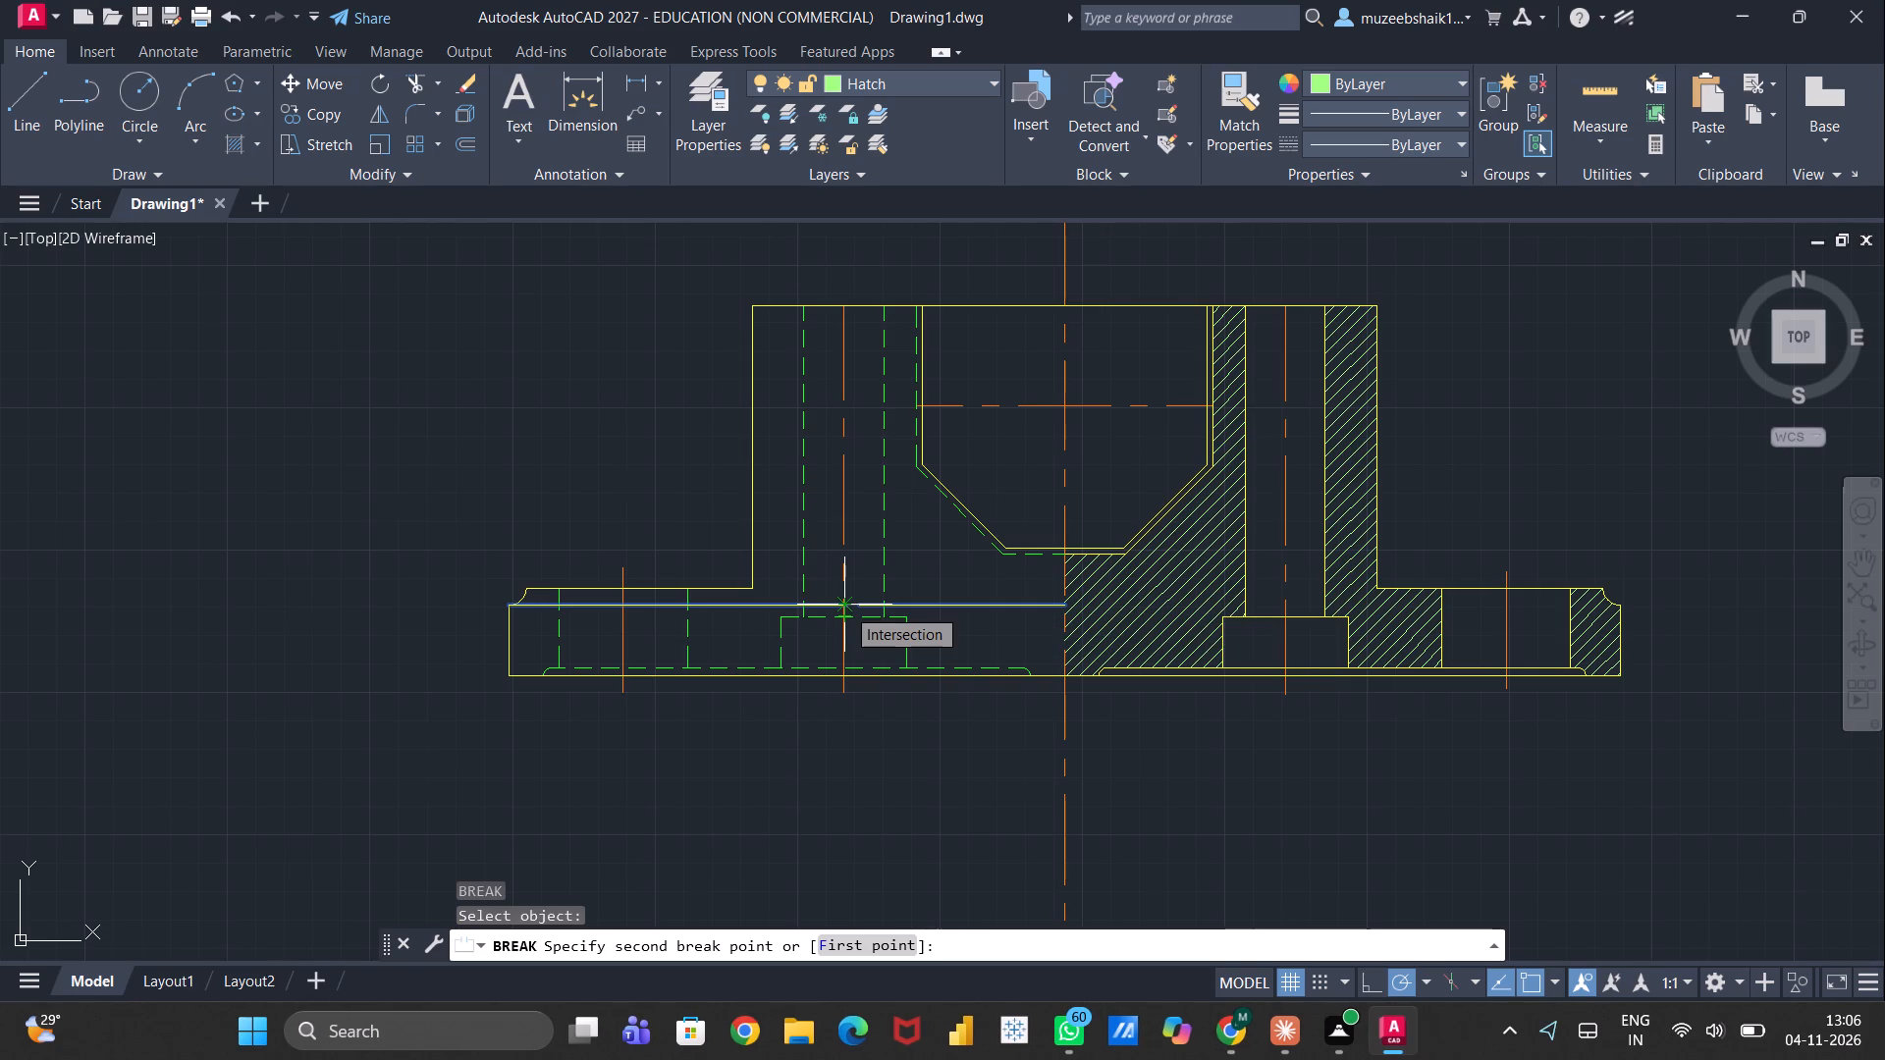
click(845, 607)
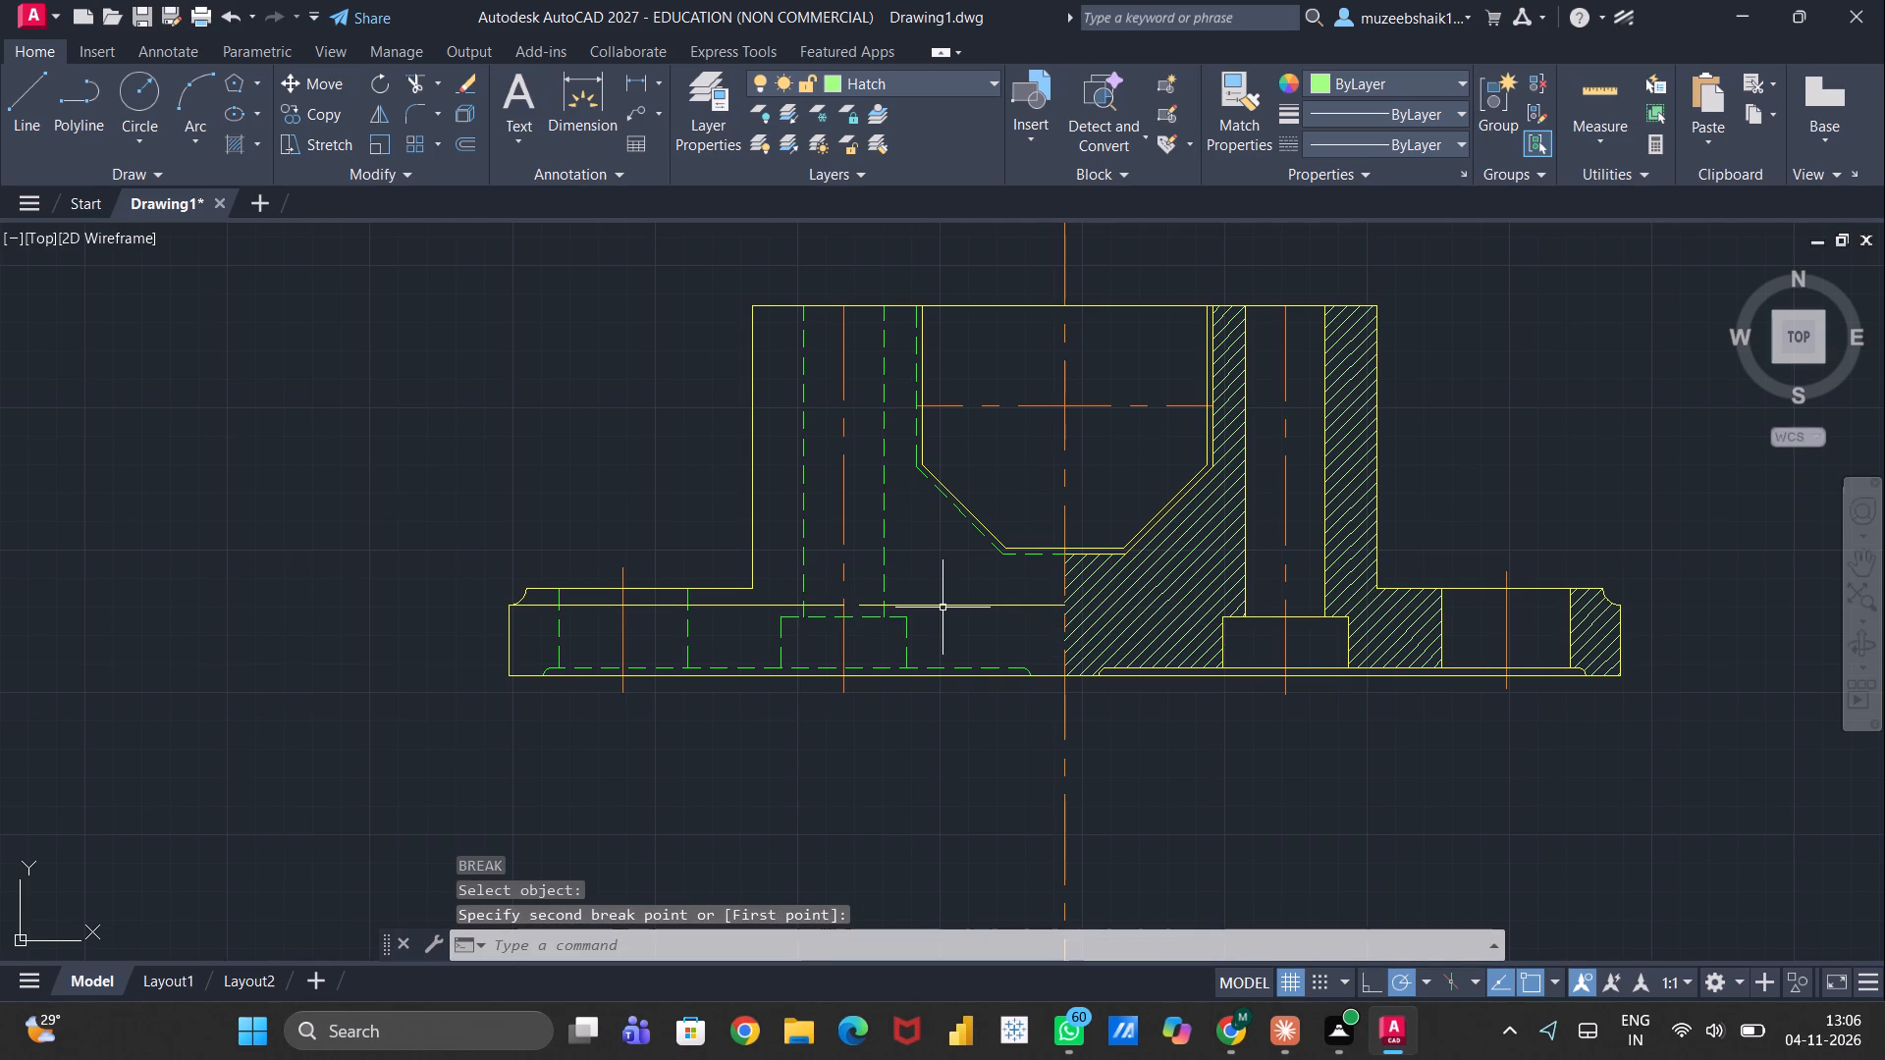
click(942, 608)
key(Delete)
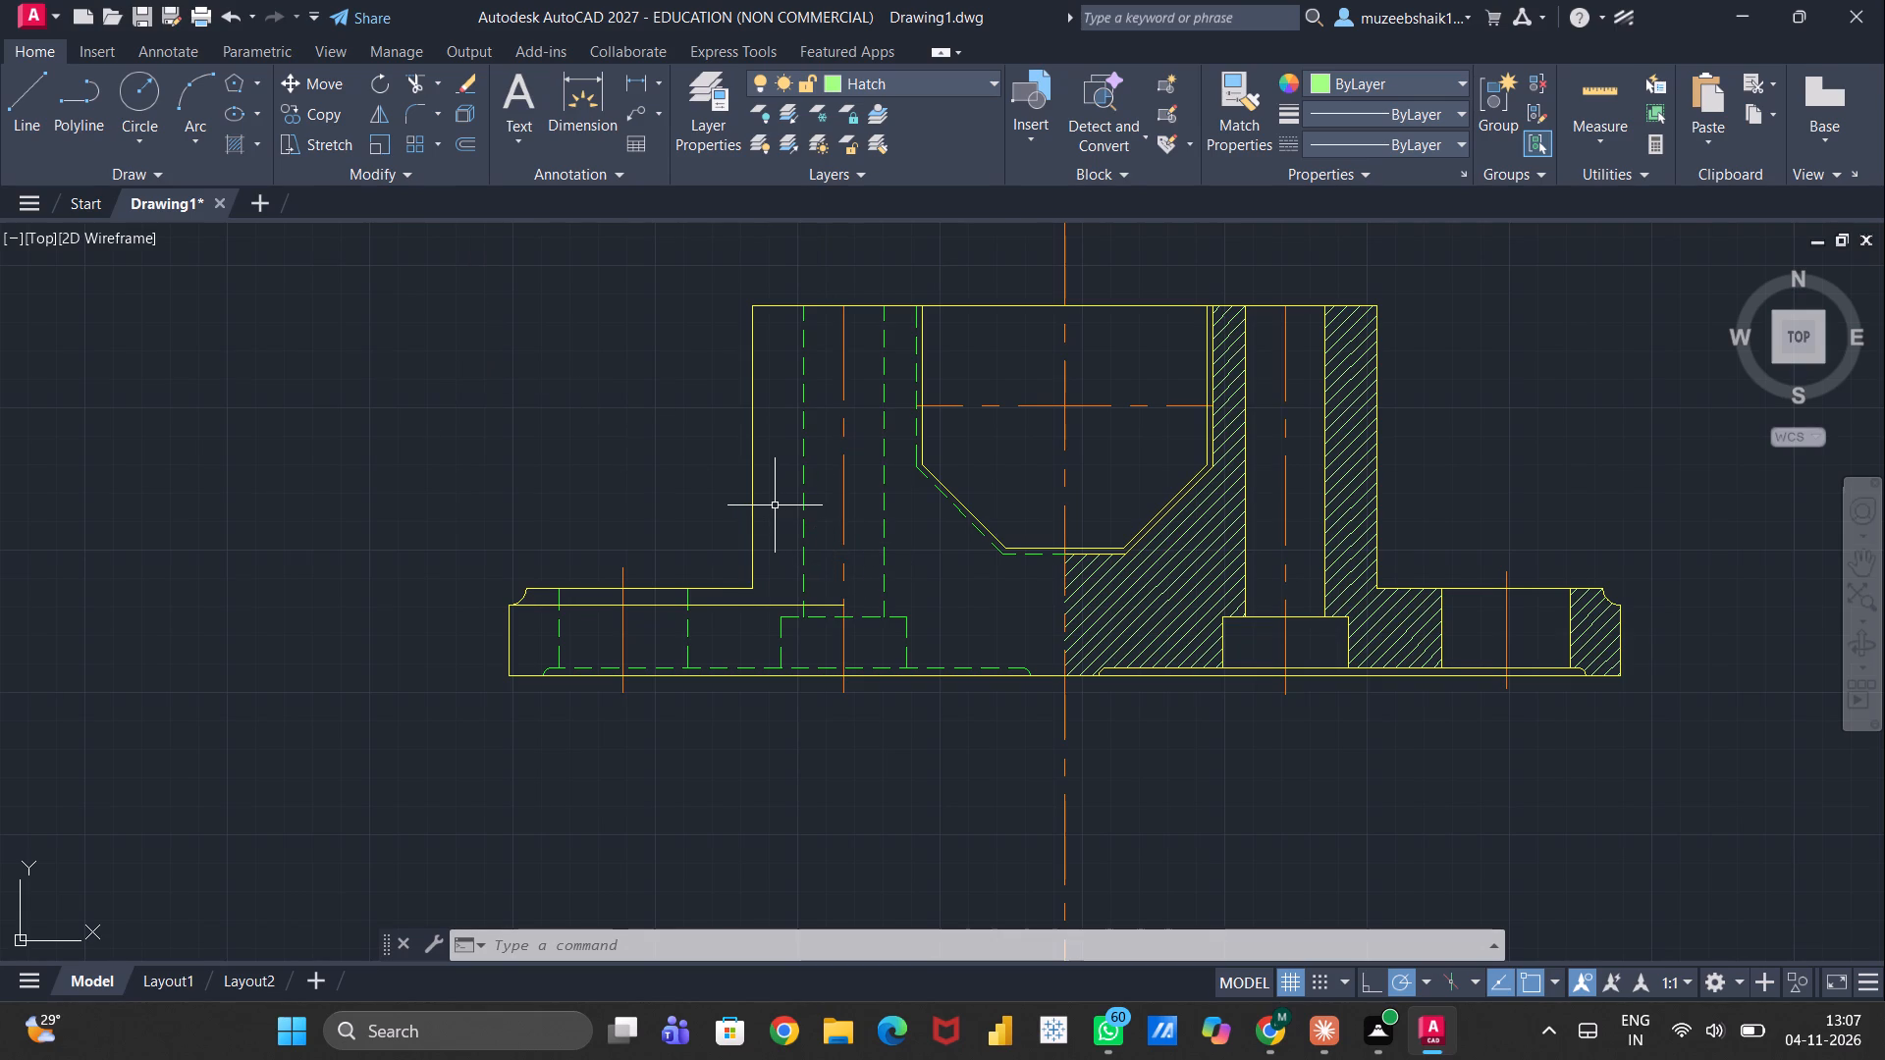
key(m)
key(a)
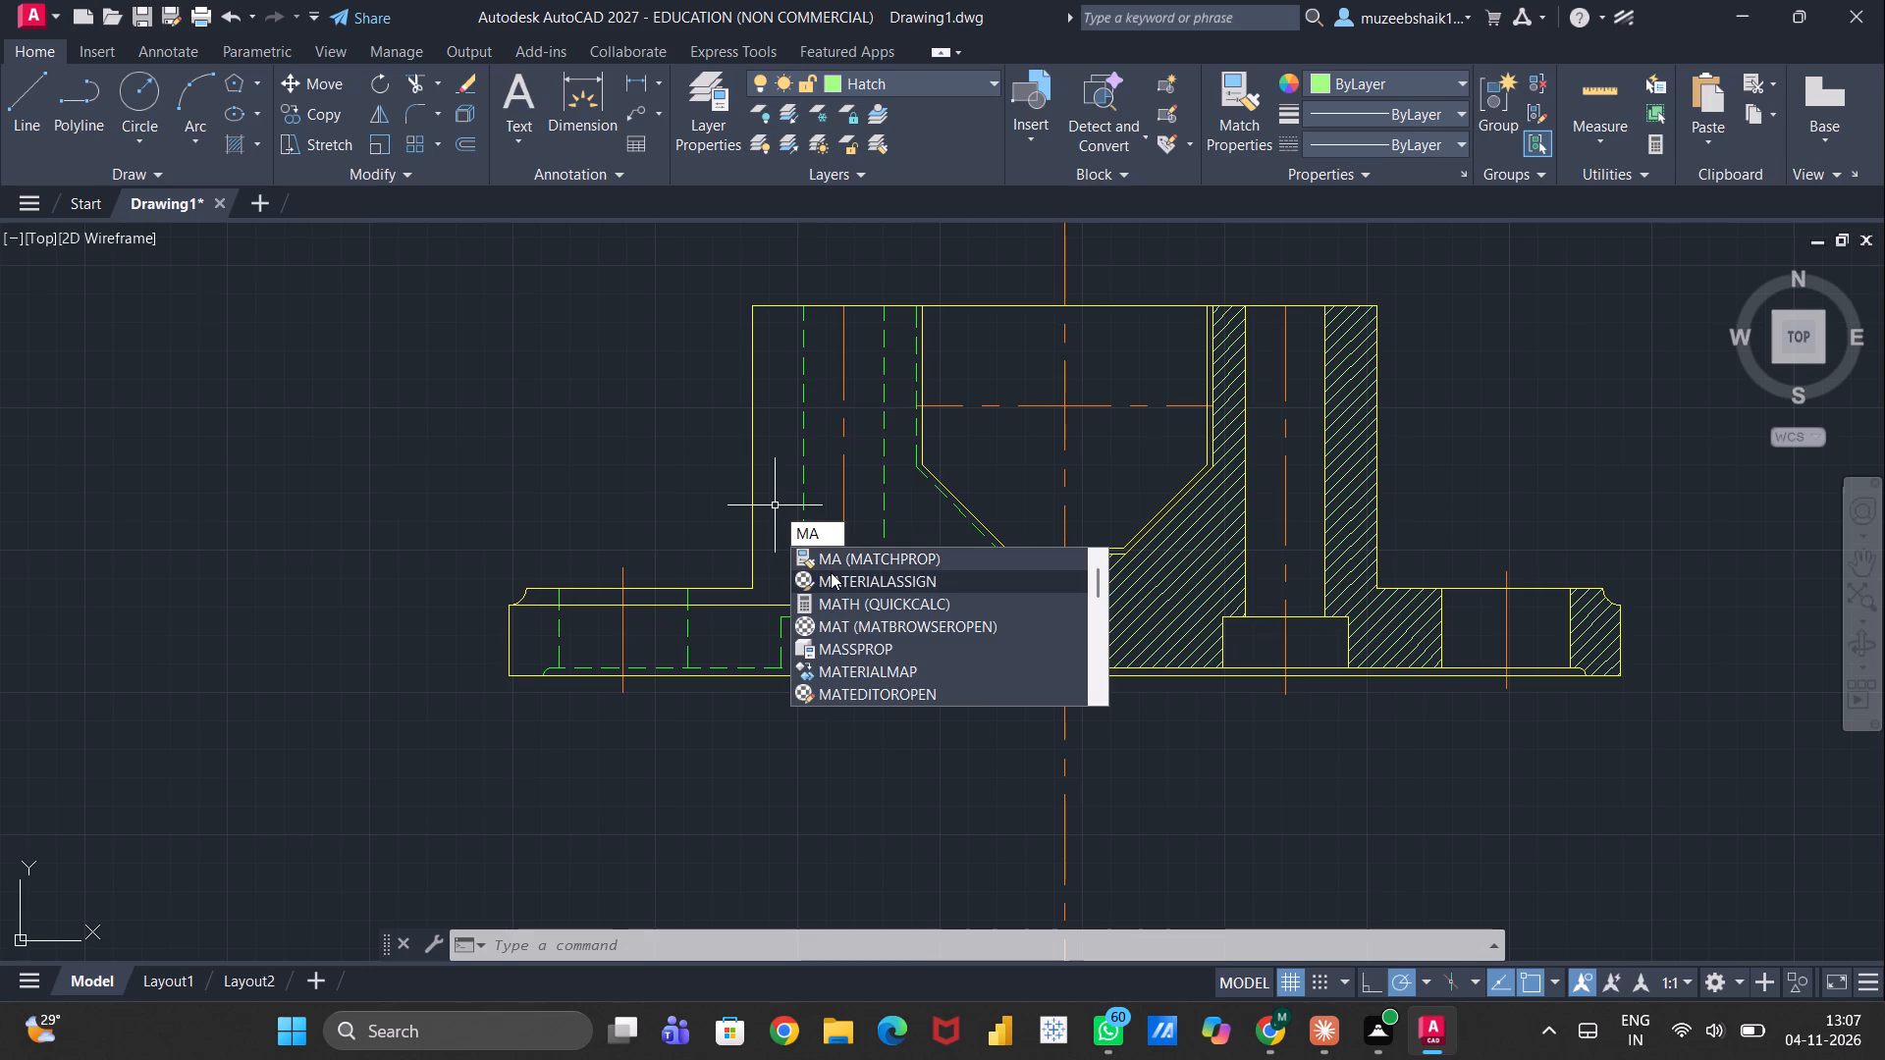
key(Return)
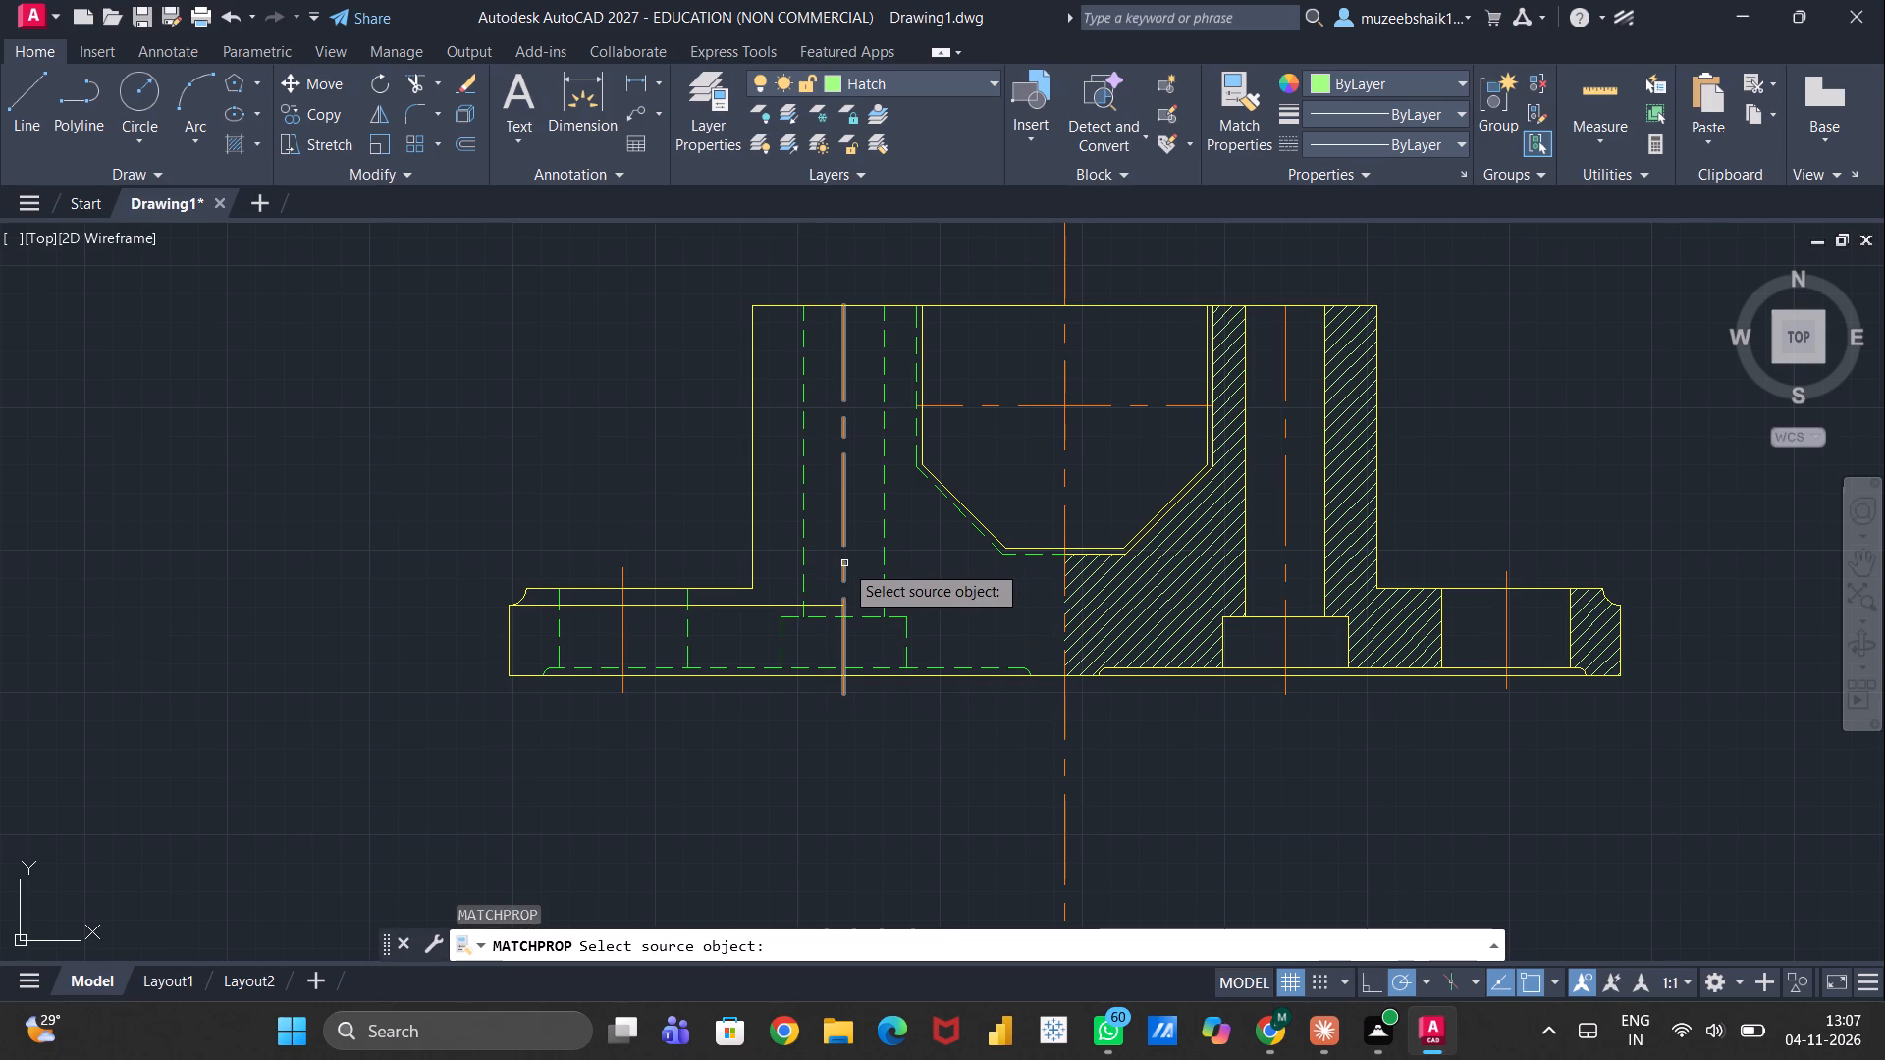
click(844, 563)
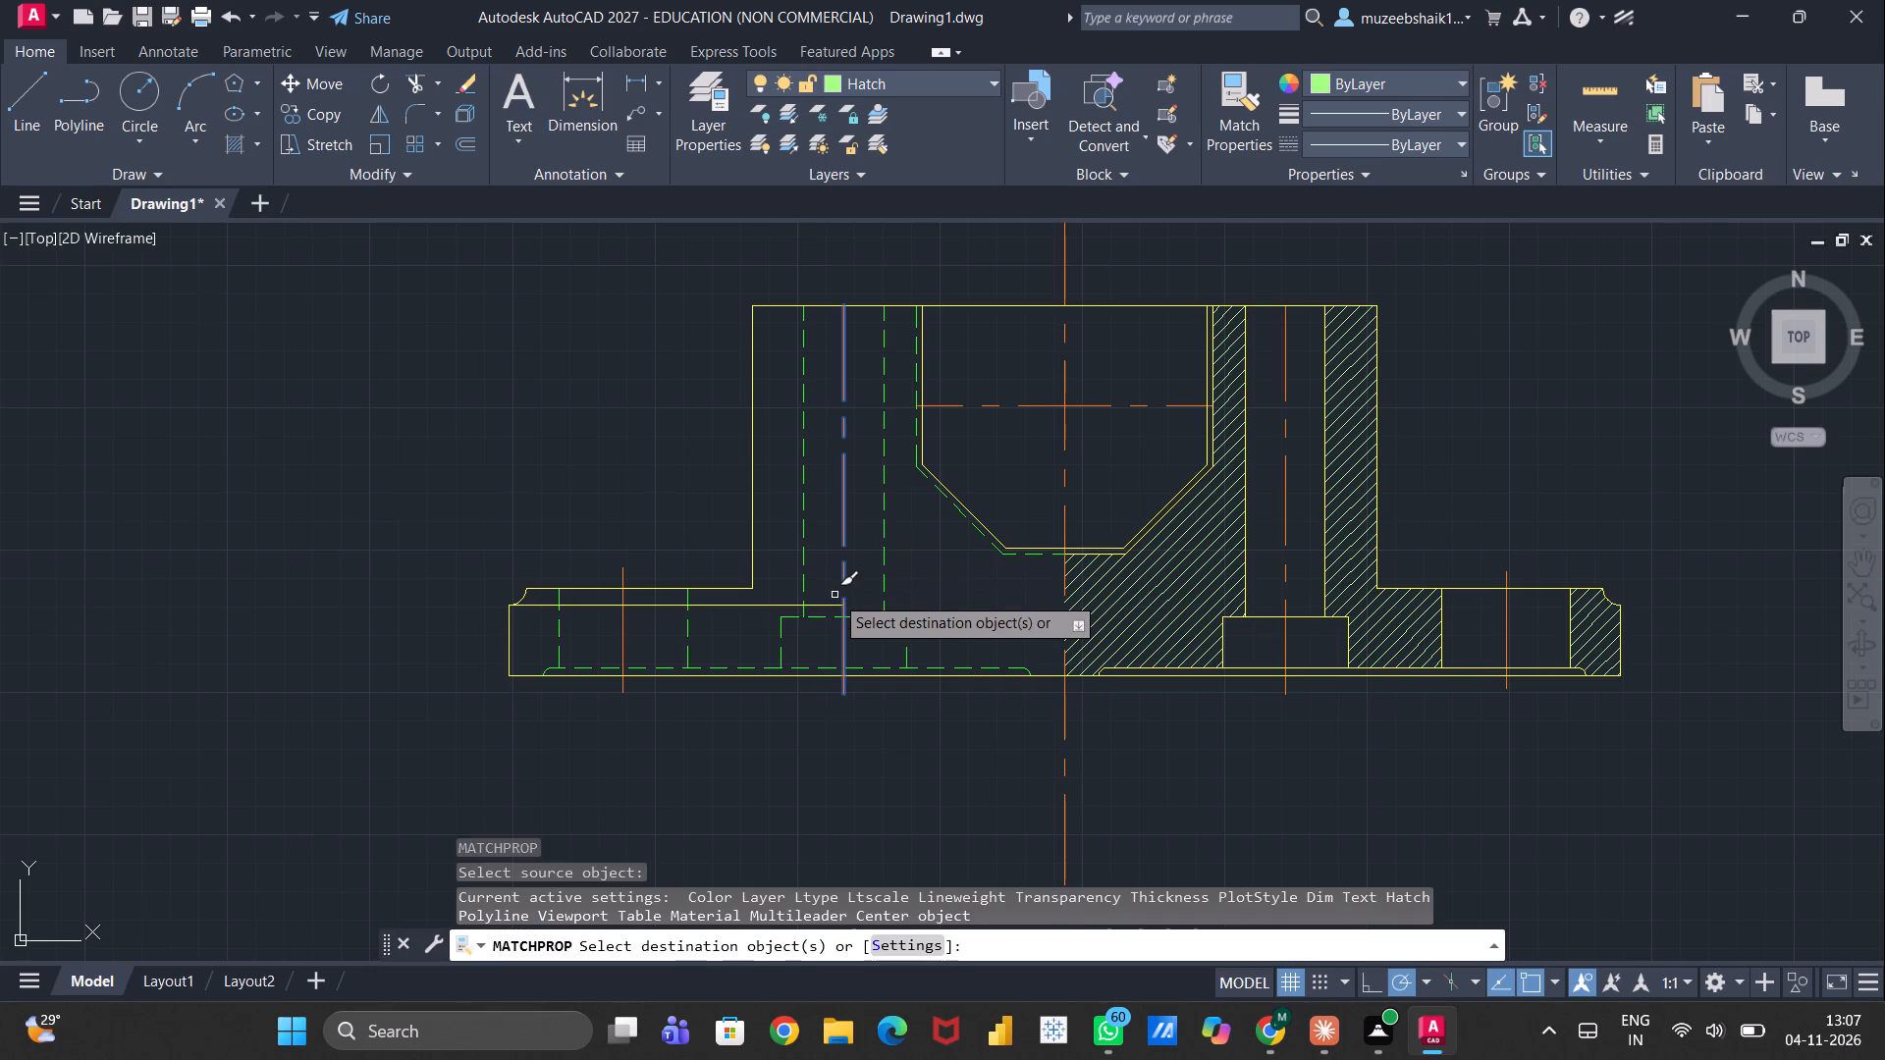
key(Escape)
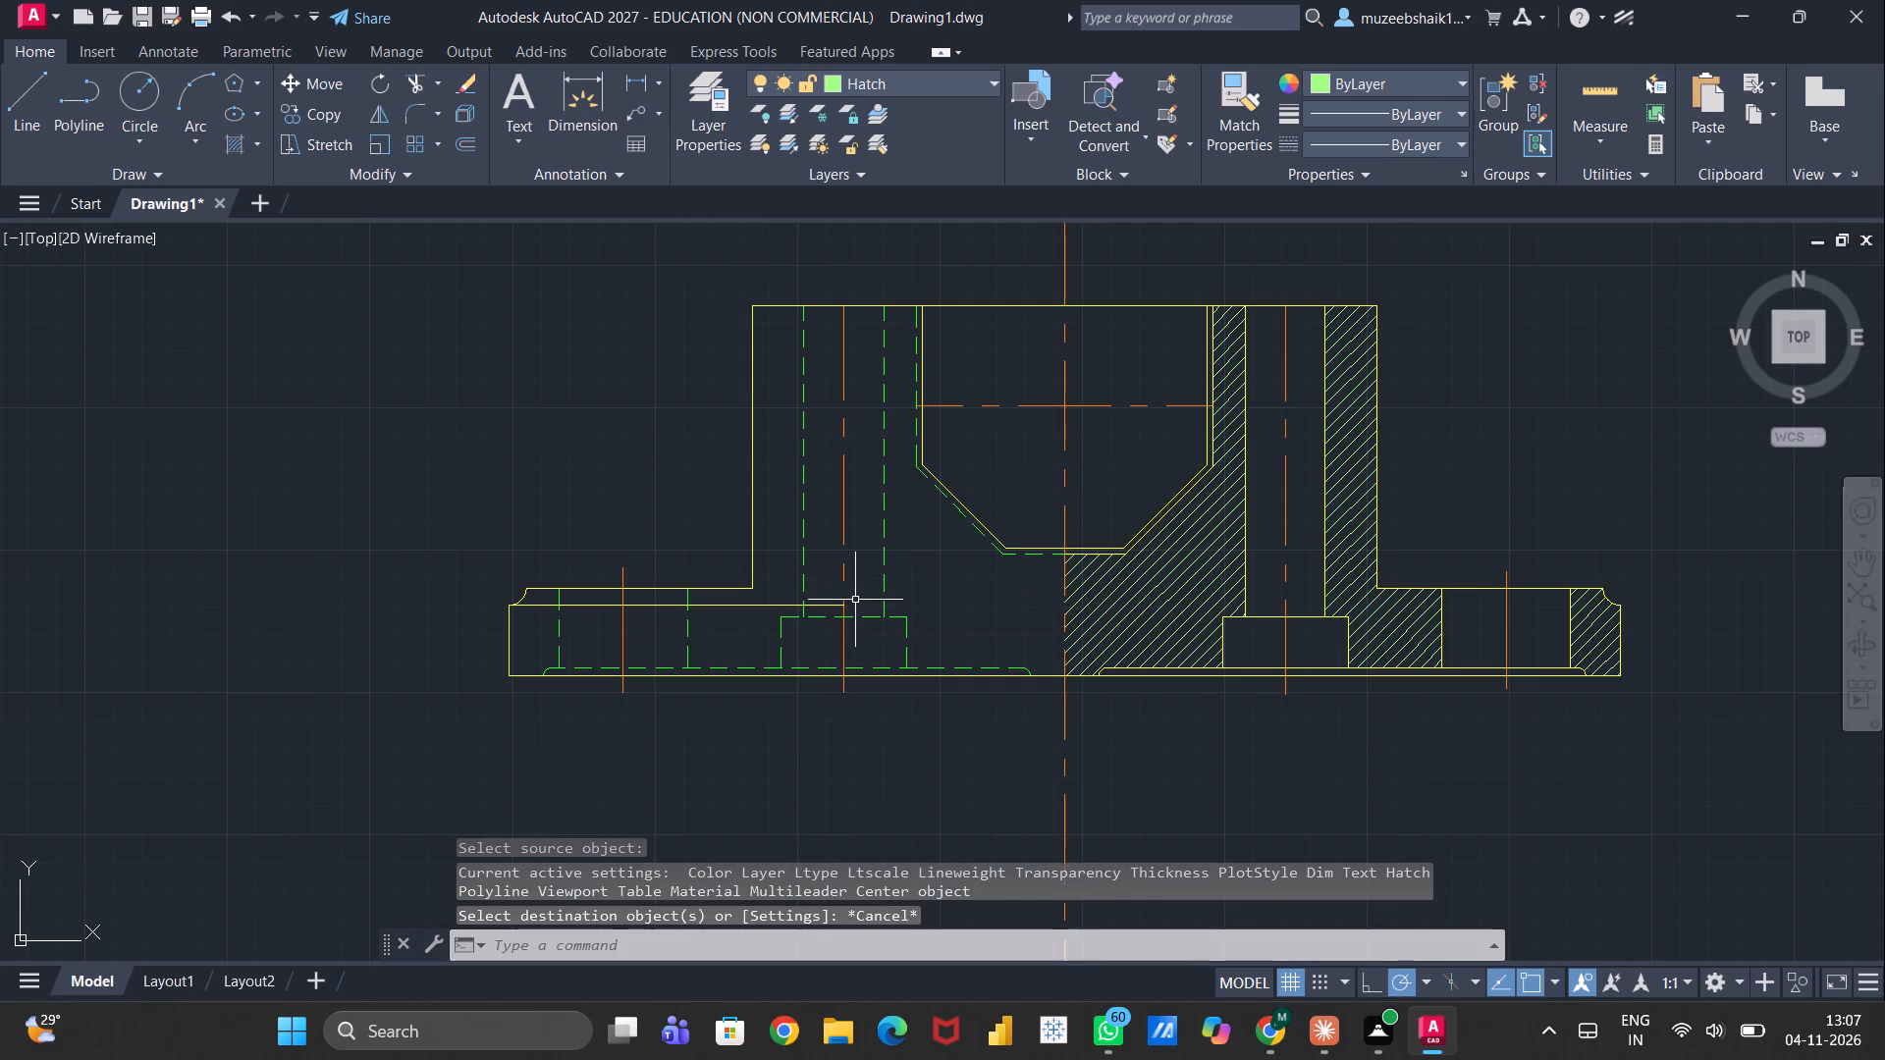
Match the left counterbored hole's centre line to the properties of the flange's shortened horizontal edge.
text(ma)
key(Return)
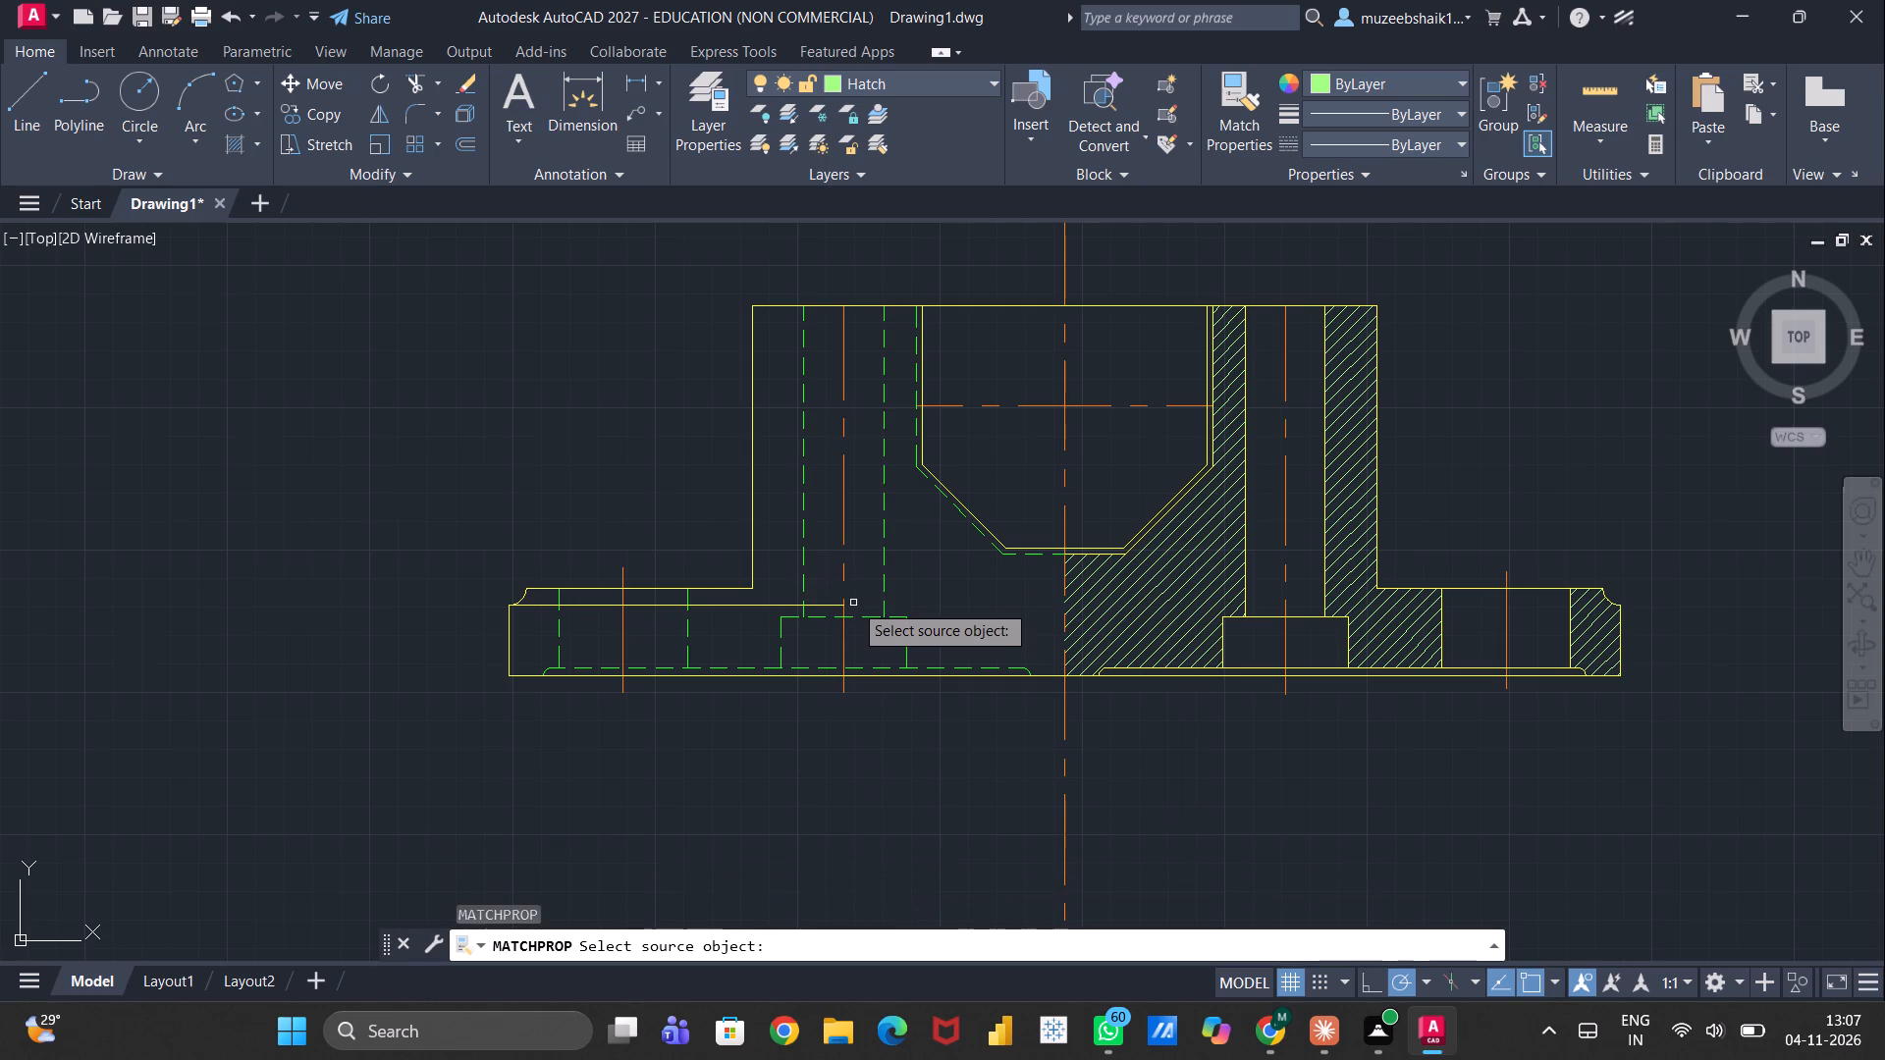
click(759, 603)
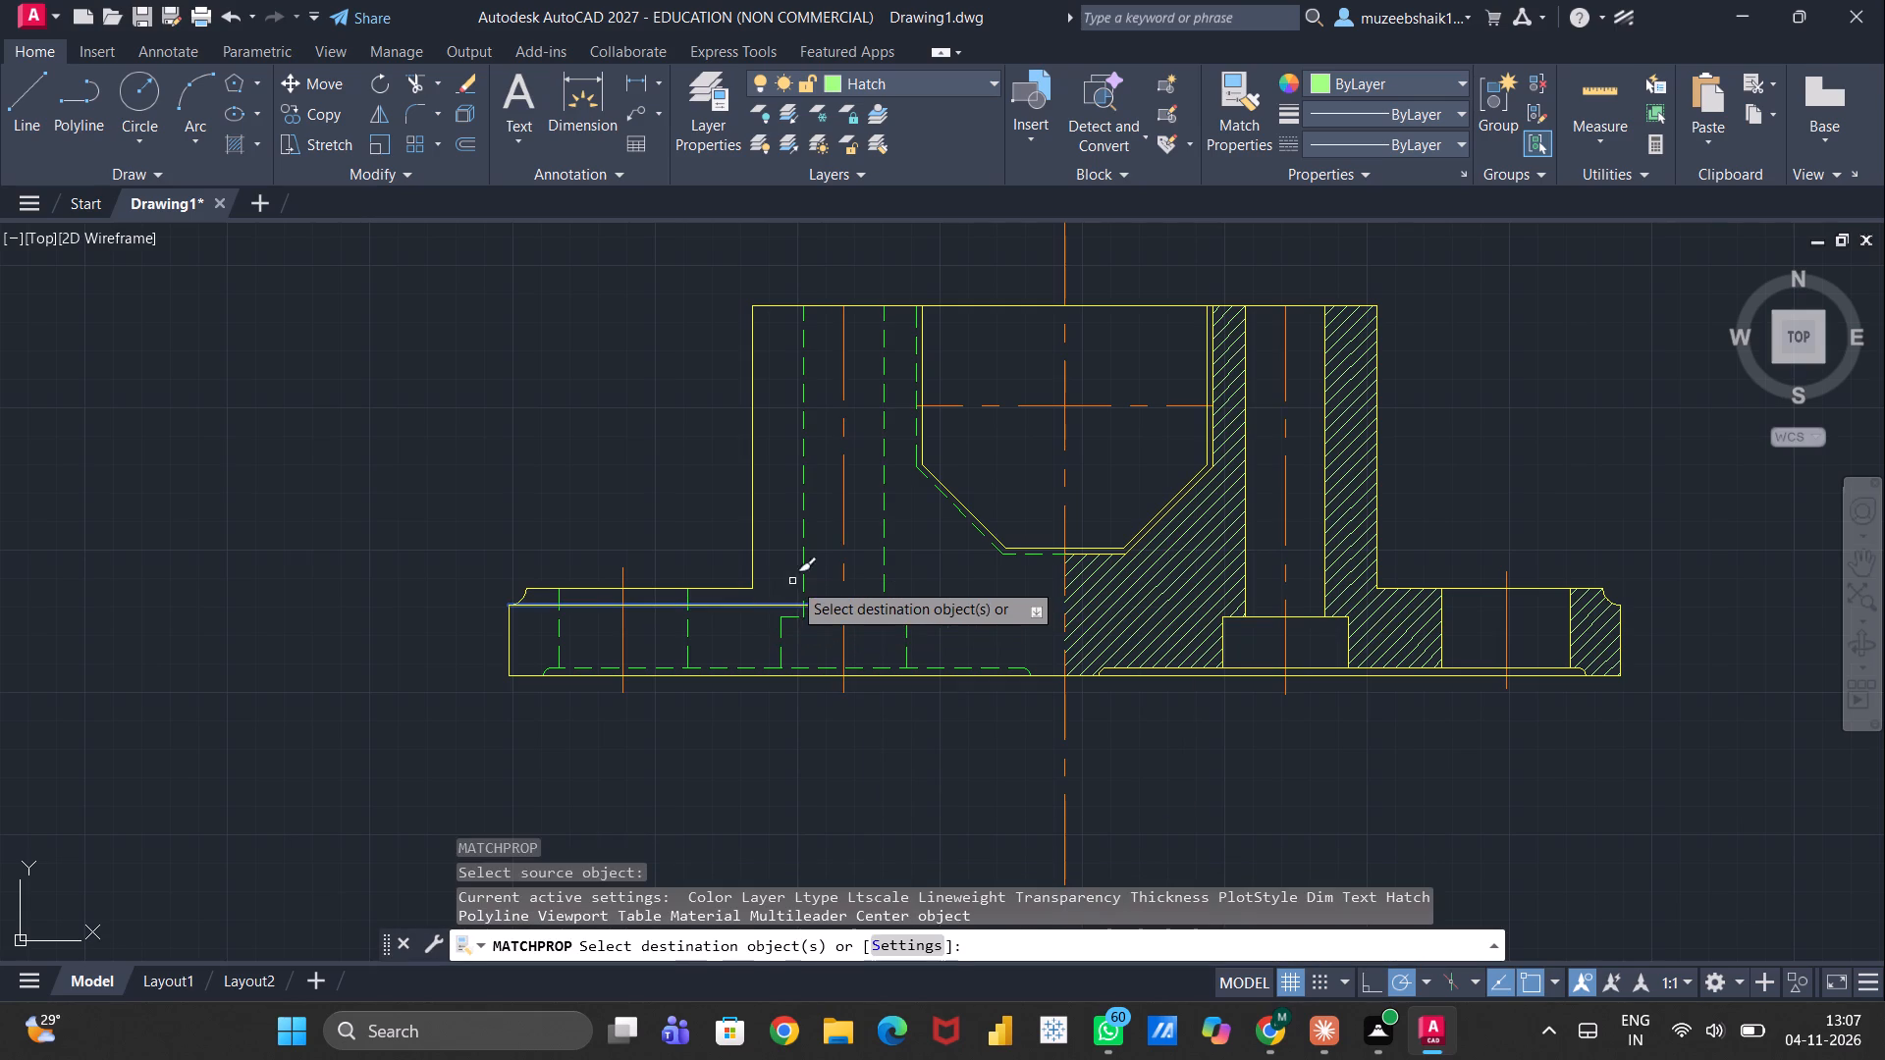
click(844, 559)
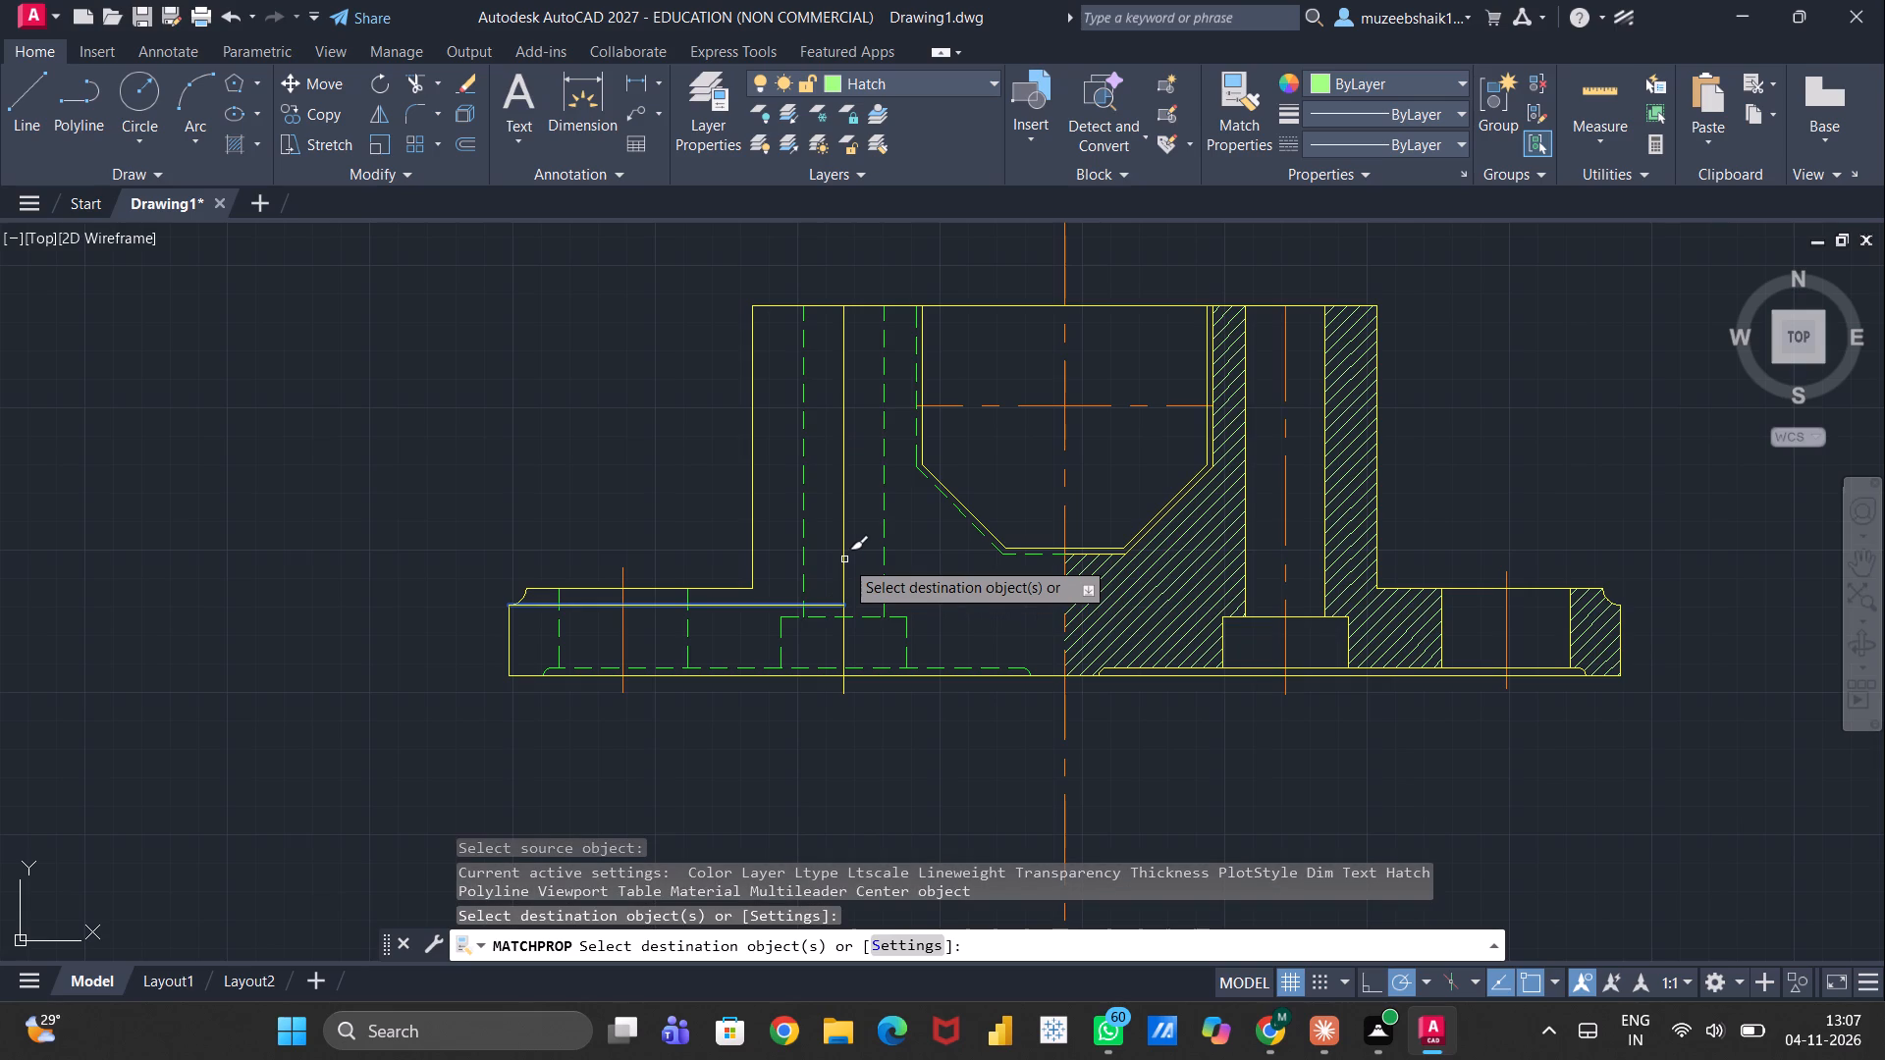
key(Escape)
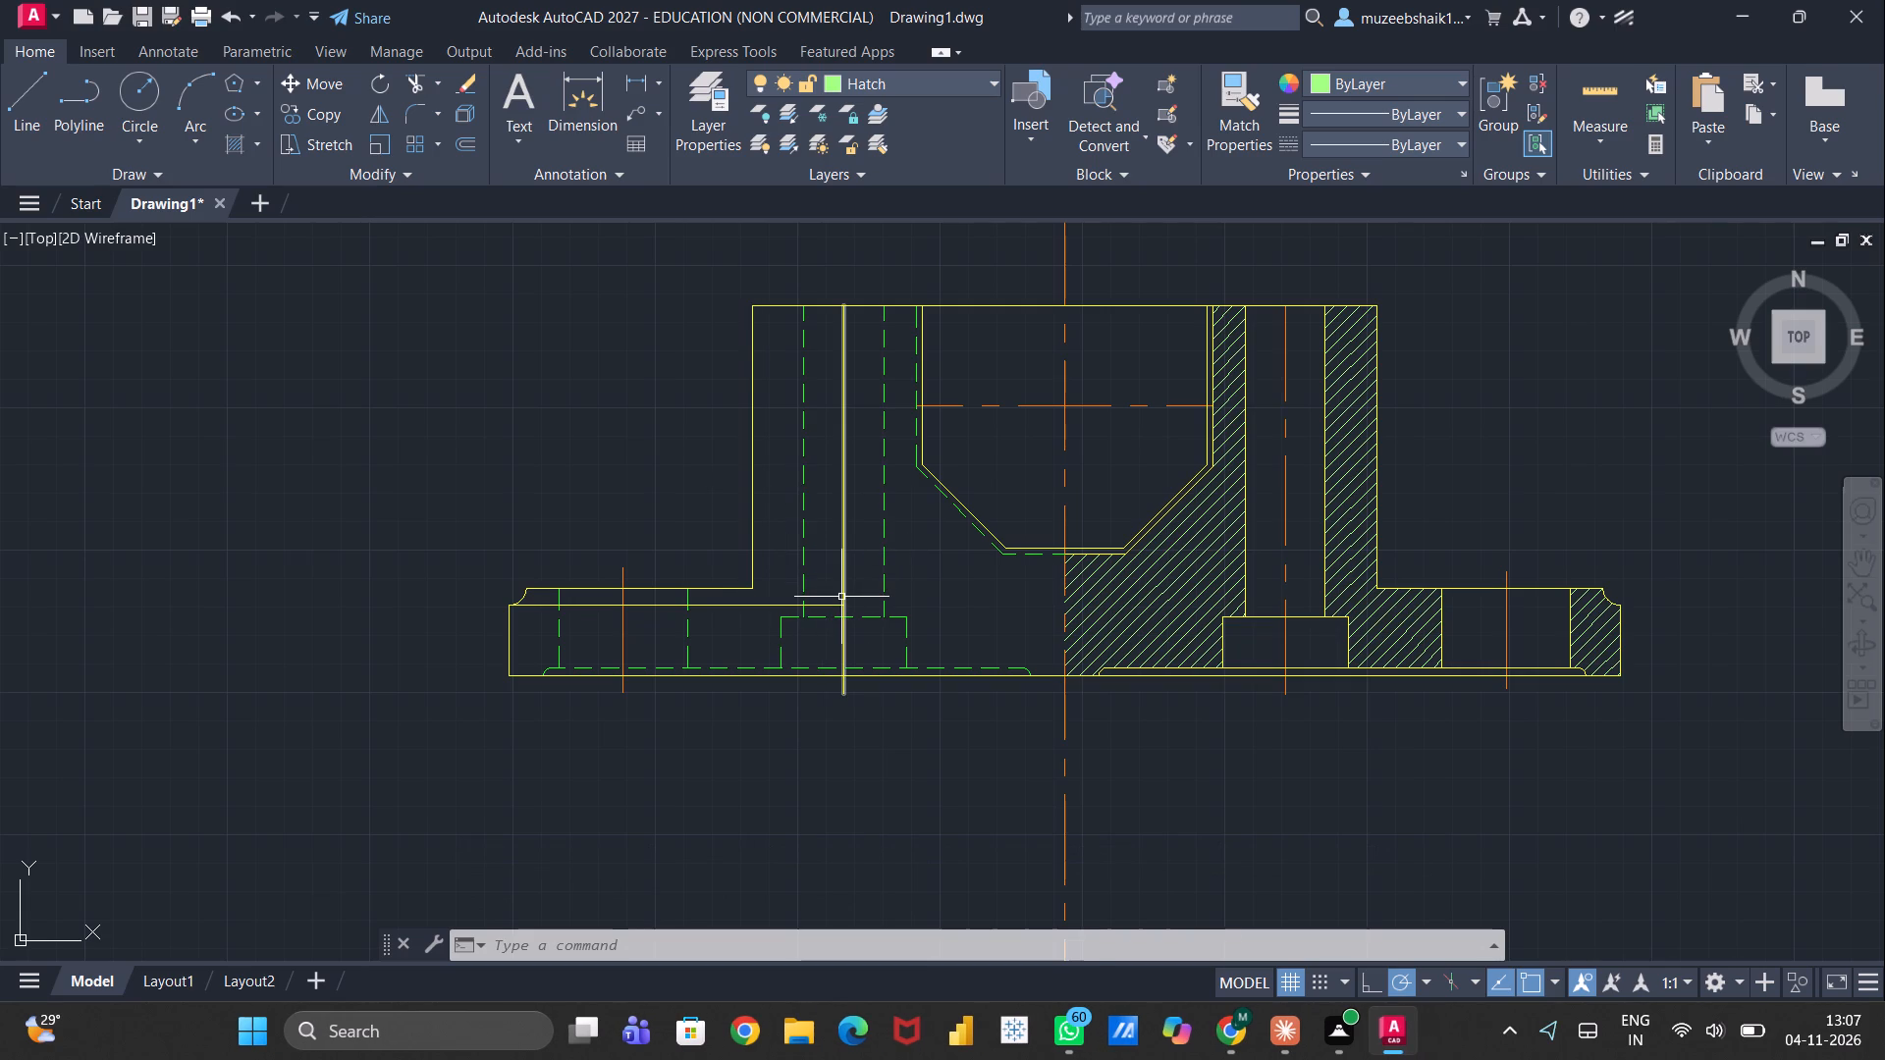
Fillet the shortened flange edge and the vertical line through the left counterbored hole with radius 3, in no-trim mode.
key(f)
key(Return)
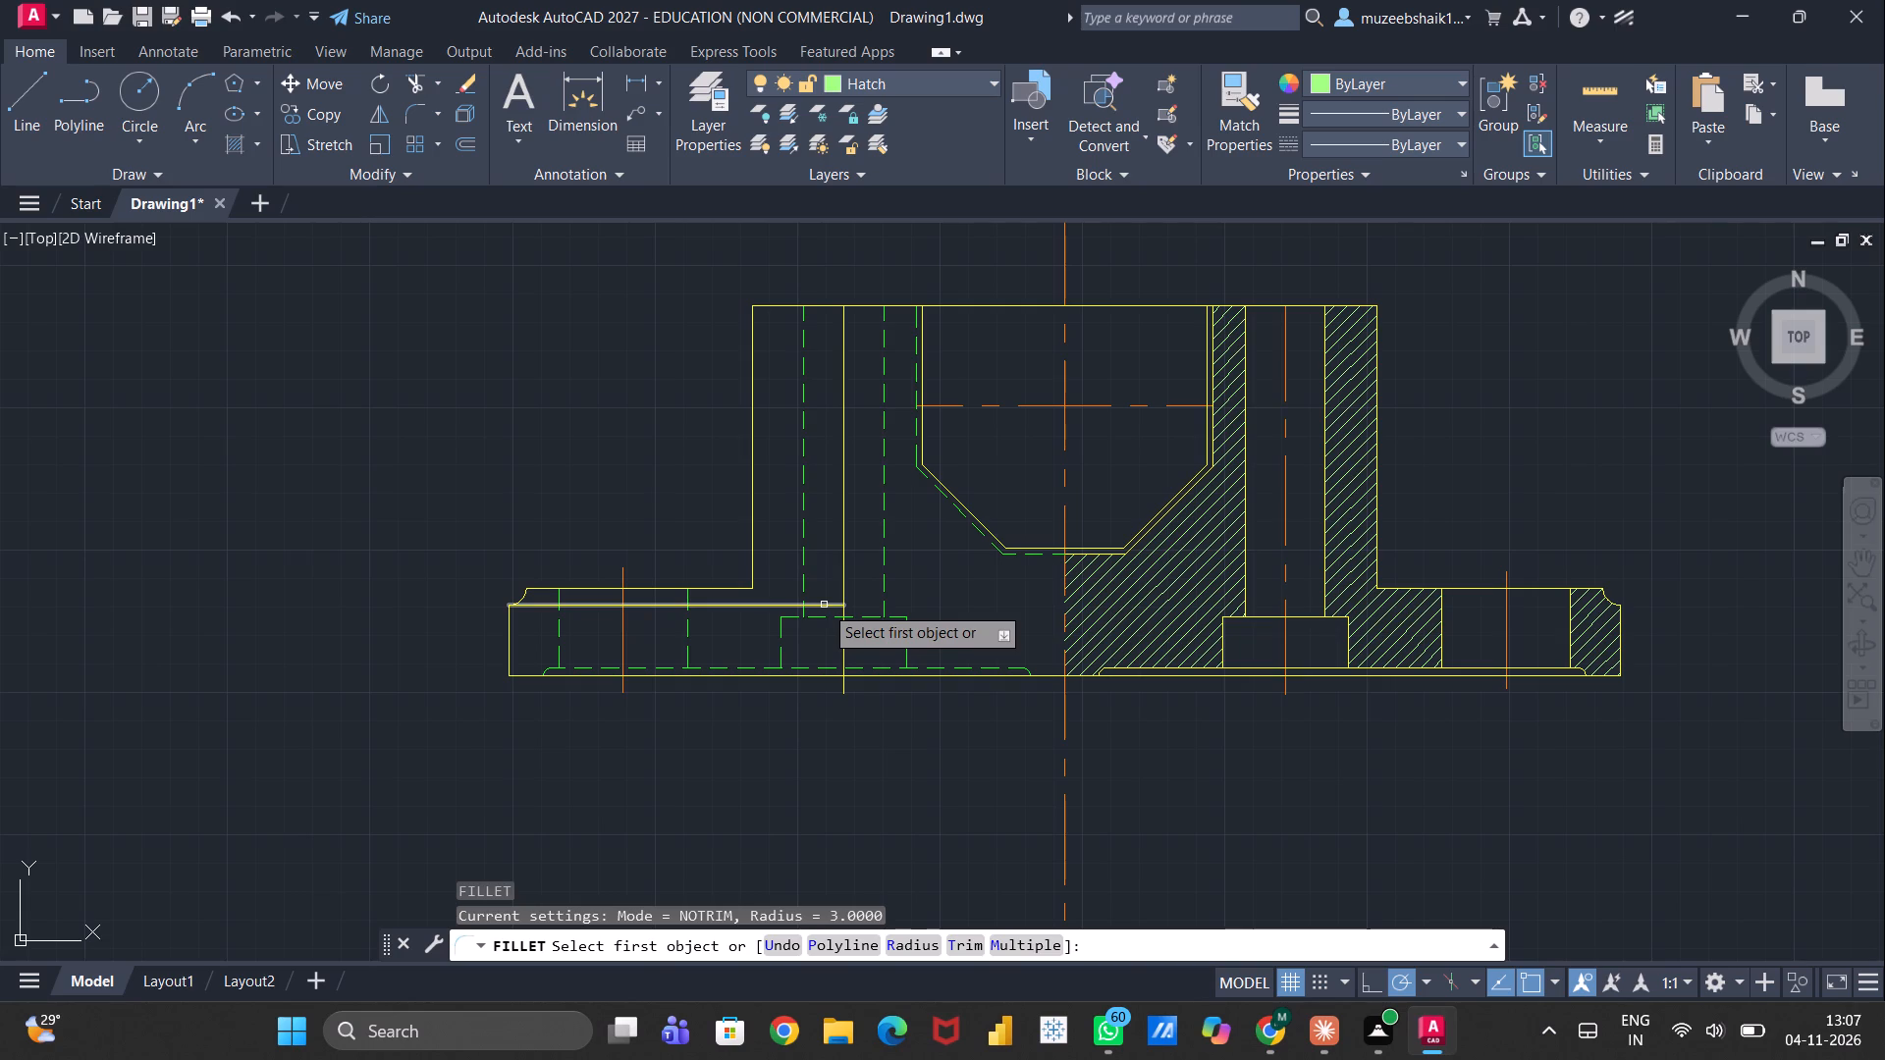
click(824, 605)
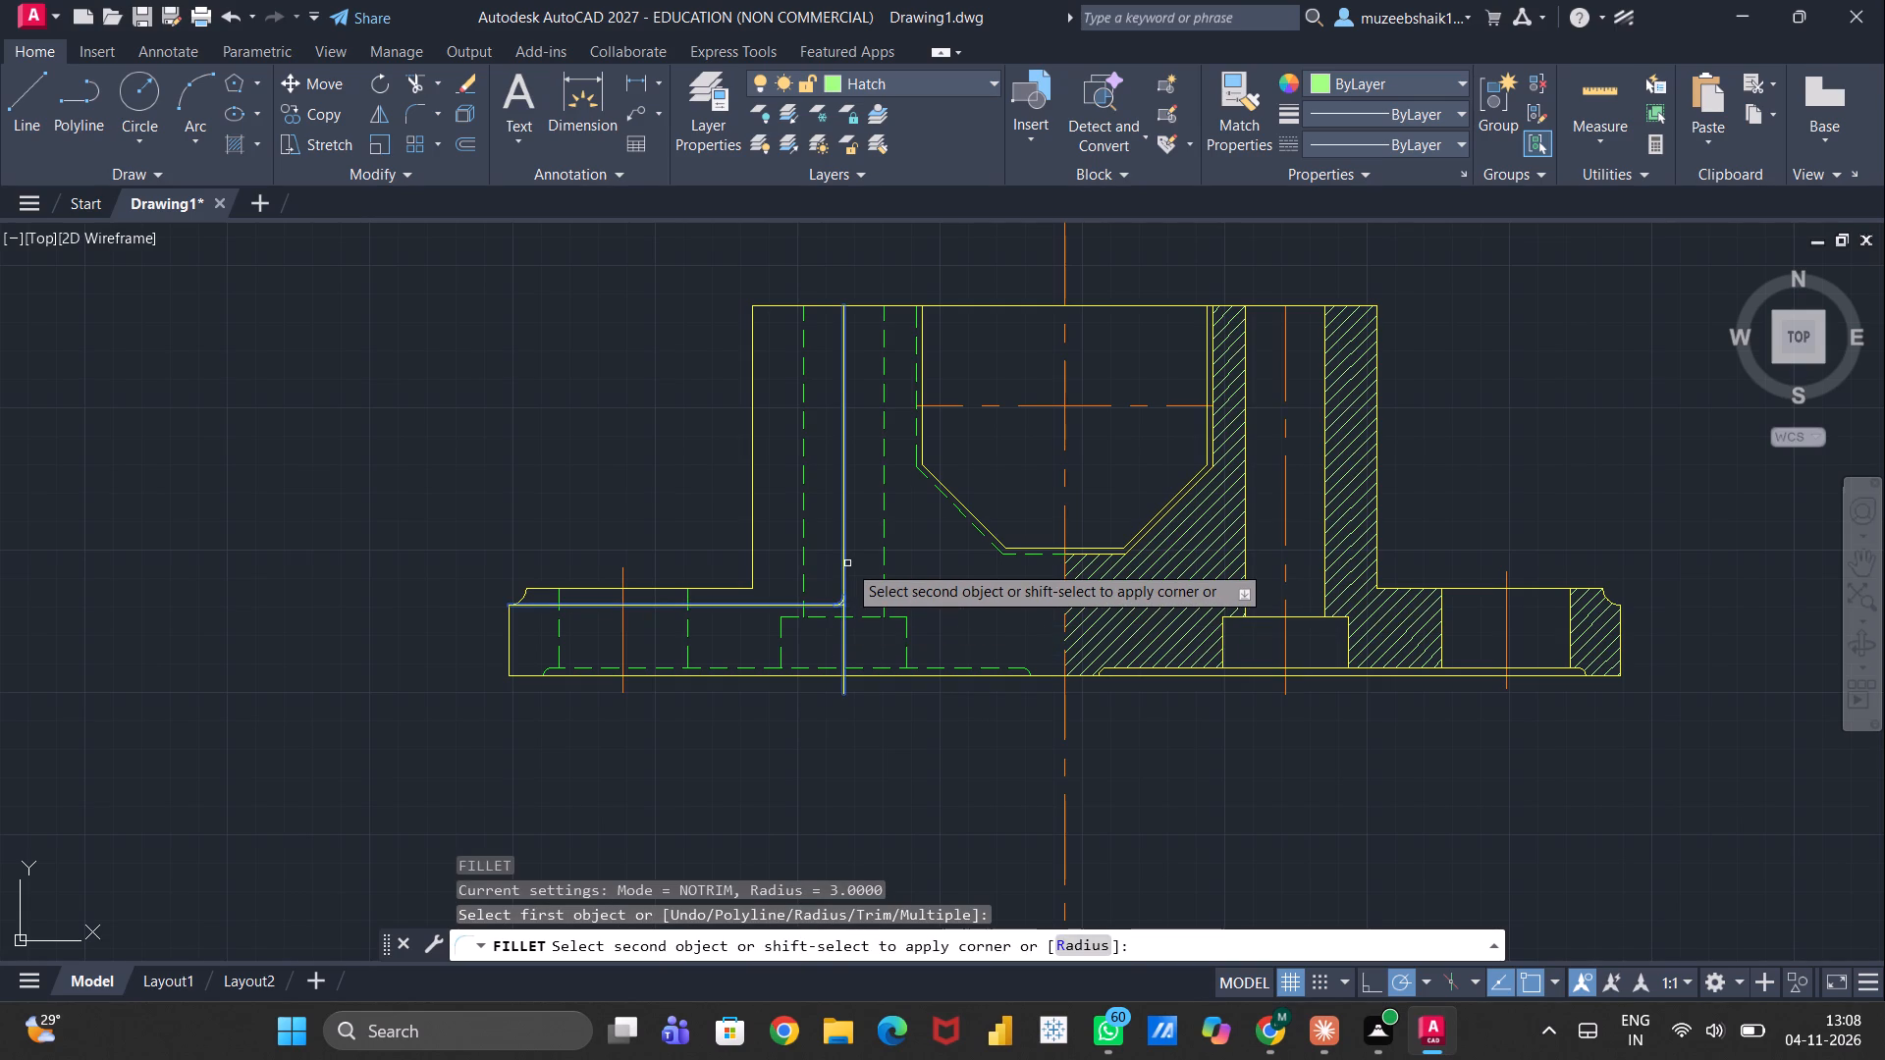
click(847, 563)
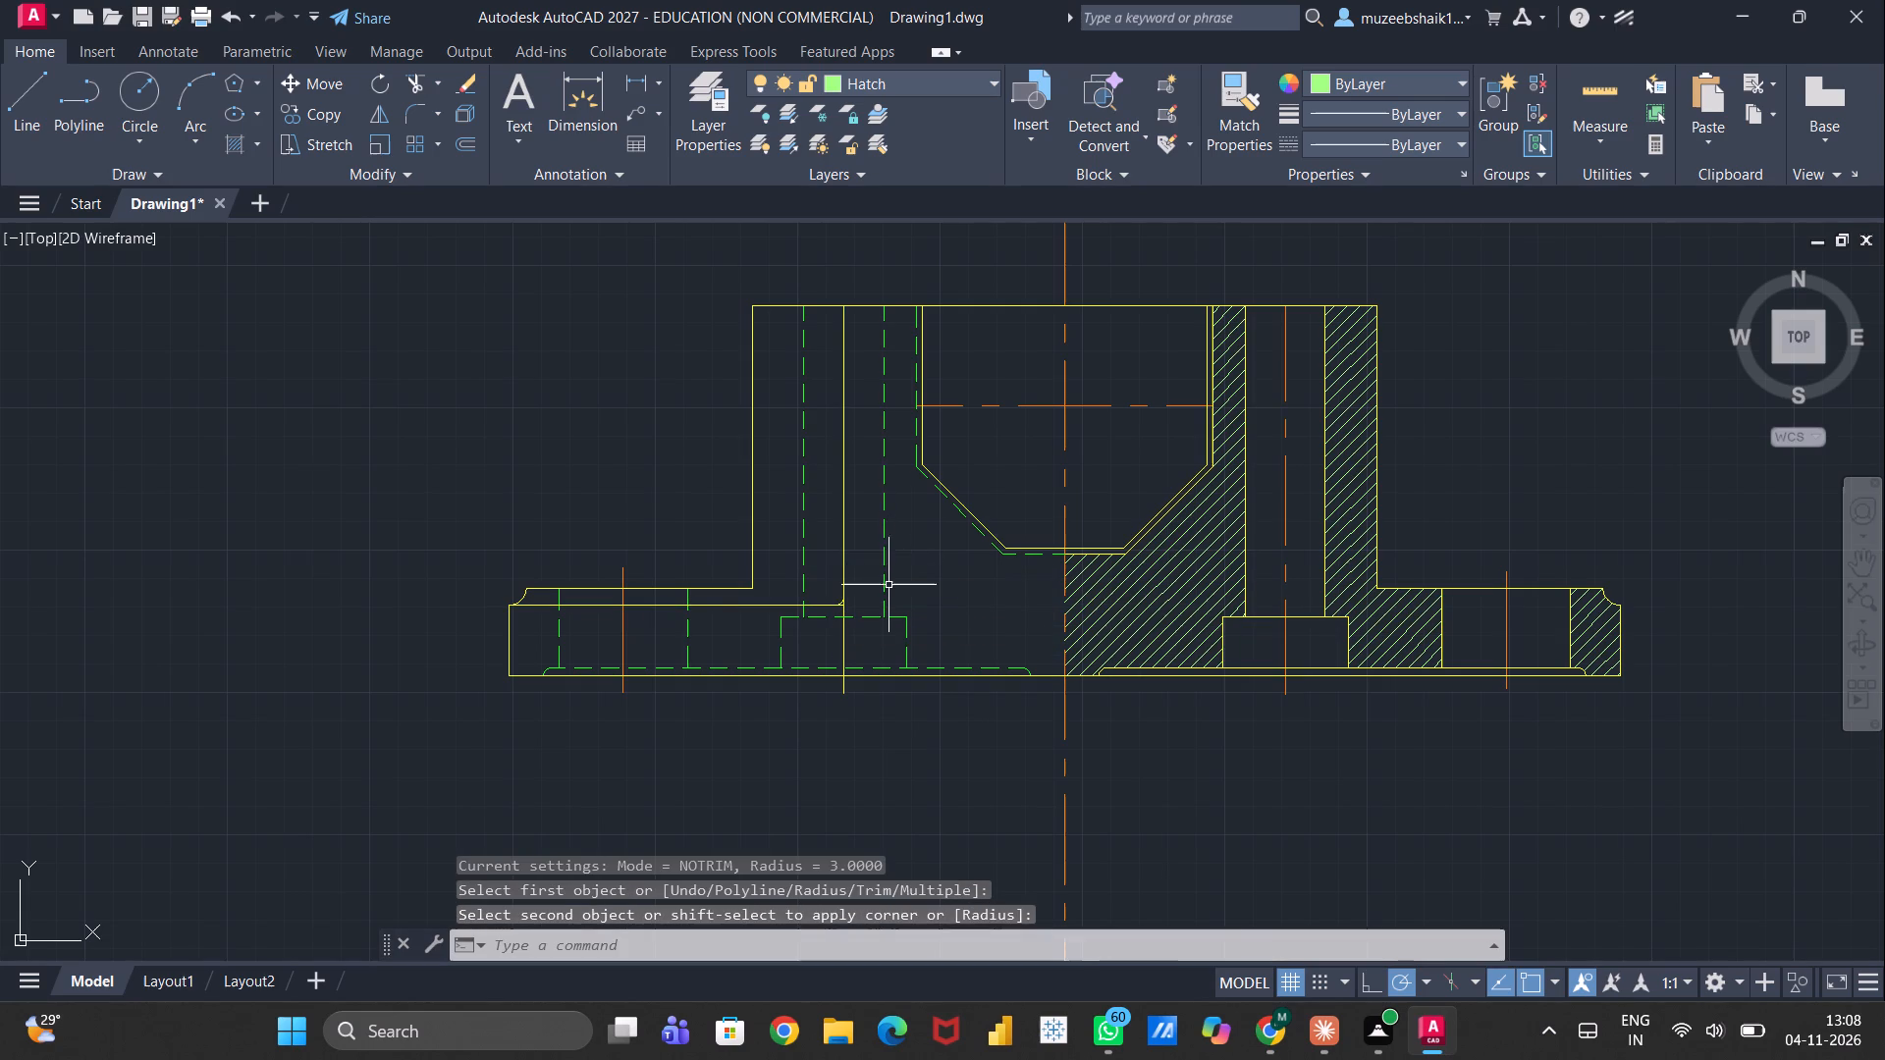
Trim the horizontal edge's leftover piece between the new fillet arc and the vertical line.
scroll(881, 592, up, 3)
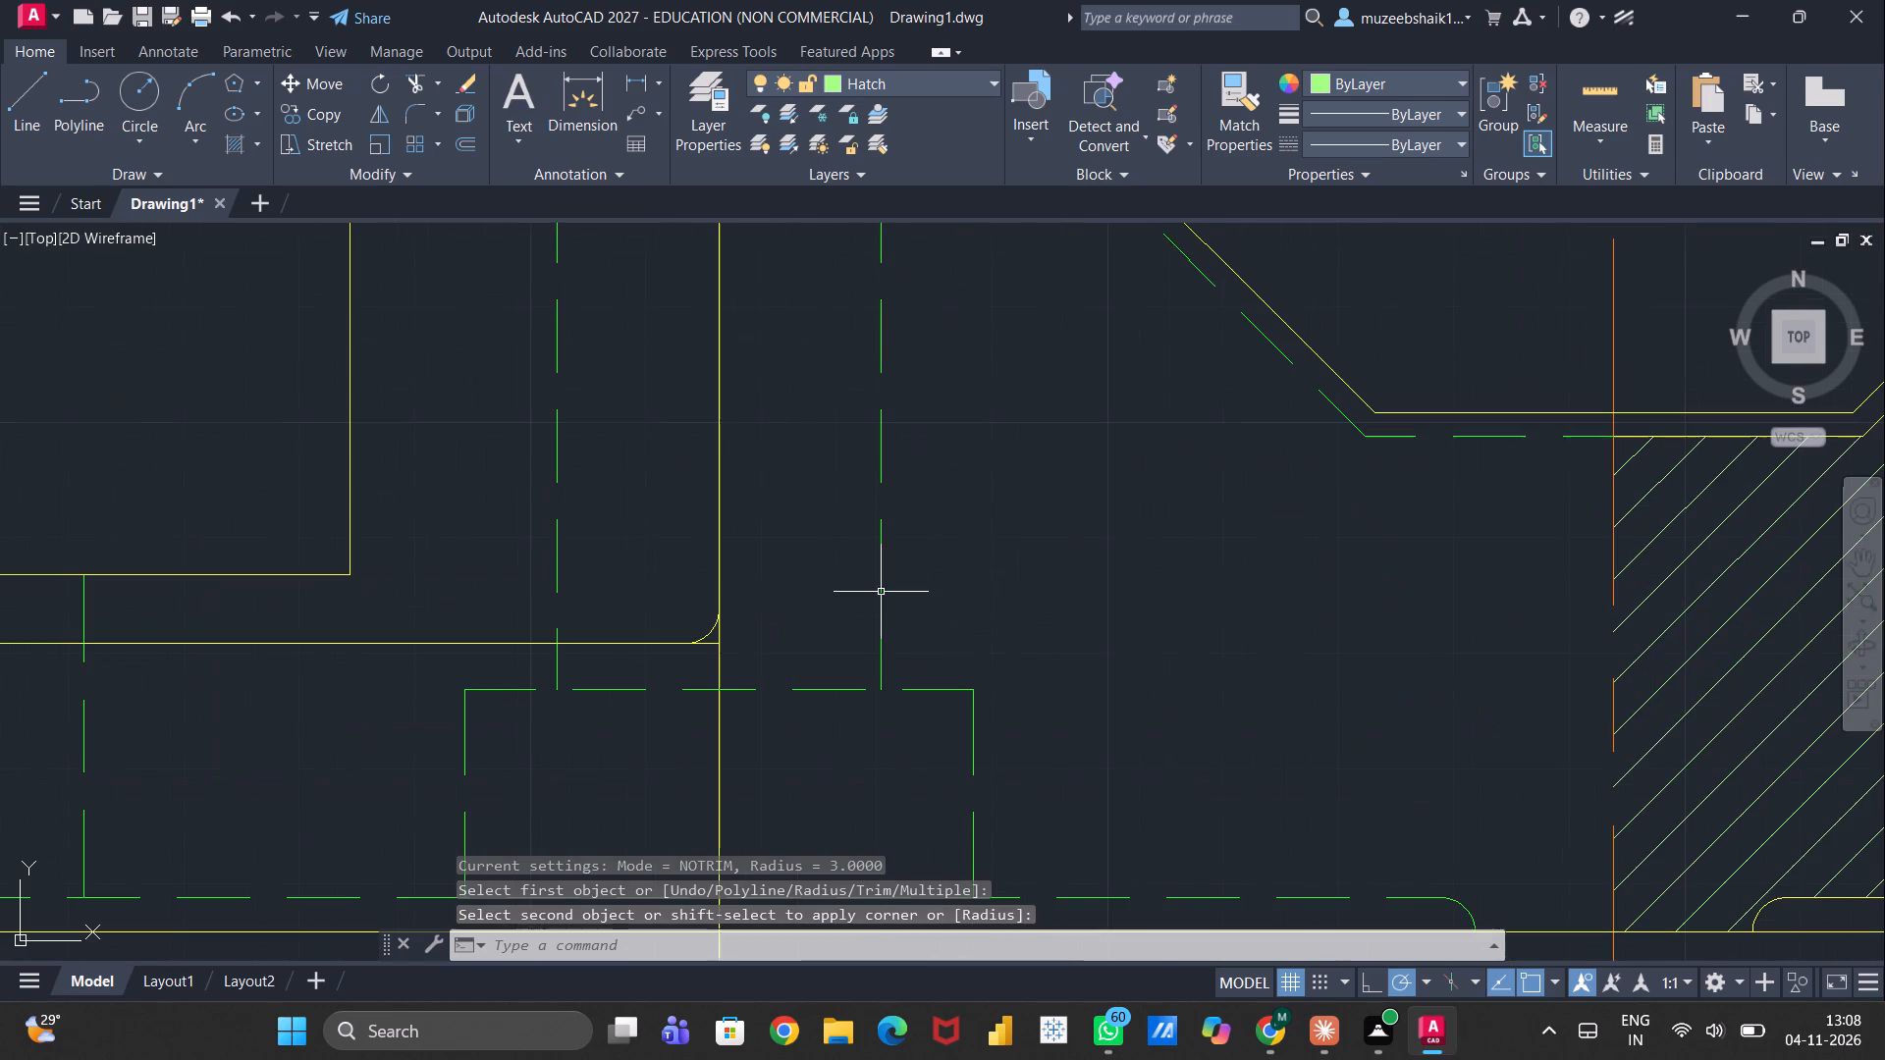
text(tr)
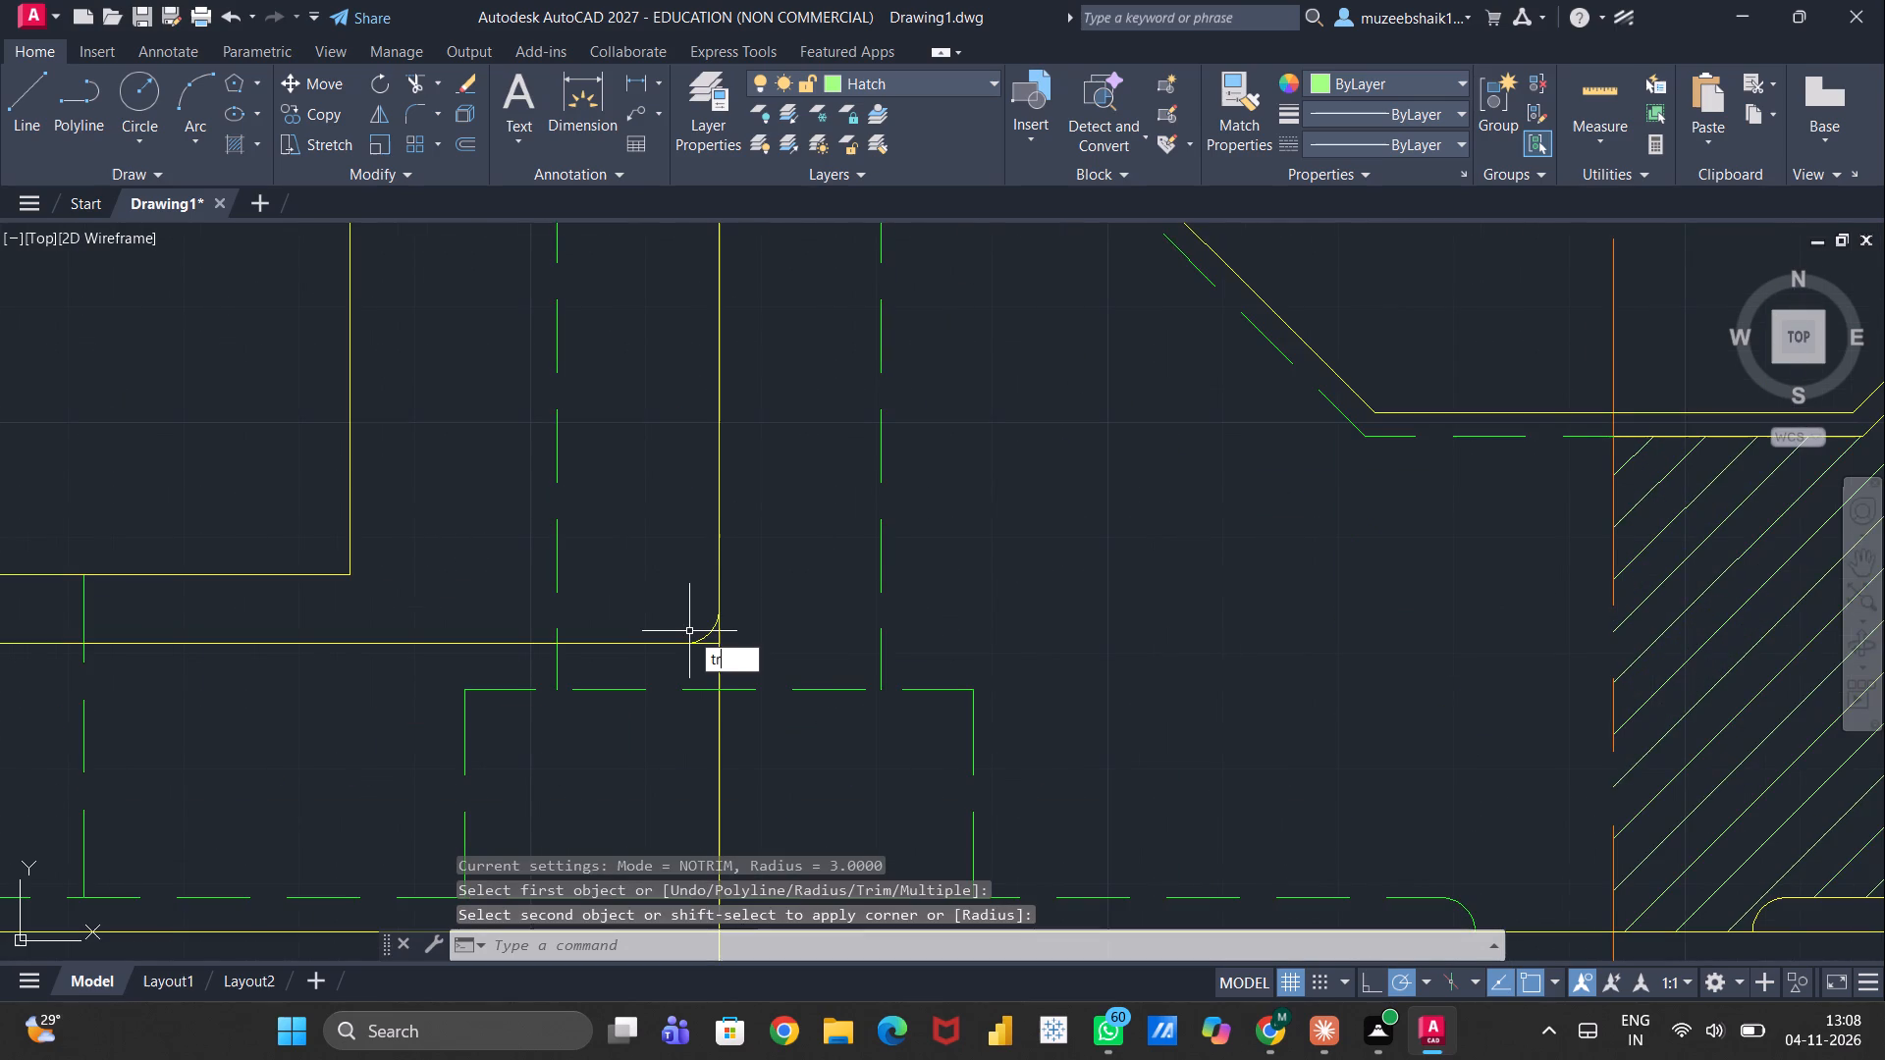
key(Return)
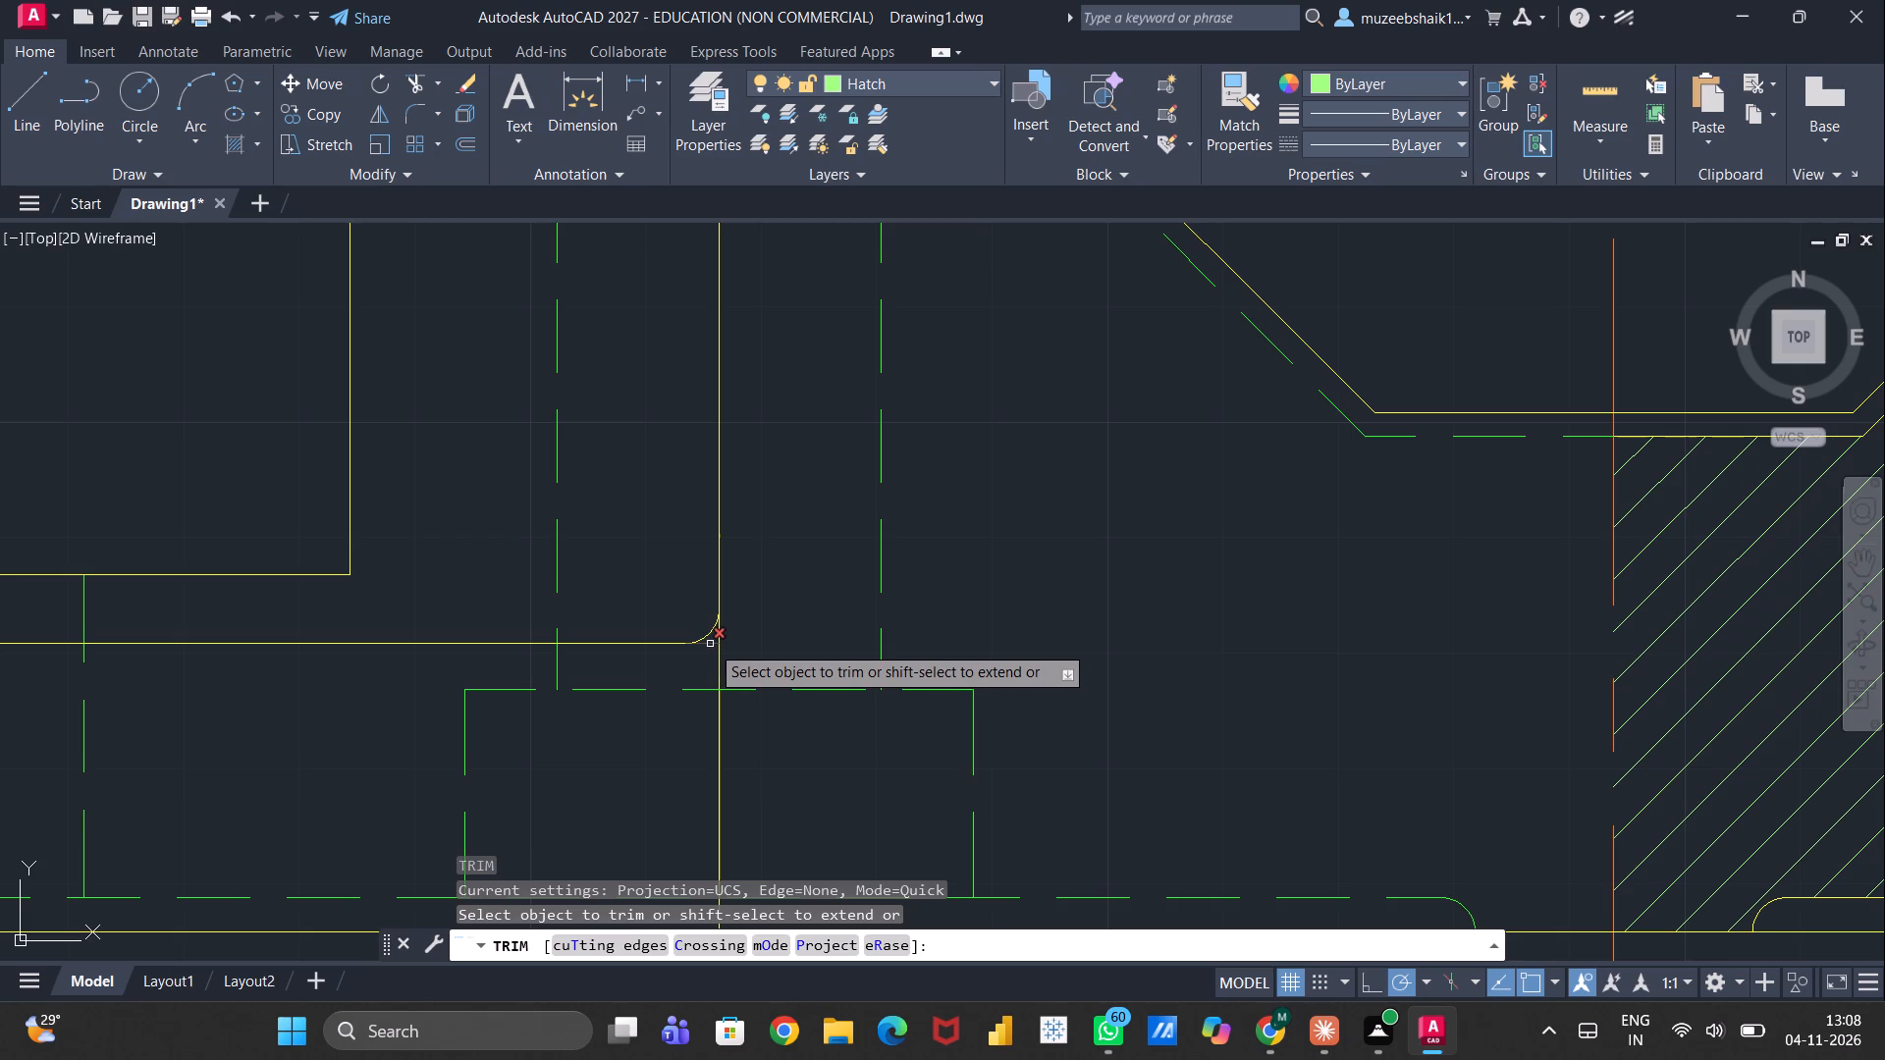
click(710, 644)
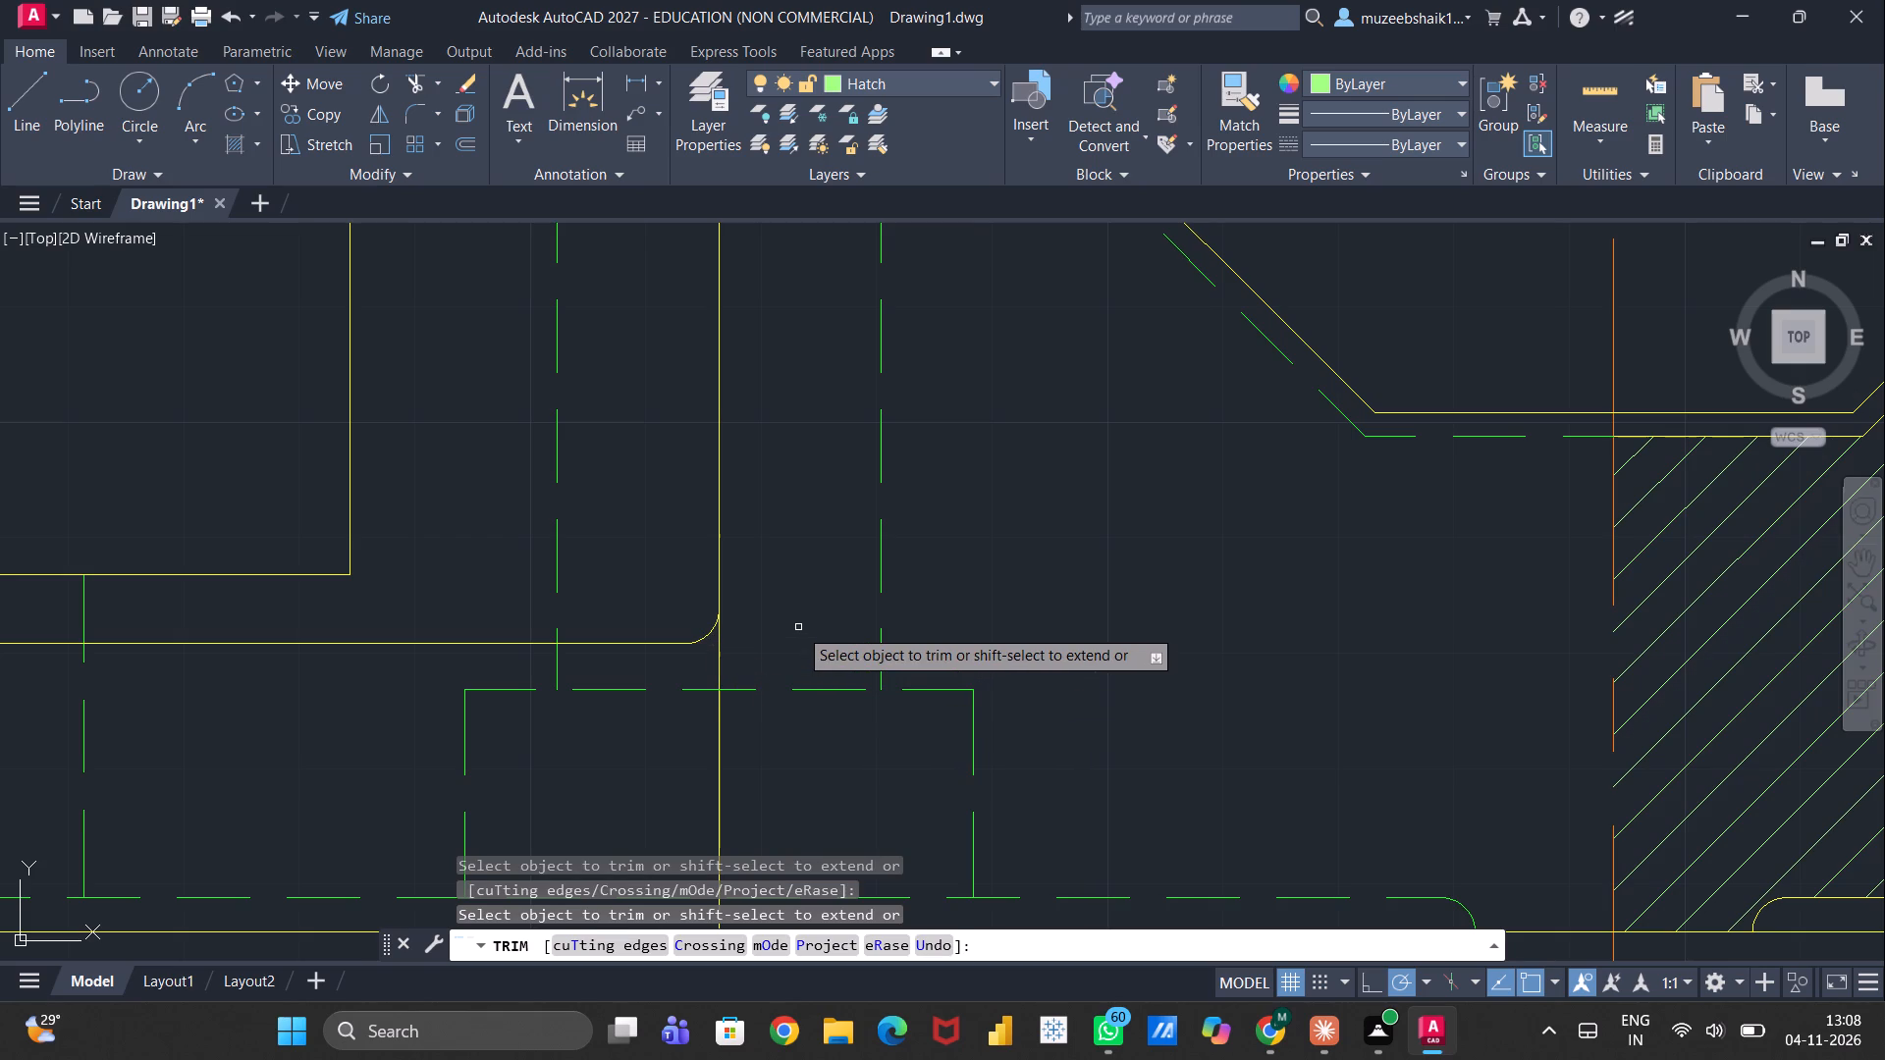
key(Escape)
Break the vertical line through the left counterbored hole just above the upper end of the fillet arc.
scroll(798, 627, down, 2)
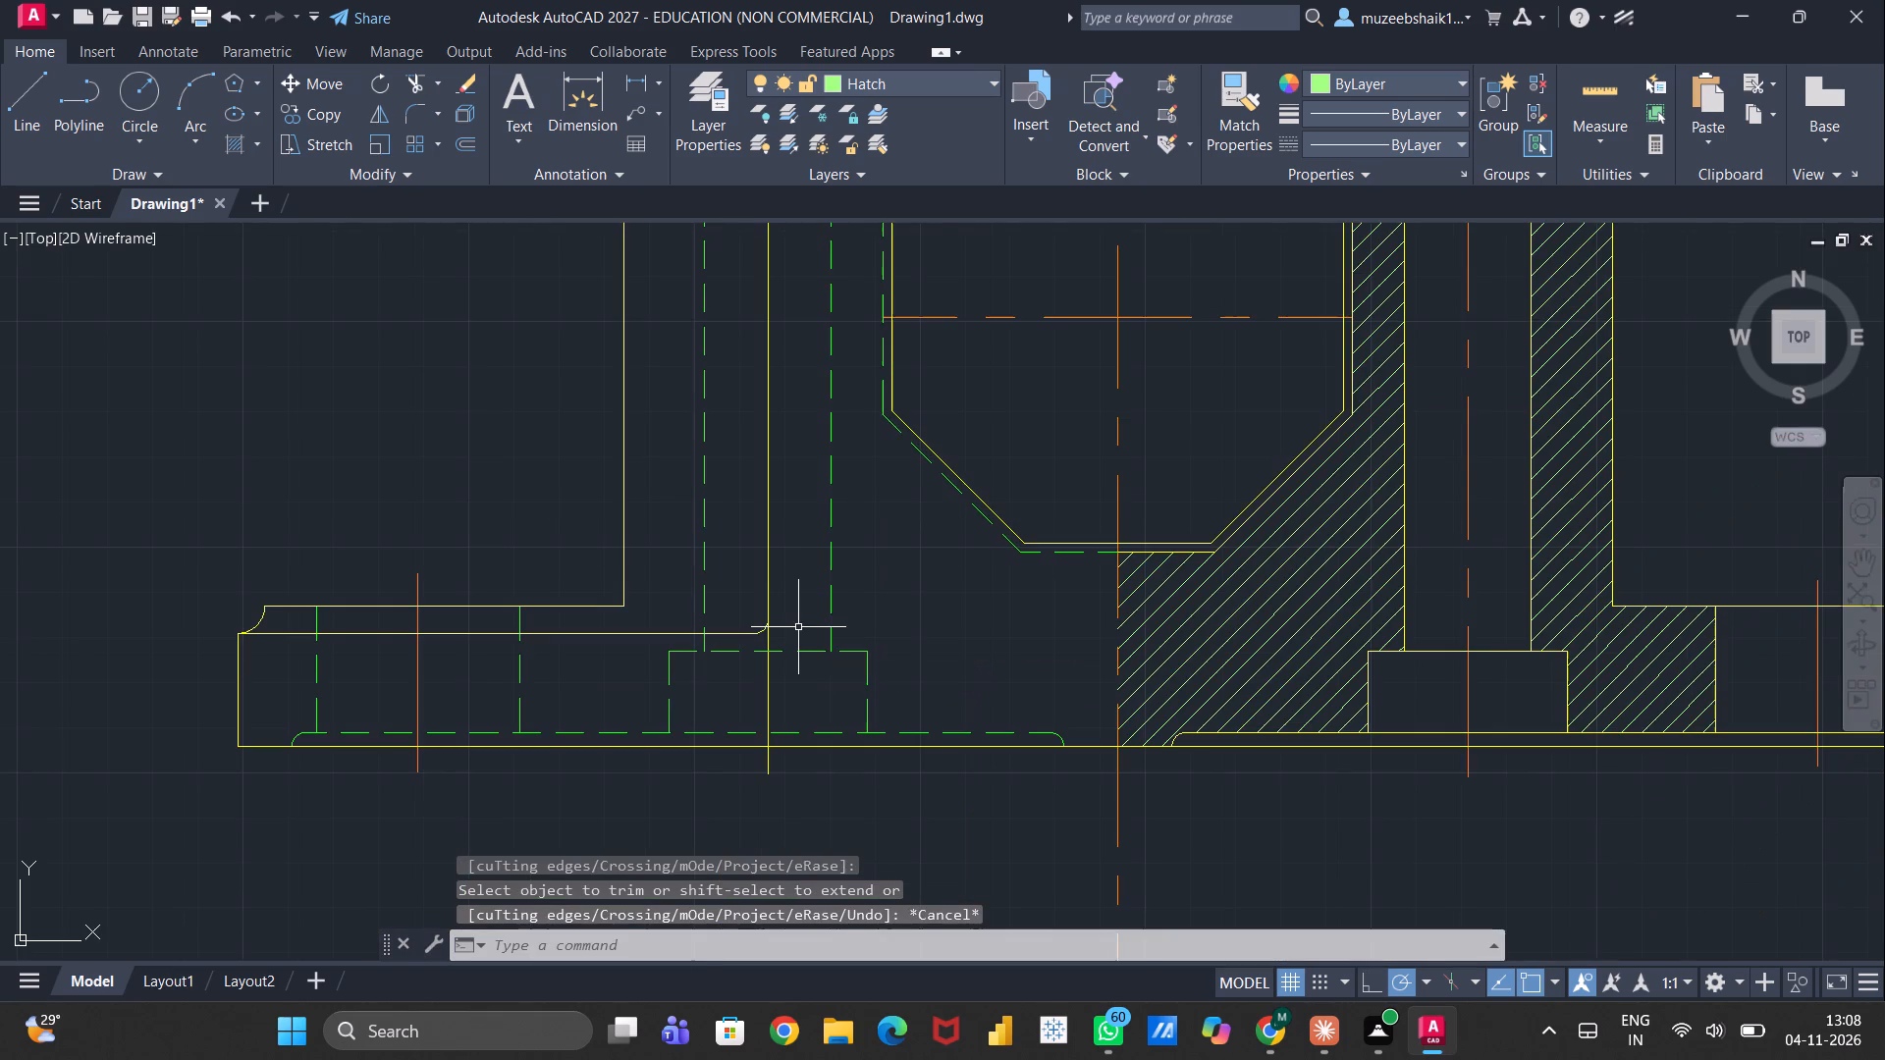
scroll(798, 627, up, 1)
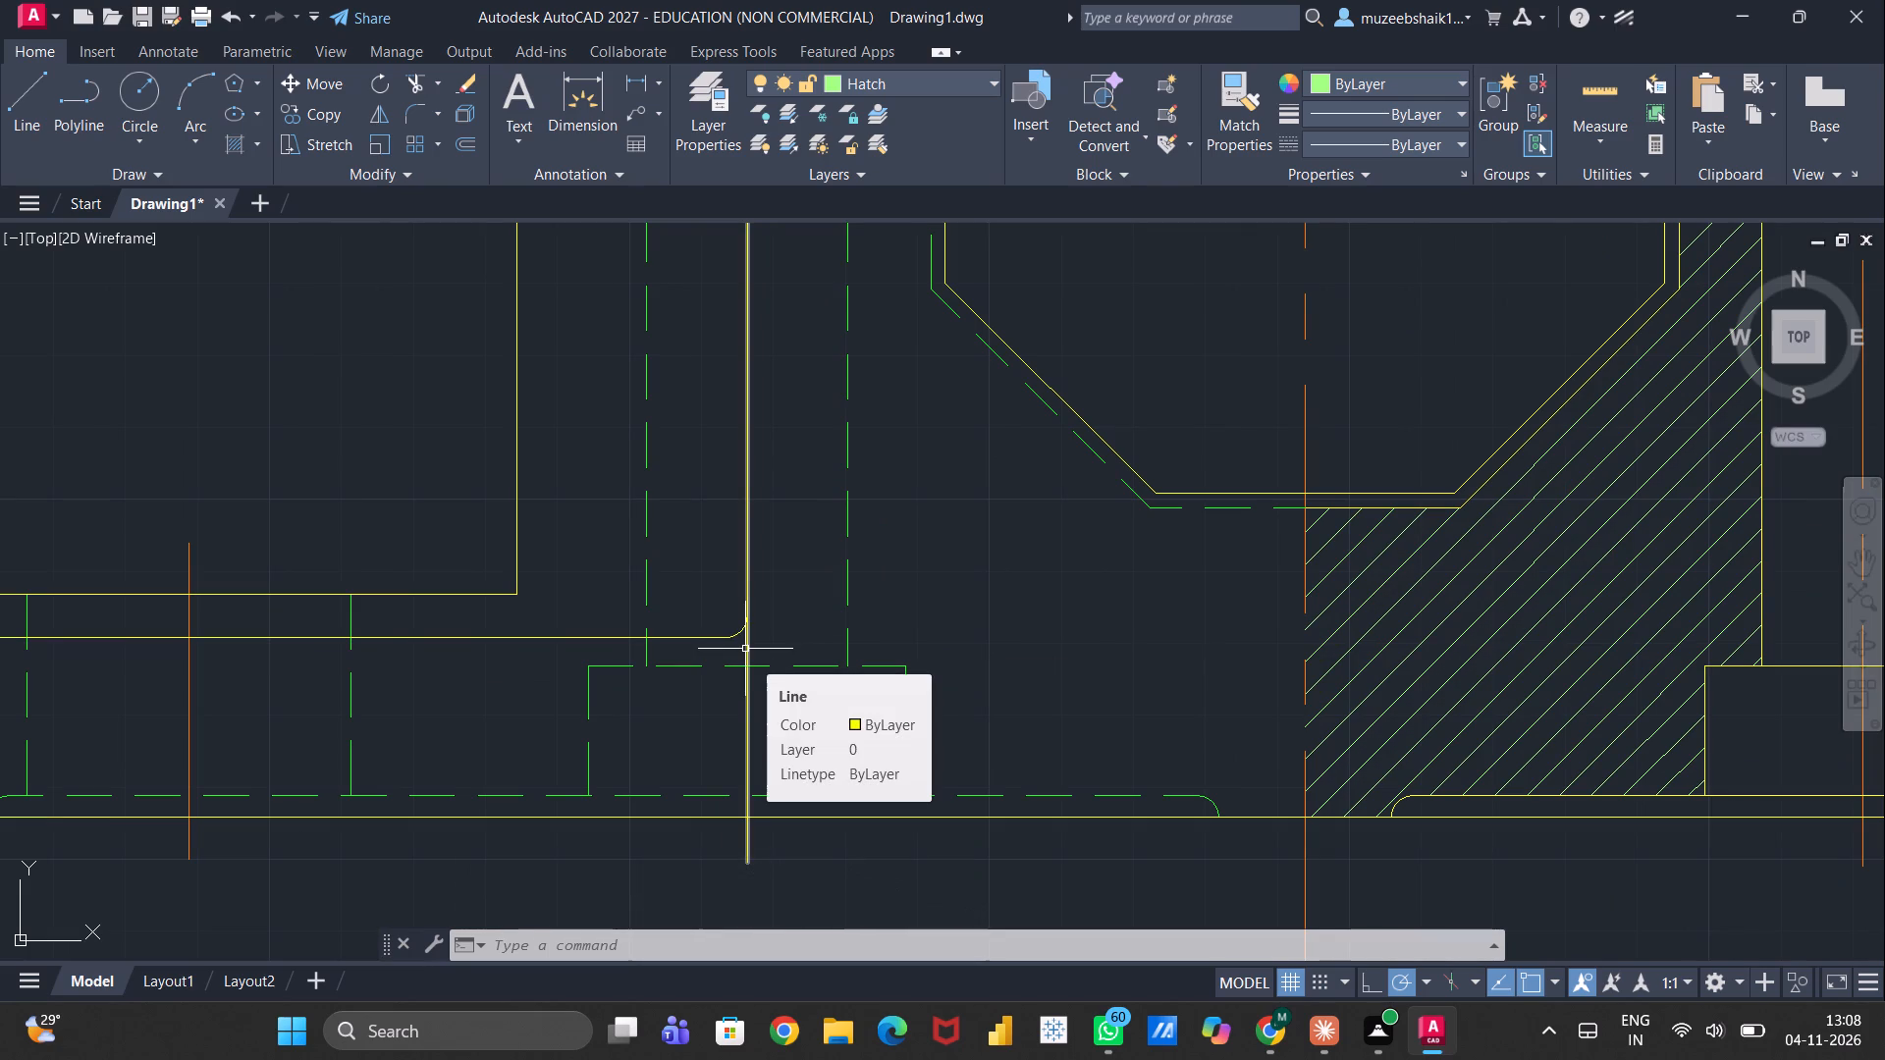
scroll(757, 649, up, 2)
scroll(757, 649, down, 1)
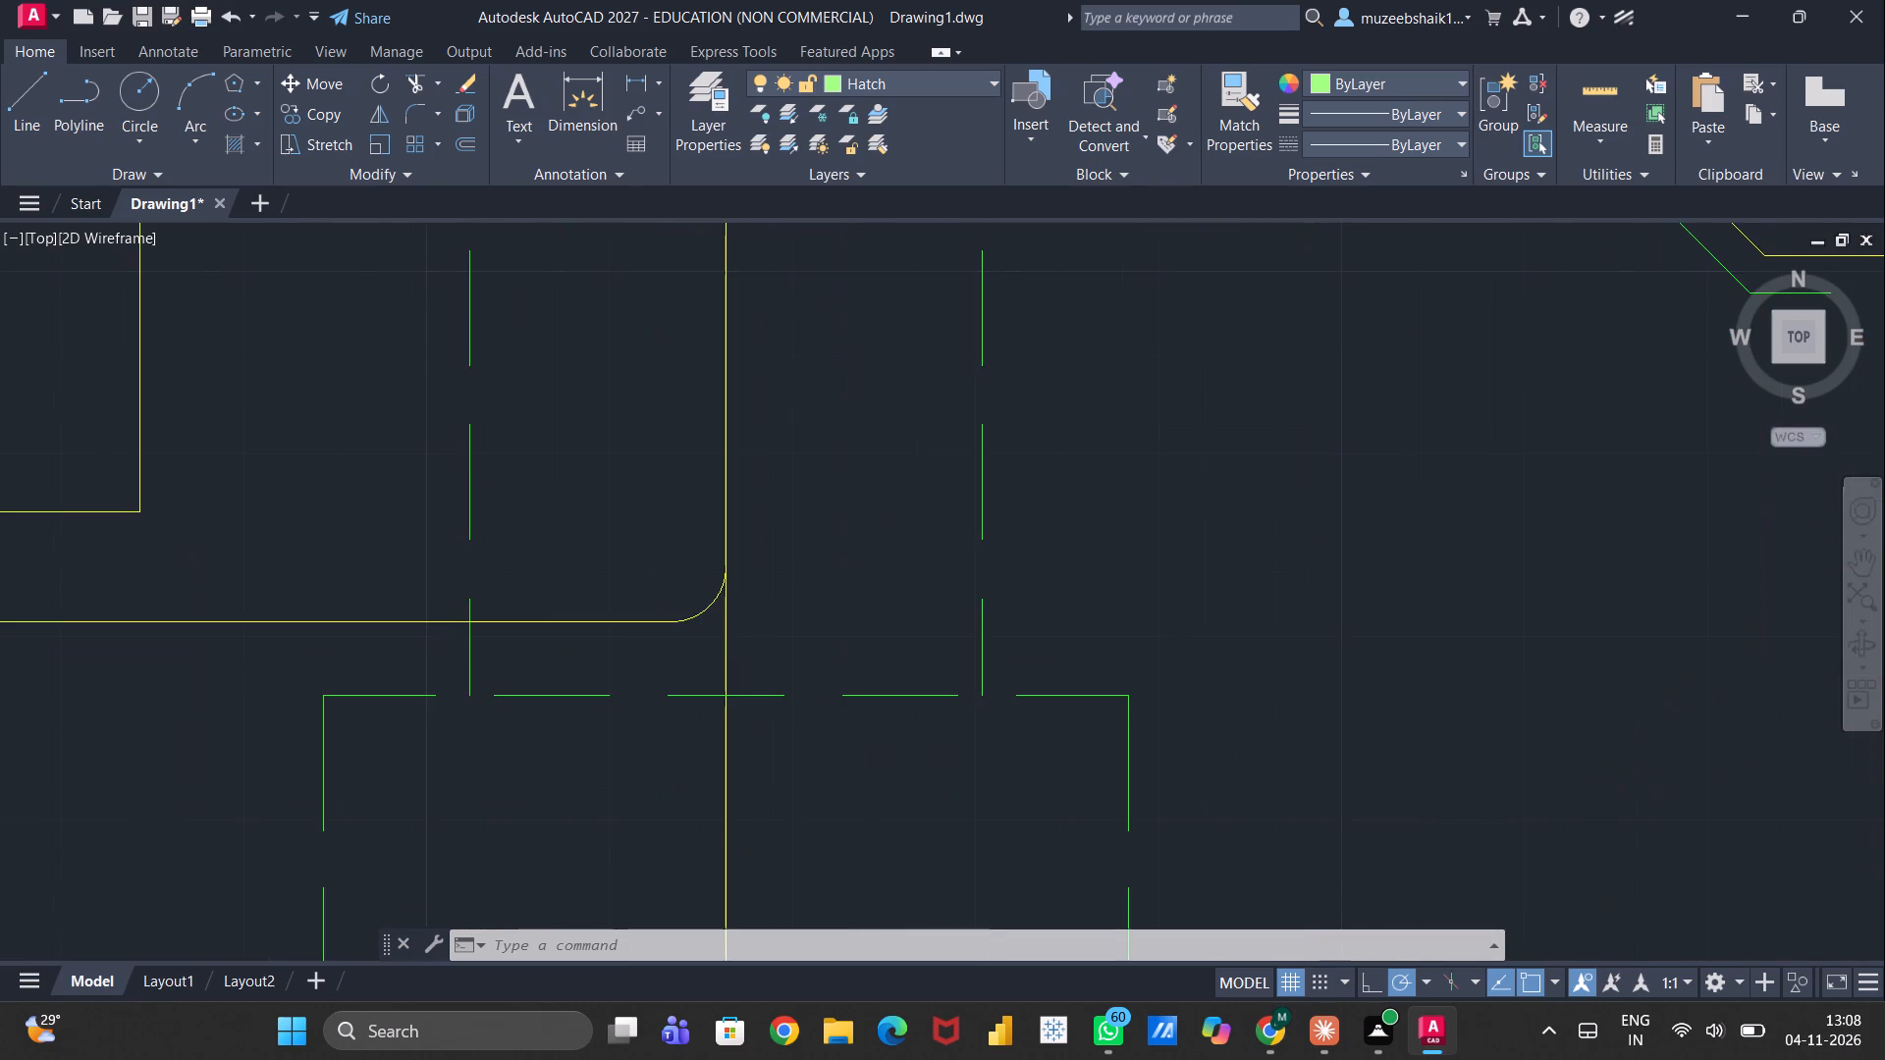
scroll(757, 649, down, 2)
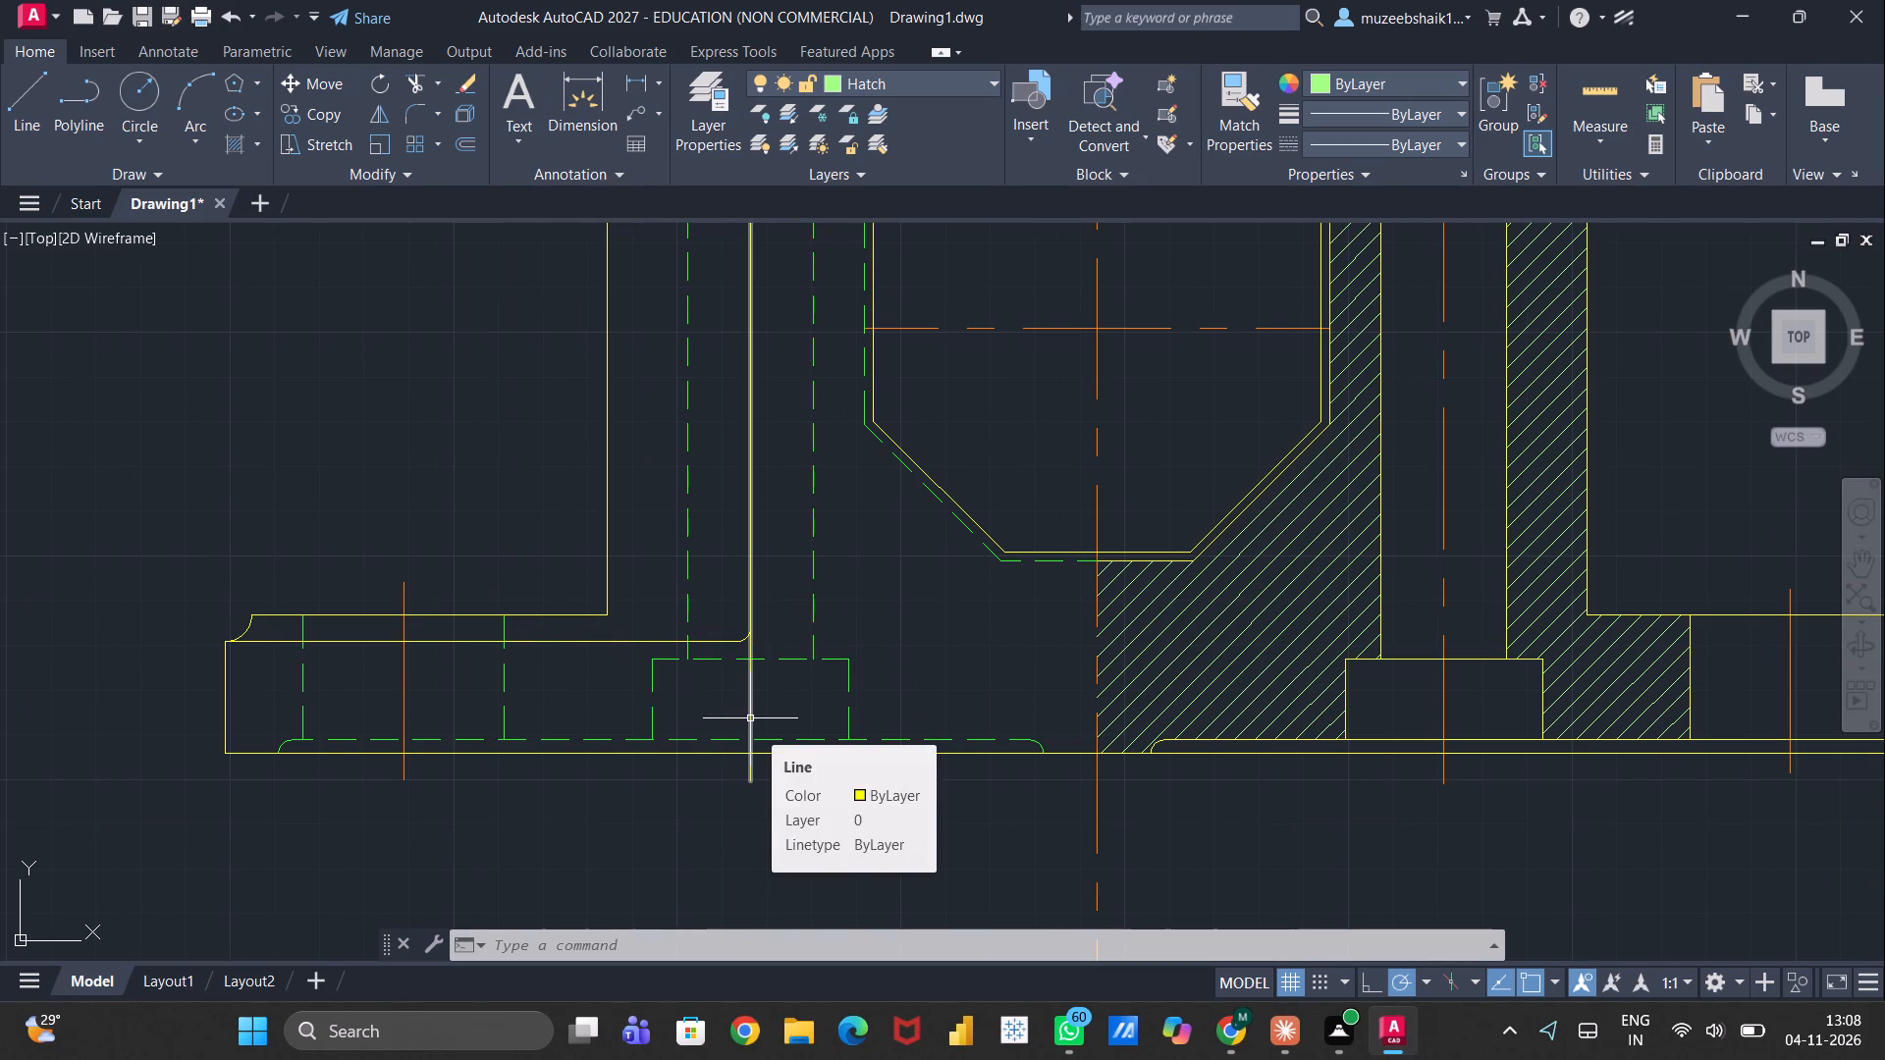
scroll(749, 716, up, 4)
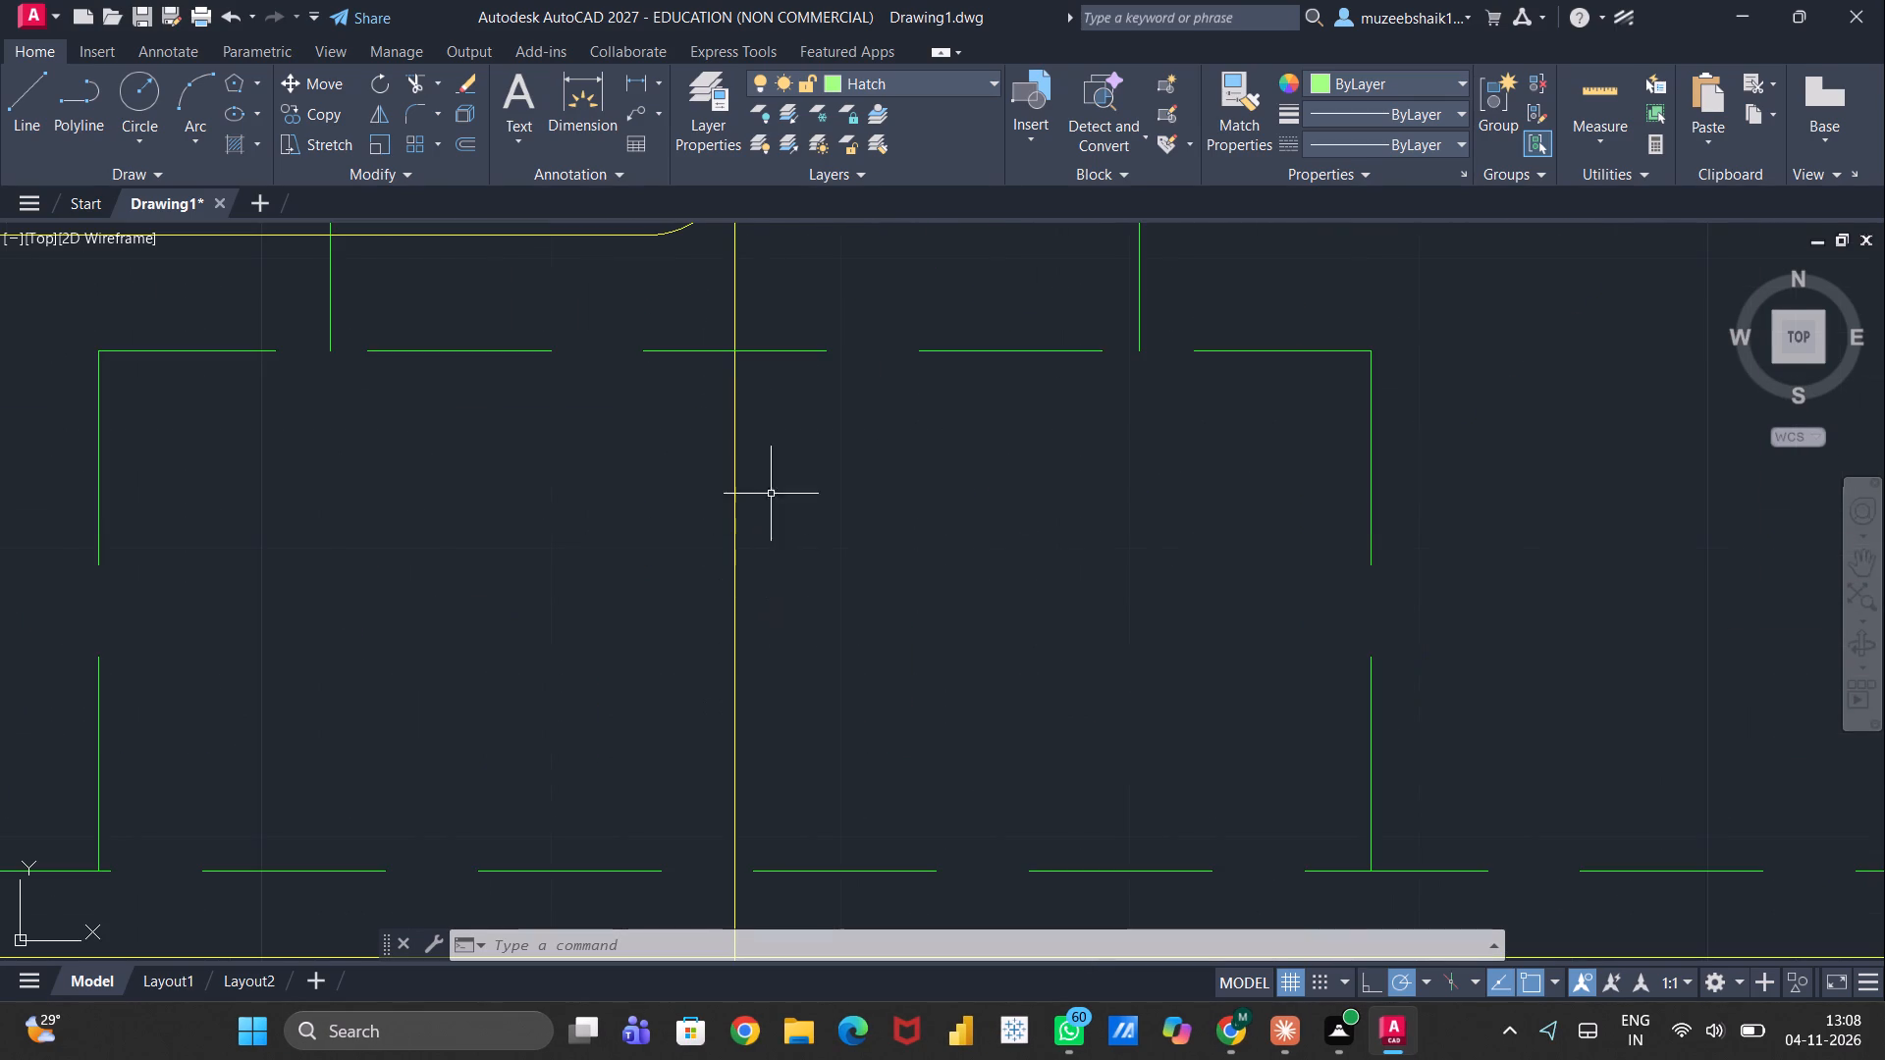
scroll(777, 494, down, 1)
scroll(781, 494, up, 1)
middle_drag(781, 494, 835, 844)
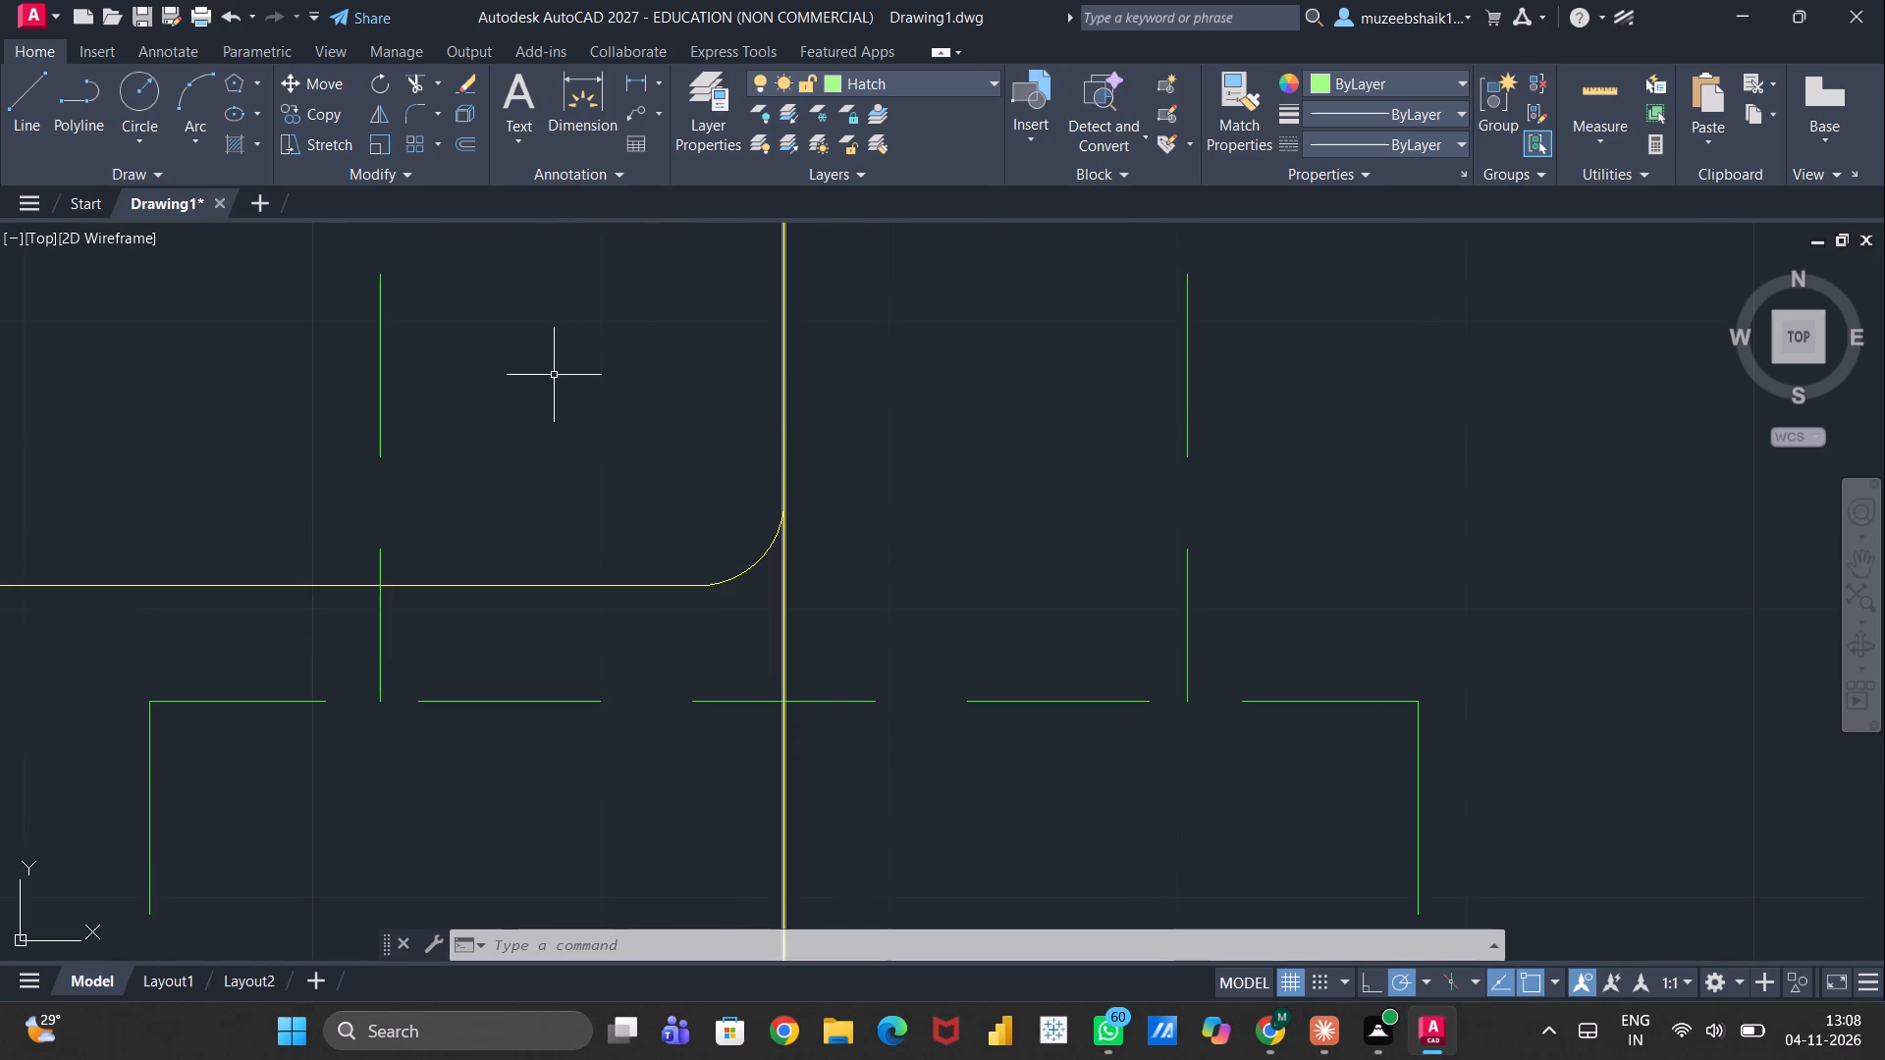
click(370, 177)
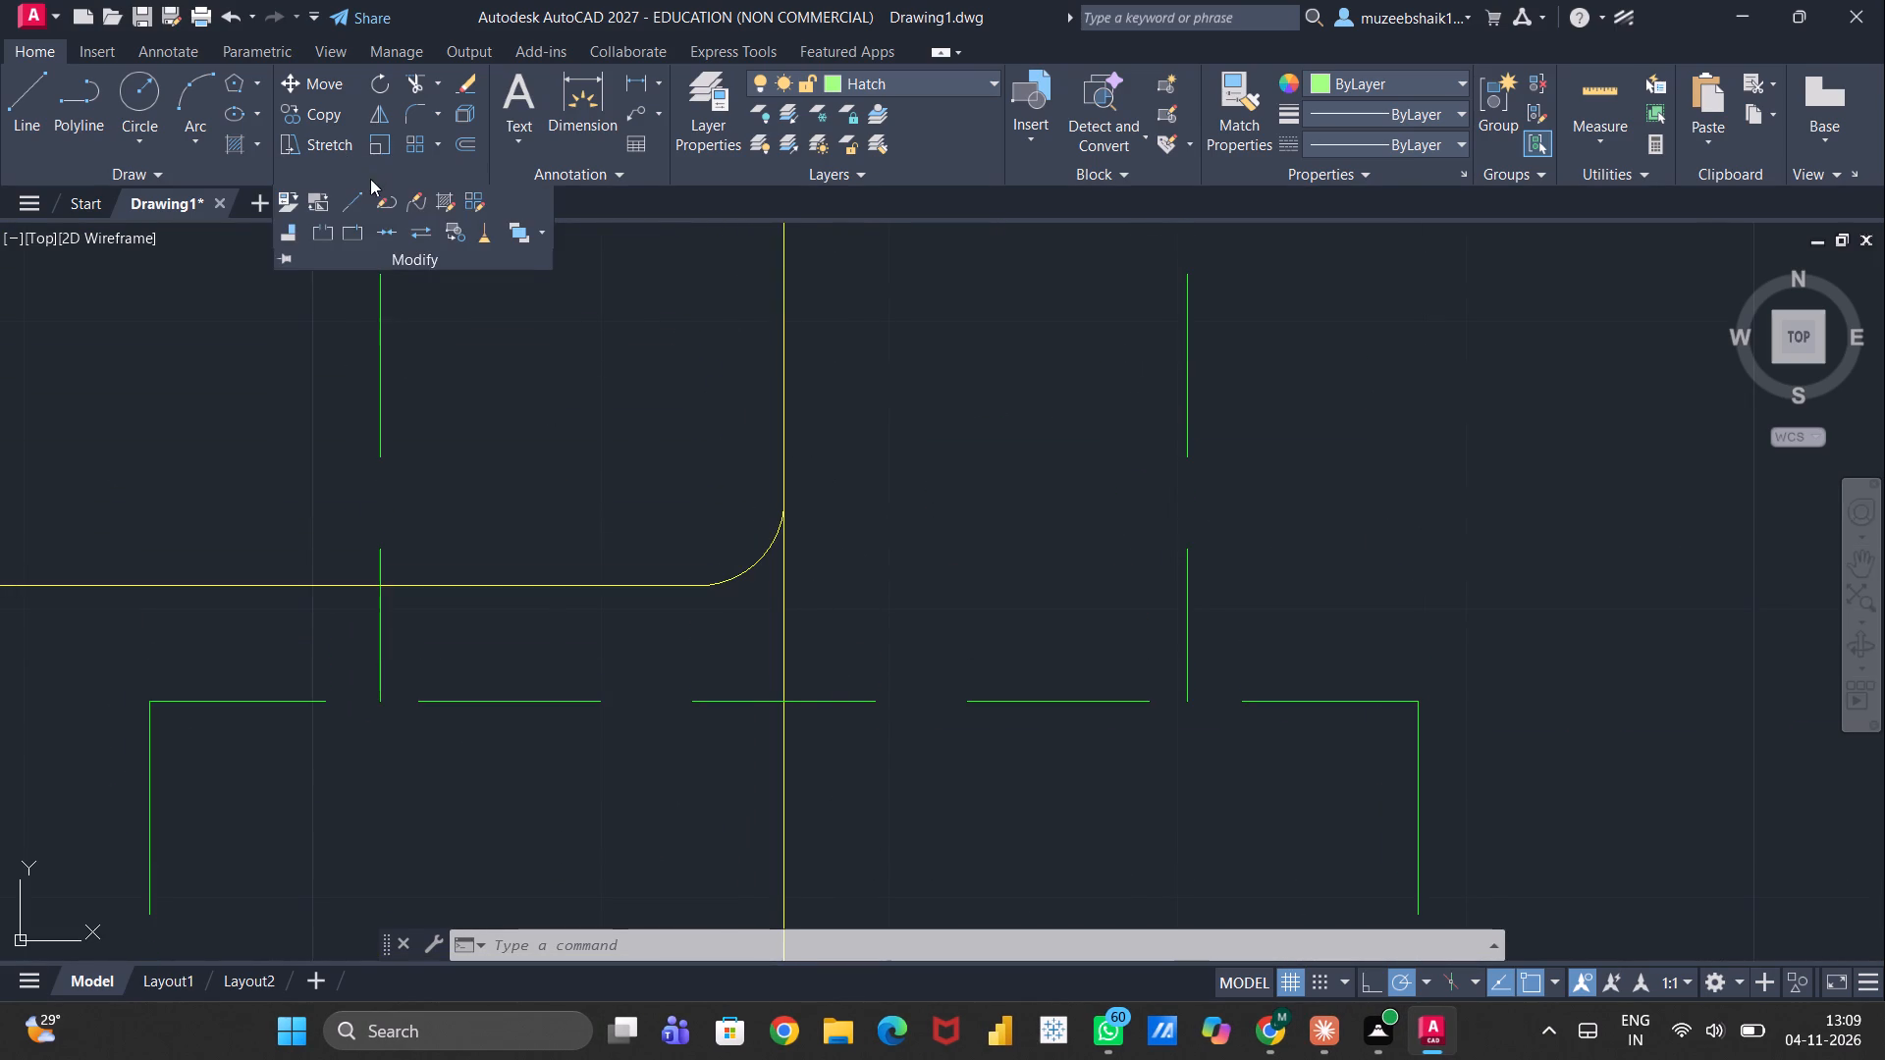
click(327, 227)
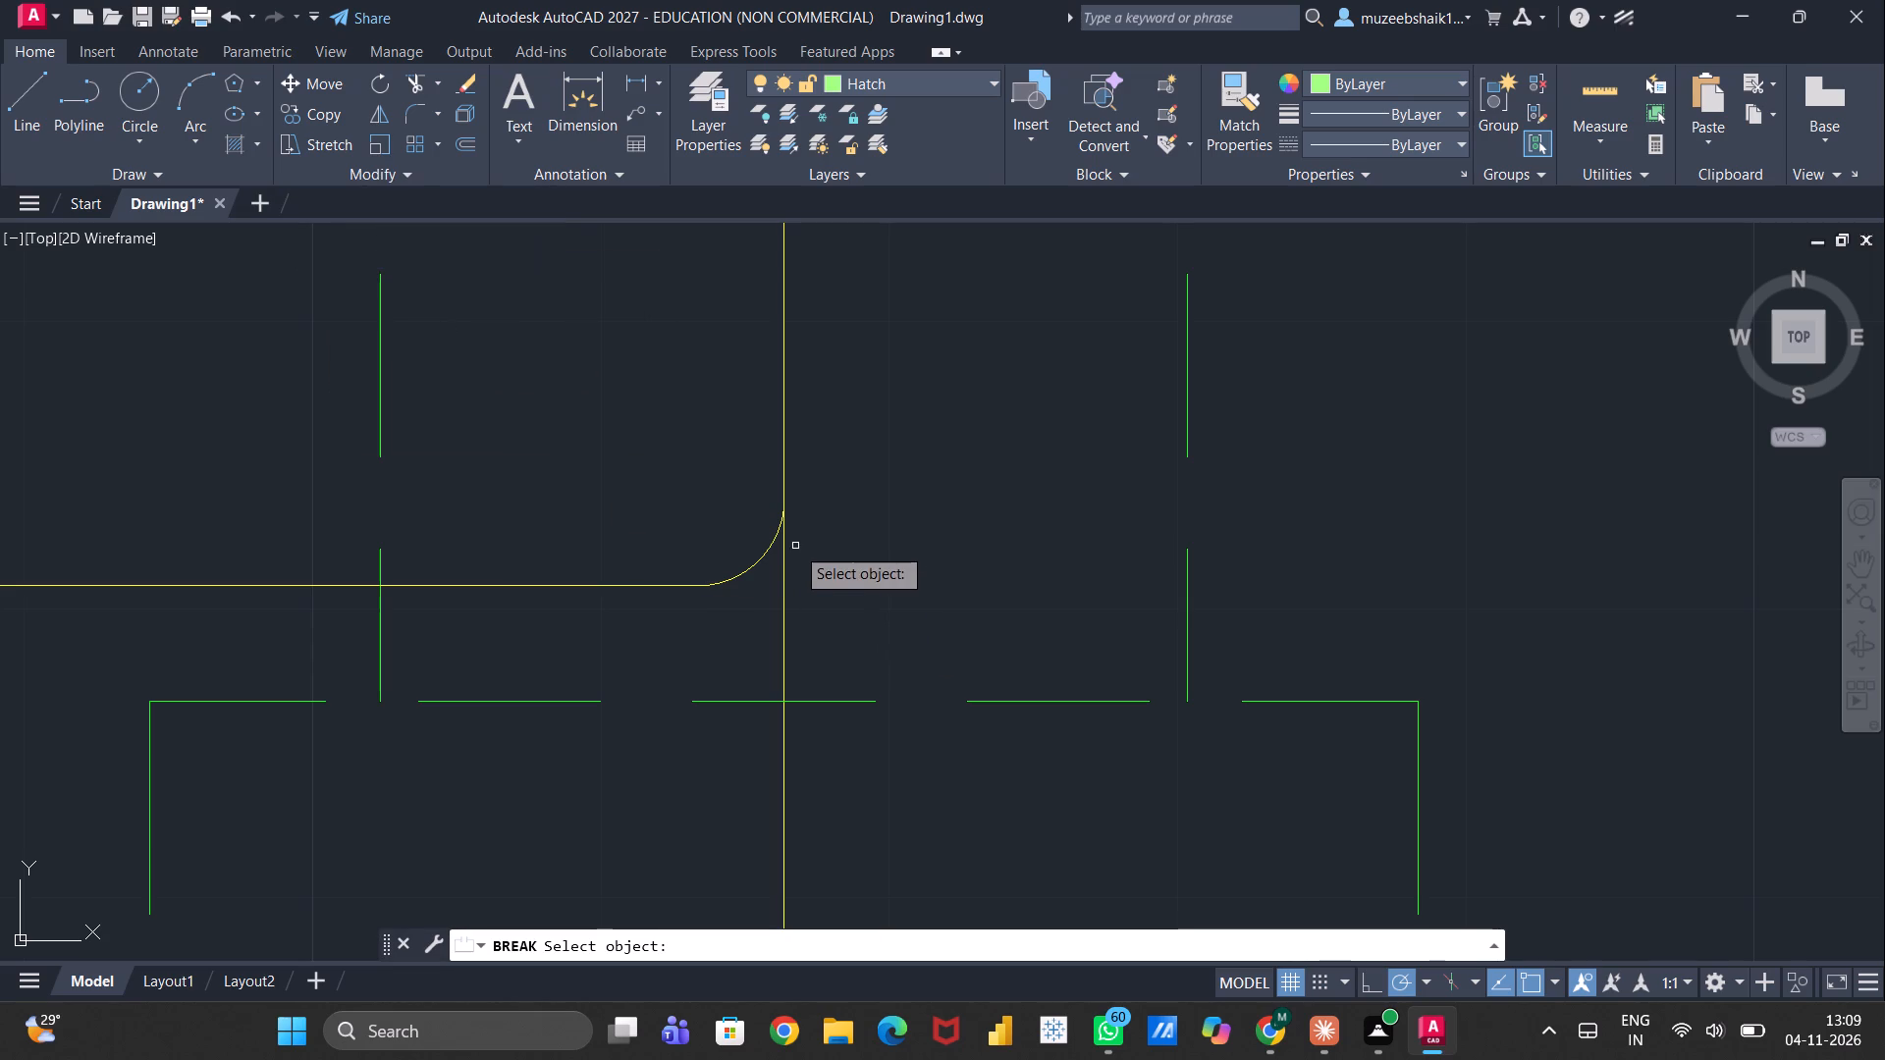
click(785, 487)
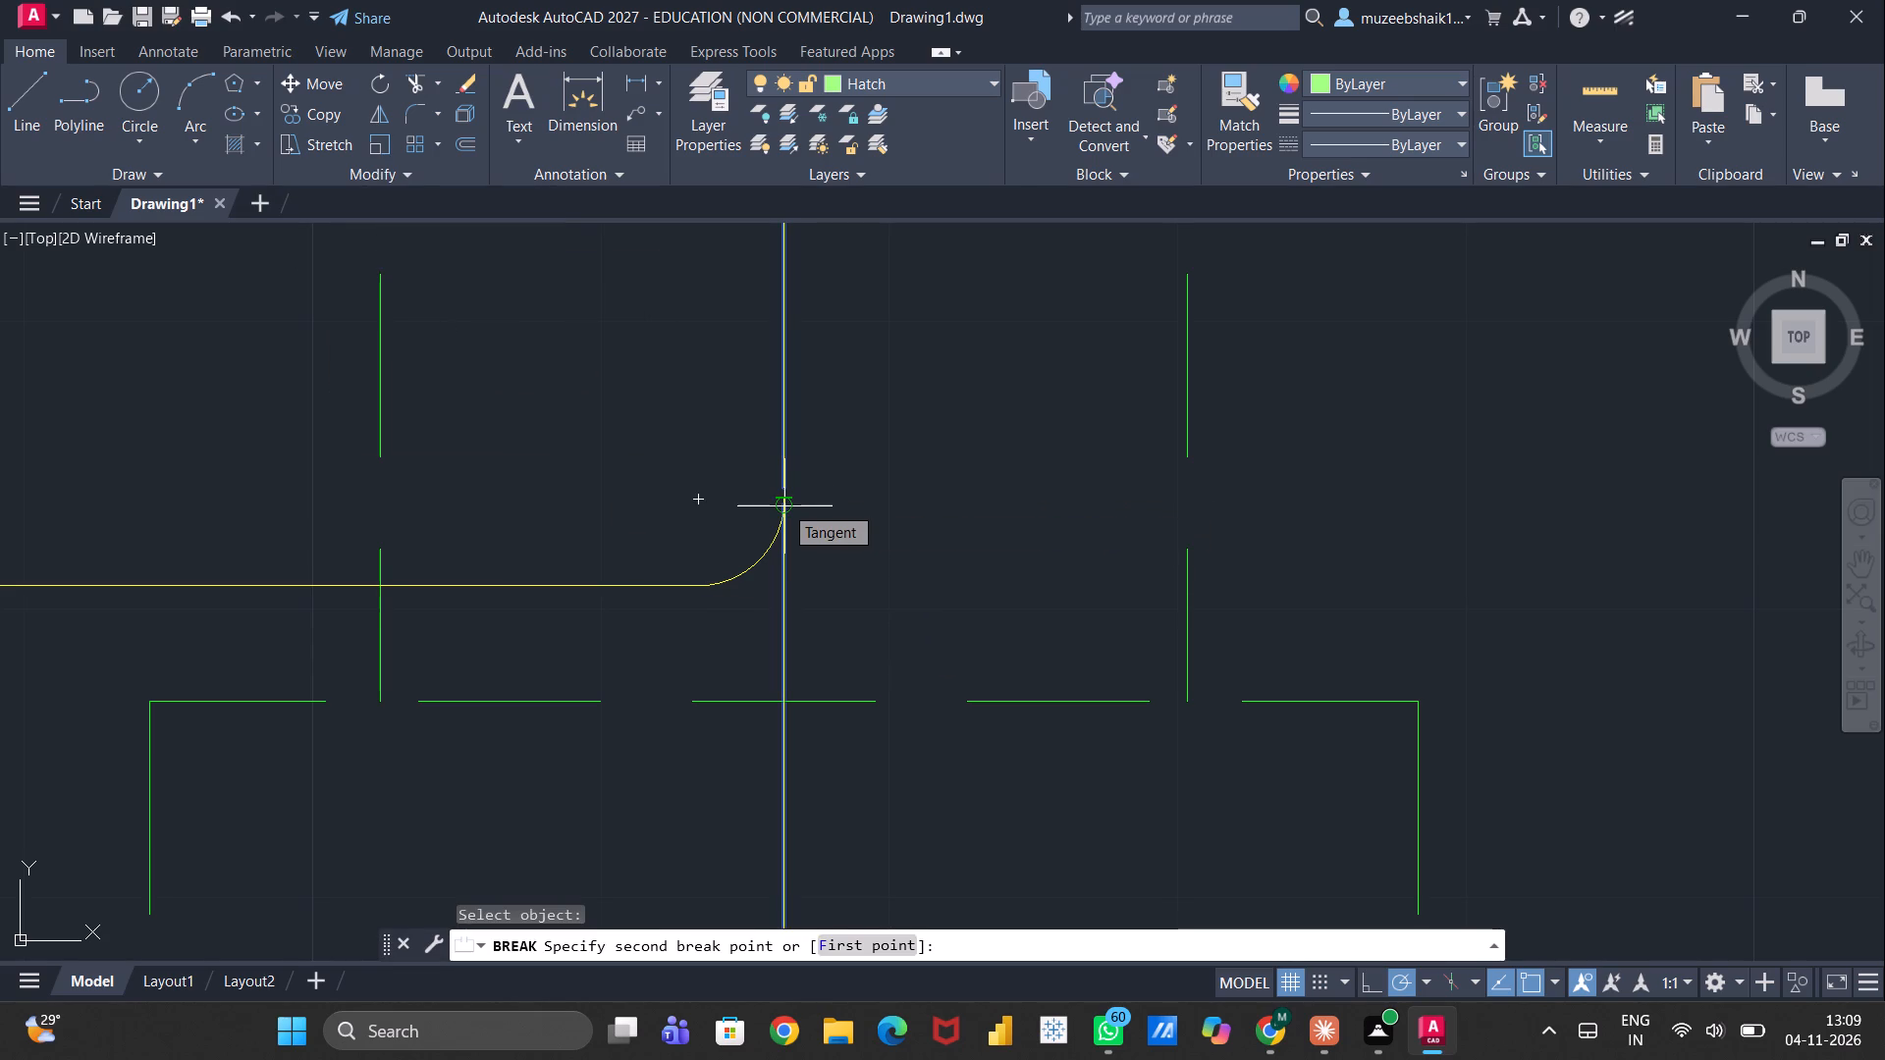
scroll(784, 504, up, 4)
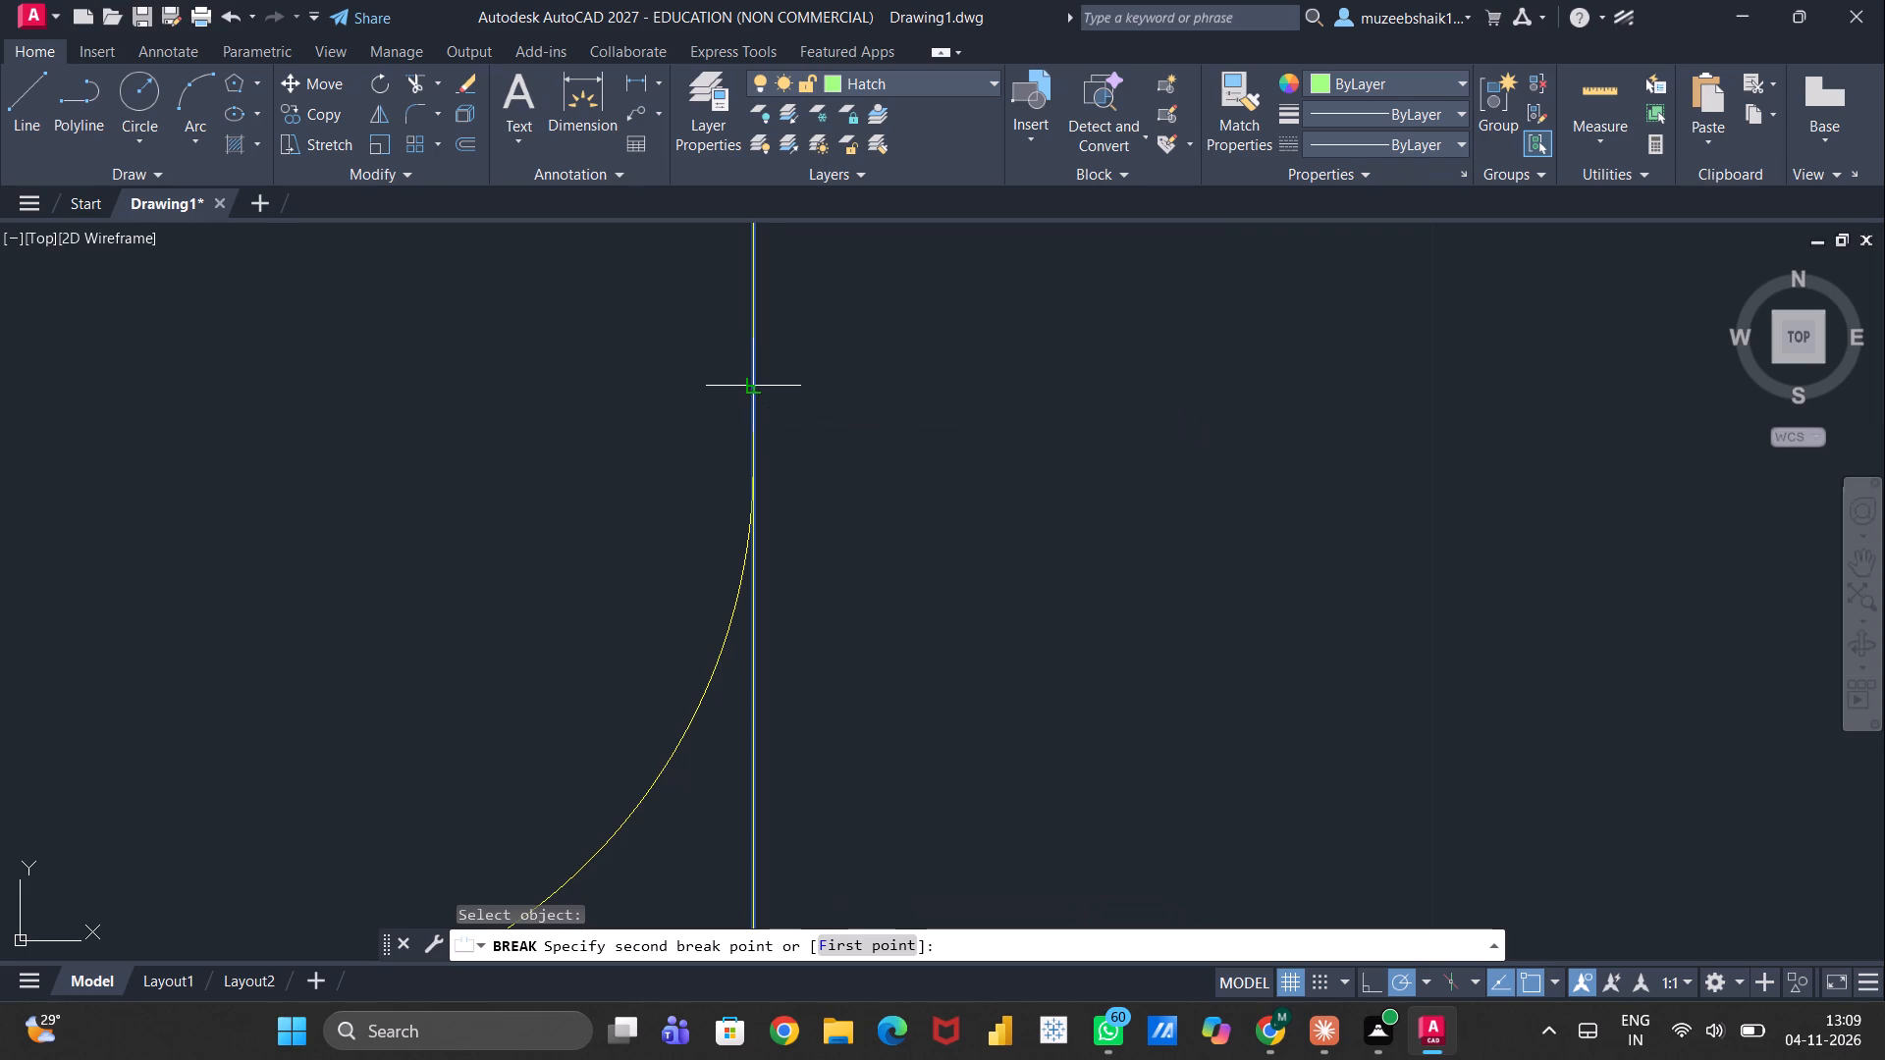
scroll(751, 393, up, 1)
scroll(751, 393, down, 1)
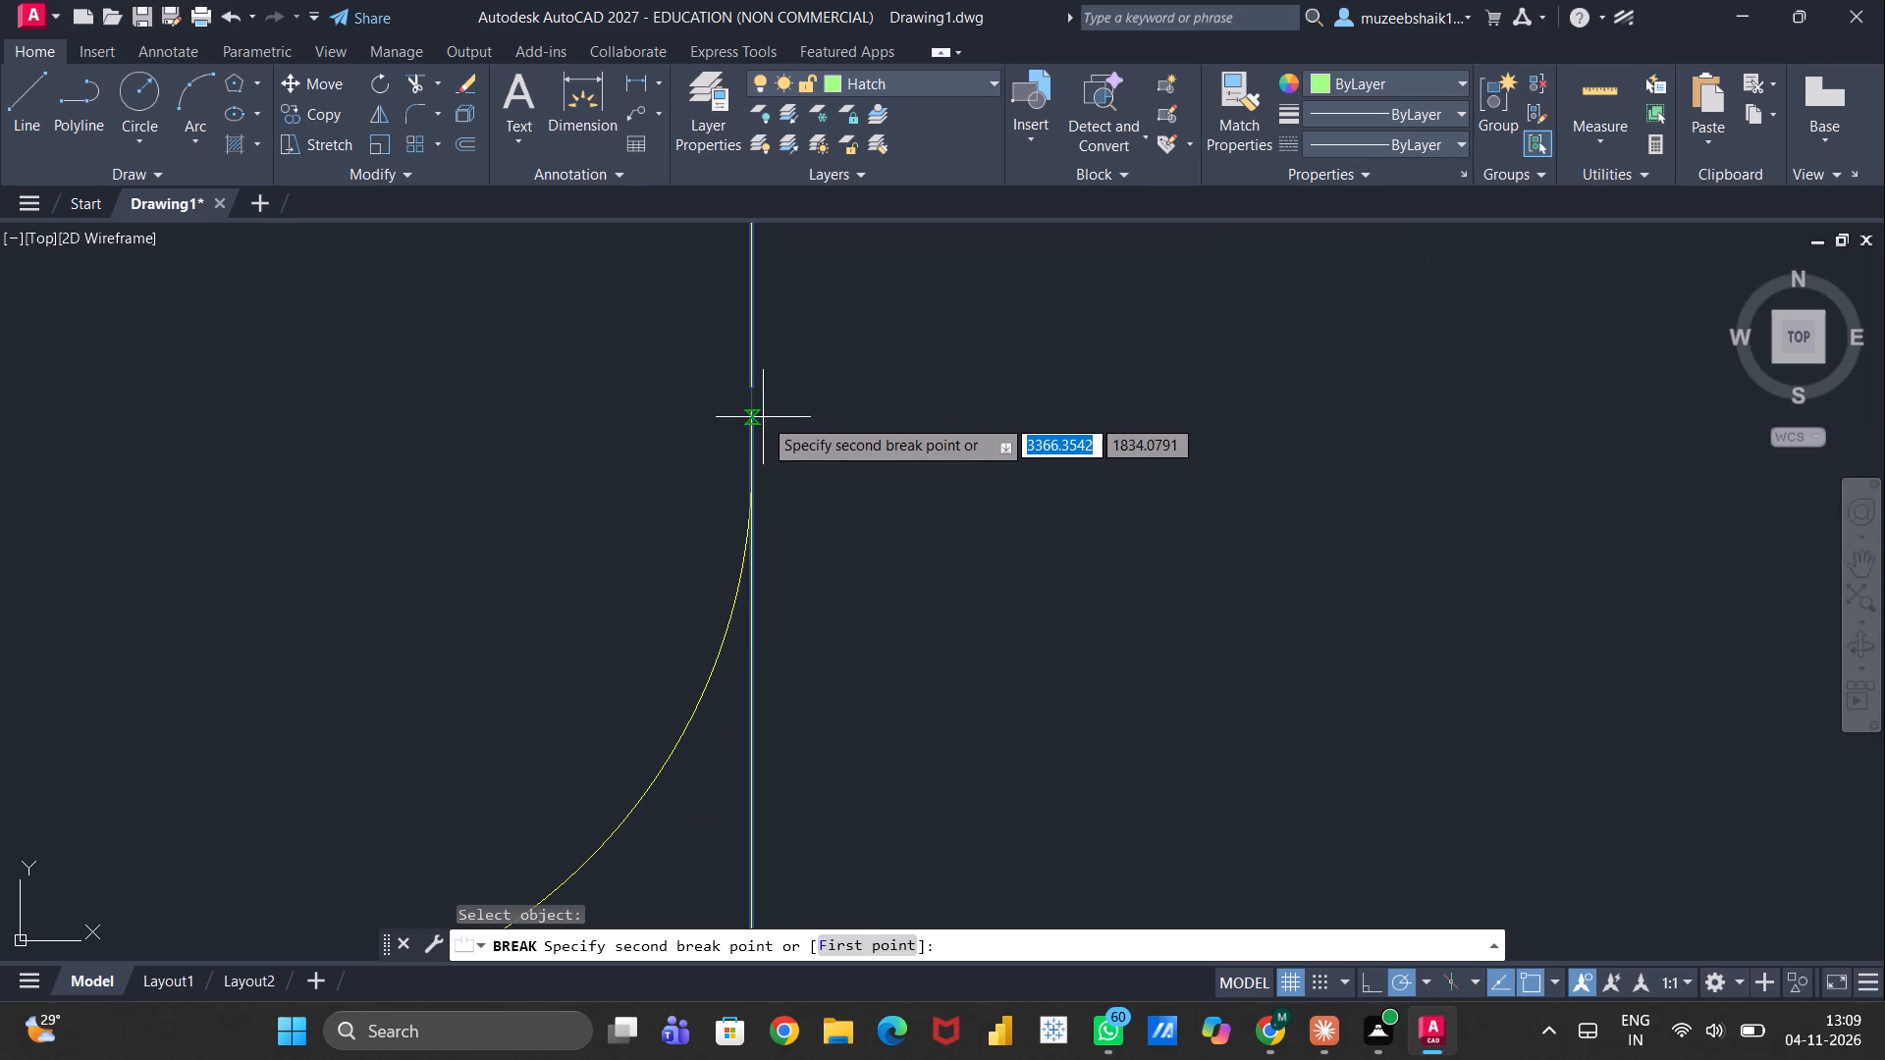
scroll(744, 417, down, 1)
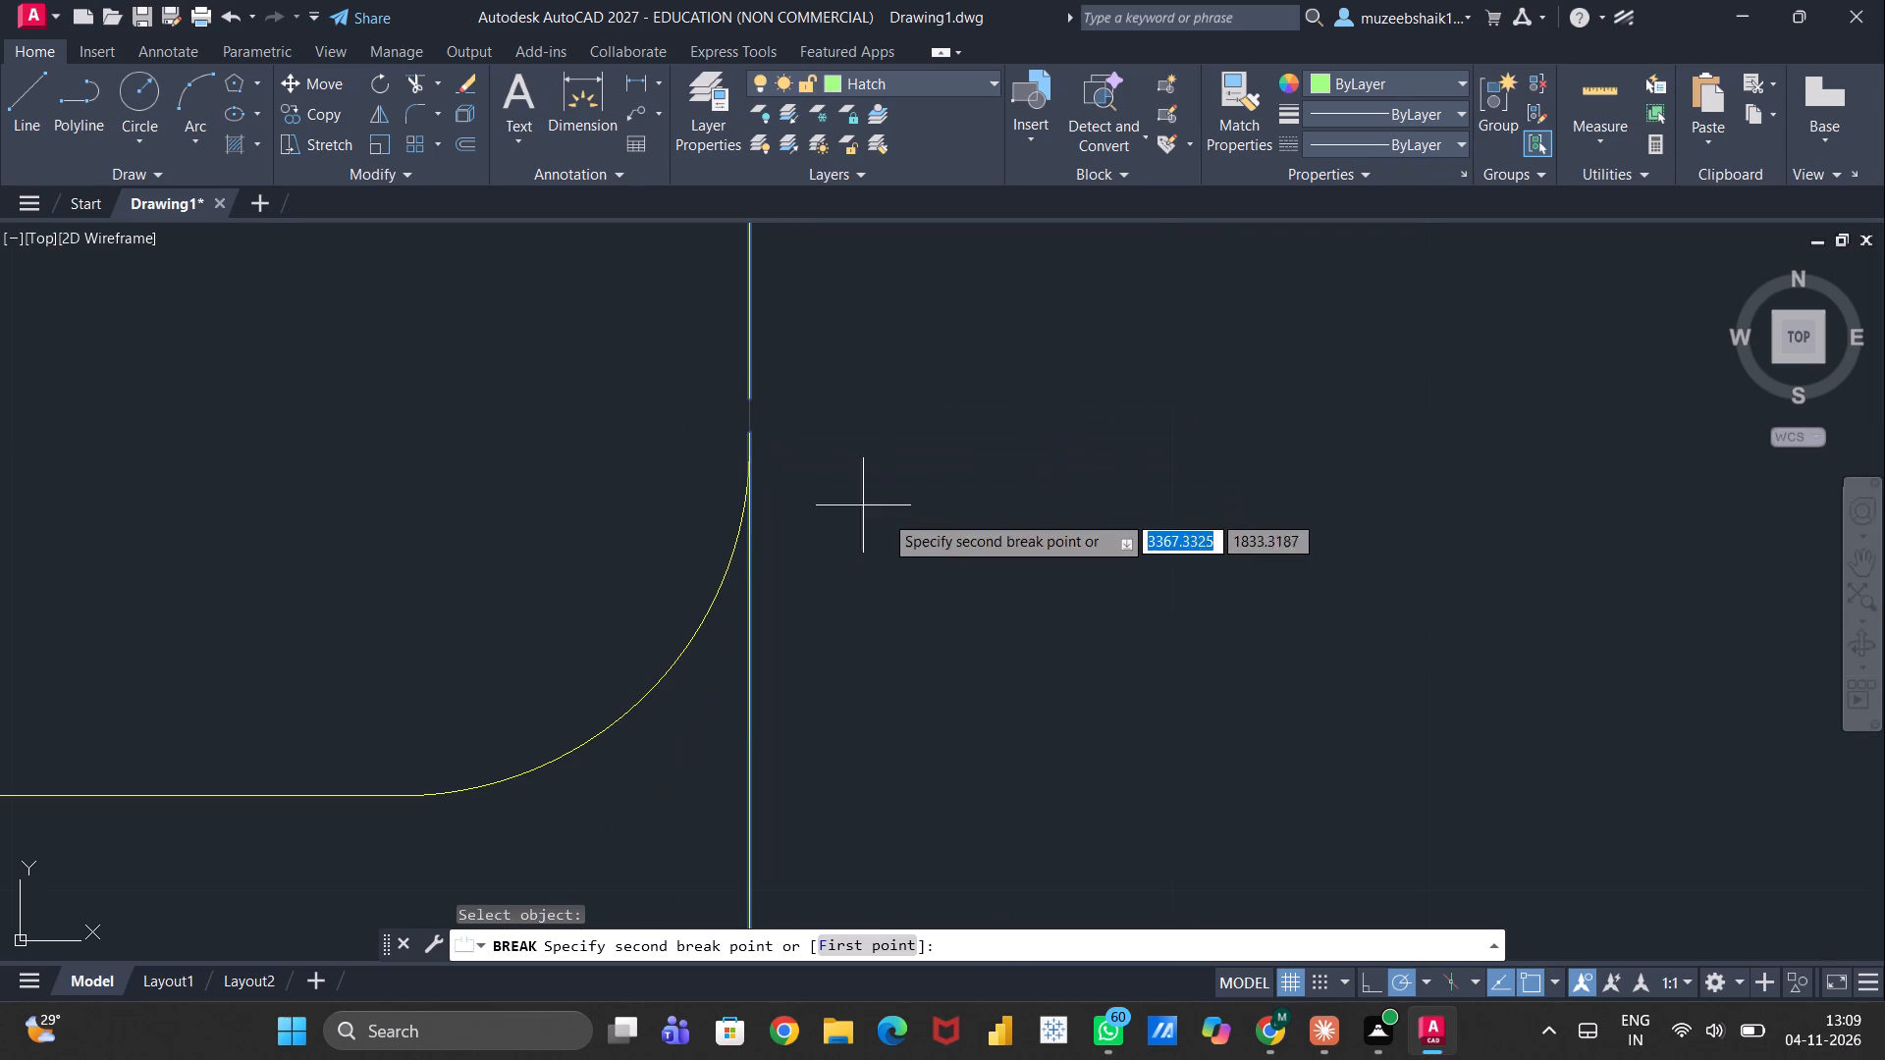
click(748, 400)
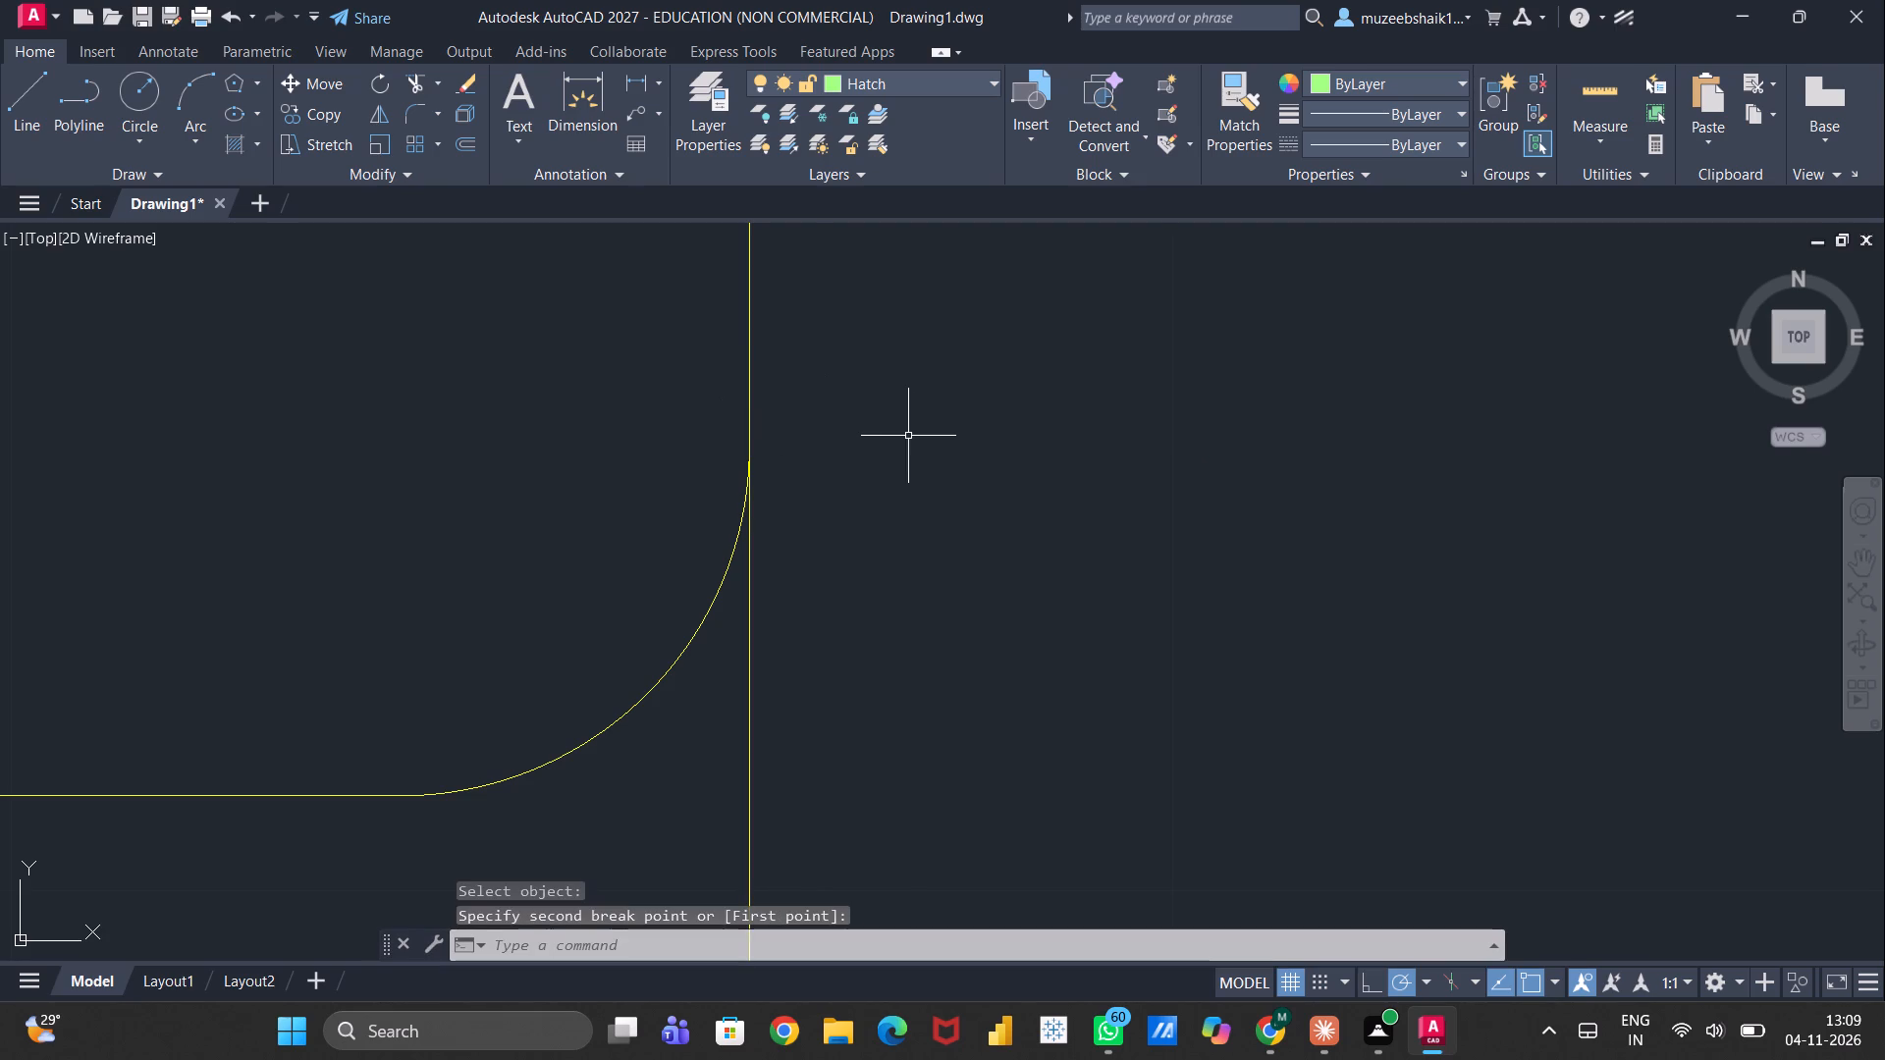
Match the broken-off lower piece of the vertical line through the left counterbored hole to the left flange hole's centre line.
scroll(953, 529, down, 4)
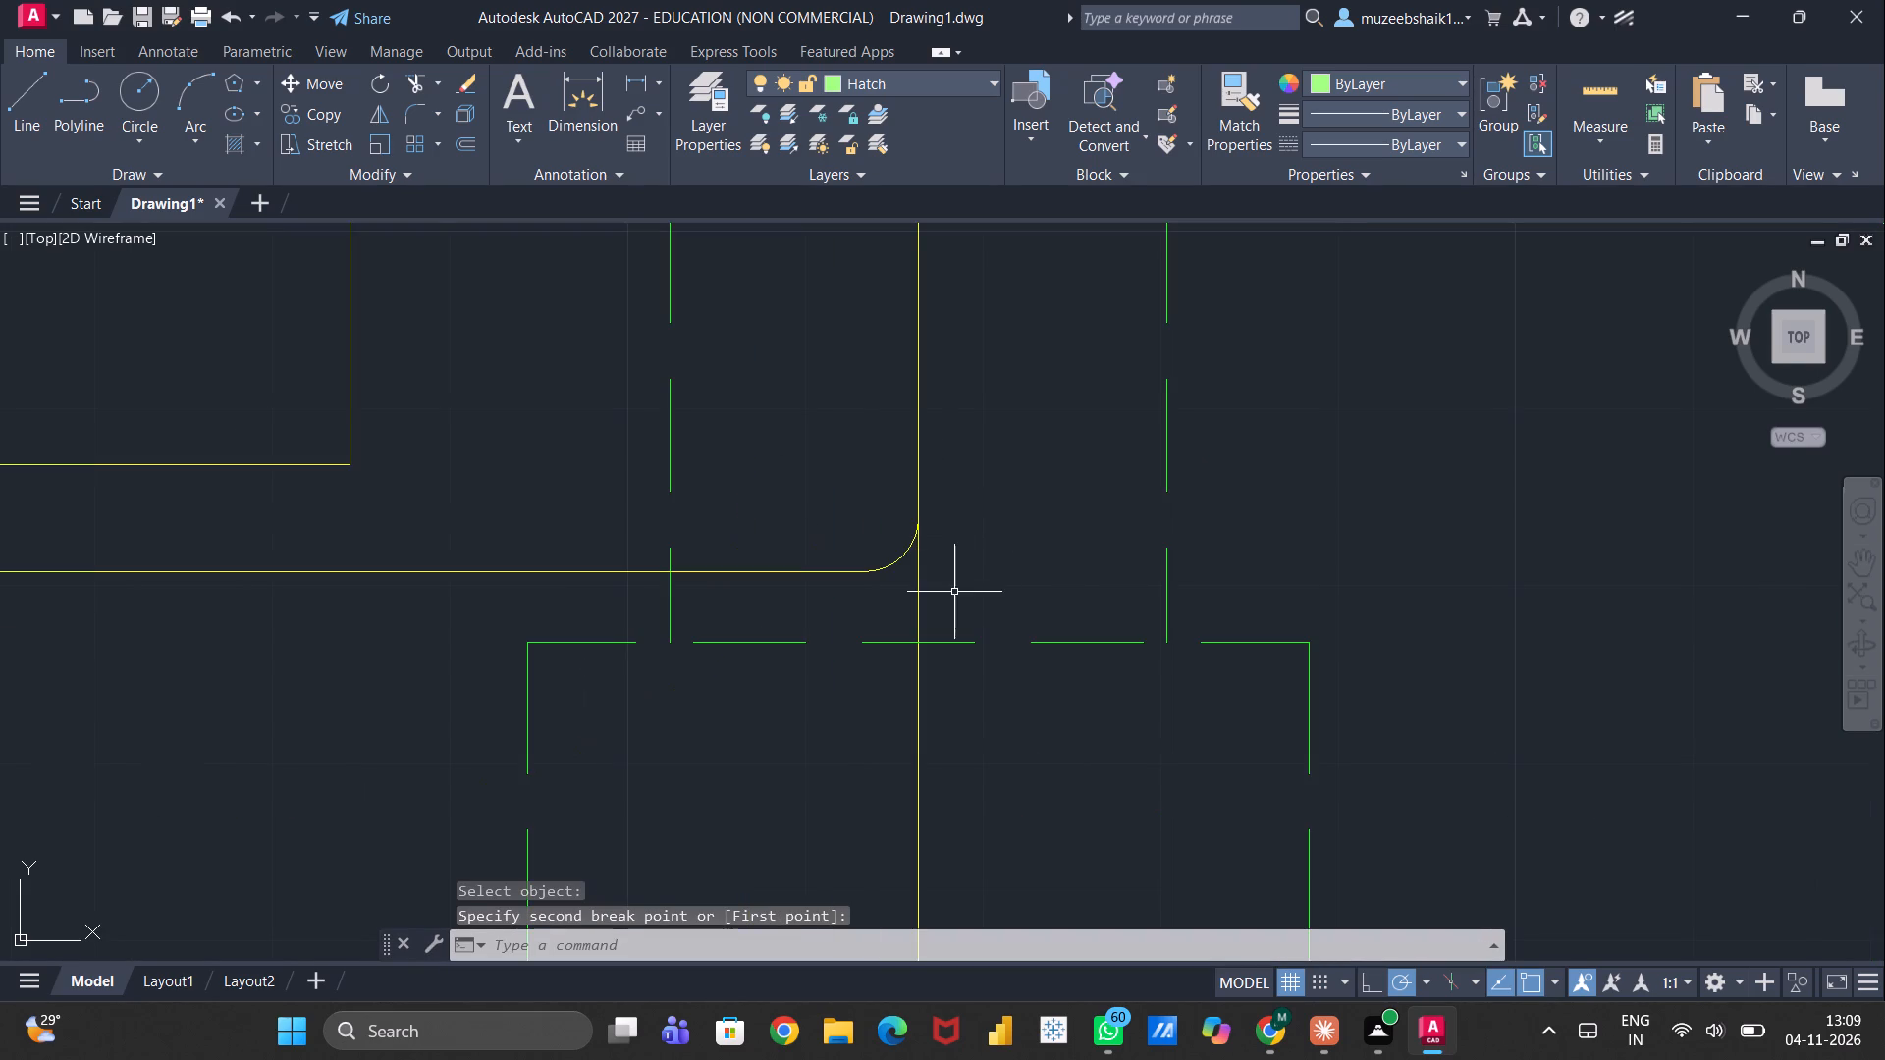
scroll(947, 597, down, 2)
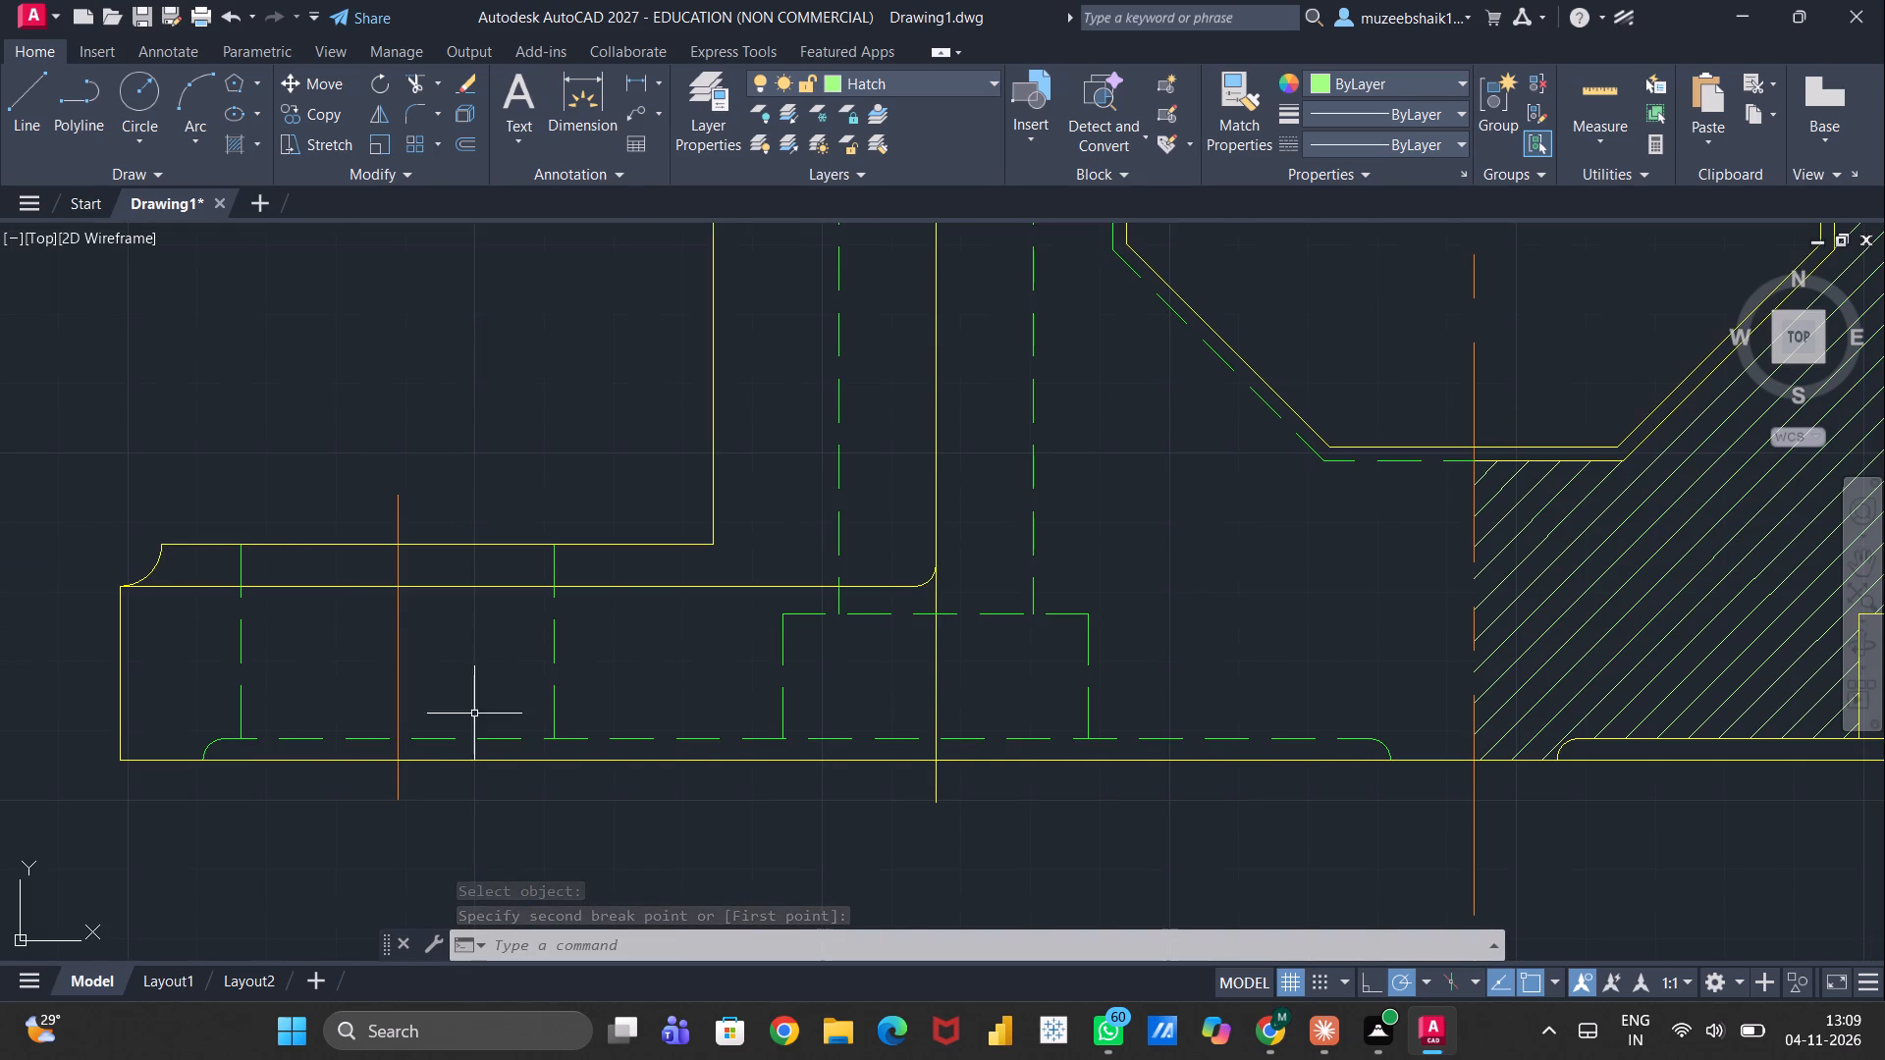
click(398, 673)
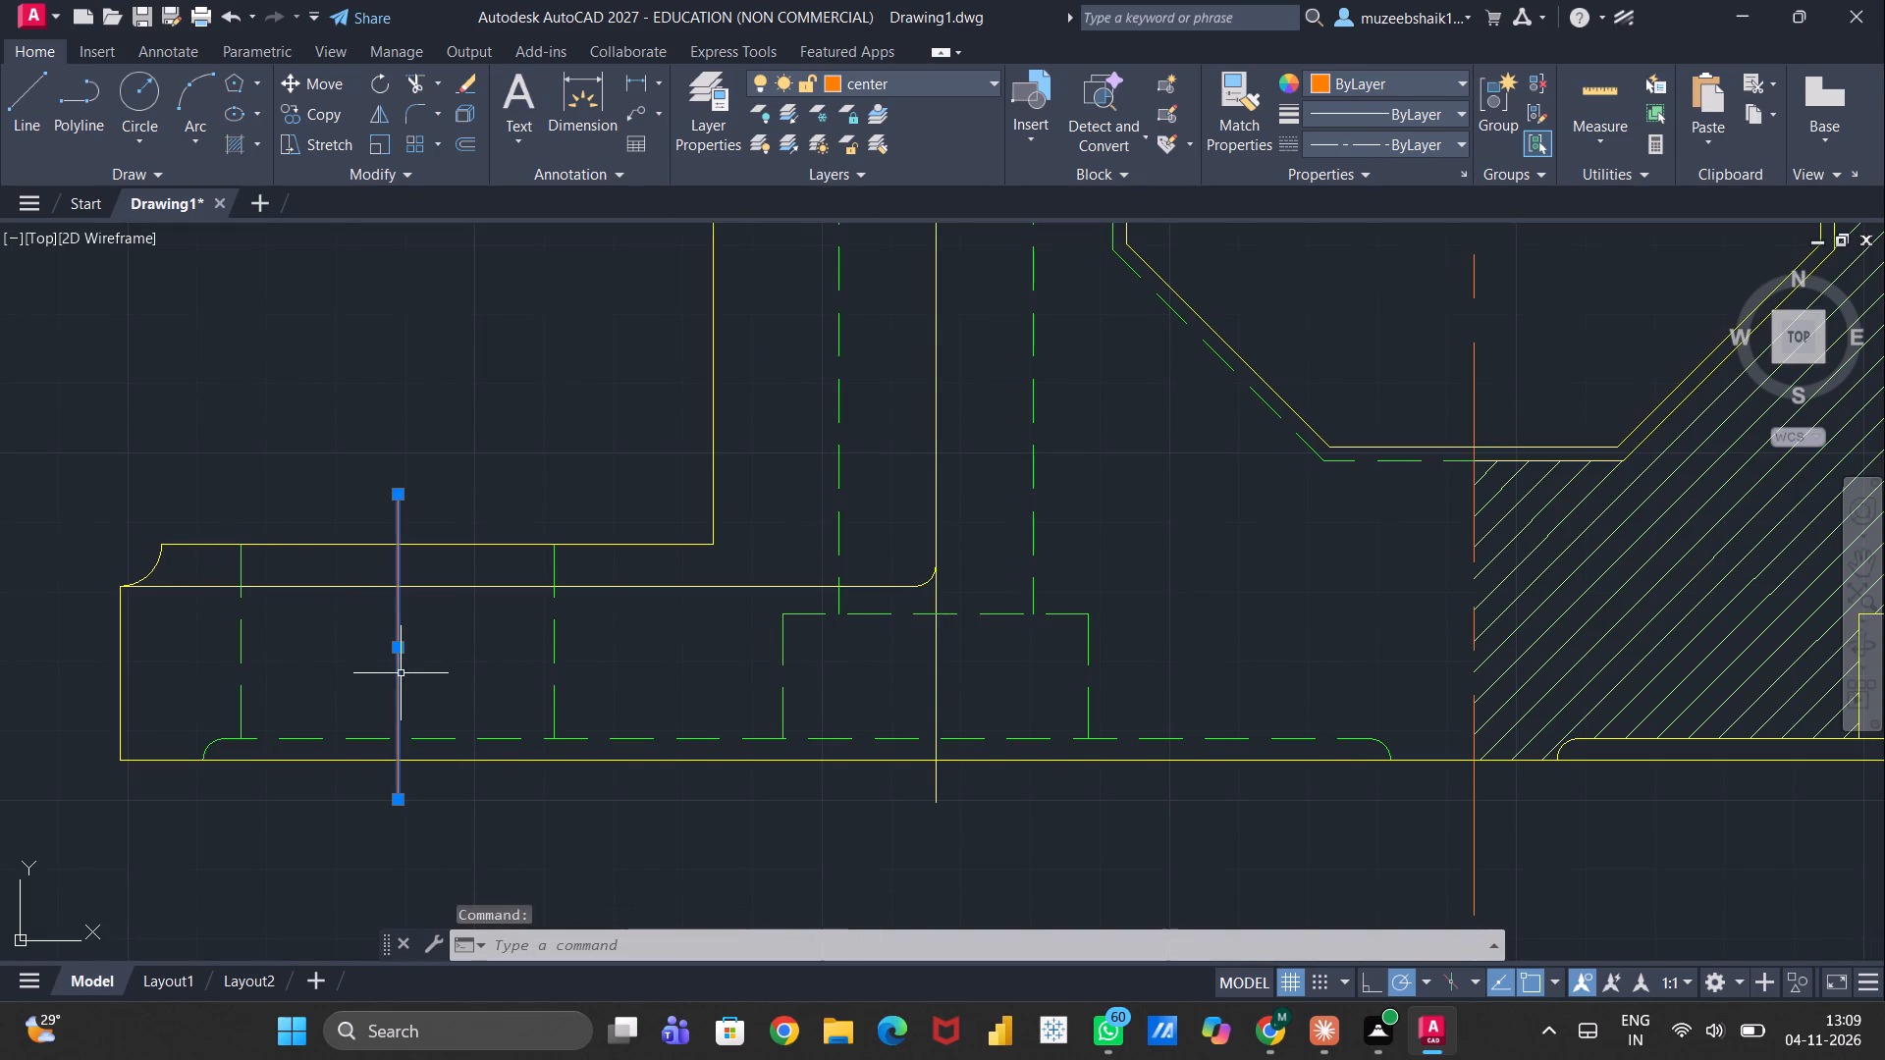
text(ma)
key(Return)
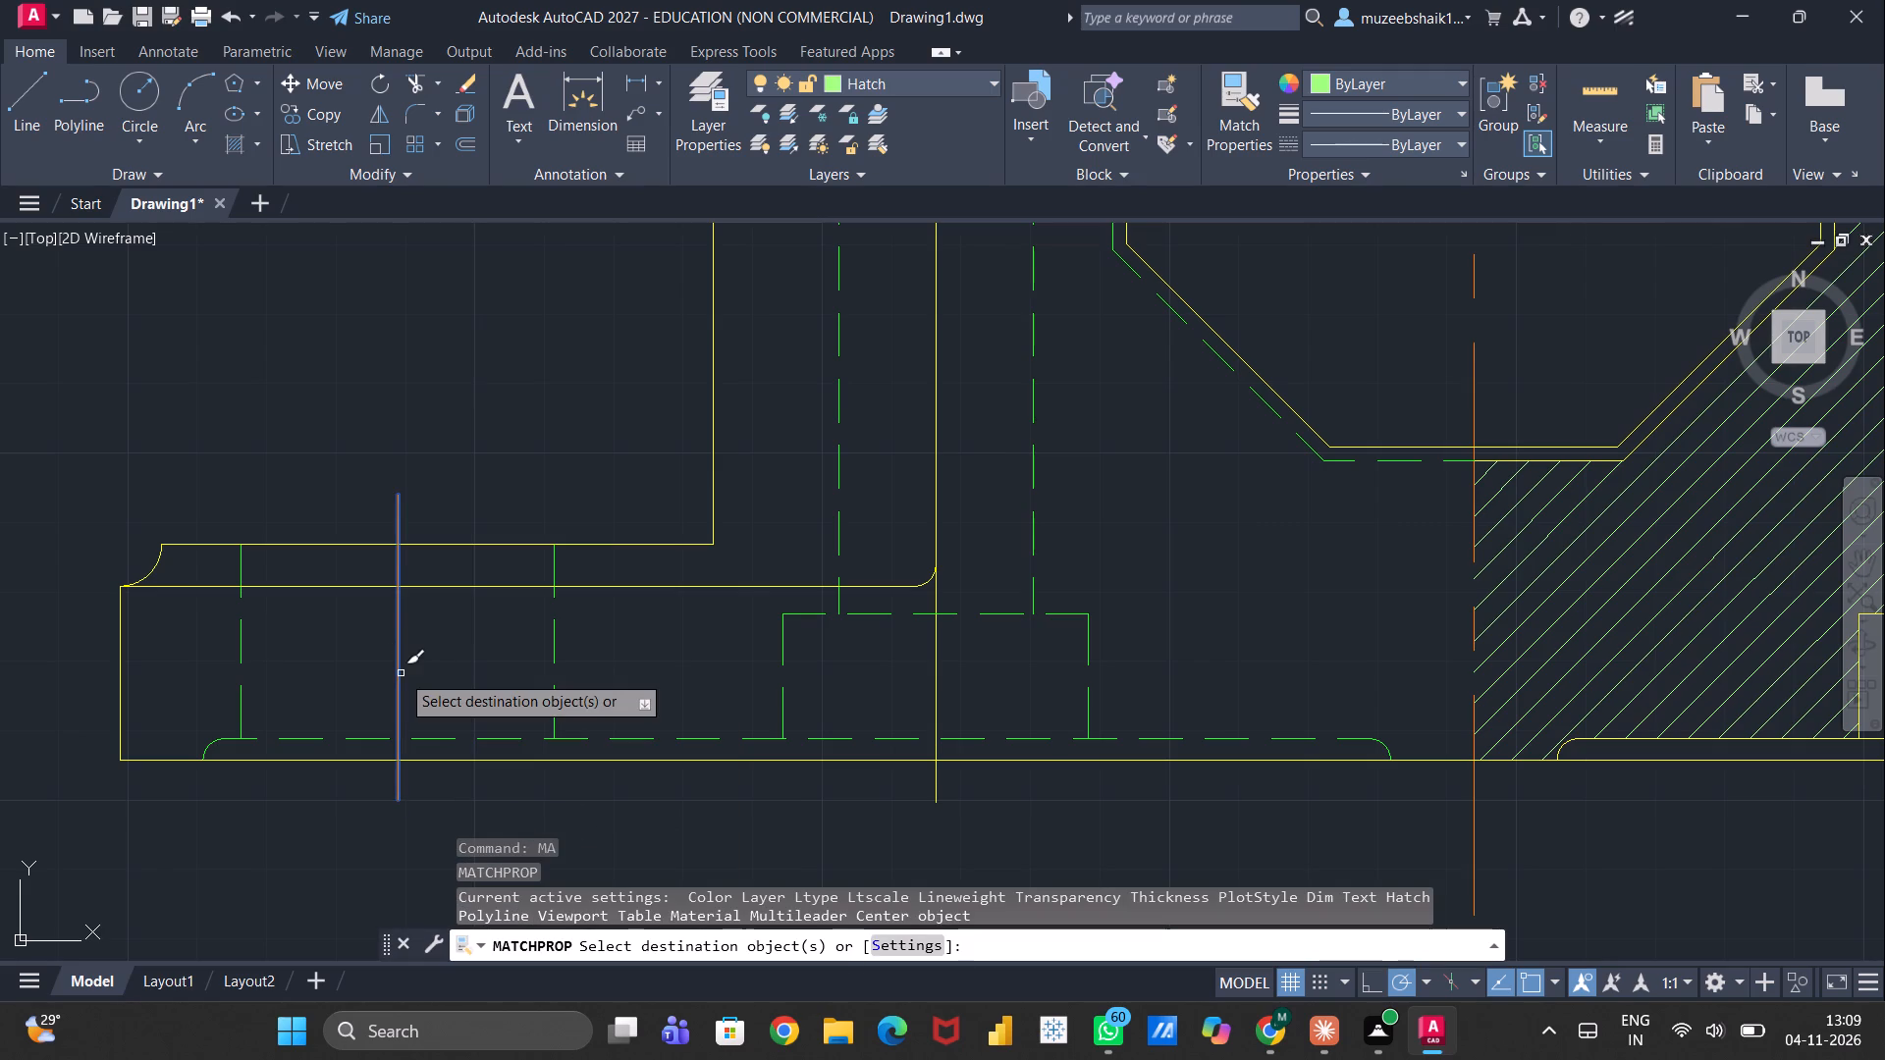
click(939, 685)
key(Escape)
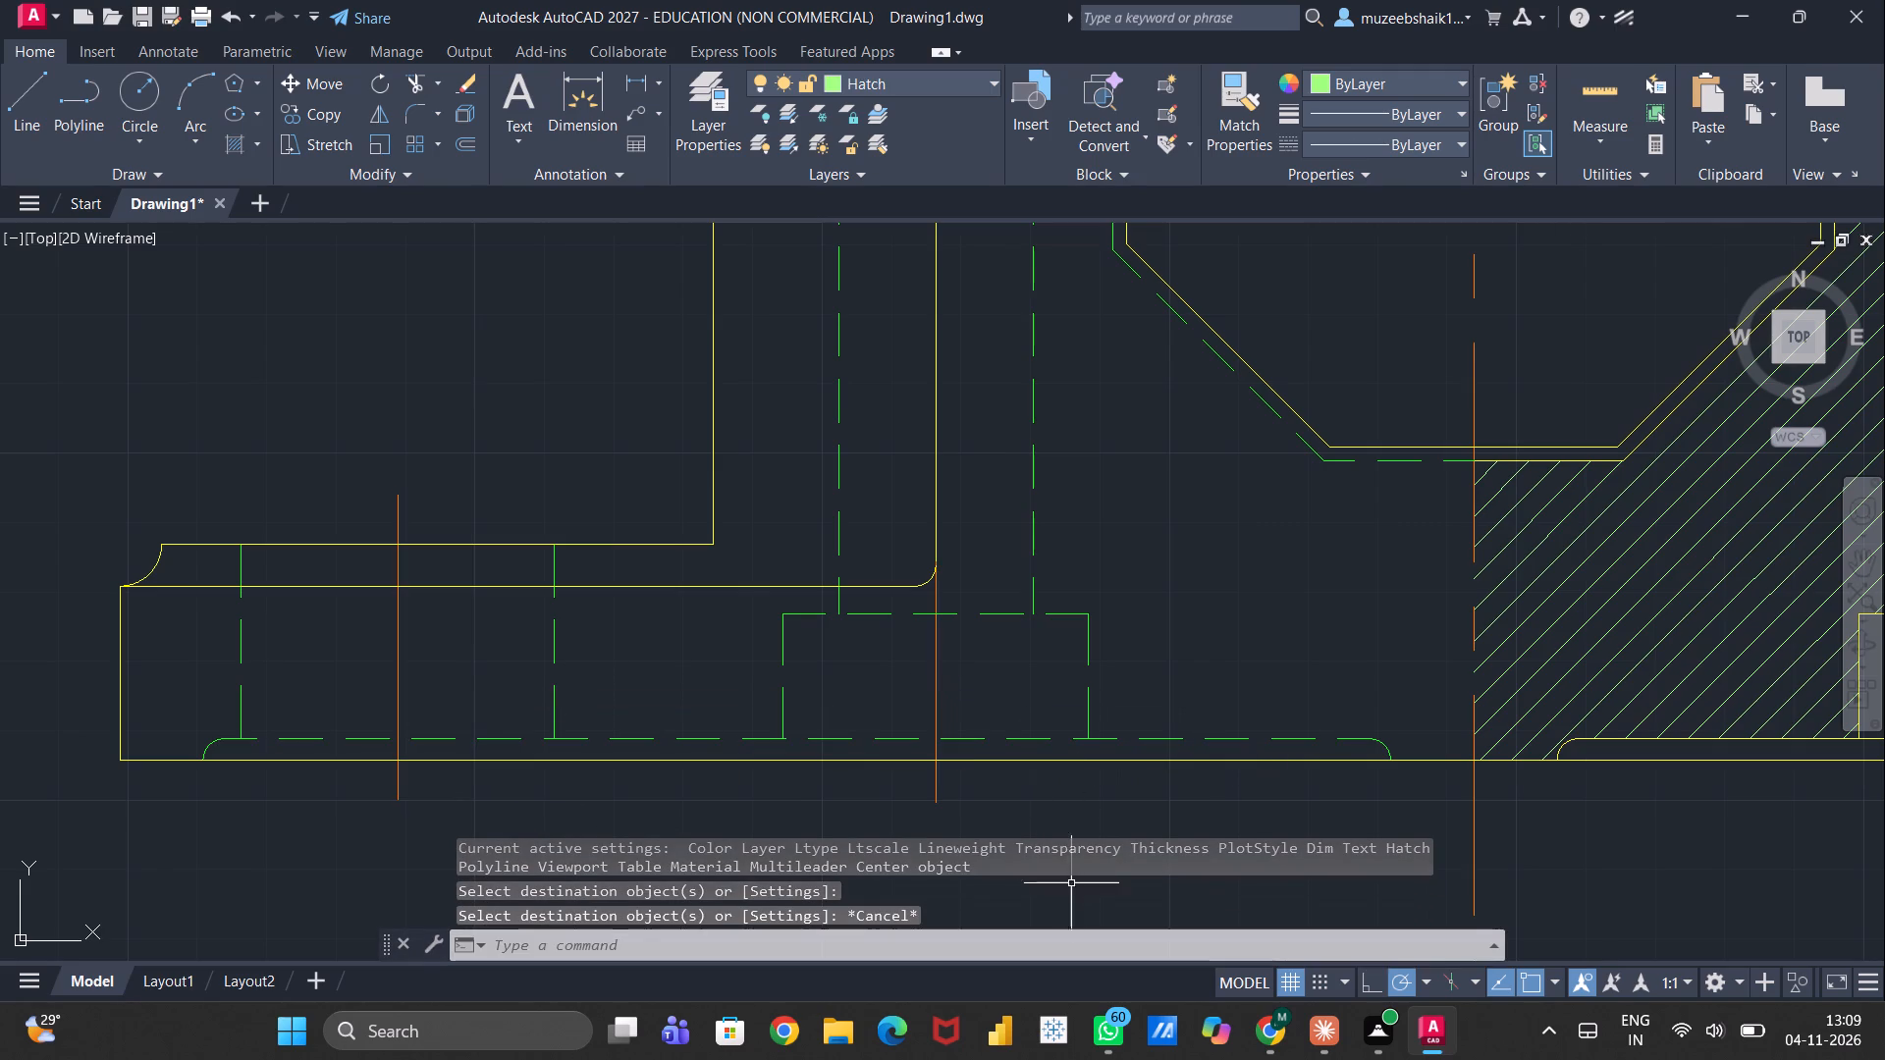
Draw a closed 390 by 100 rectangle of lines below the section view, aligned with the flange's outer edges.
scroll(1181, 621, down, 1)
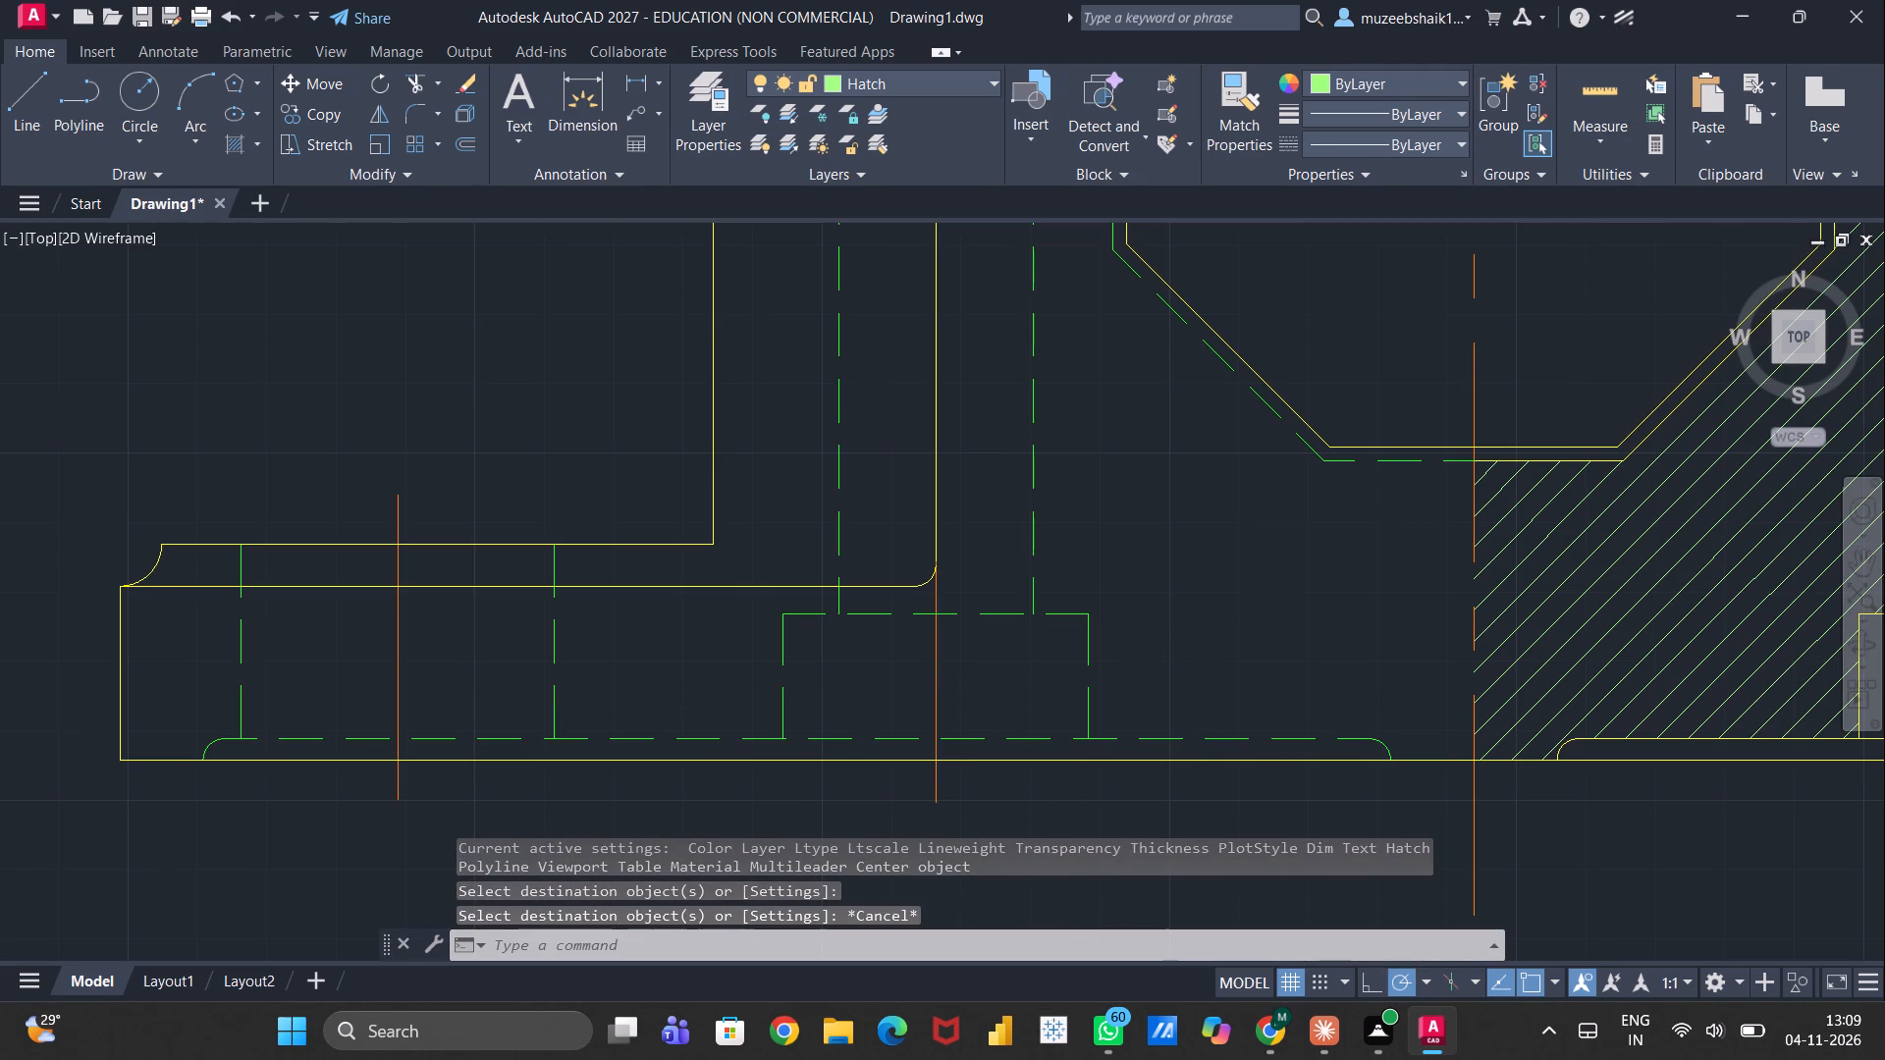
scroll(1128, 662, down, 1)
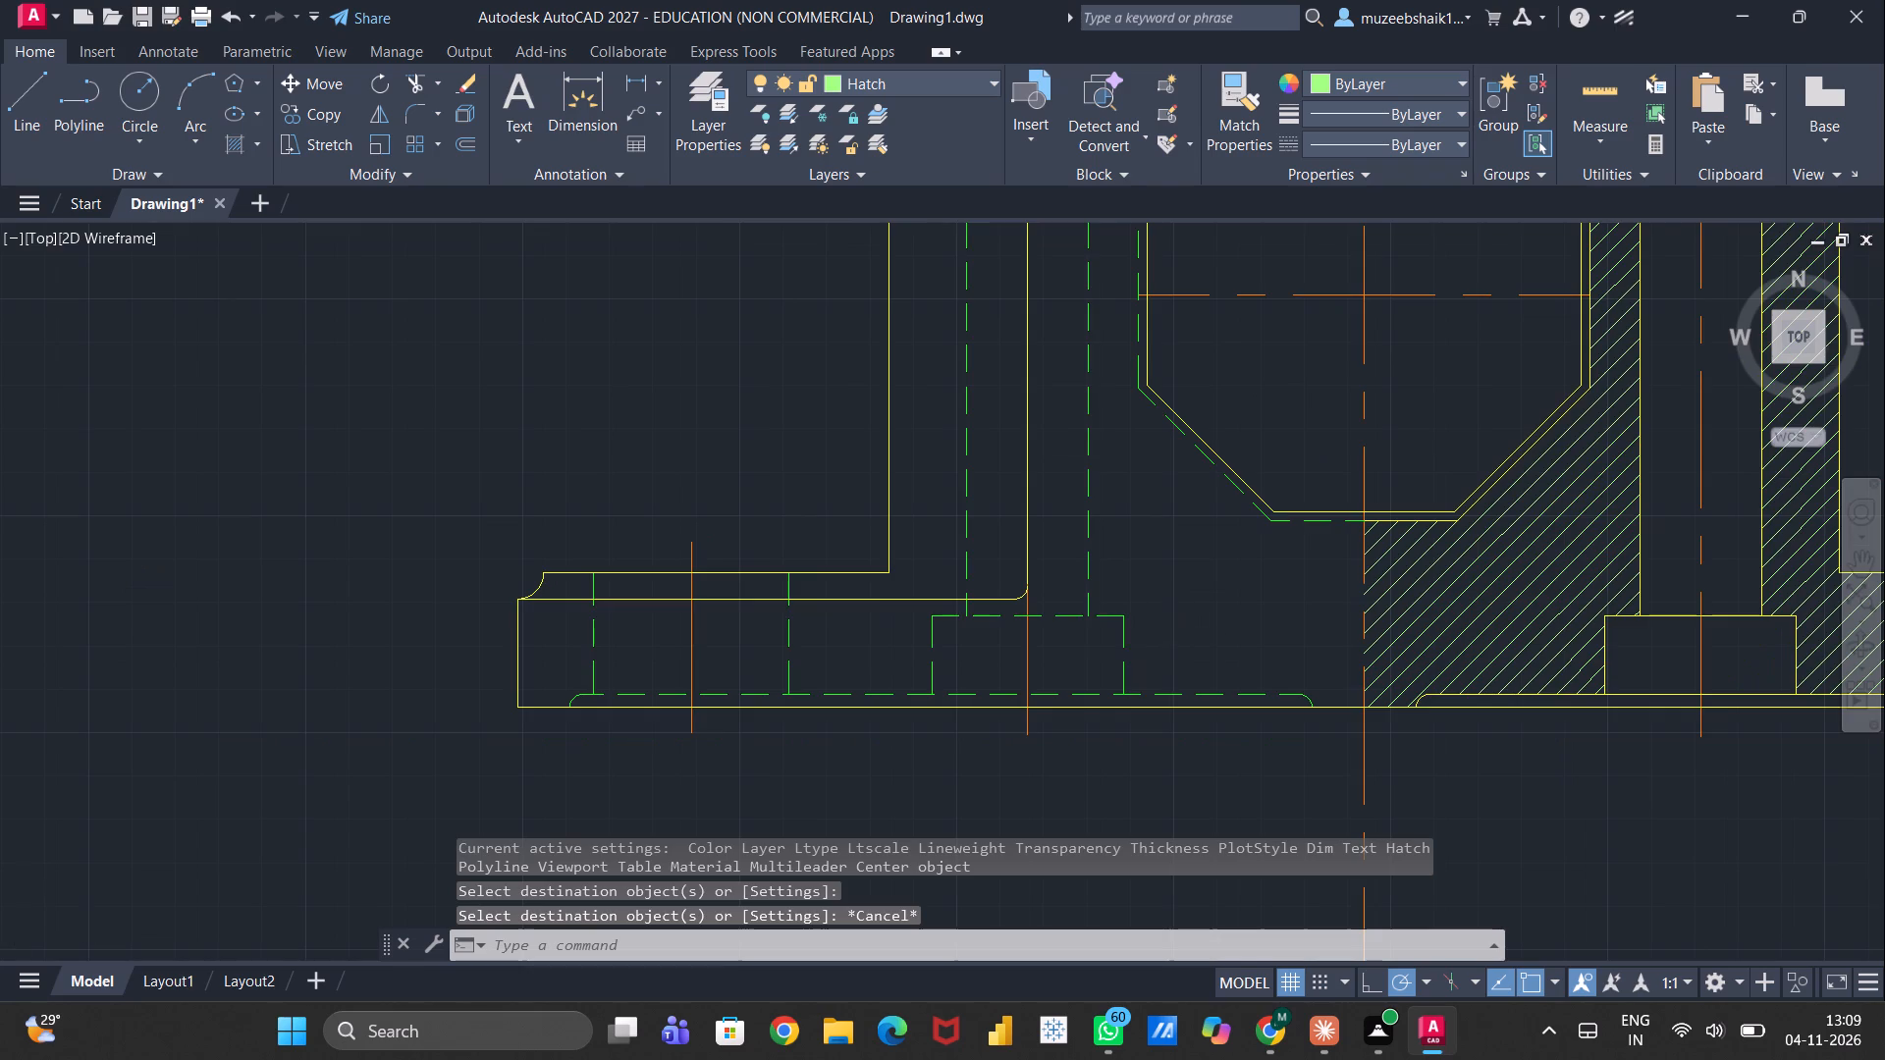
scroll(1128, 662, down, 1)
middle_drag(1115, 768, 907, 630)
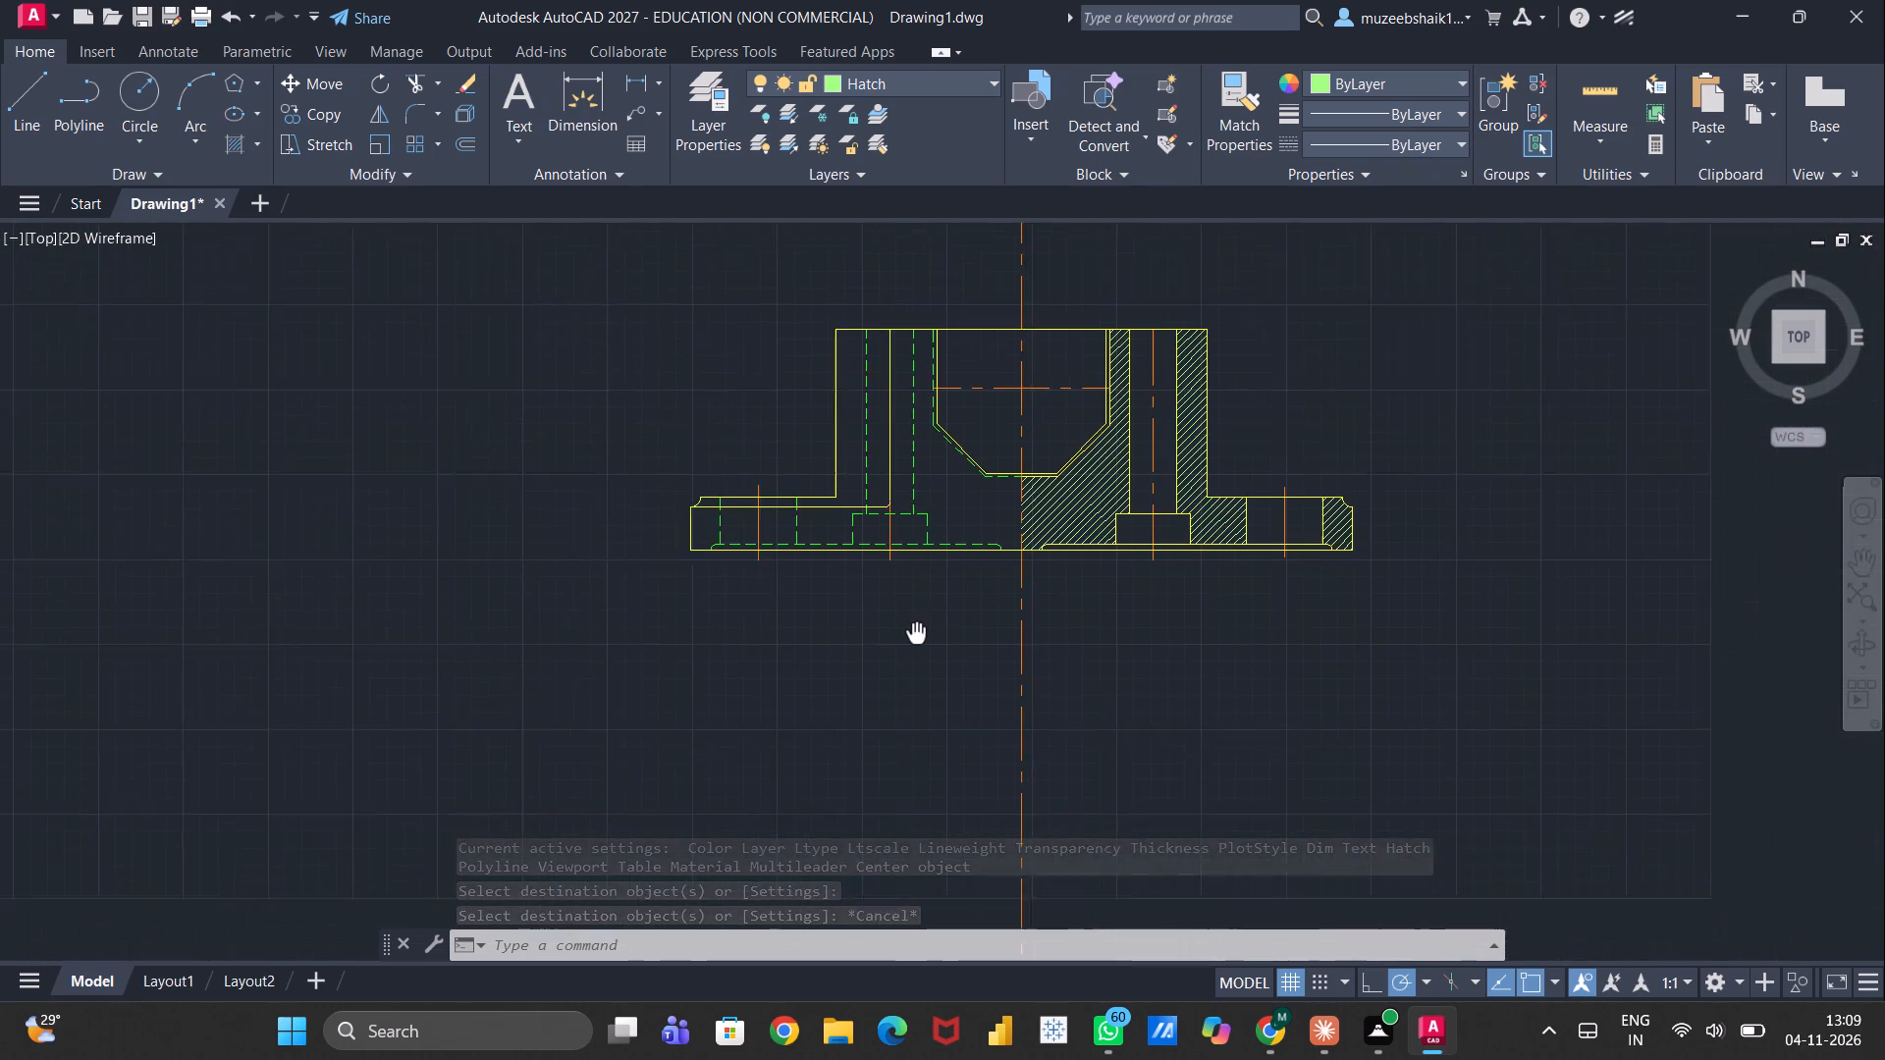
middle_drag(907, 630, 878, 620)
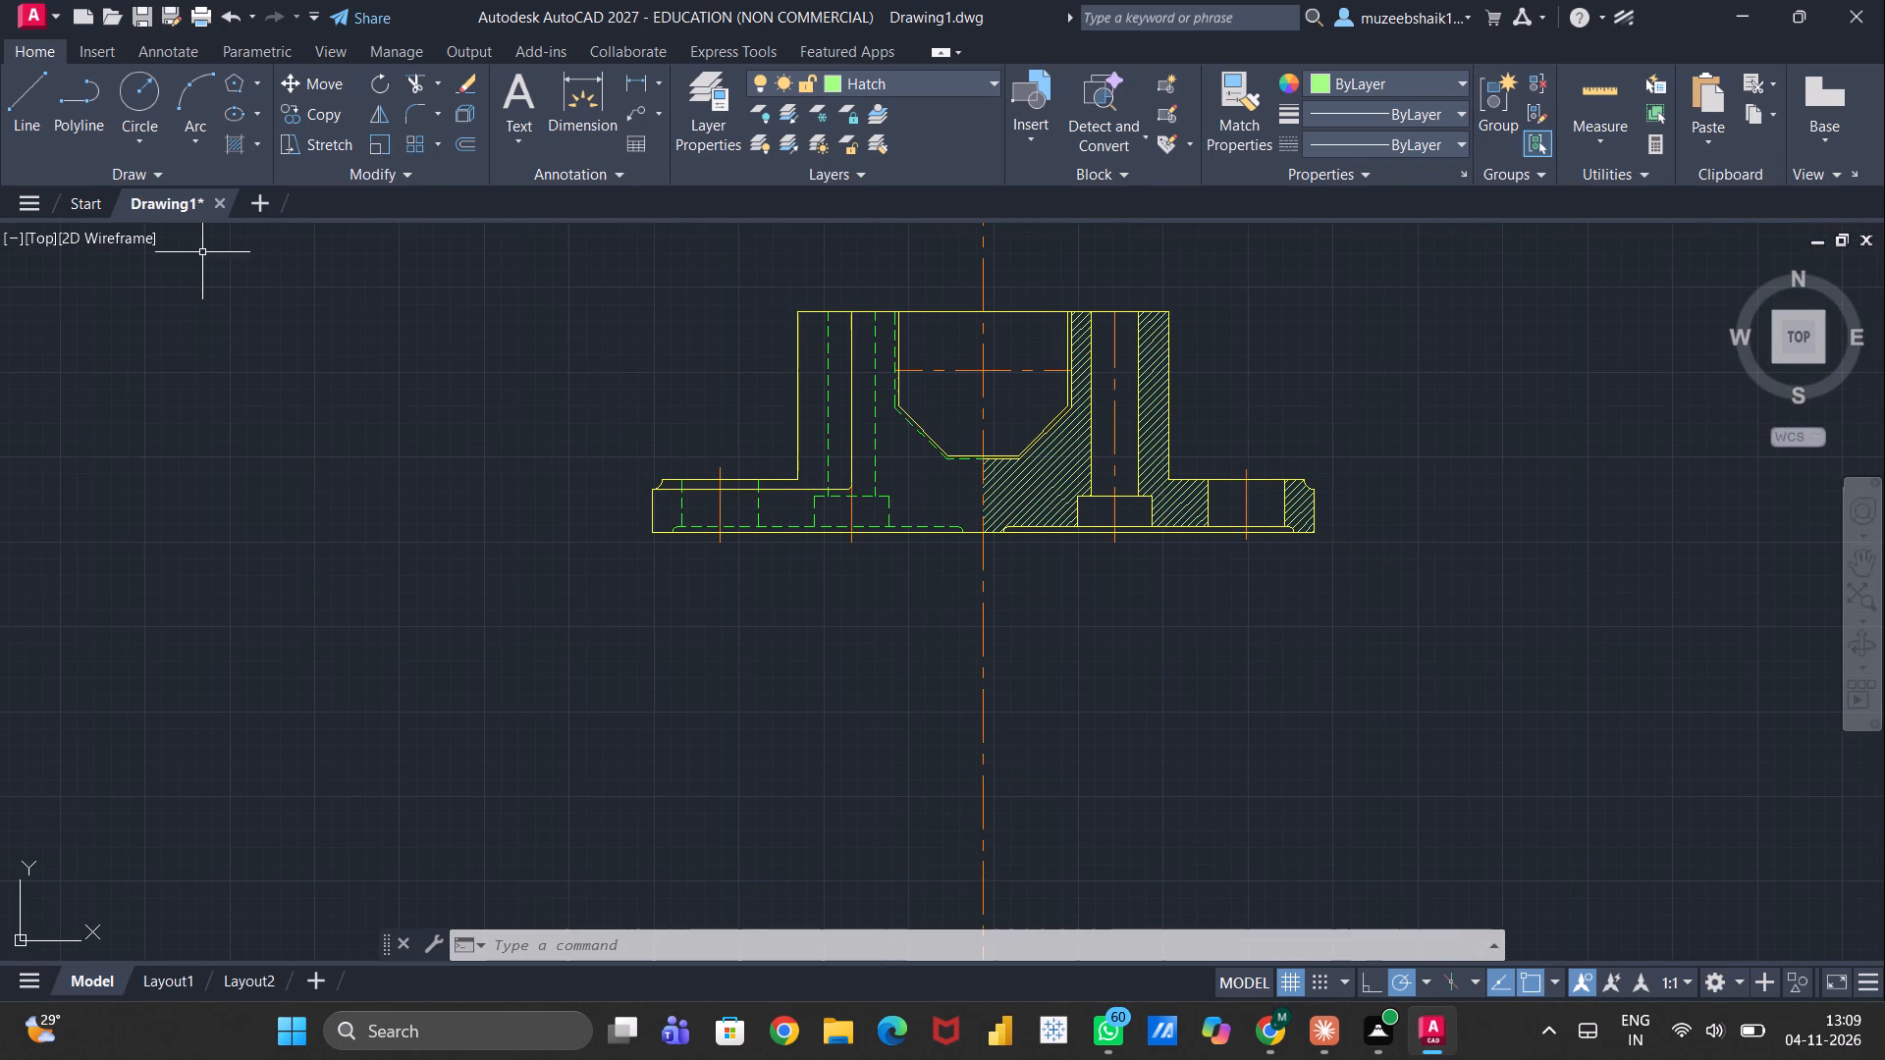
click(30, 86)
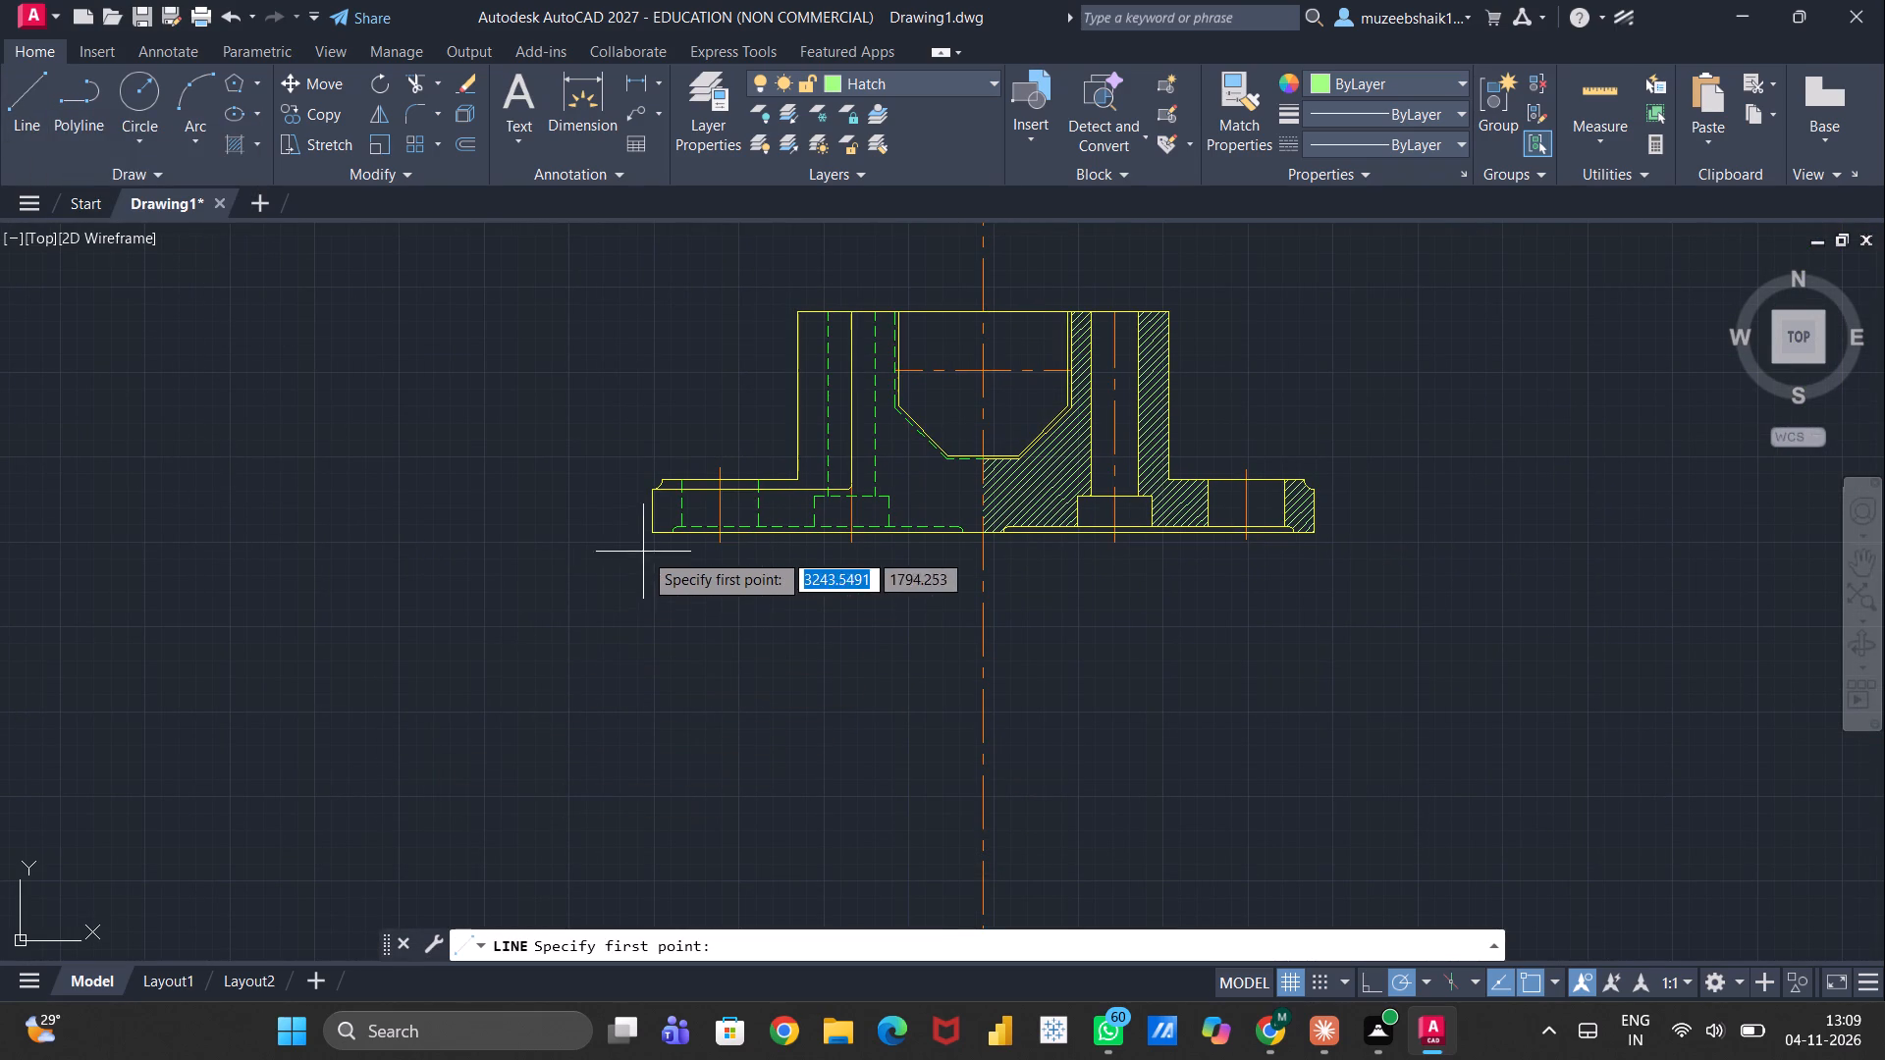
scroll(647, 556, up, 2)
scroll(664, 526, down, 2)
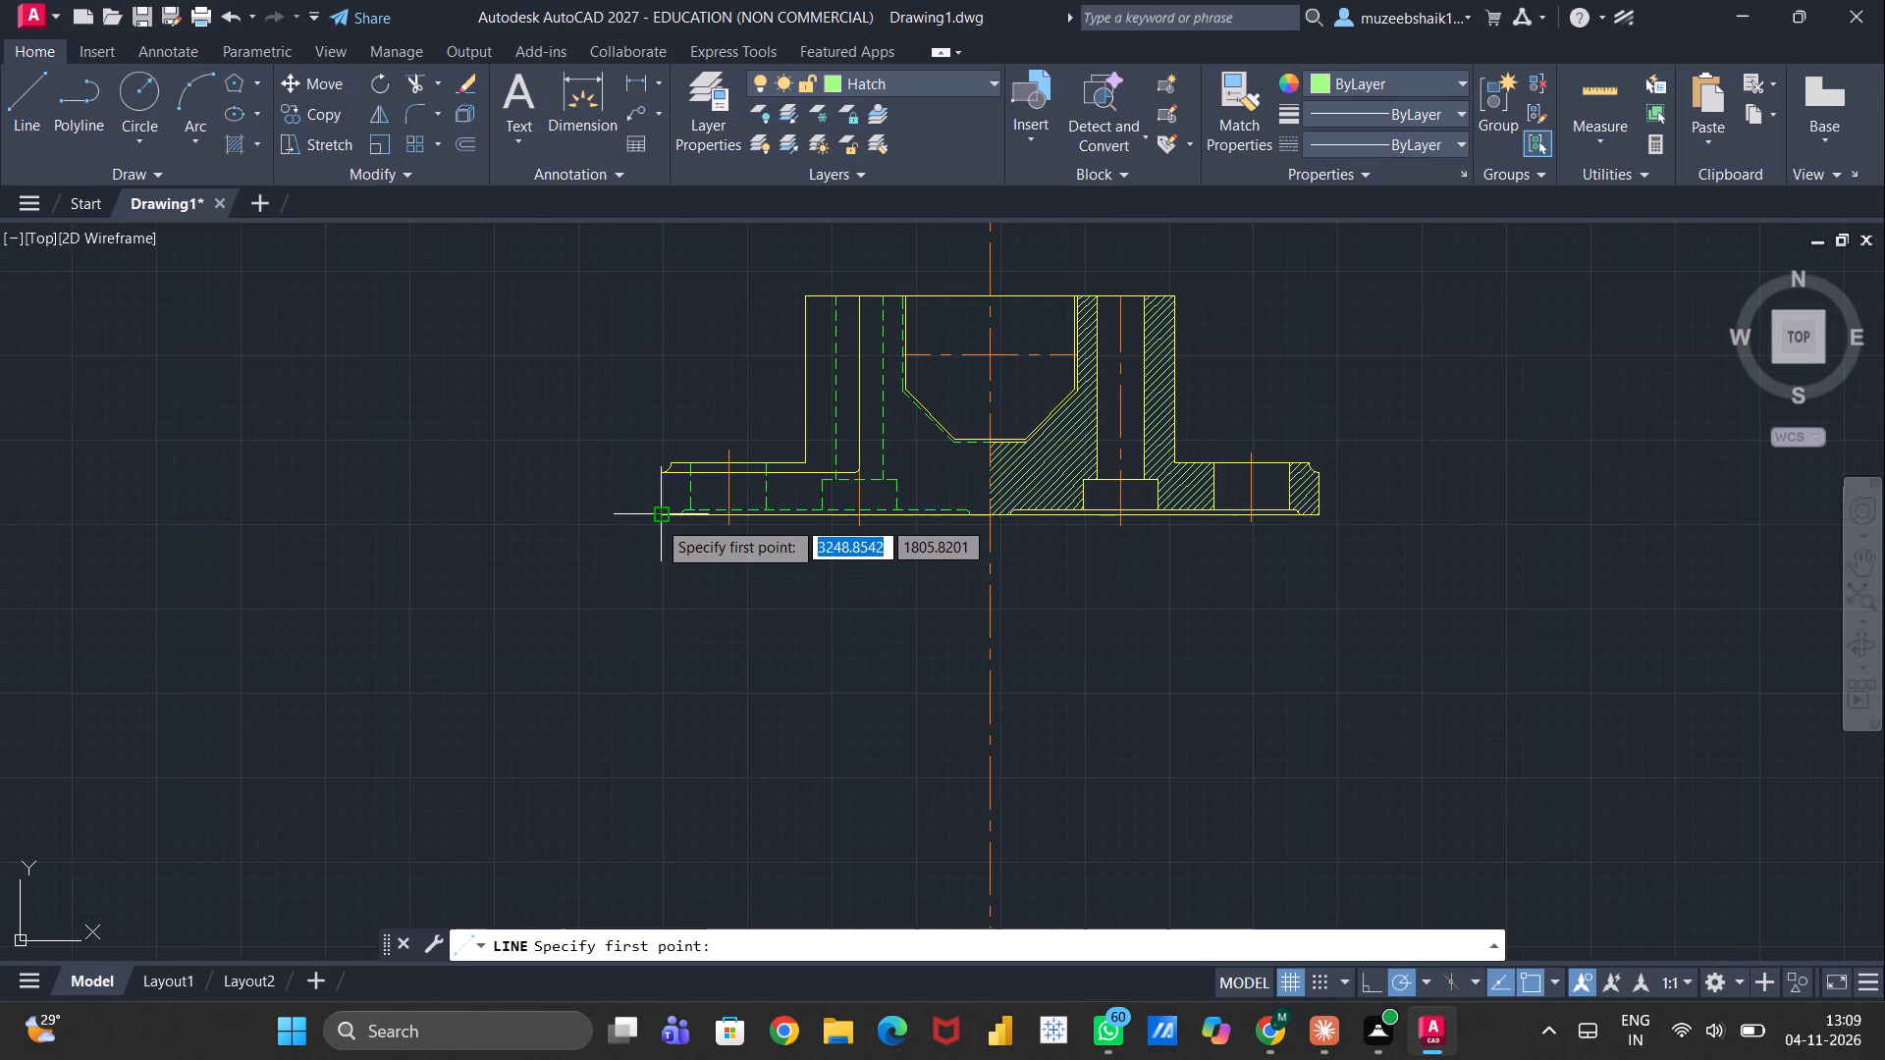
click(656, 590)
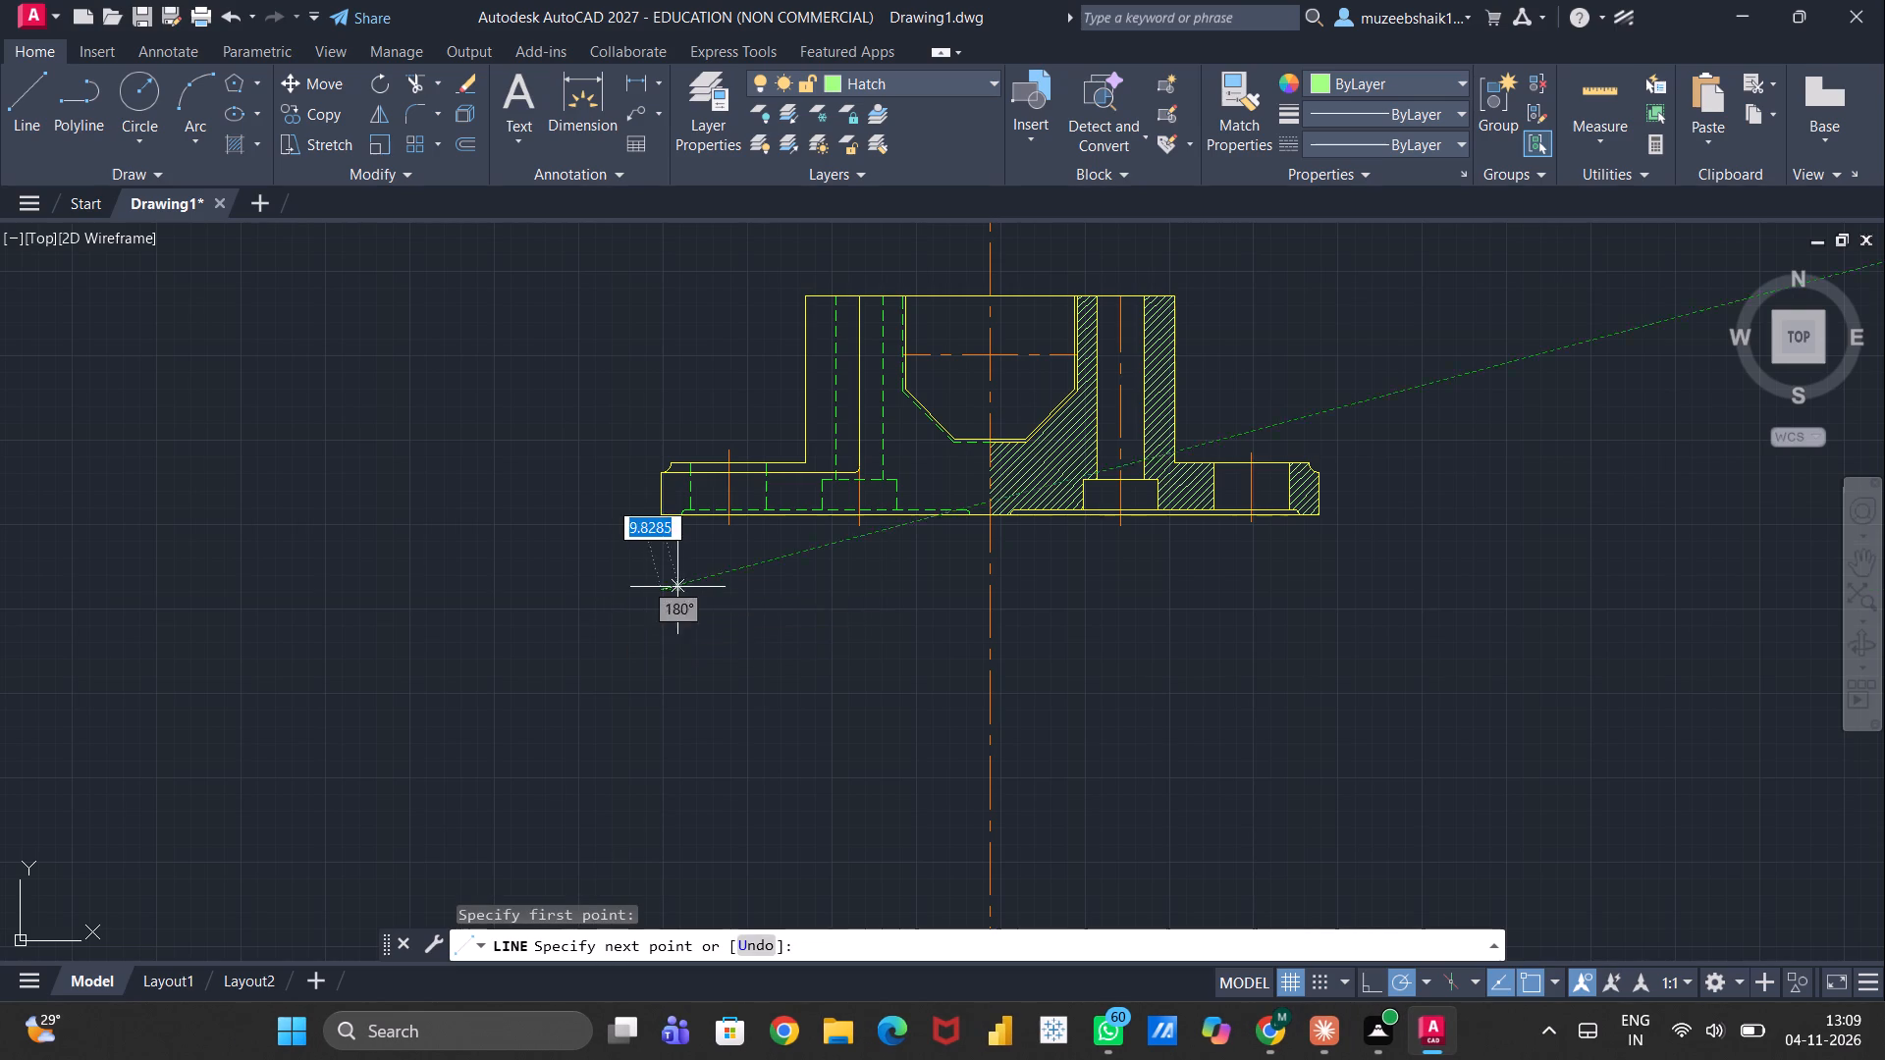
click(1326, 587)
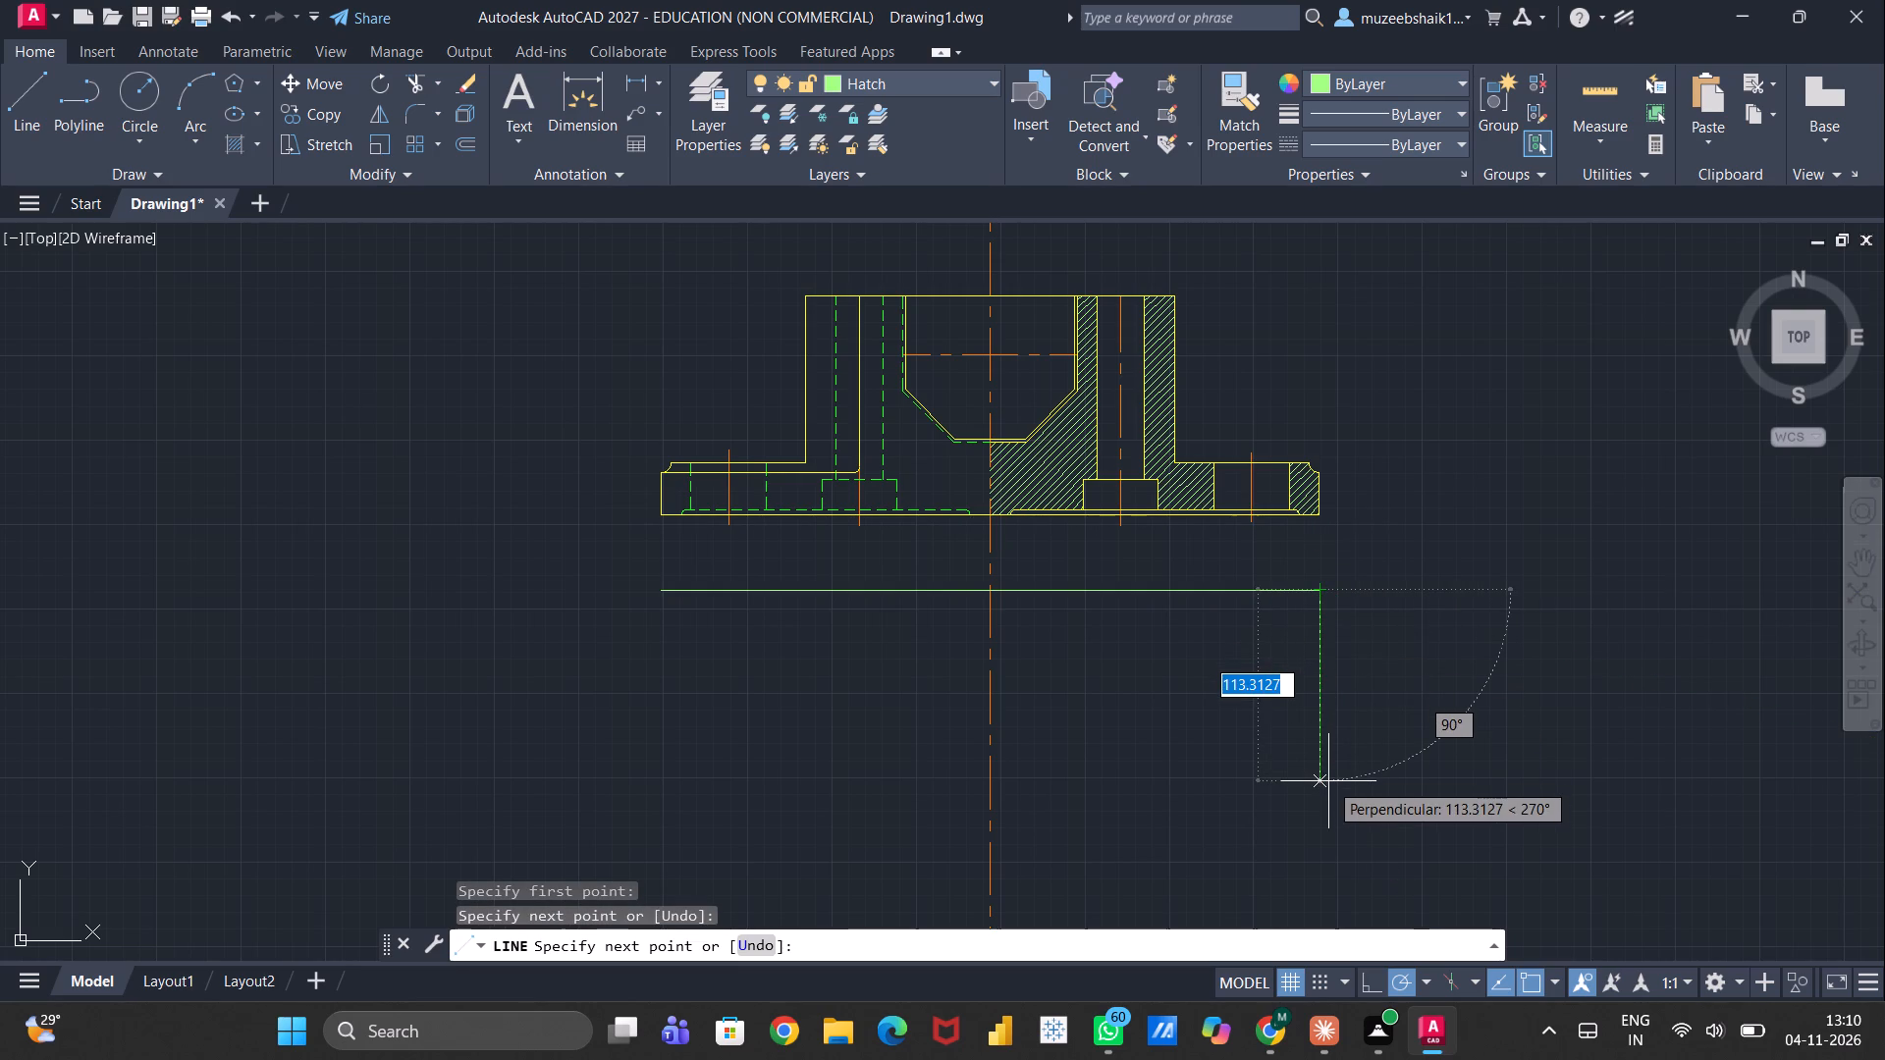
text(100)
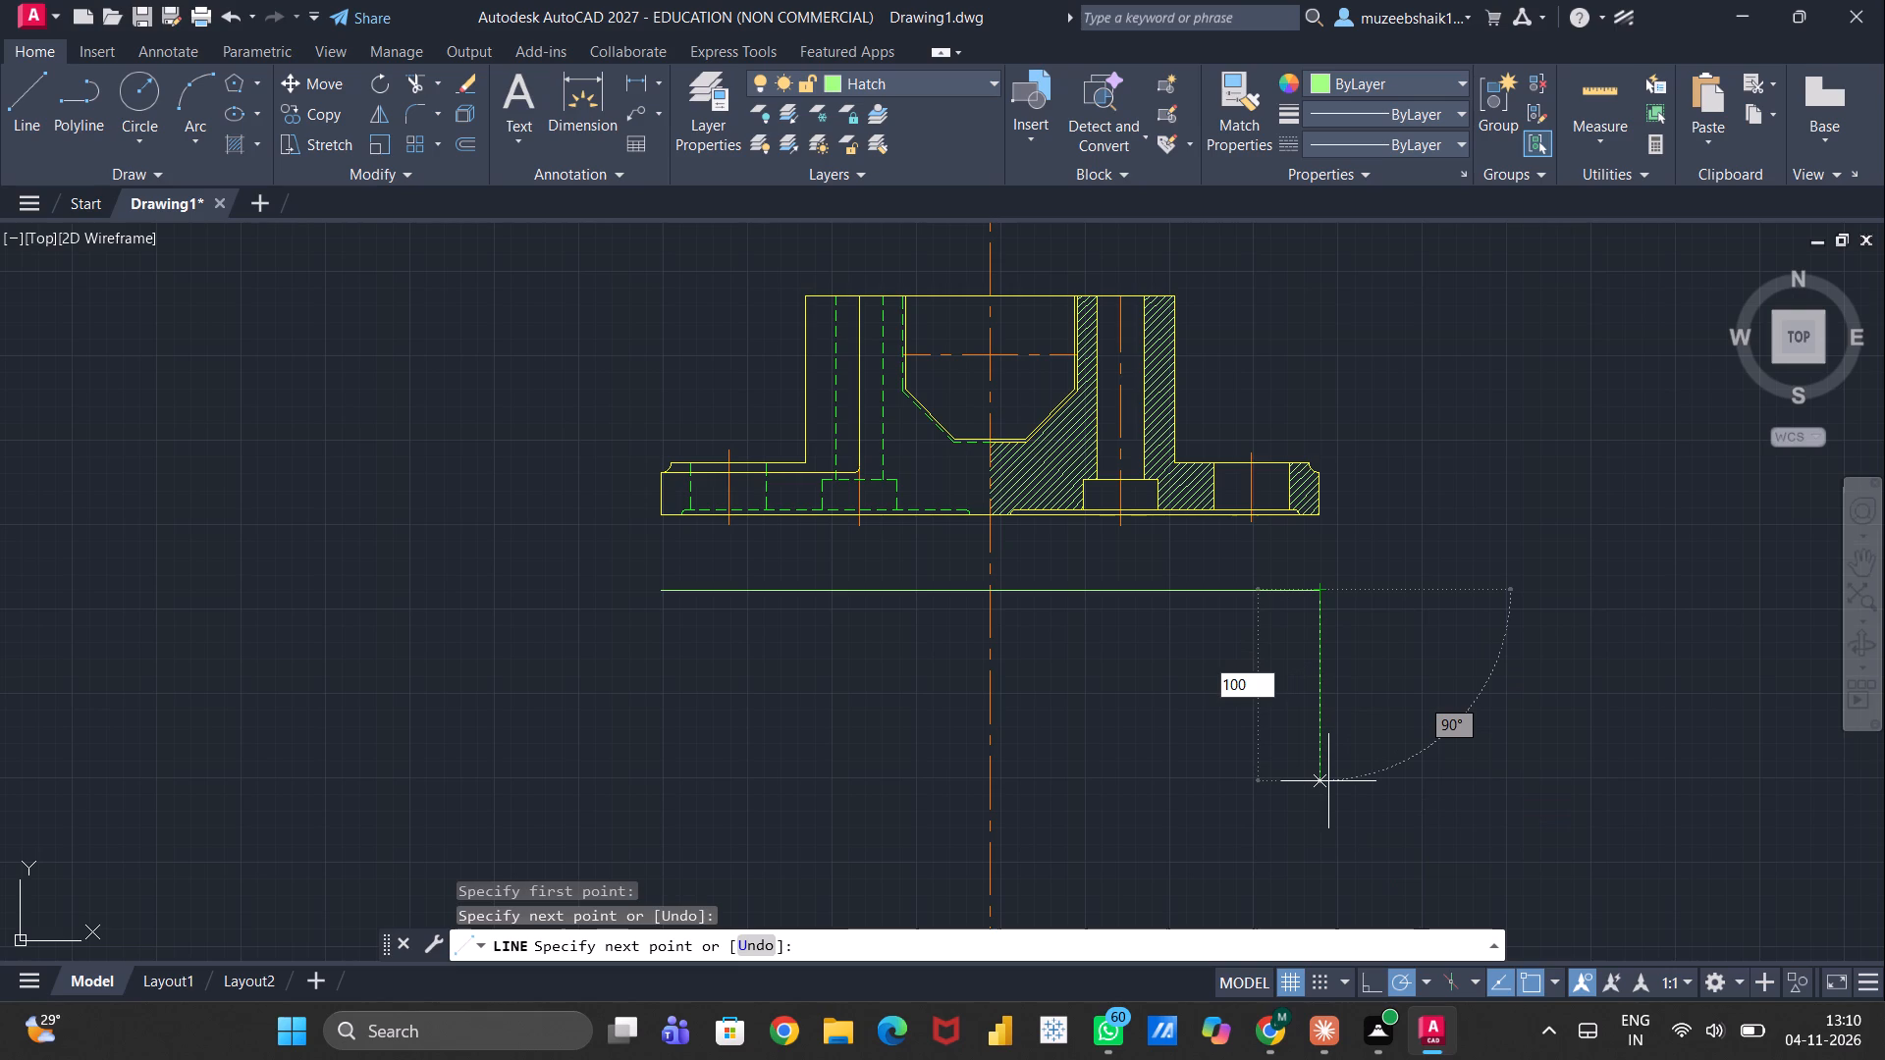
key(Return)
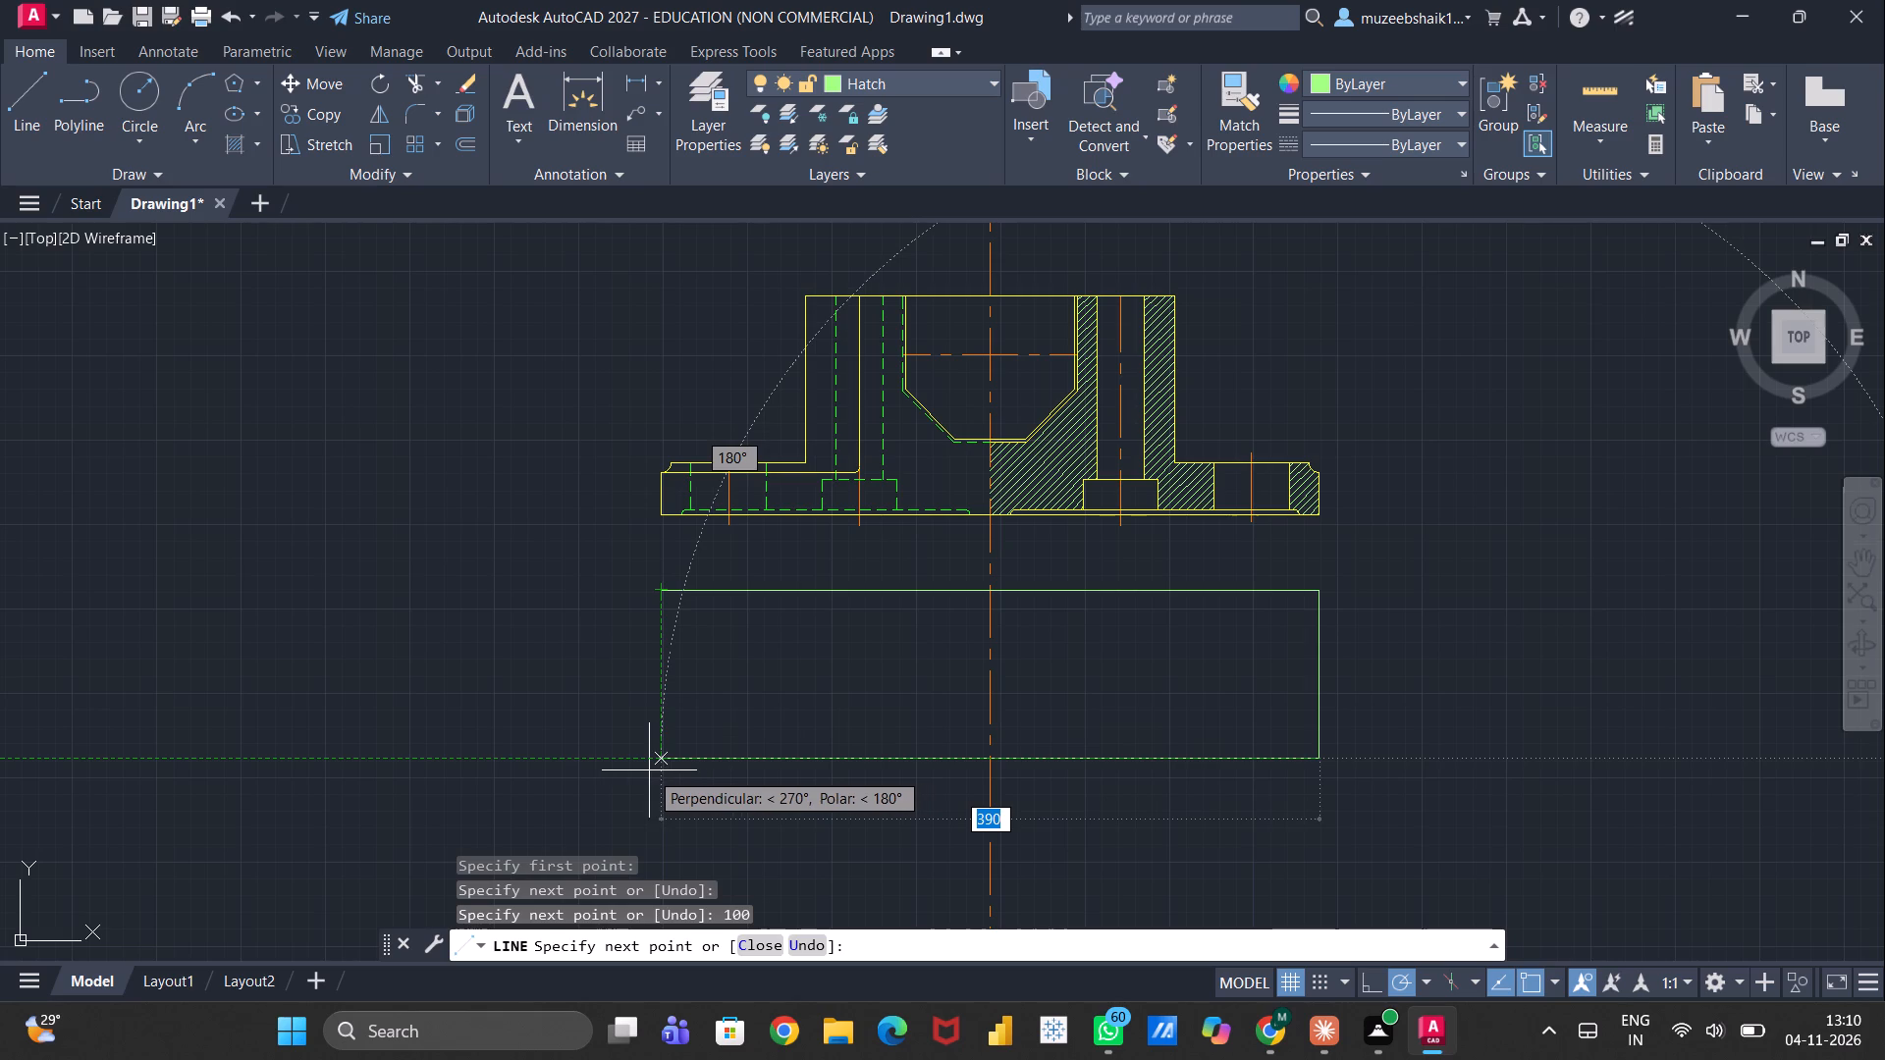
click(649, 770)
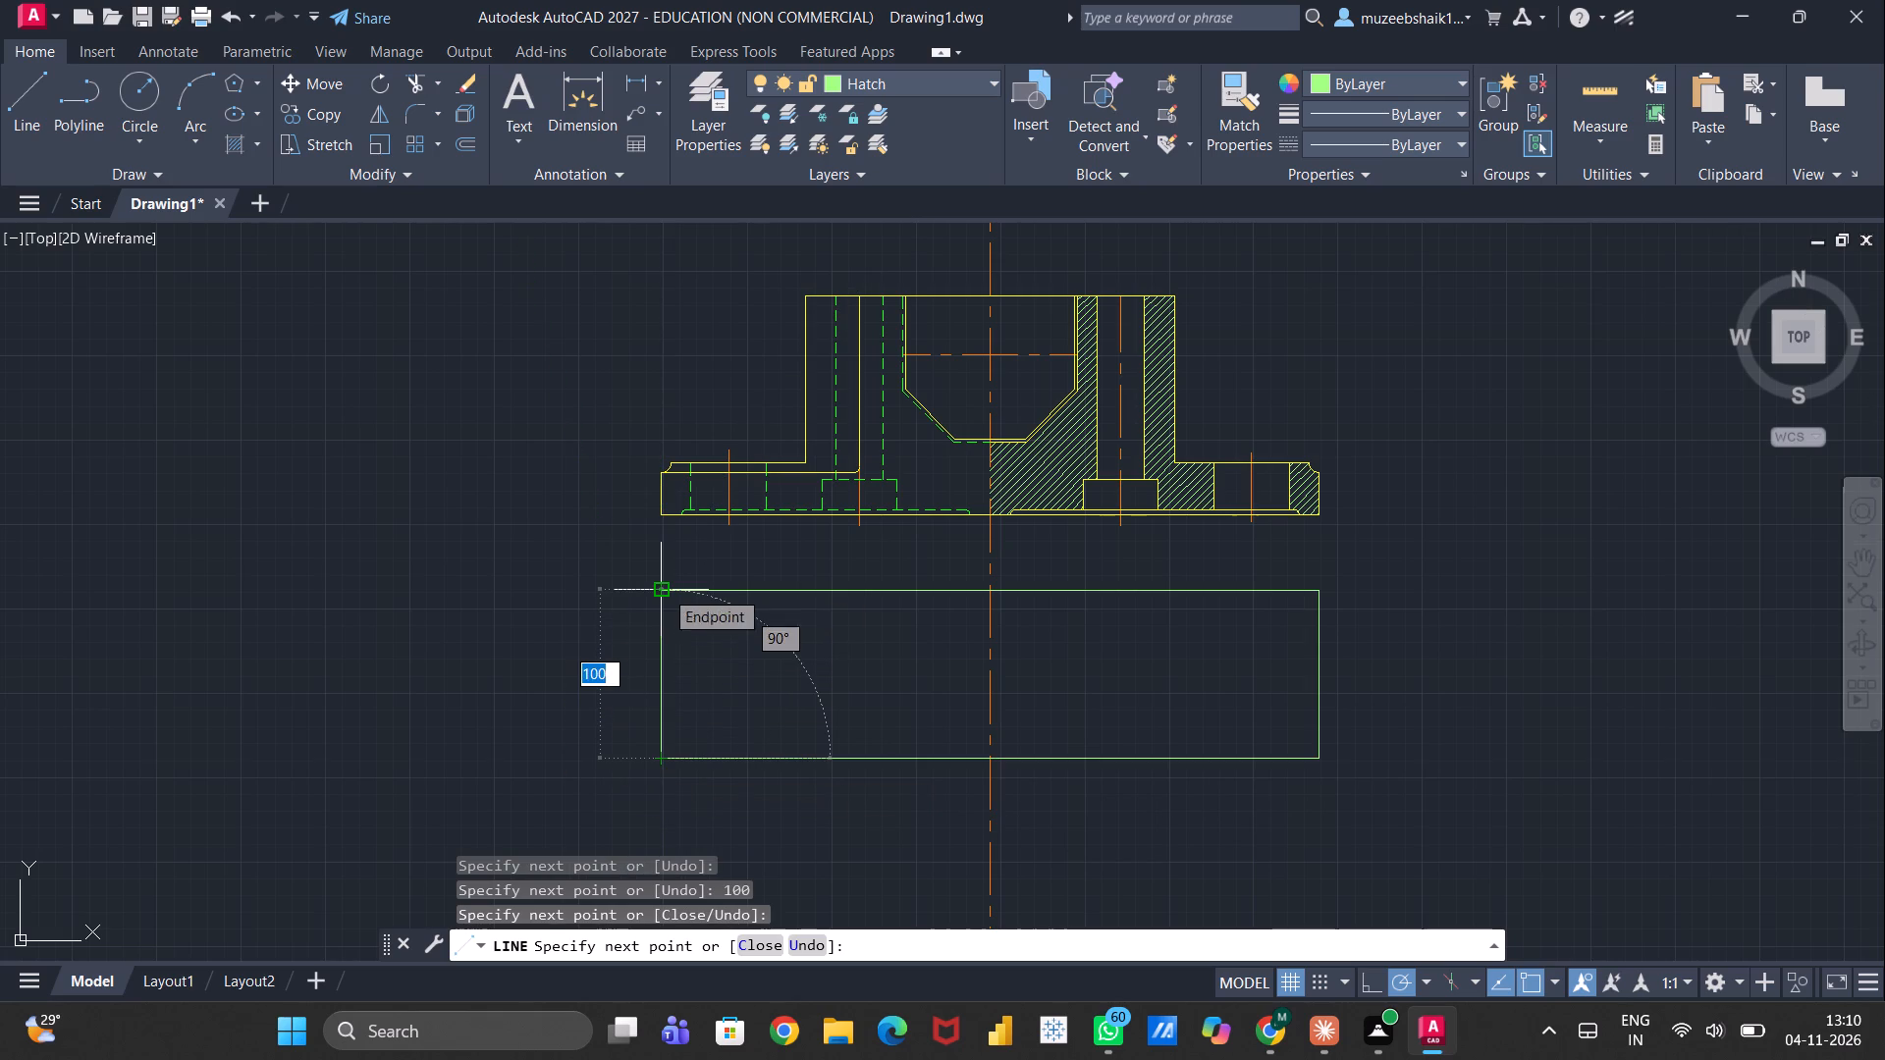
click(664, 589)
key(Escape)
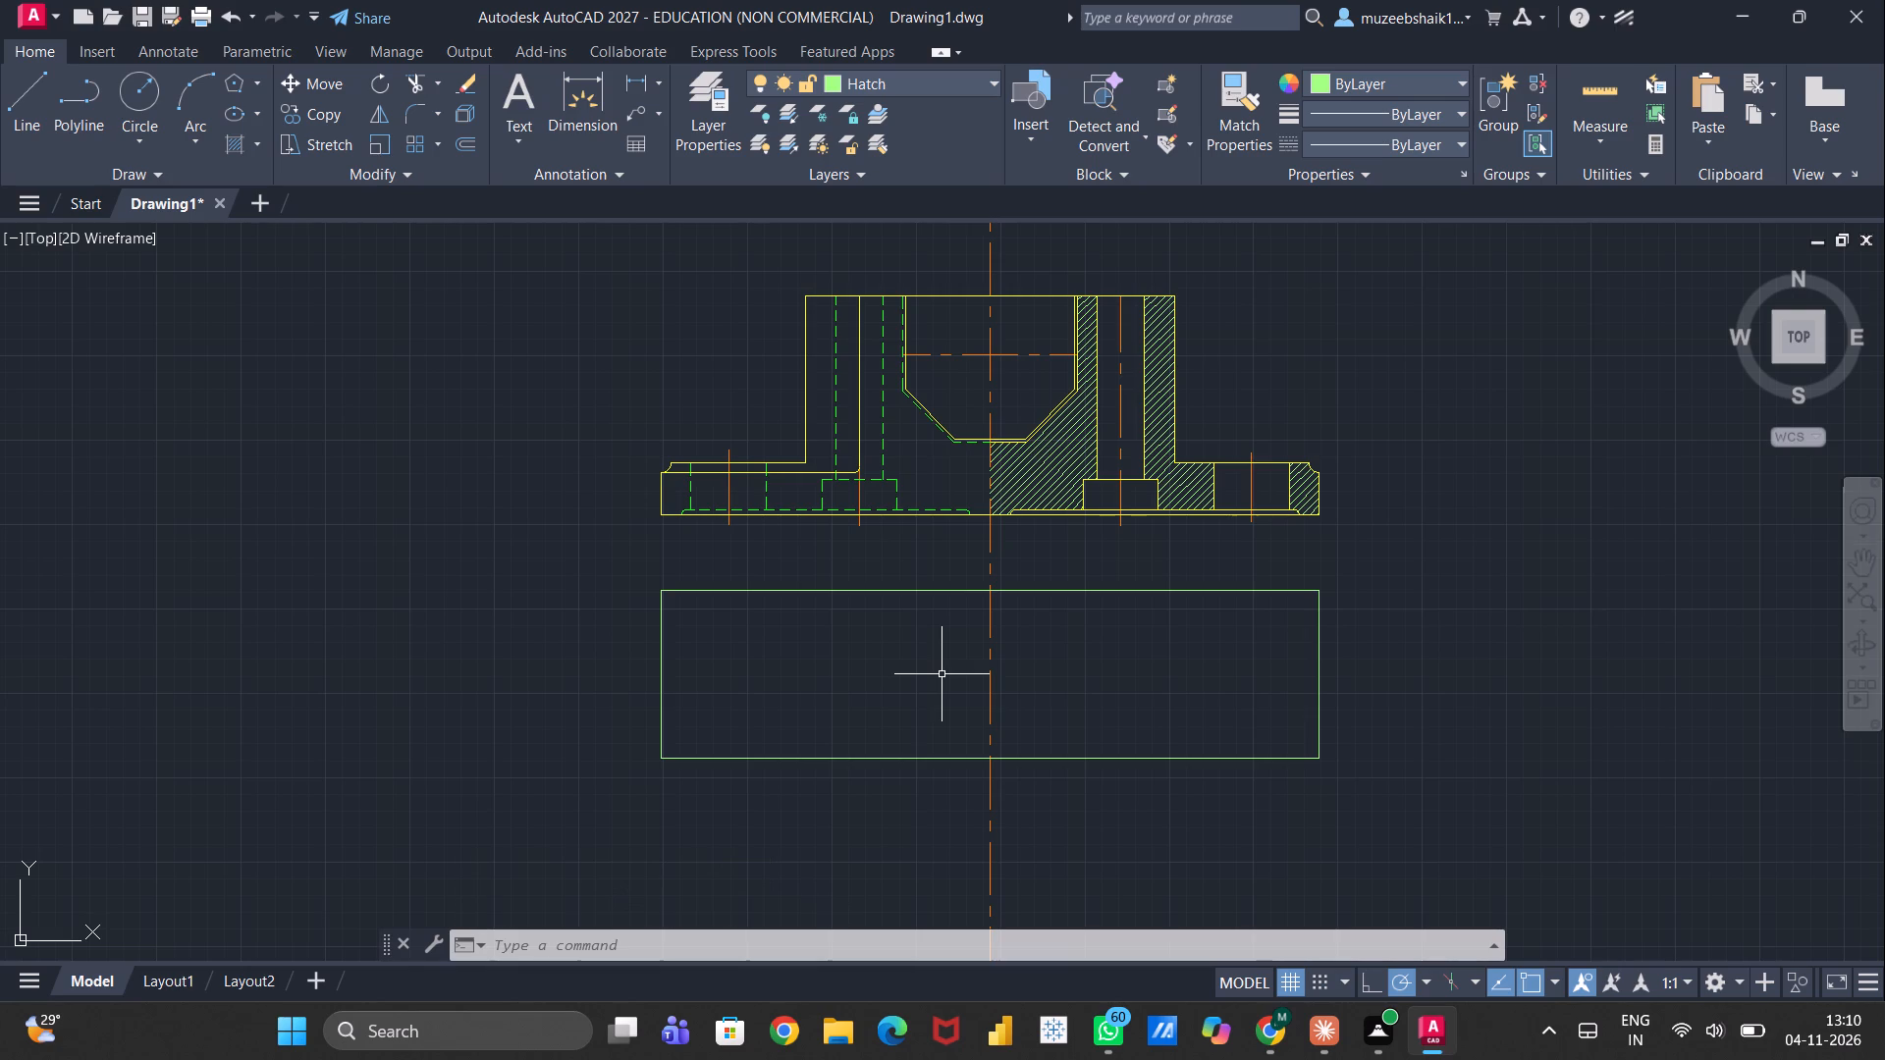
Offset all four sides of the new rectangle inward by 6.
key(o)
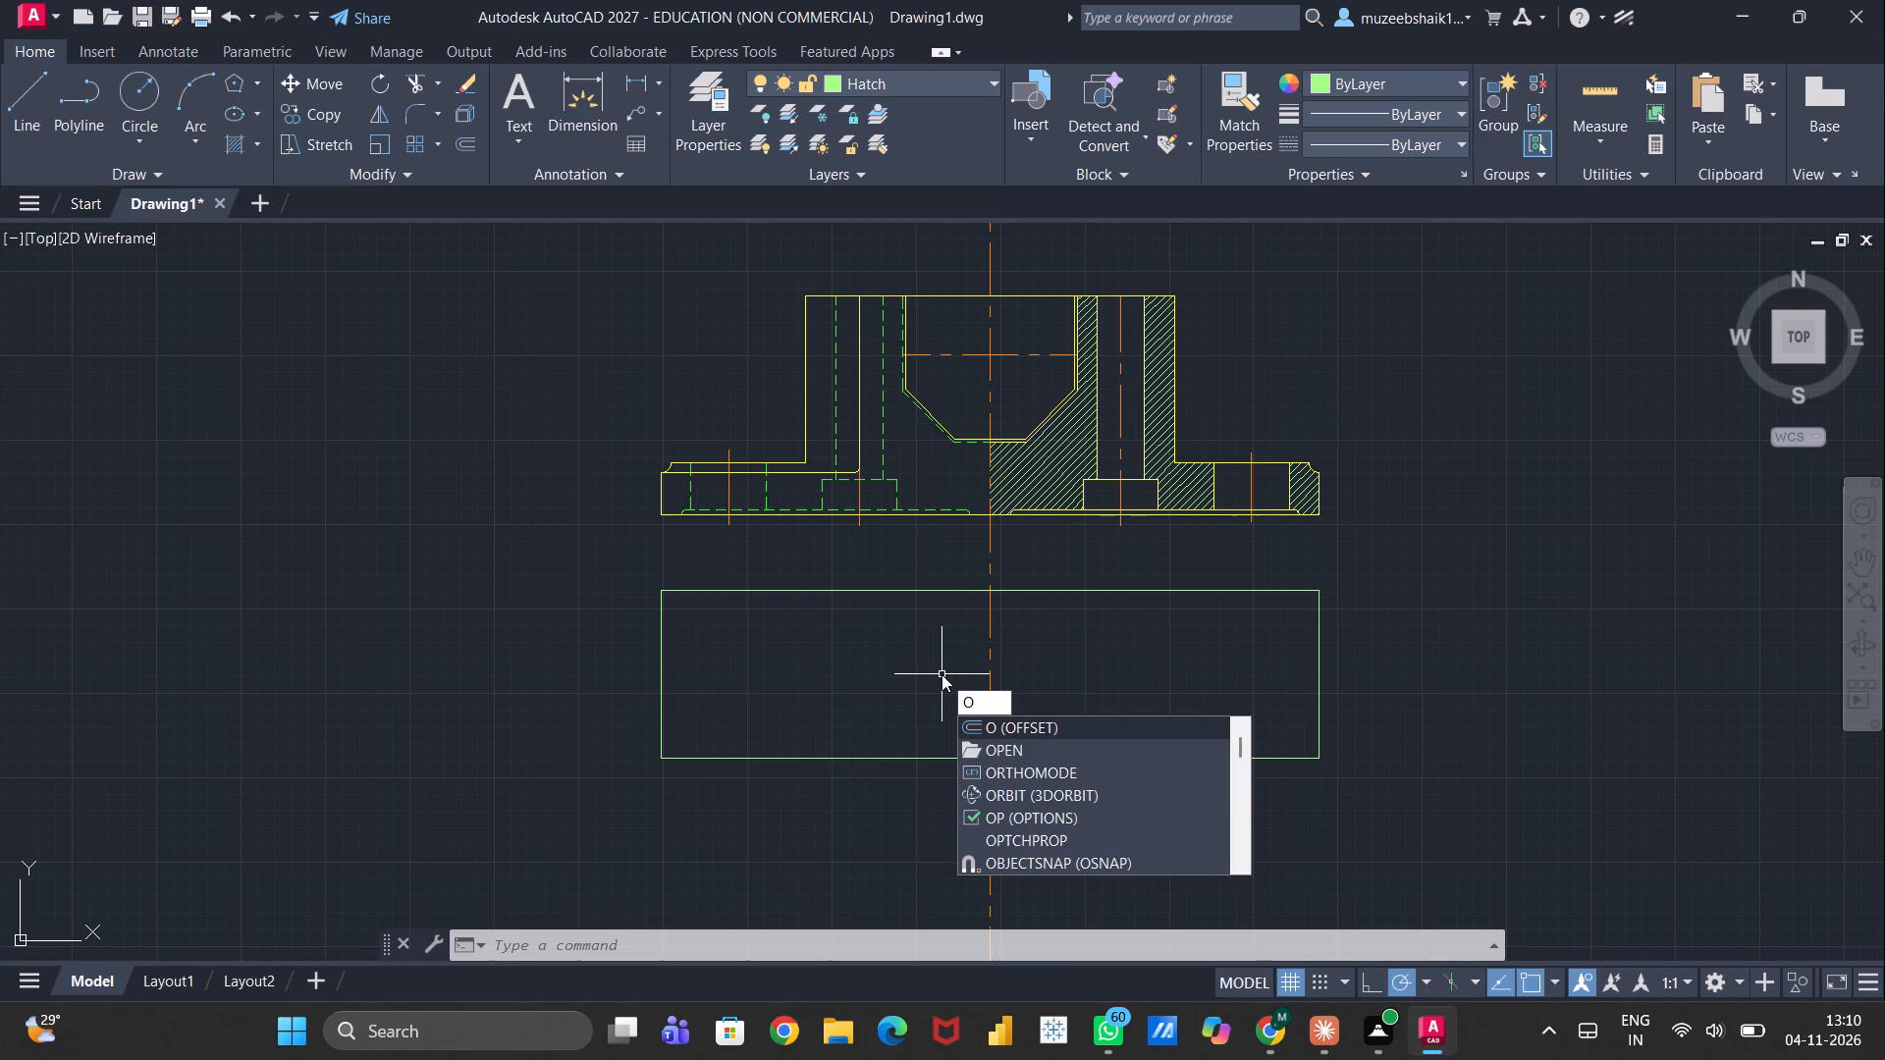
key(Return)
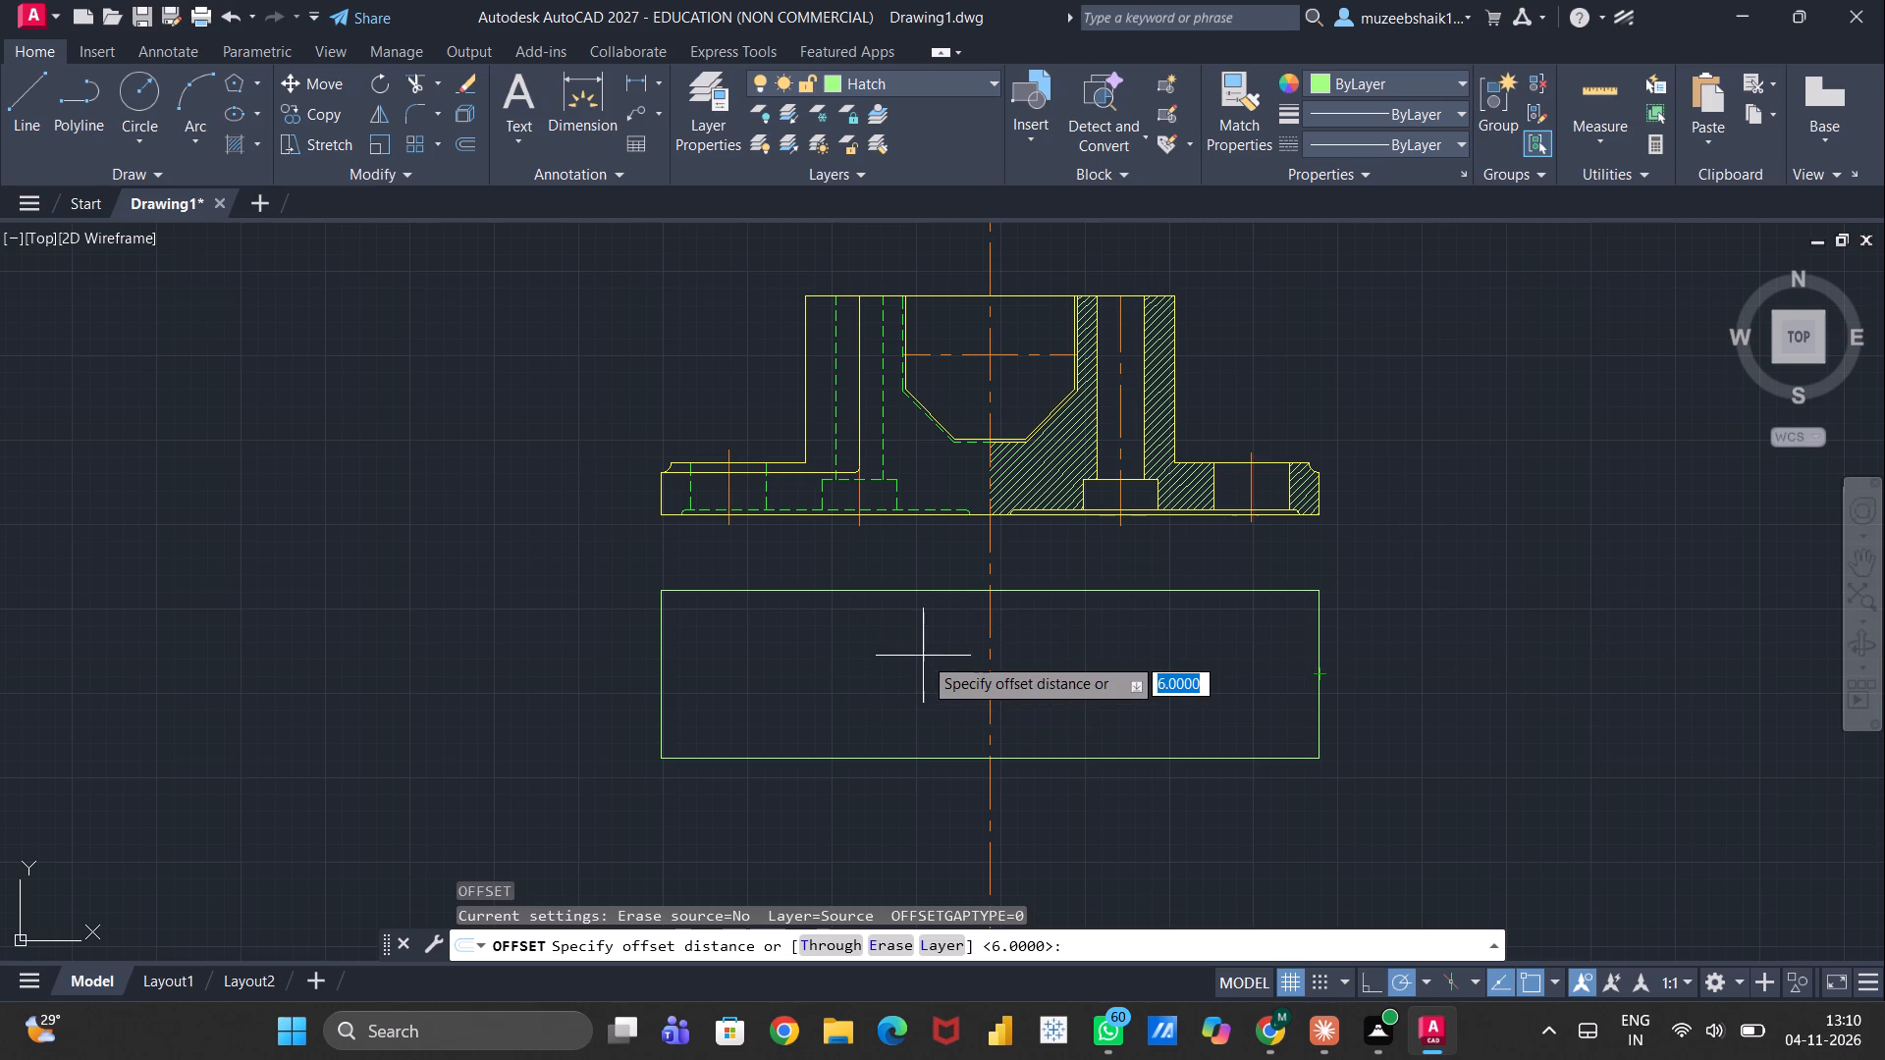
key(6)
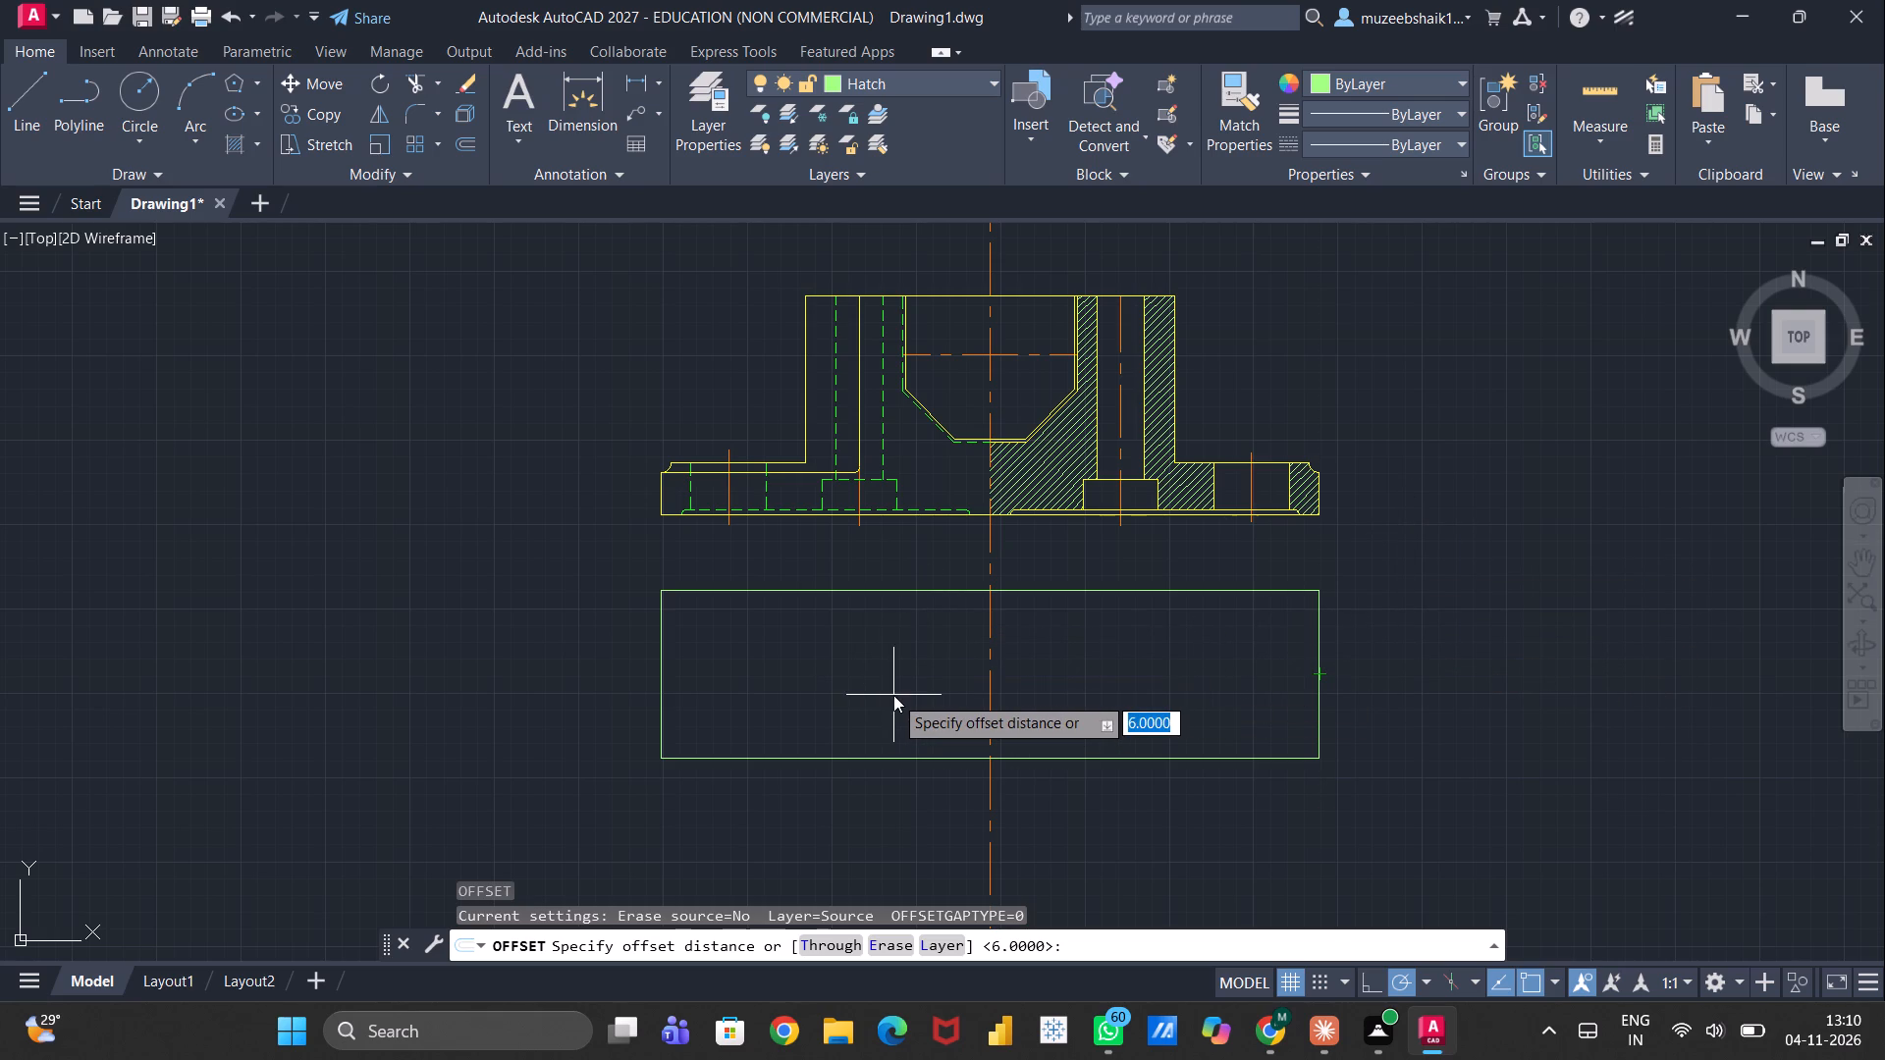
key(Return)
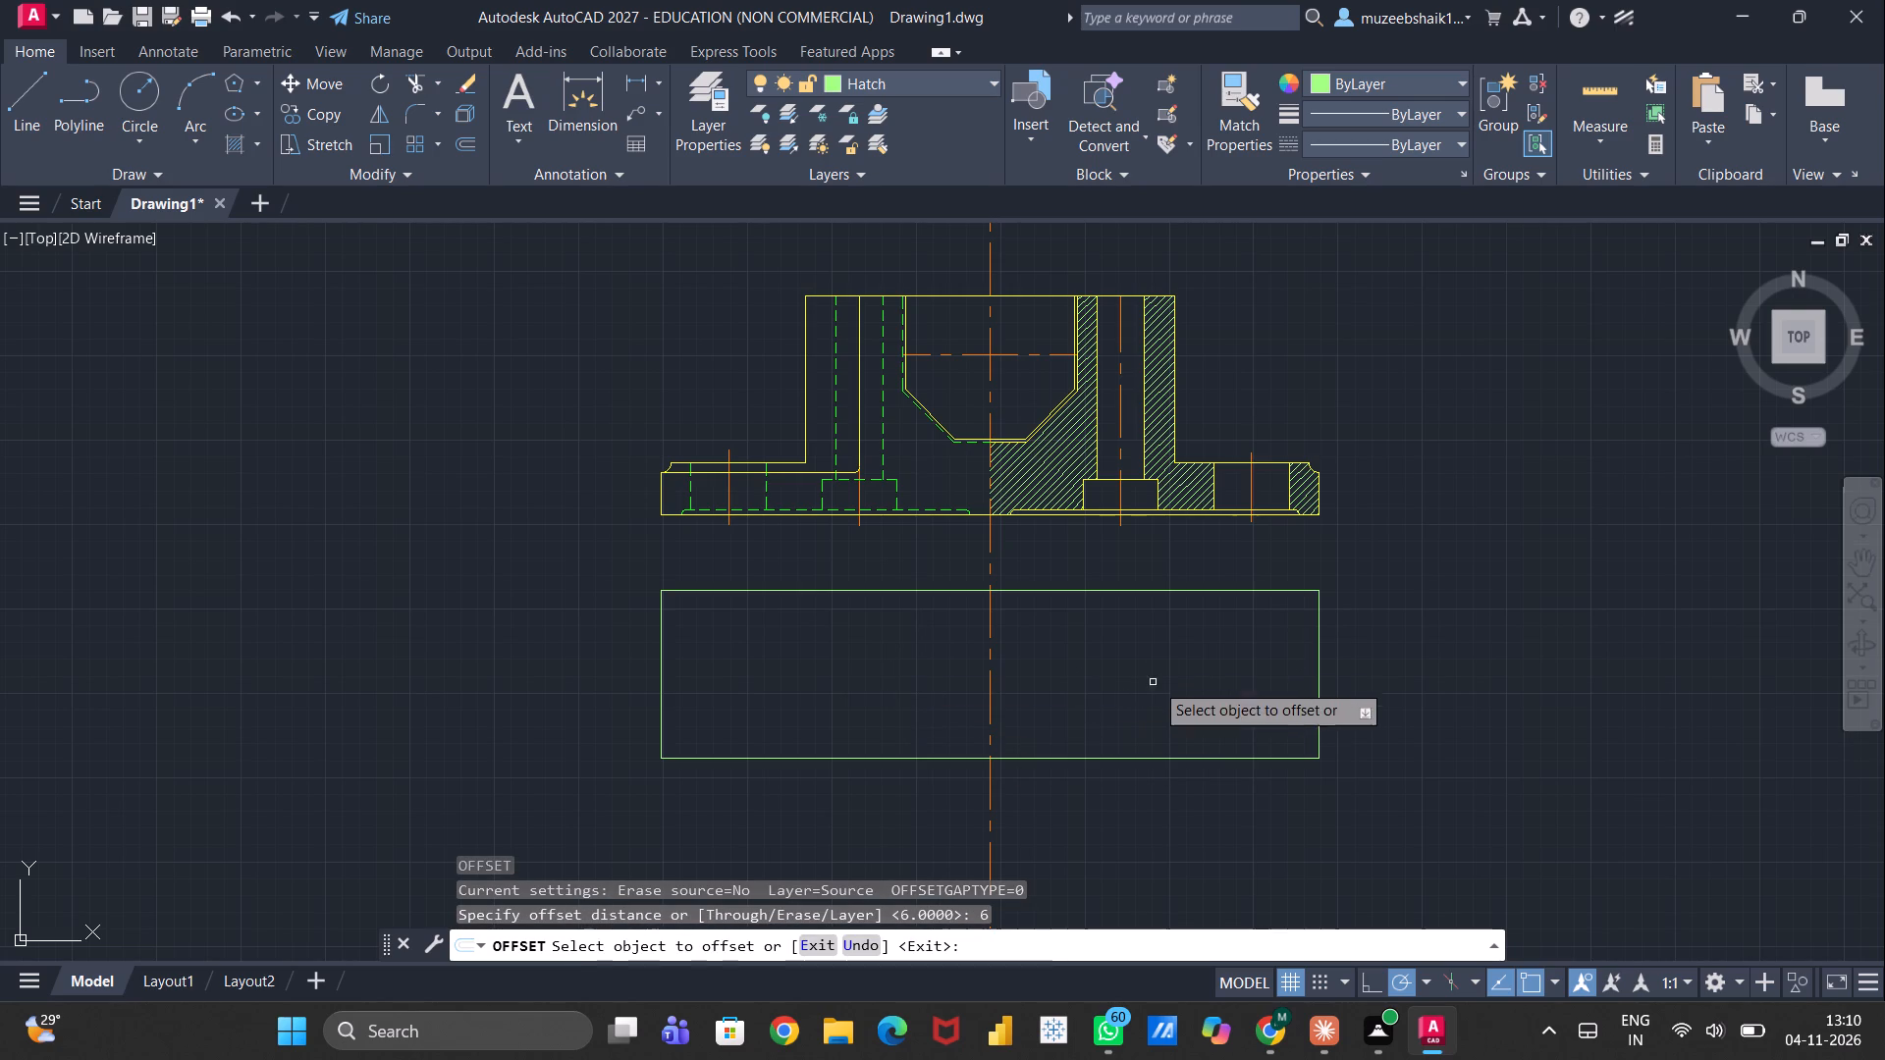
double_click(1148, 590)
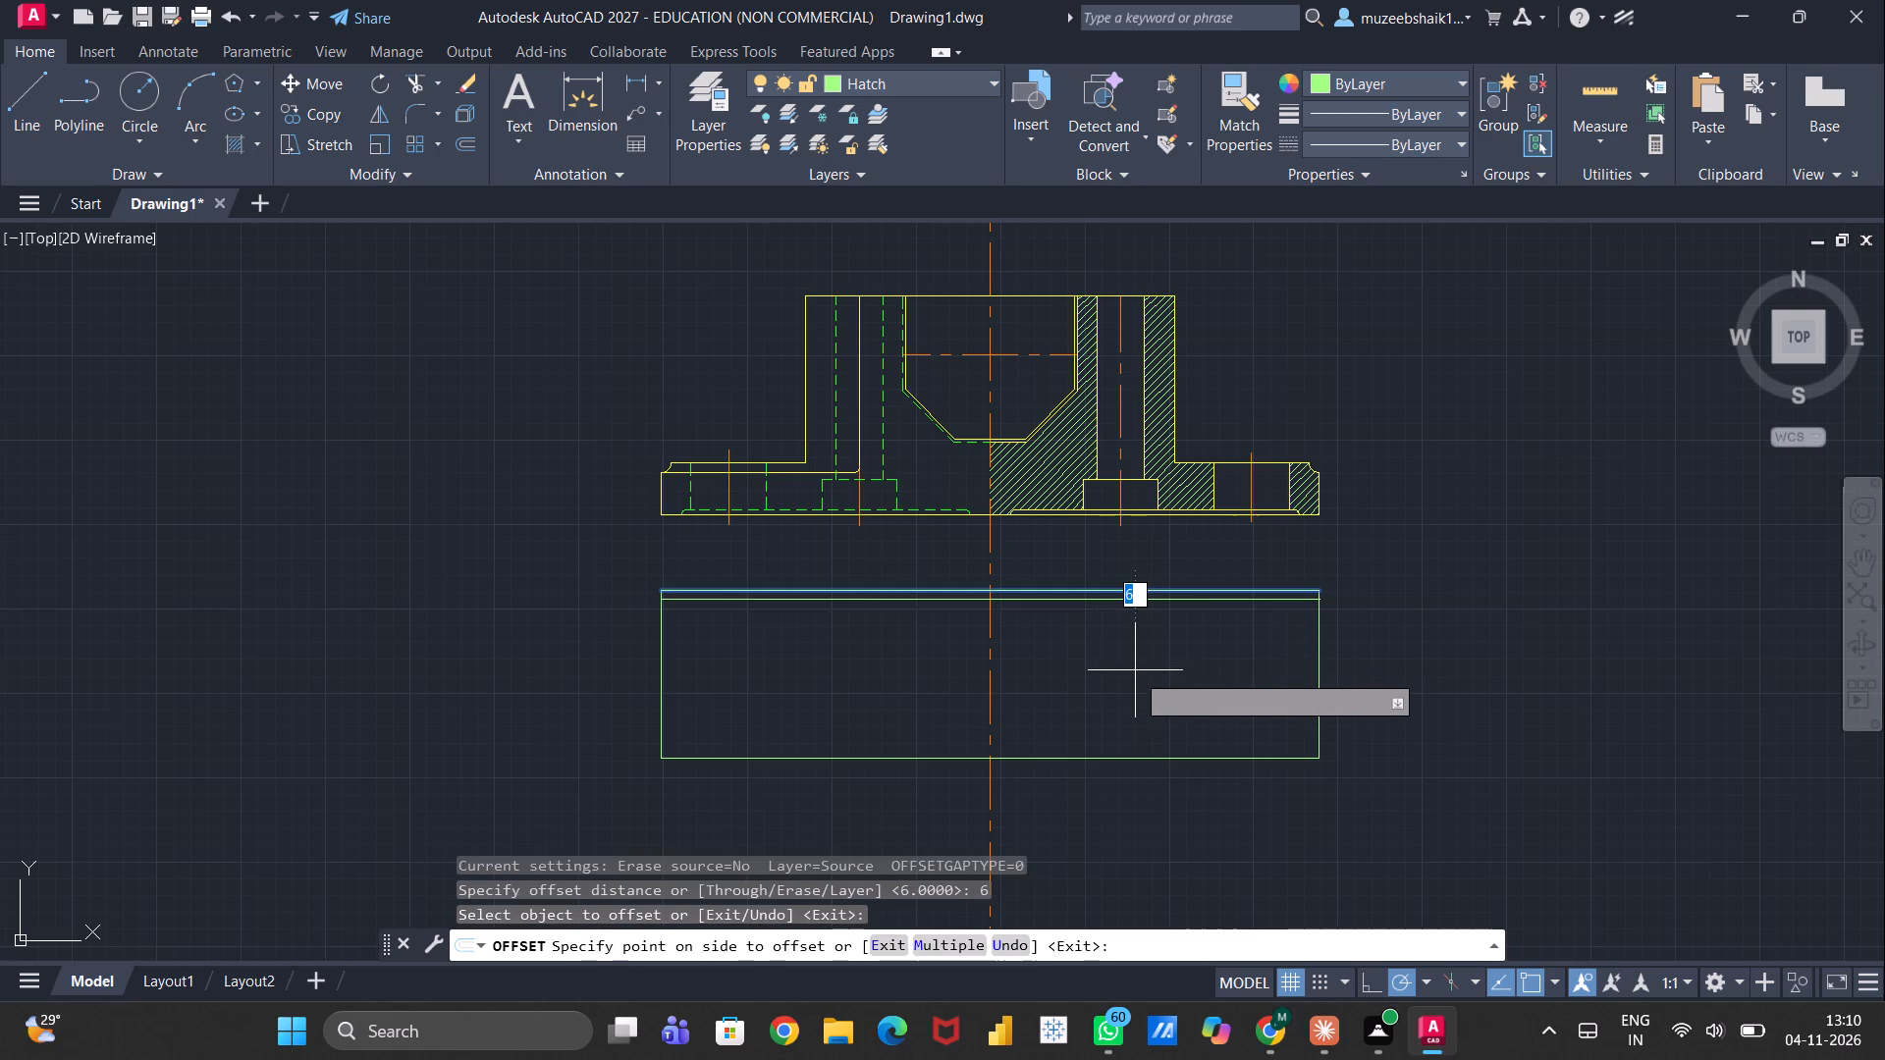
click(1135, 674)
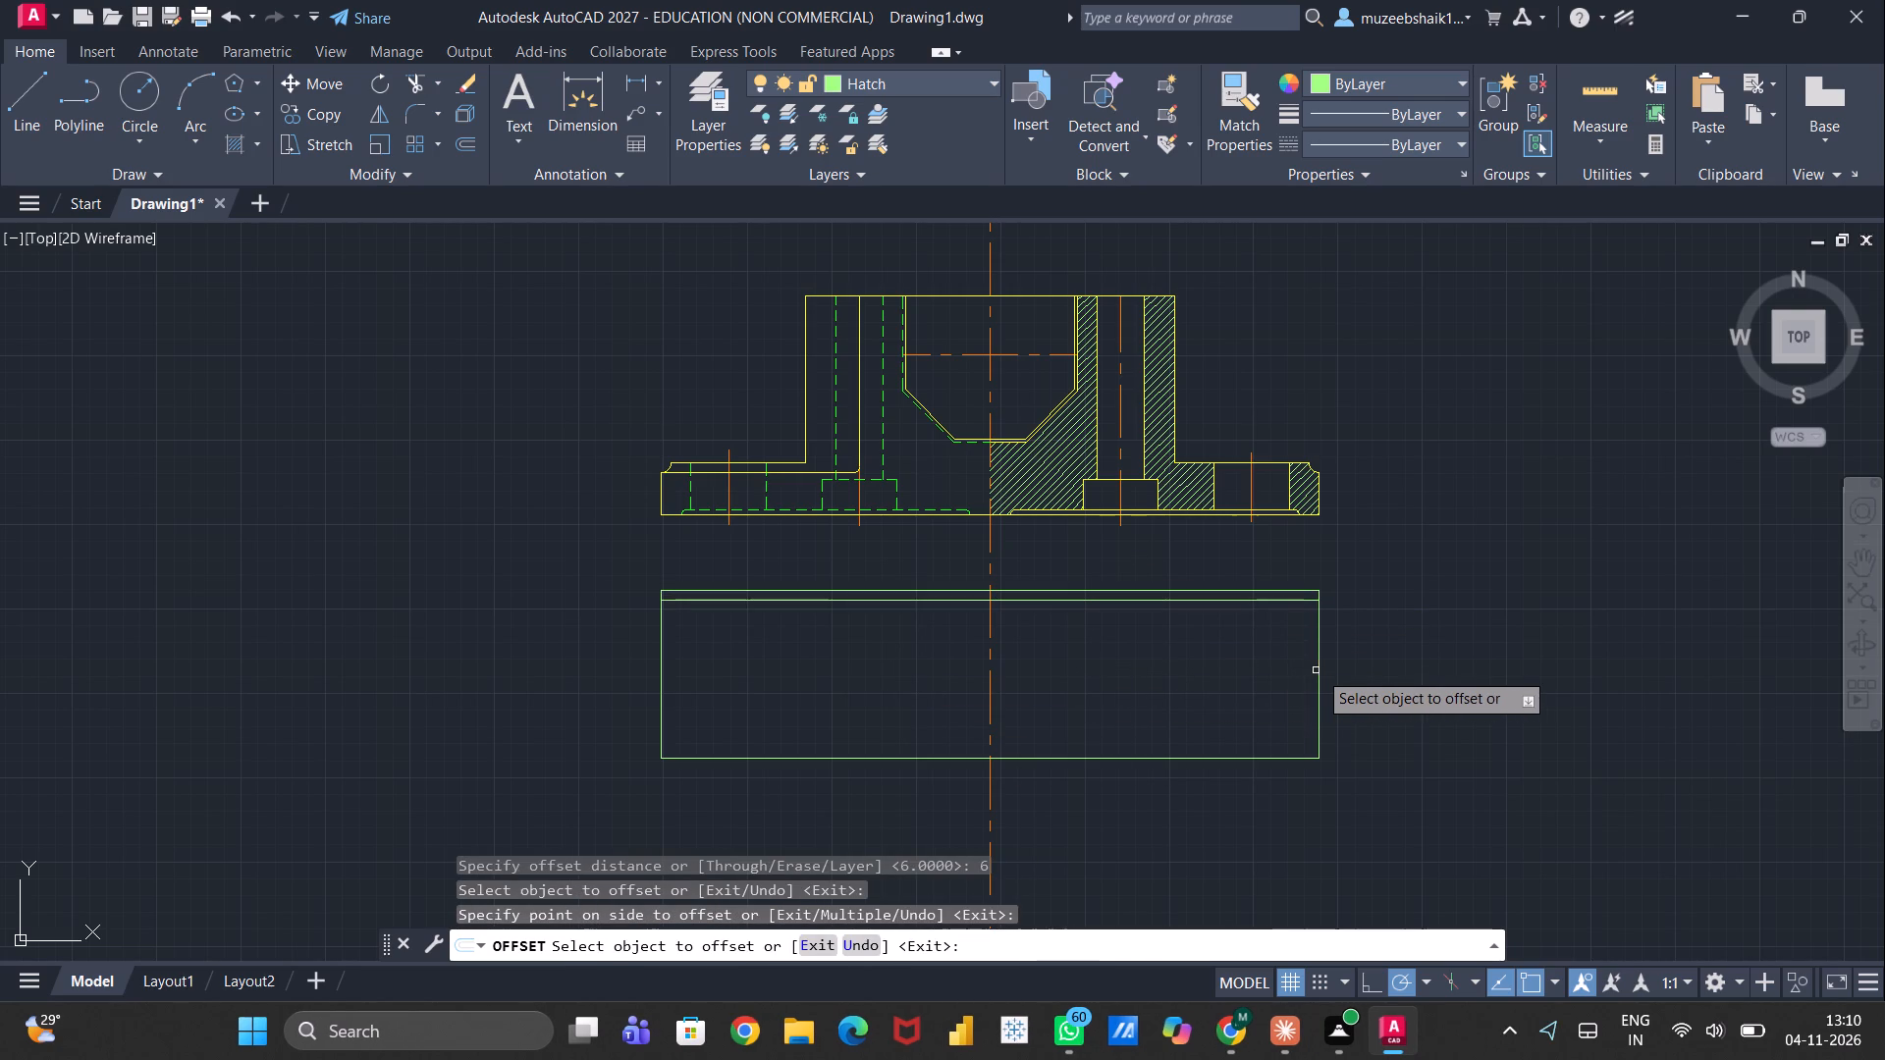
click(1322, 673)
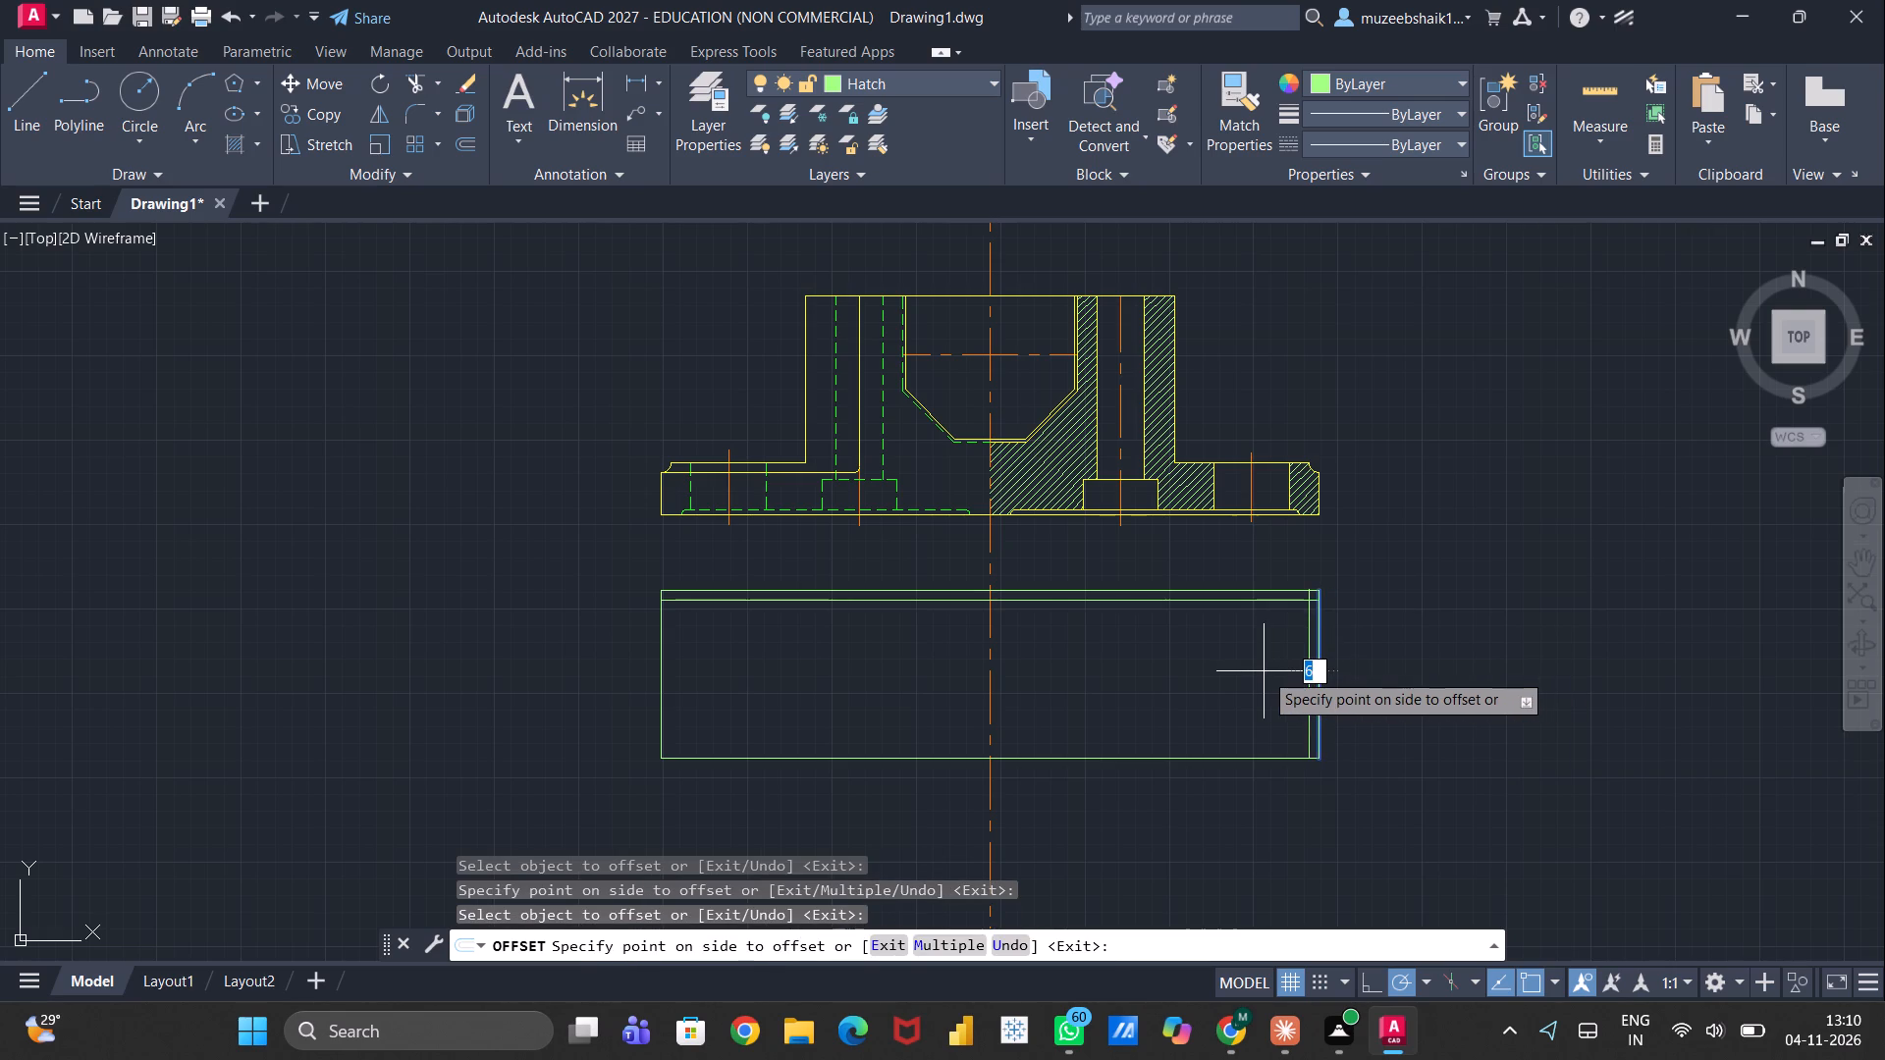
click(1264, 671)
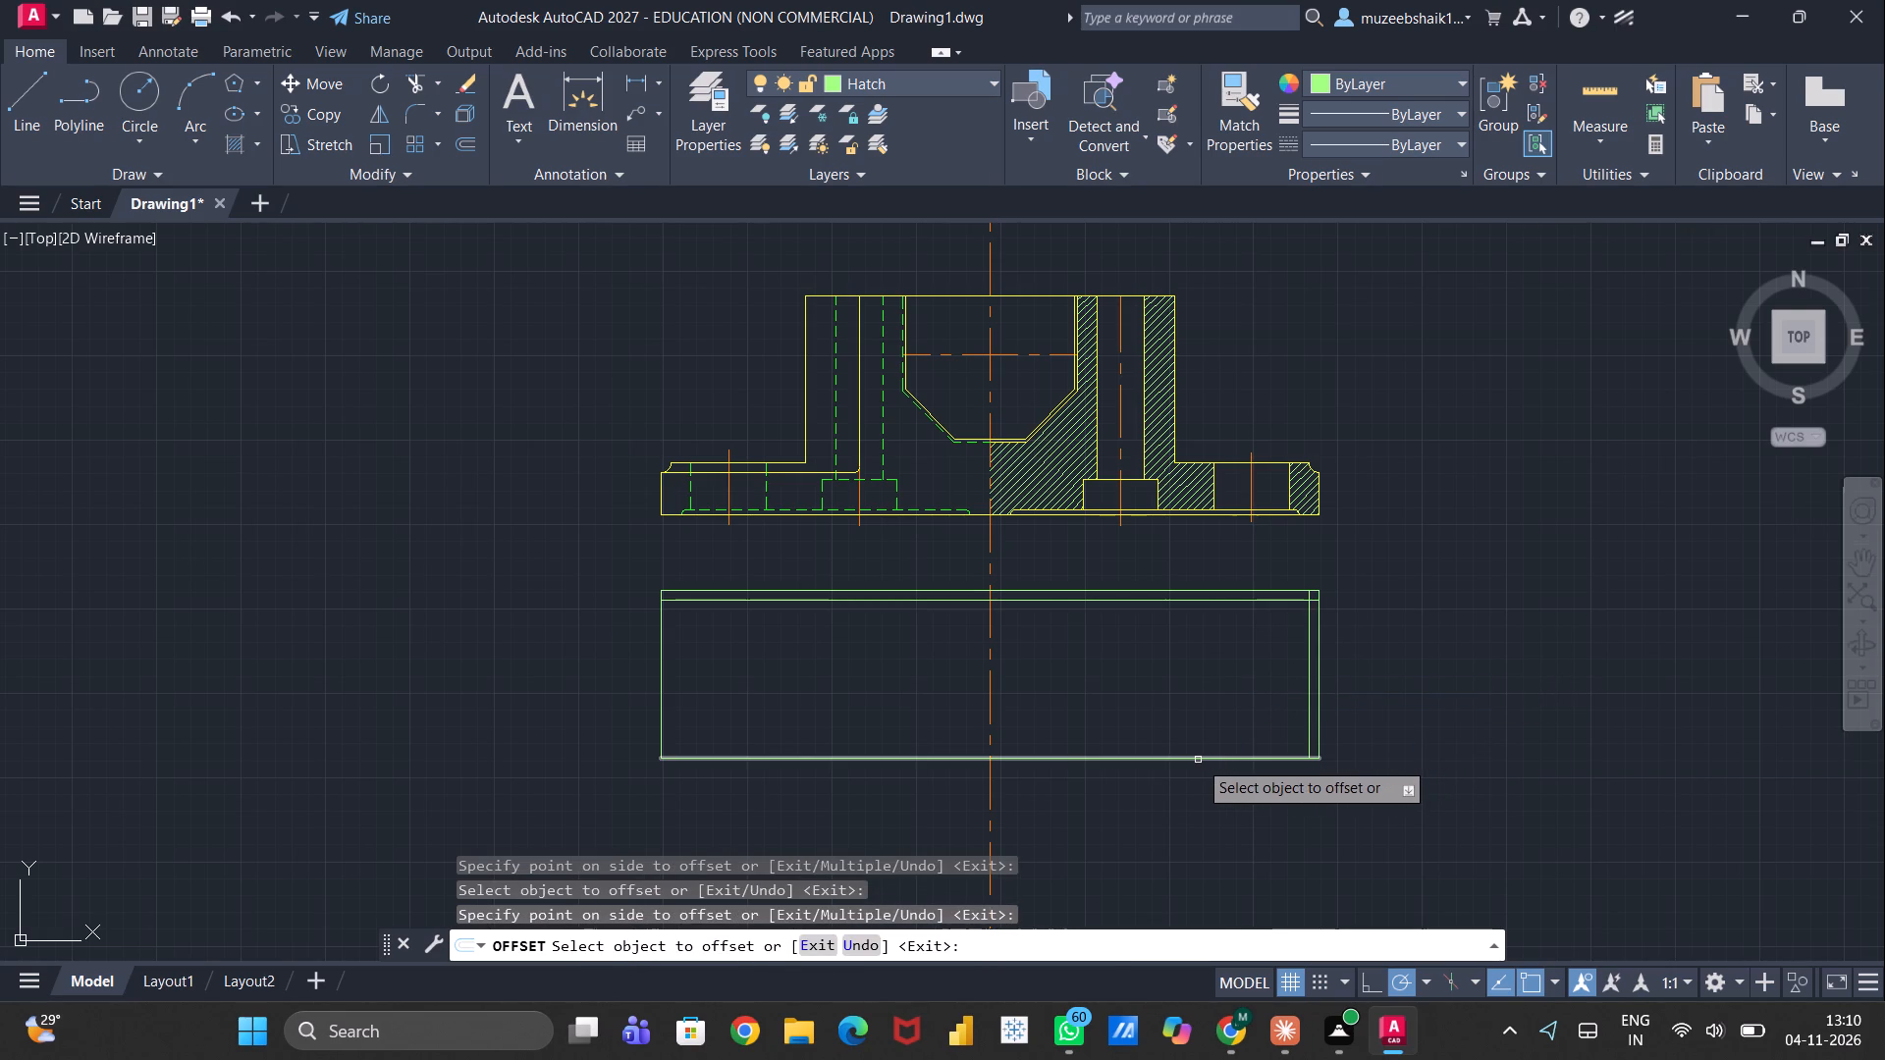
click(1198, 760)
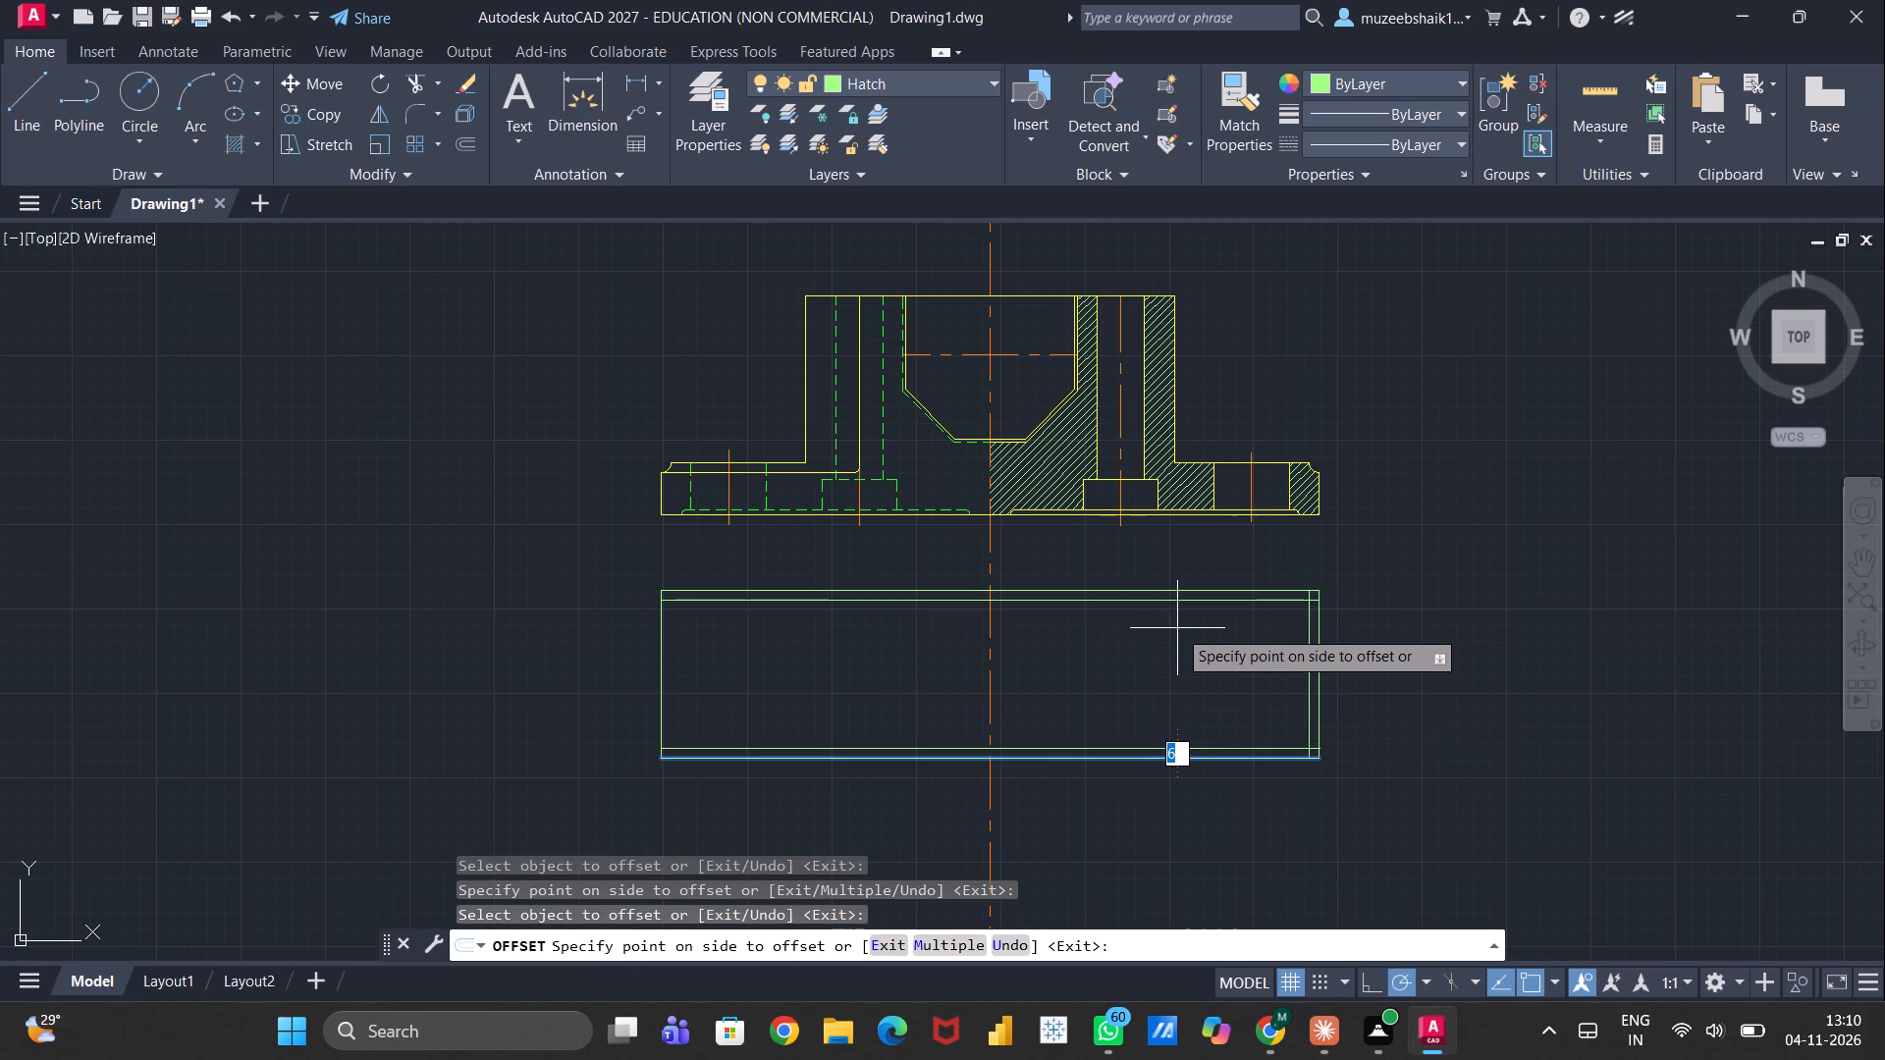
click(1170, 658)
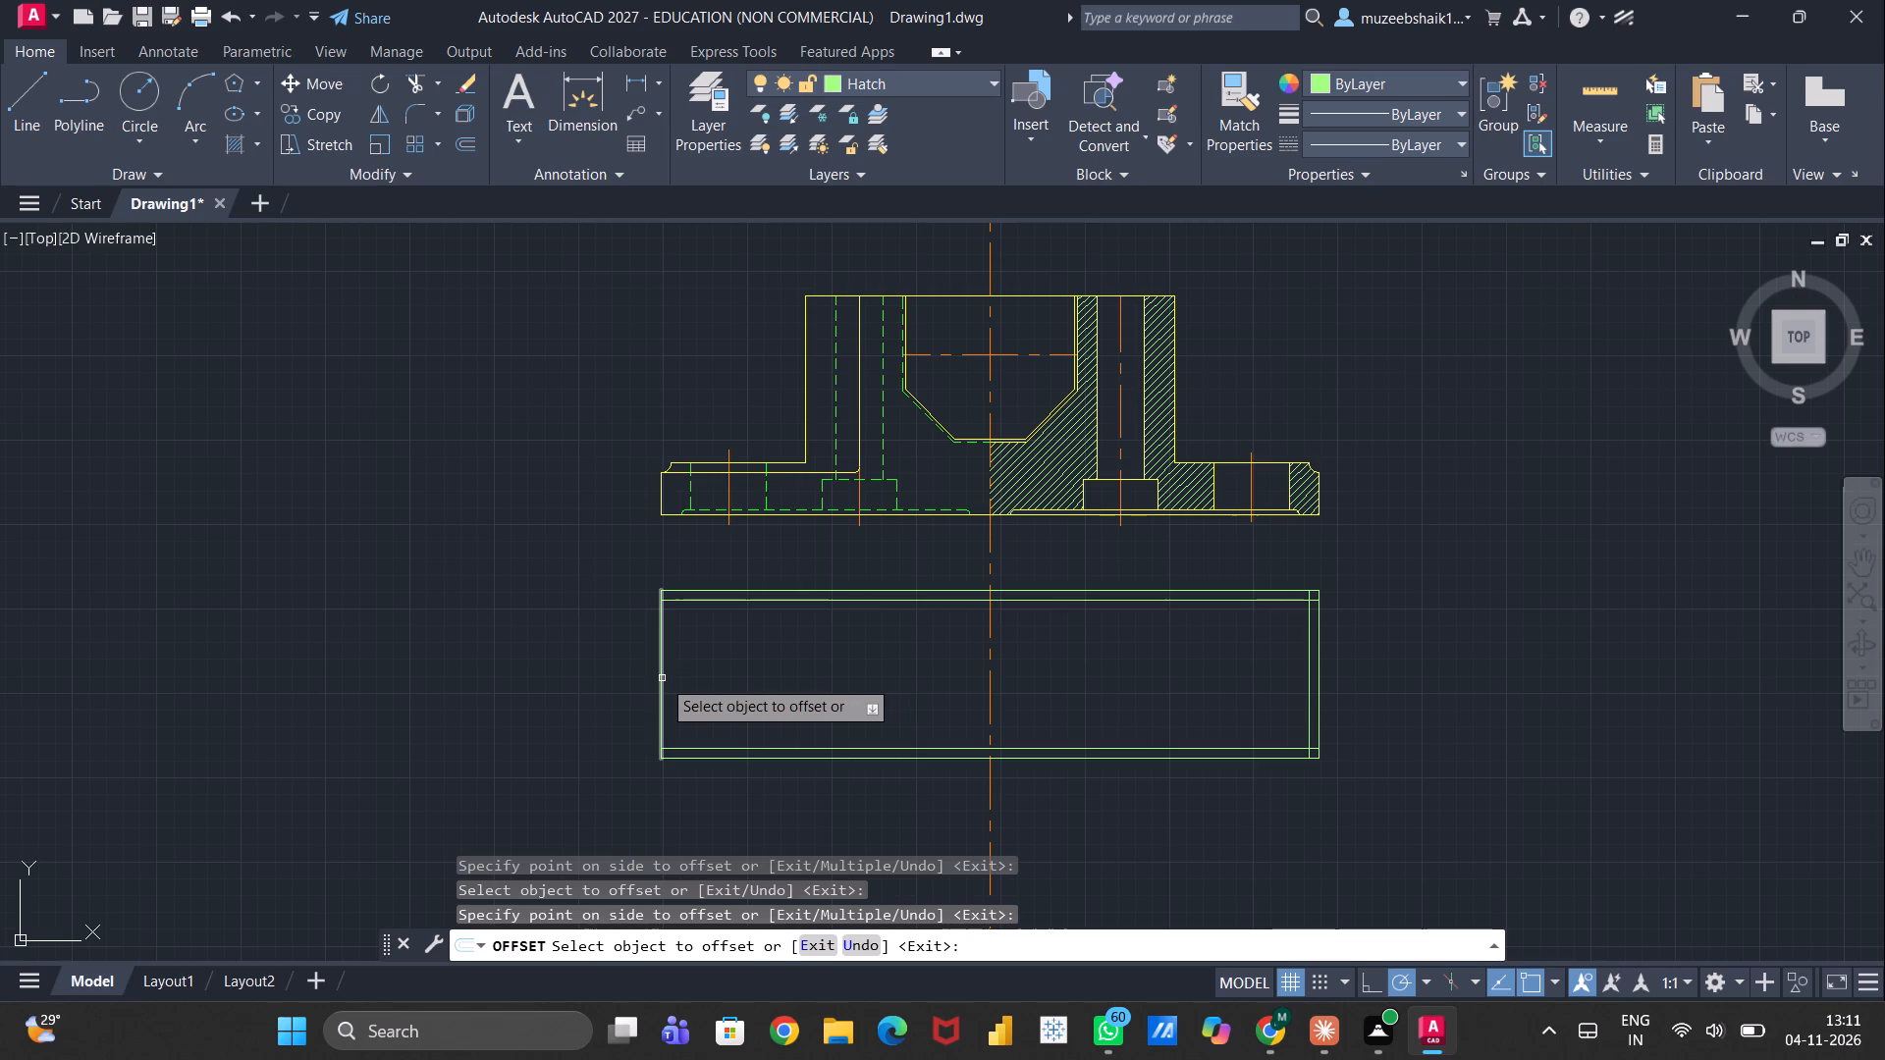
click(662, 678)
click(704, 676)
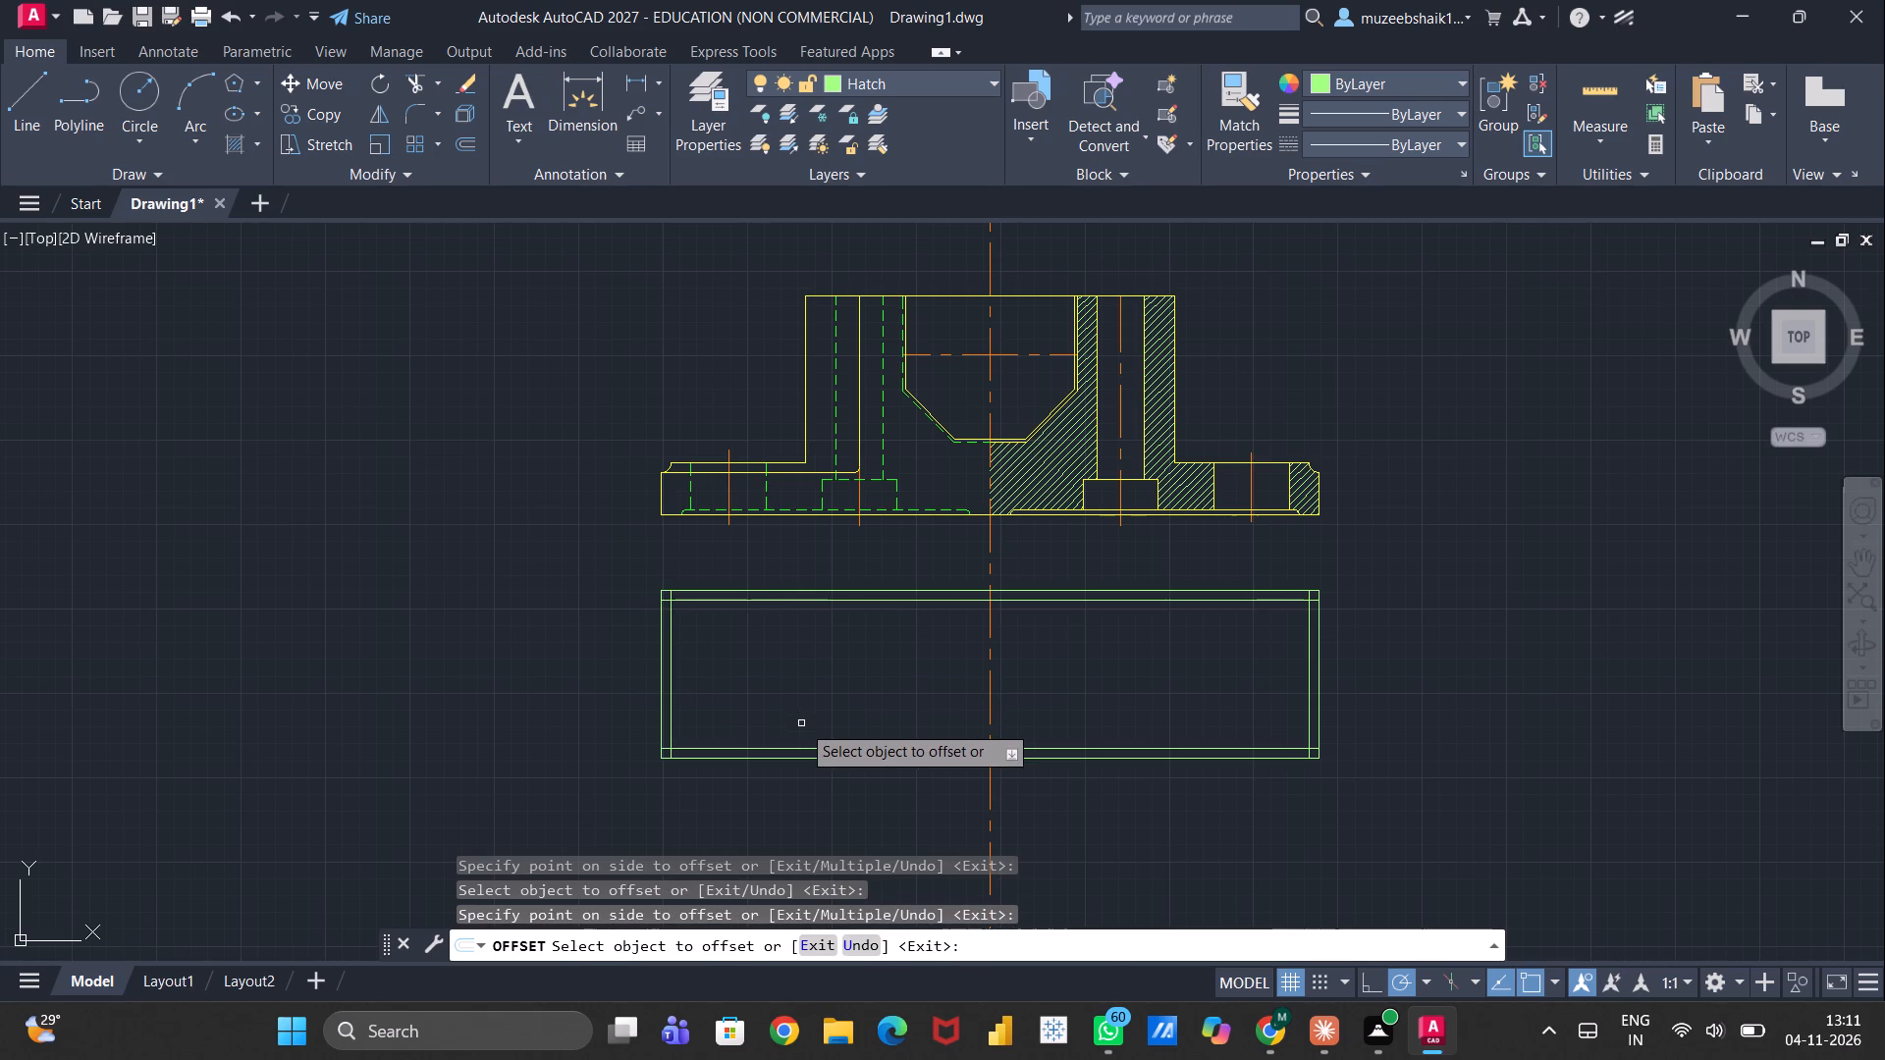
key(Escape)
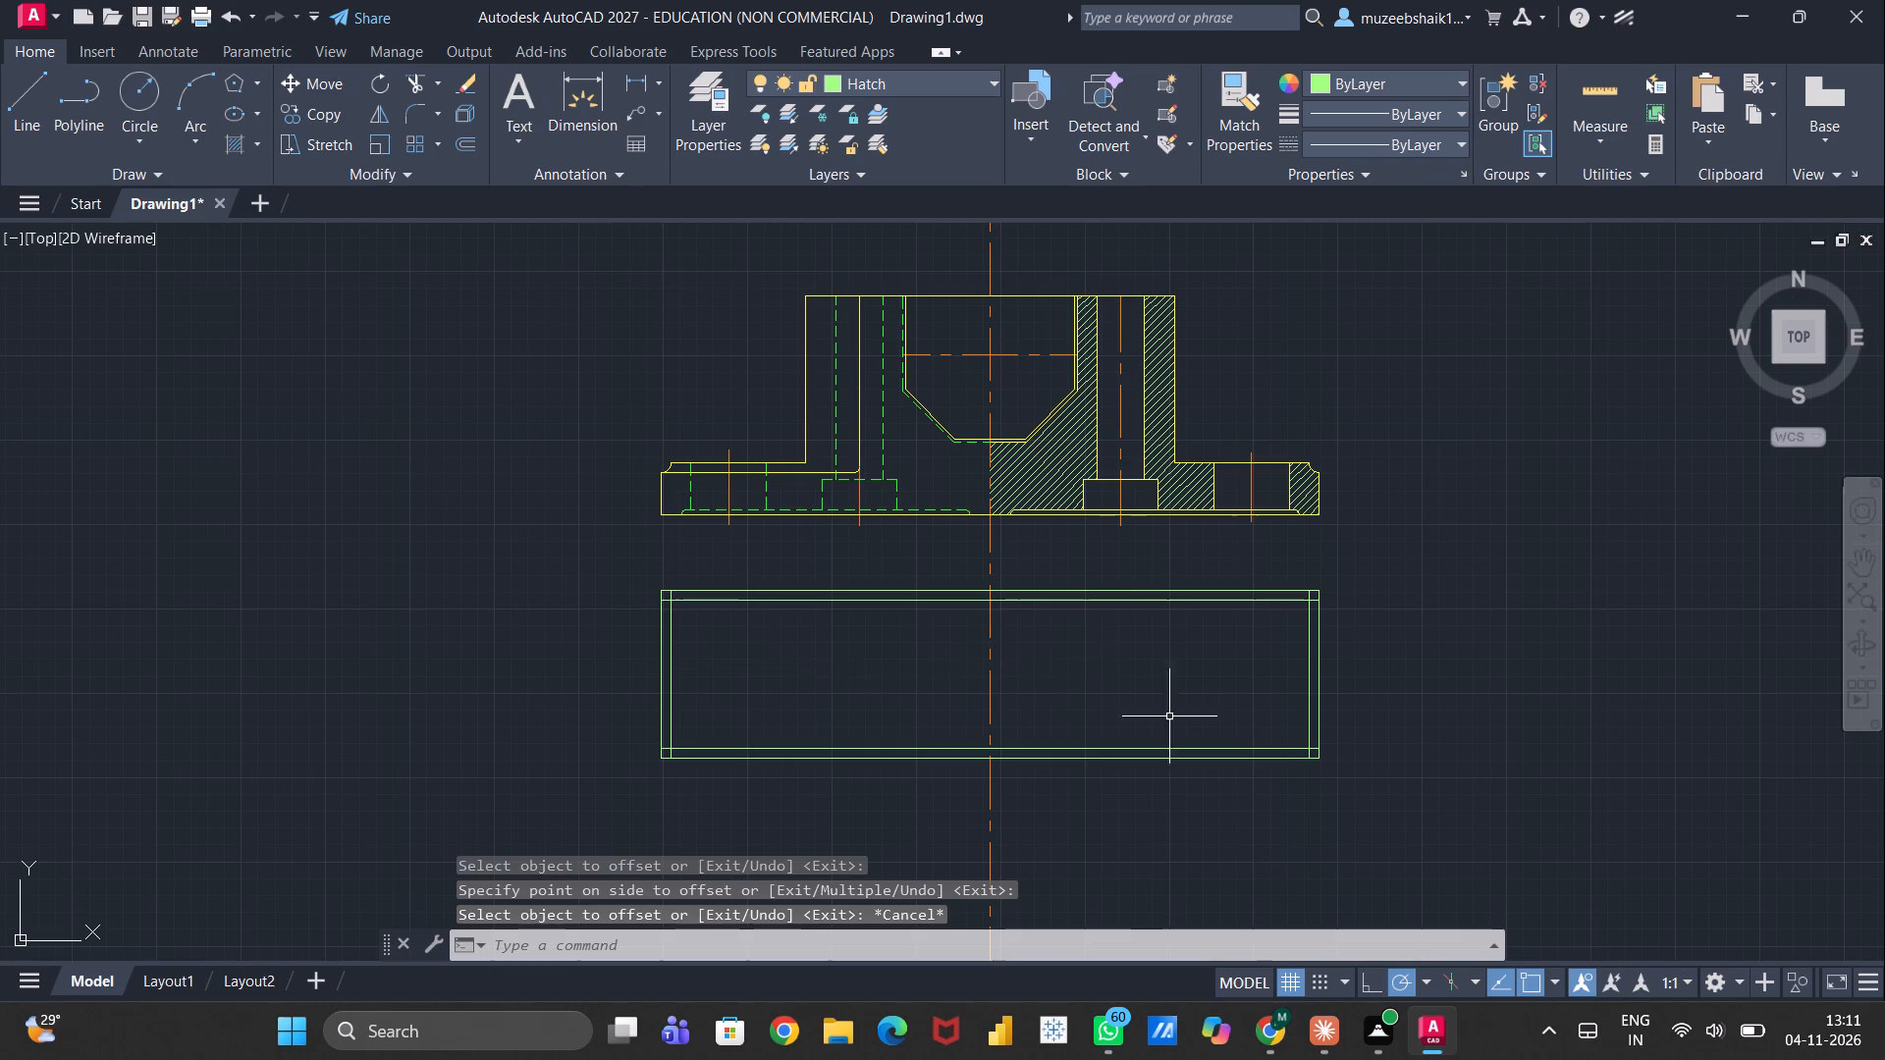
Select the inner offset line along the rectangle's left side.
scroll(1276, 662, up, 2)
scroll(1273, 662, down, 2)
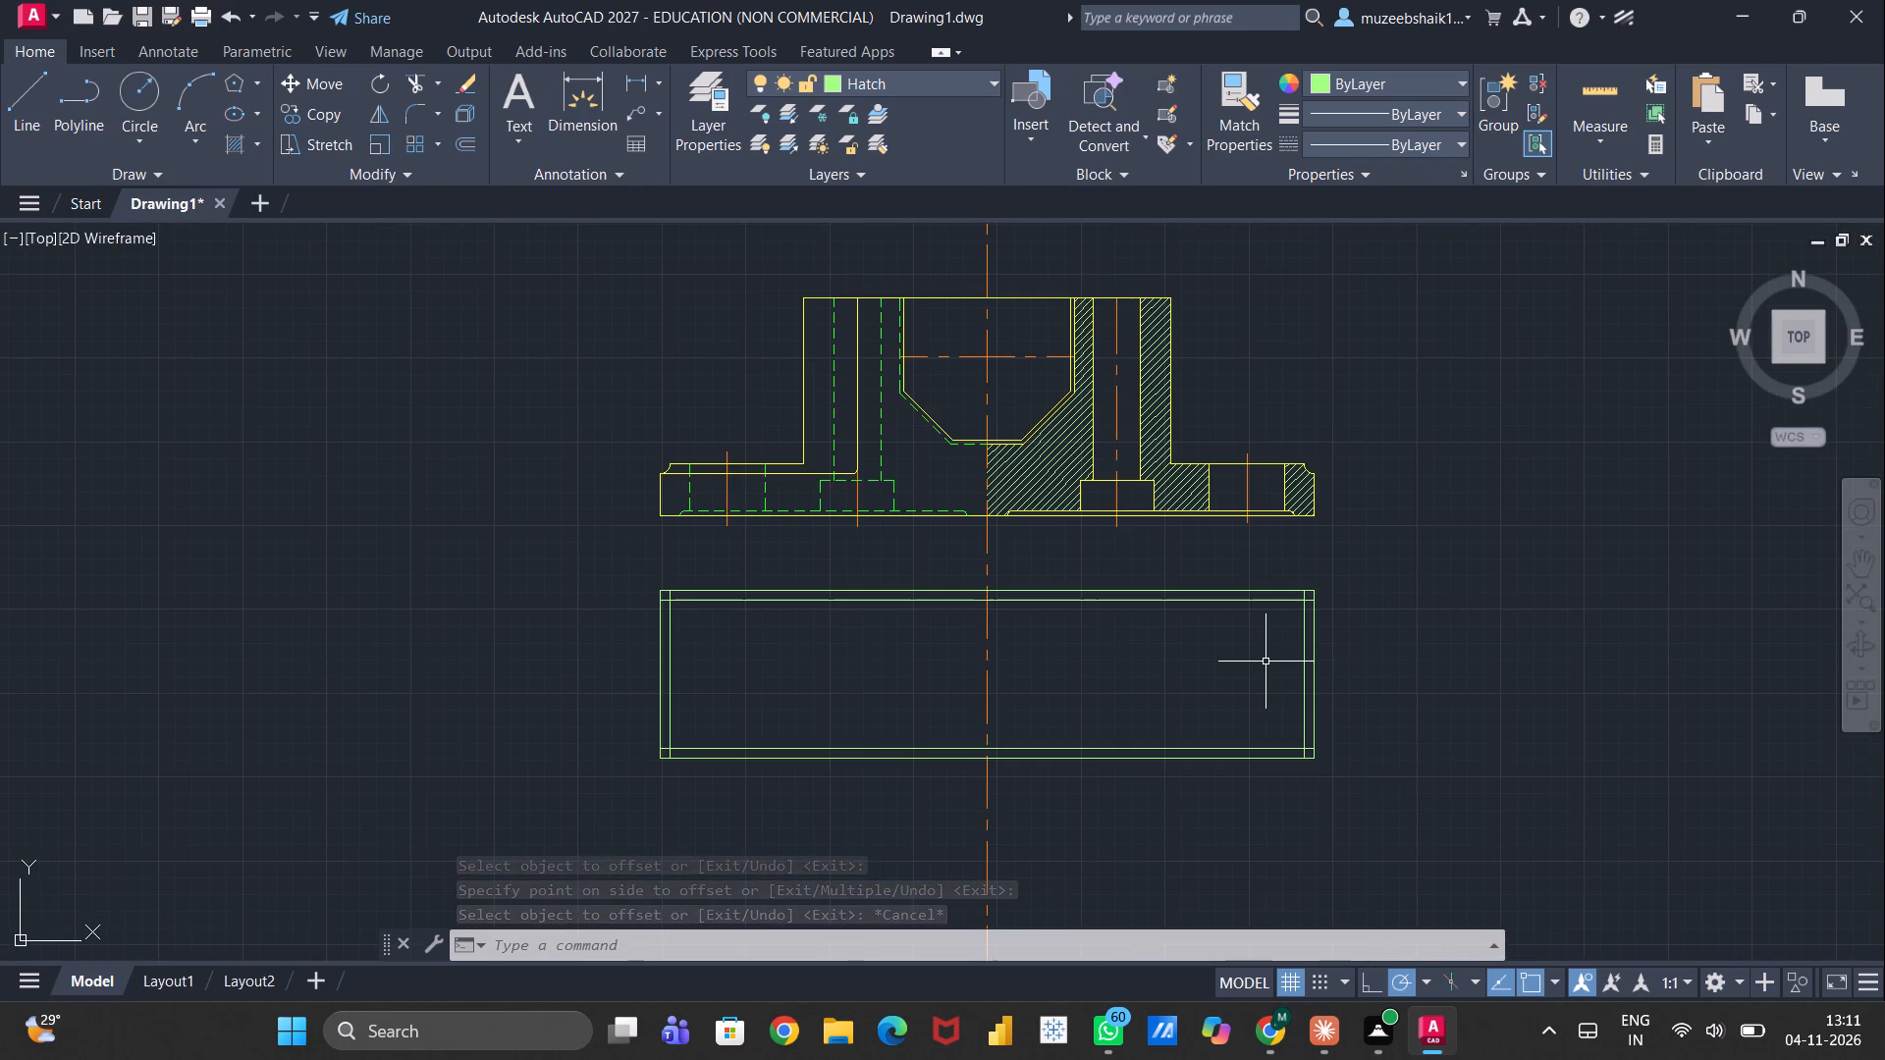
click(671, 662)
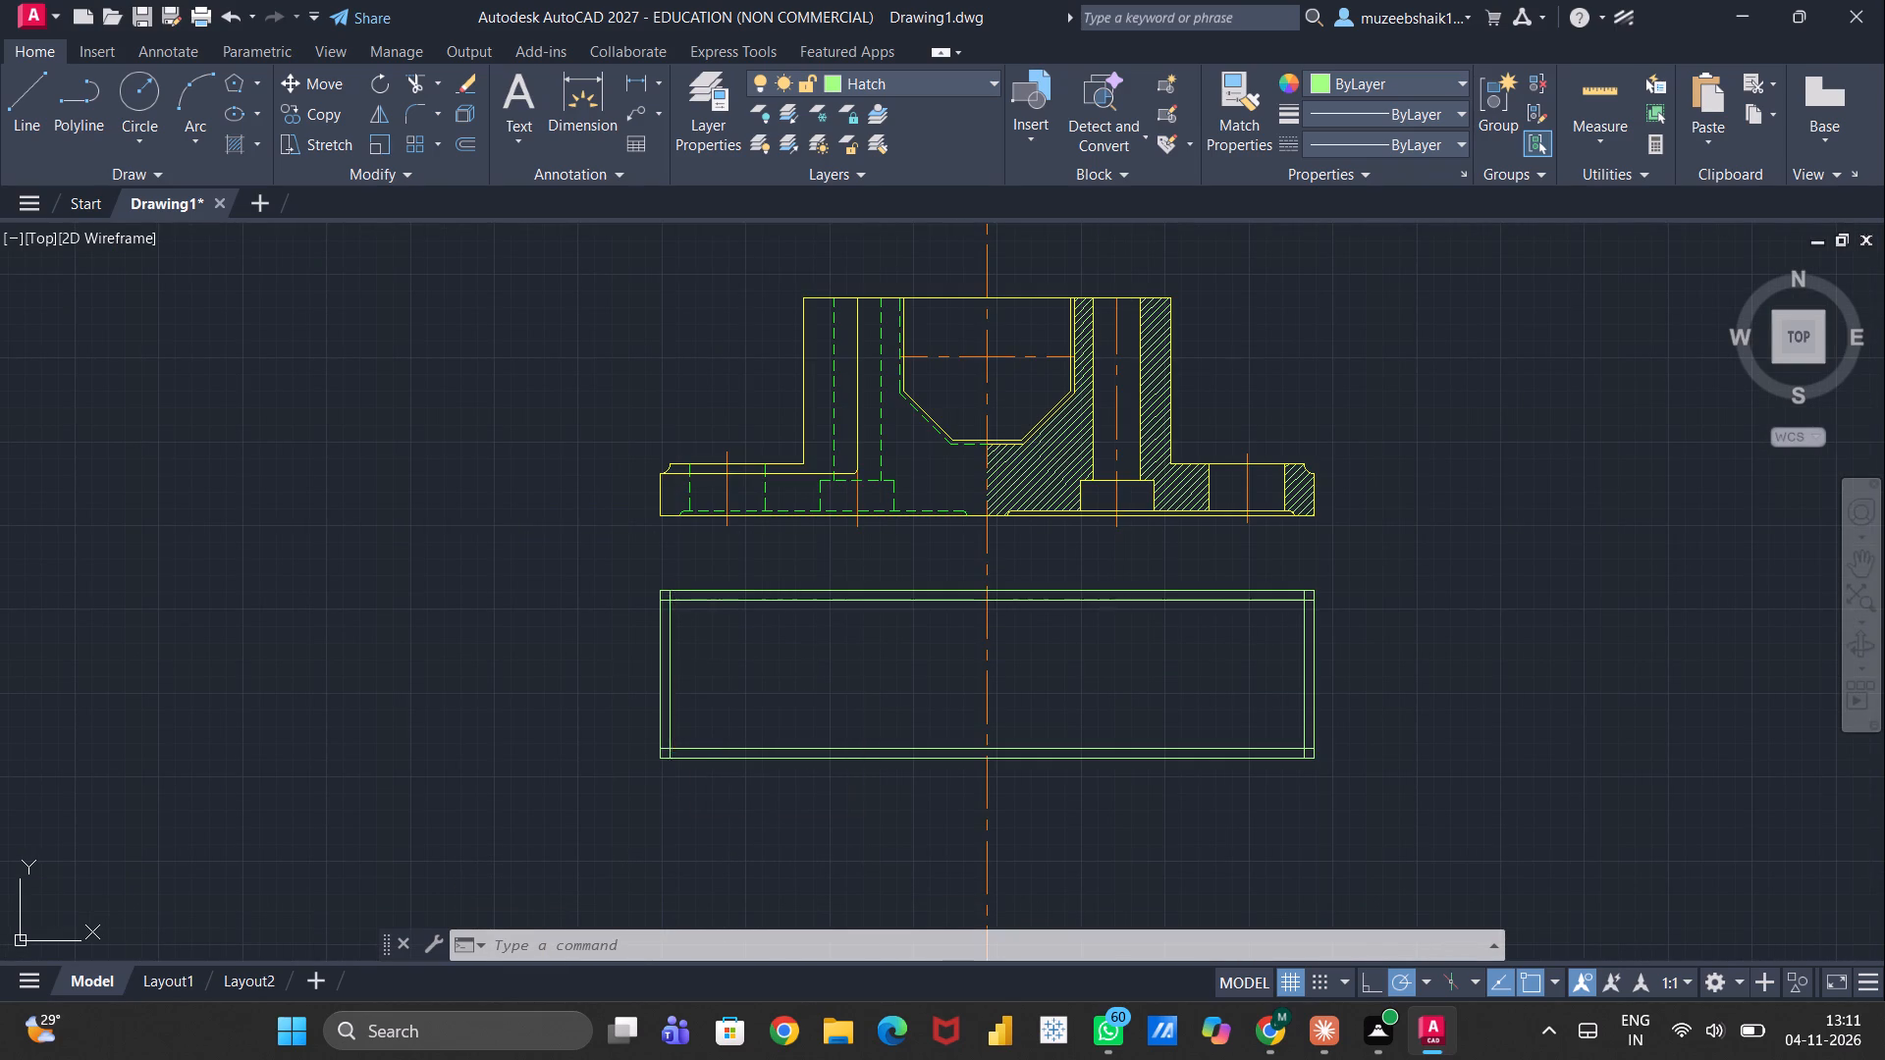
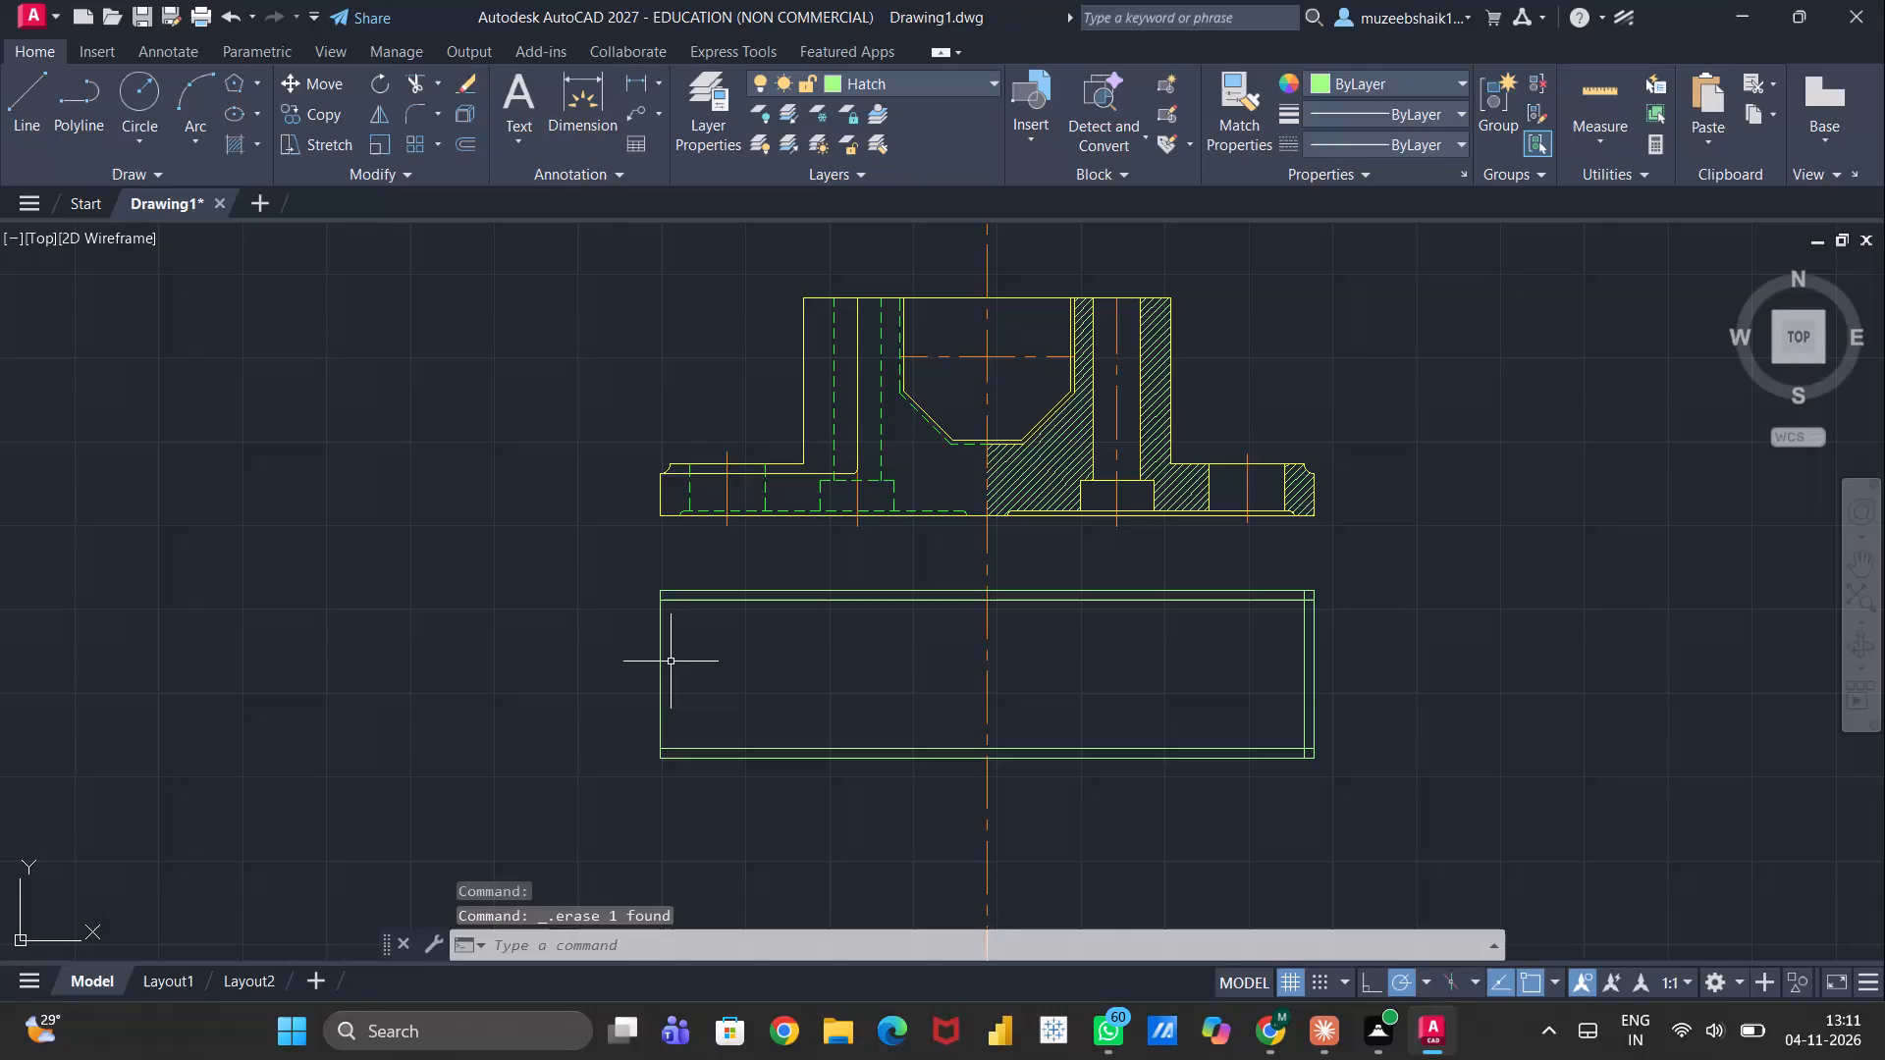
Use Fillet to close the inner offset lines into sharp corners at the rectangle's upper-right and lower-right.
scroll(1329, 625, up, 2)
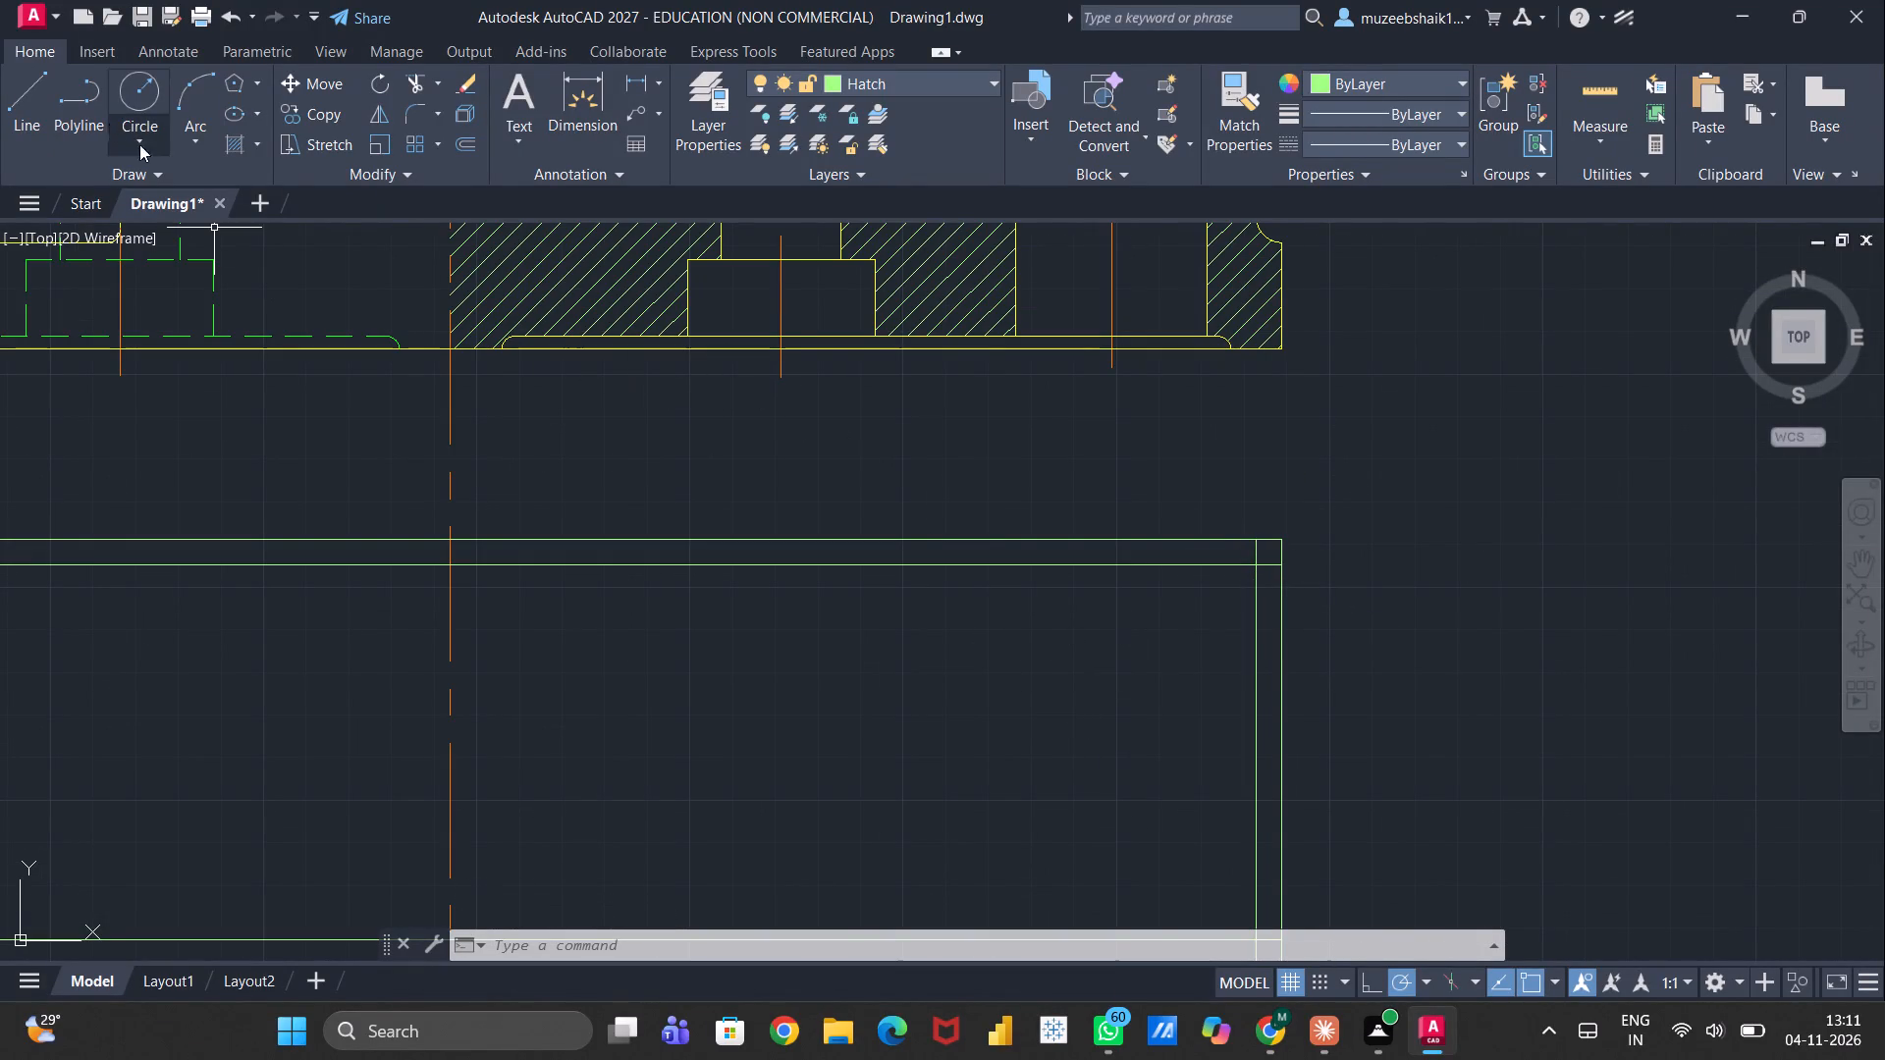
click(306, 176)
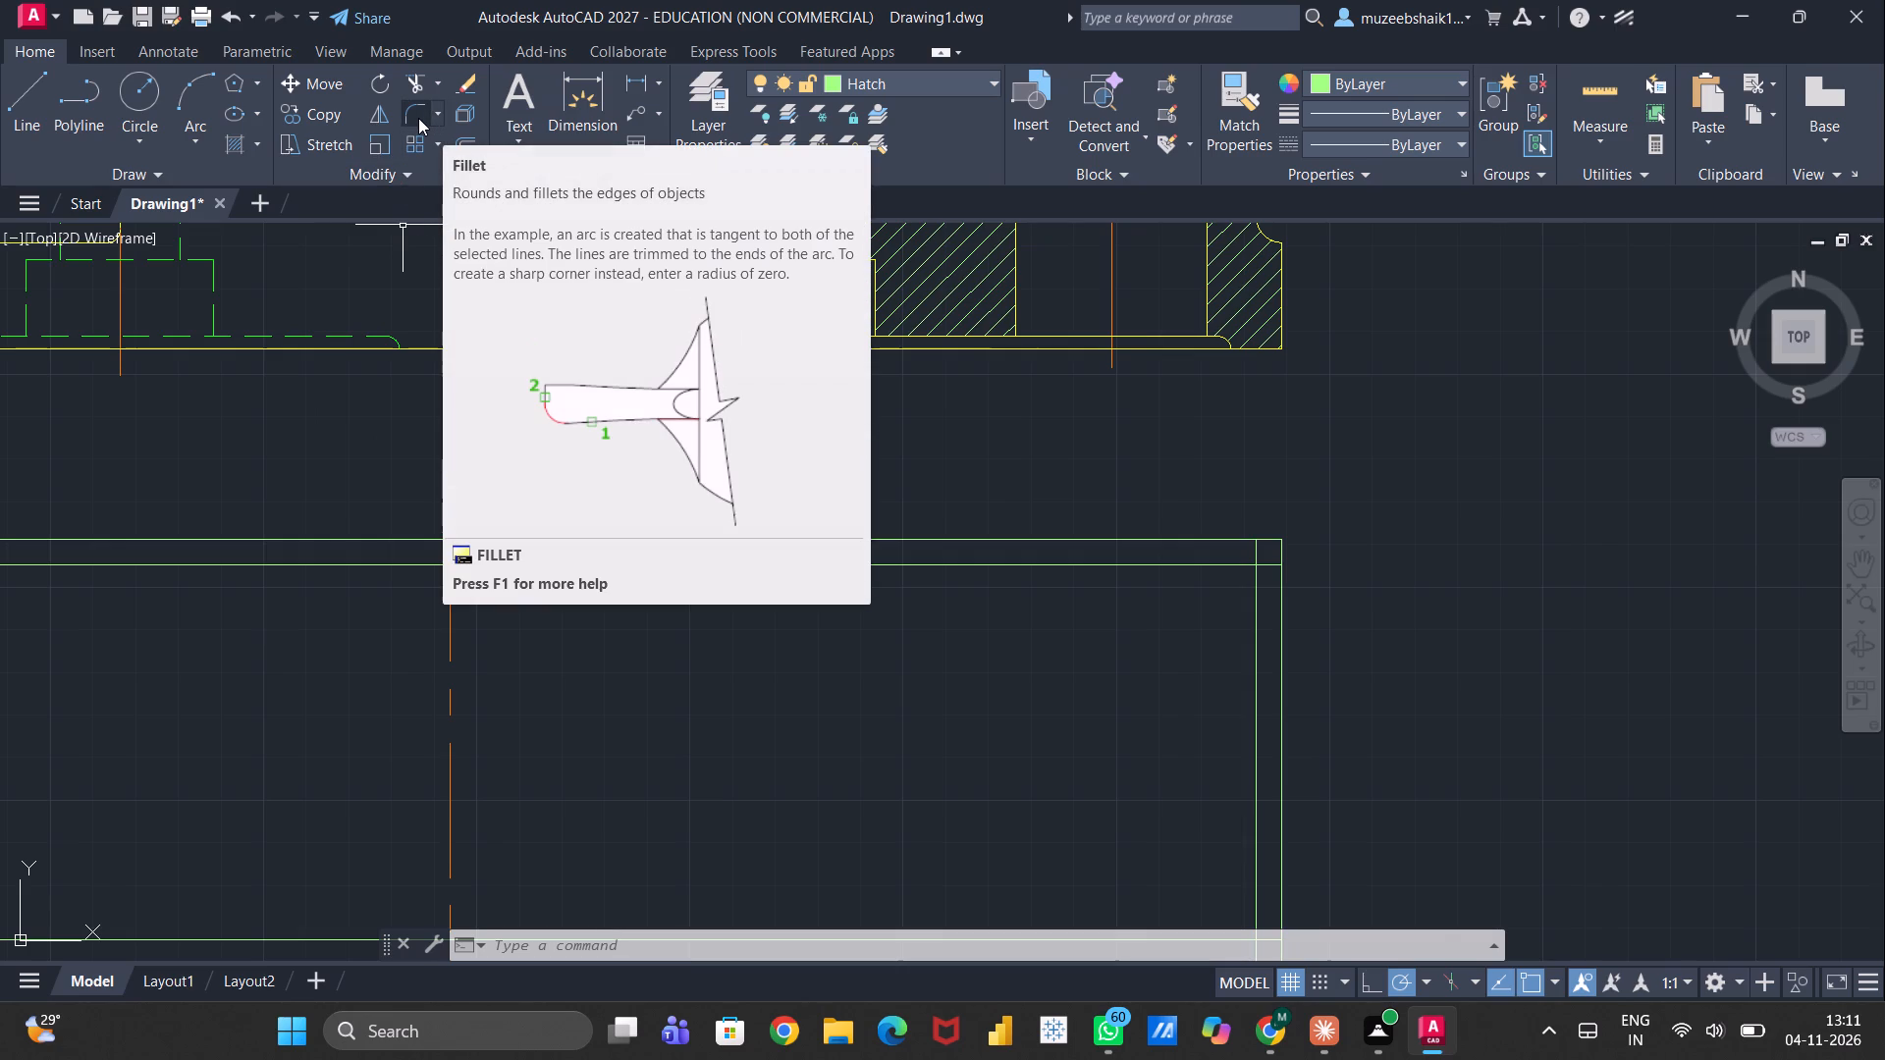
click(418, 118)
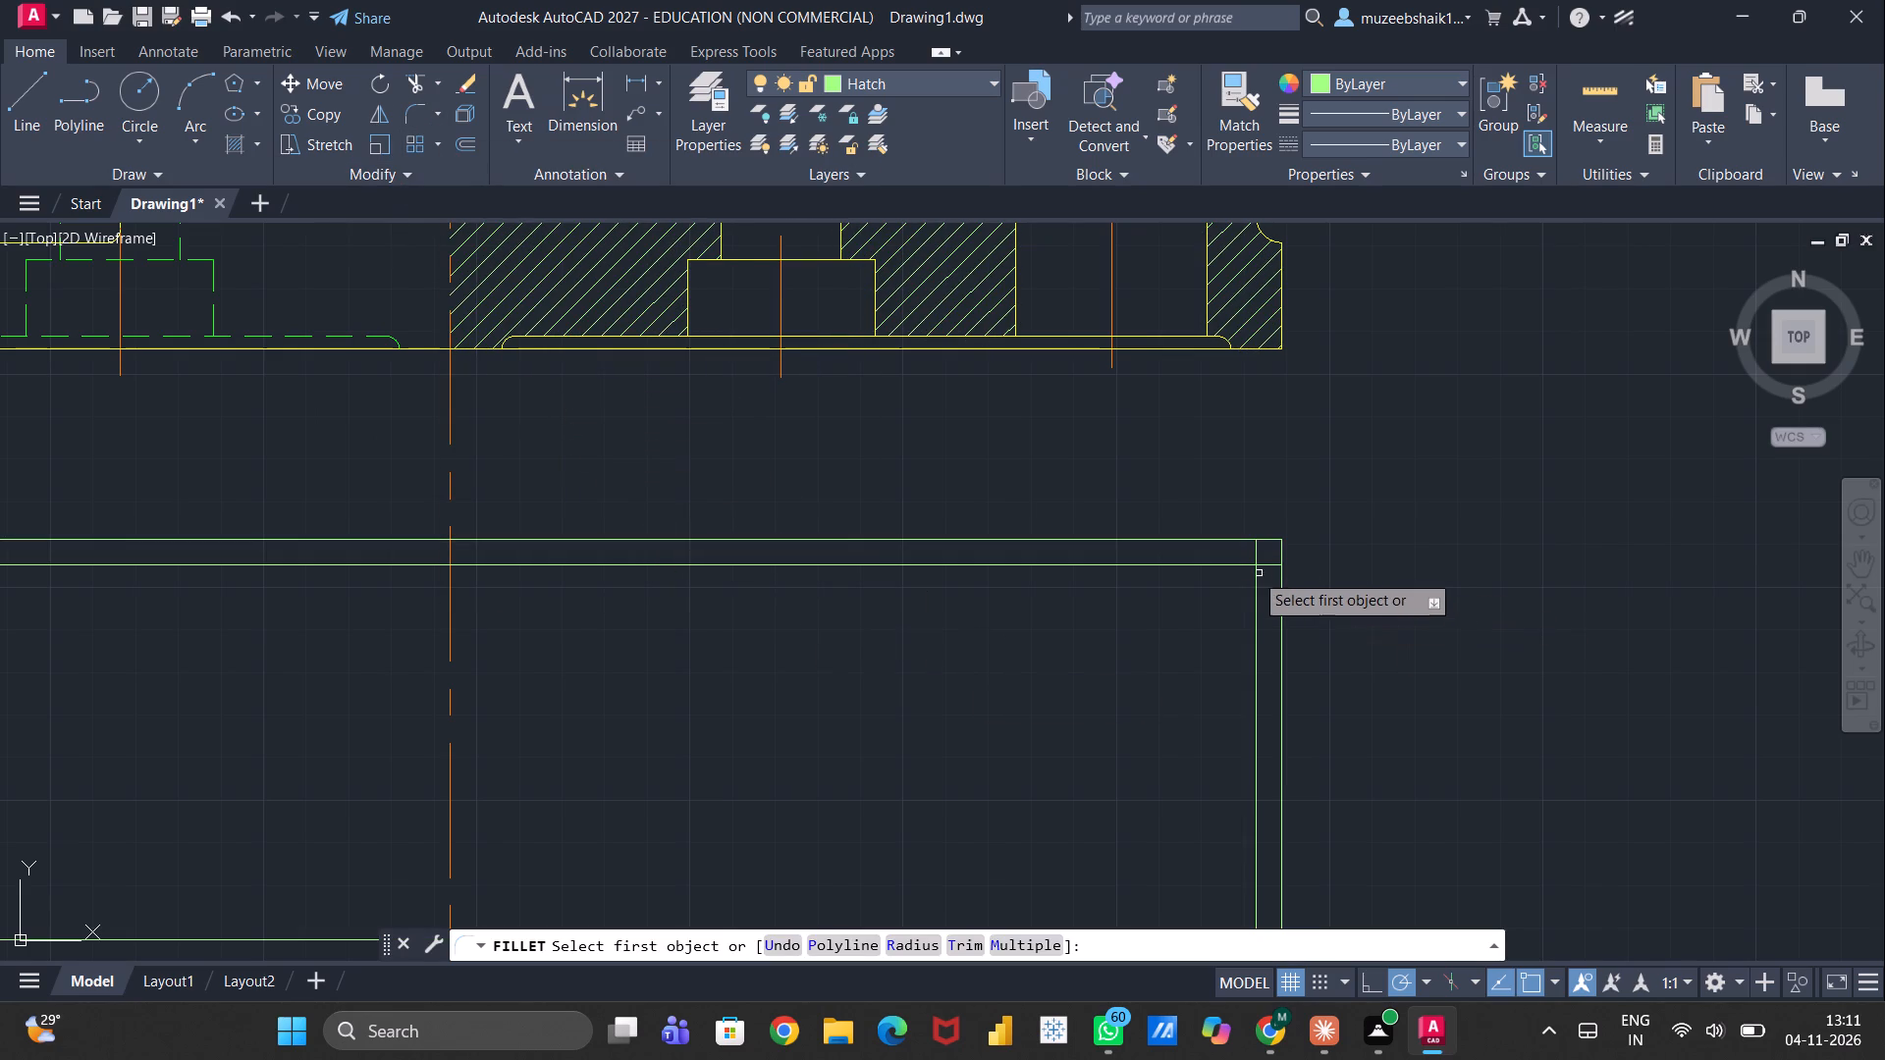
shift+click(1217, 566)
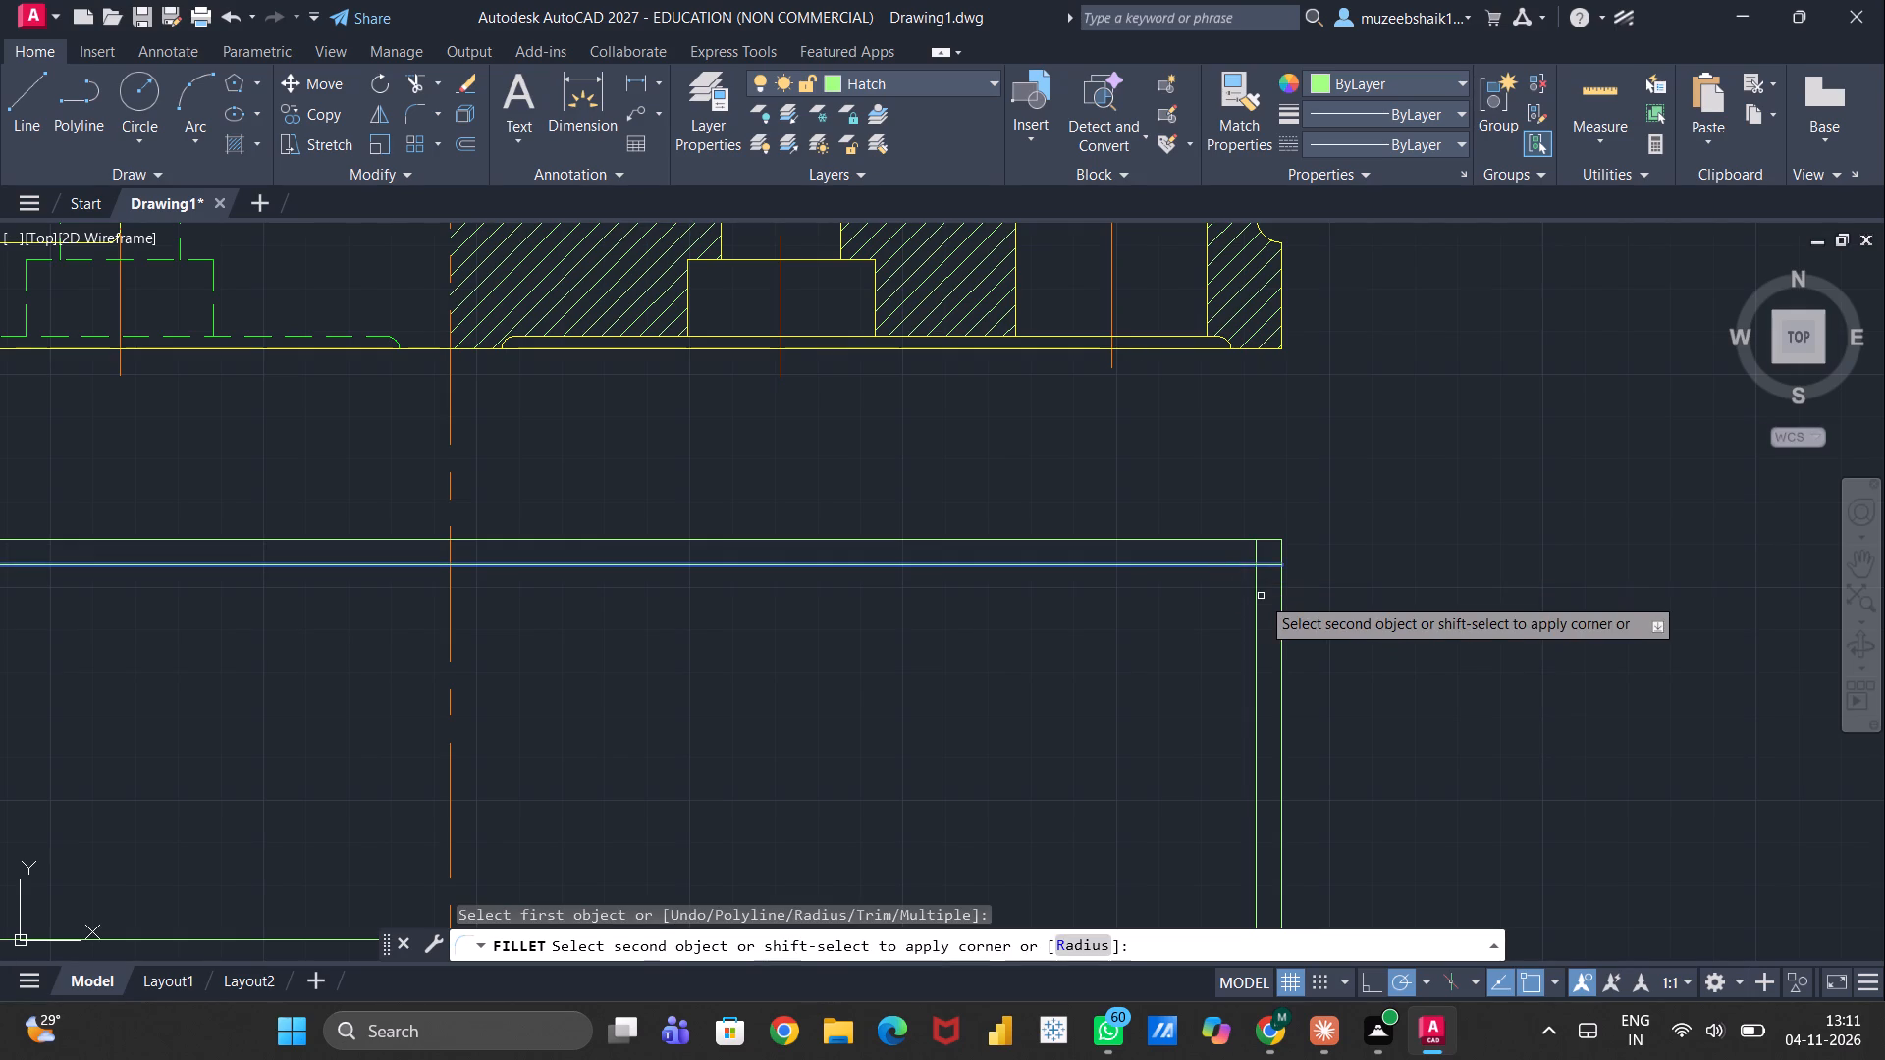
shift+click(1256, 596)
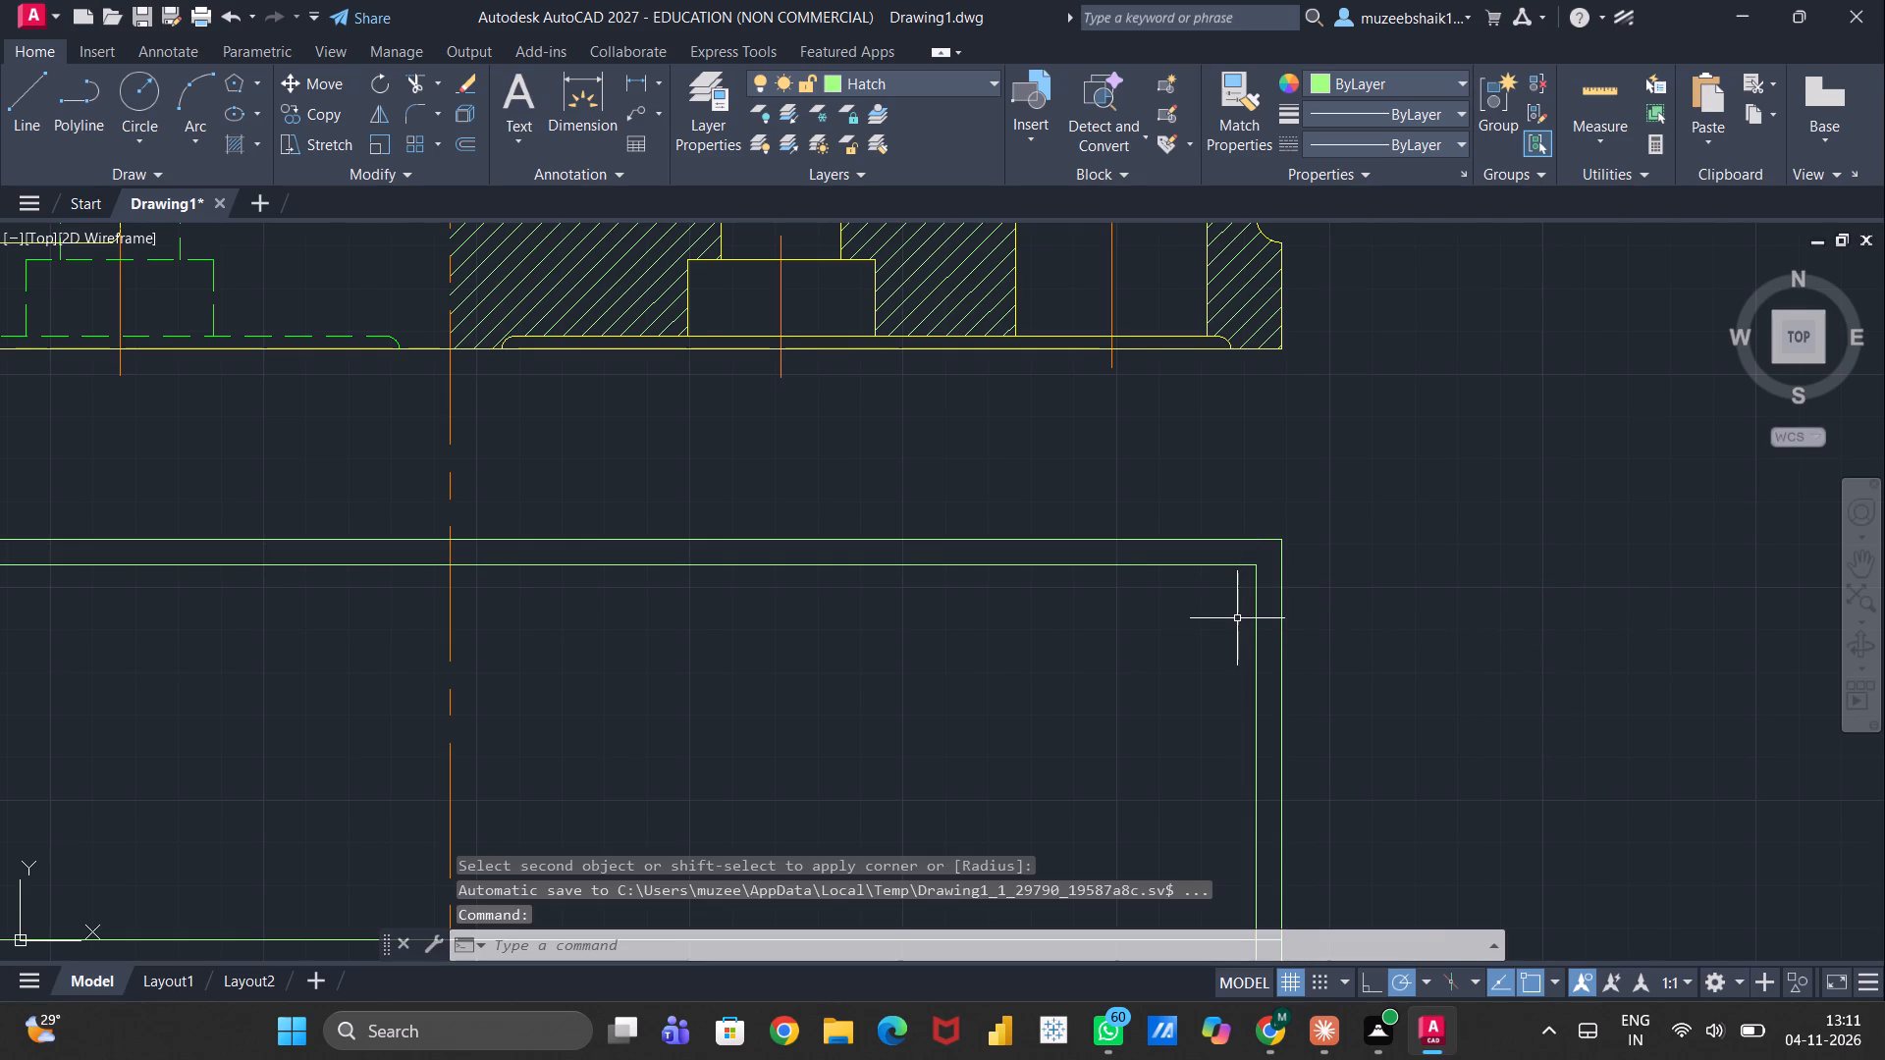
scroll(1235, 618, down, 1)
scroll(1259, 819, up, 1)
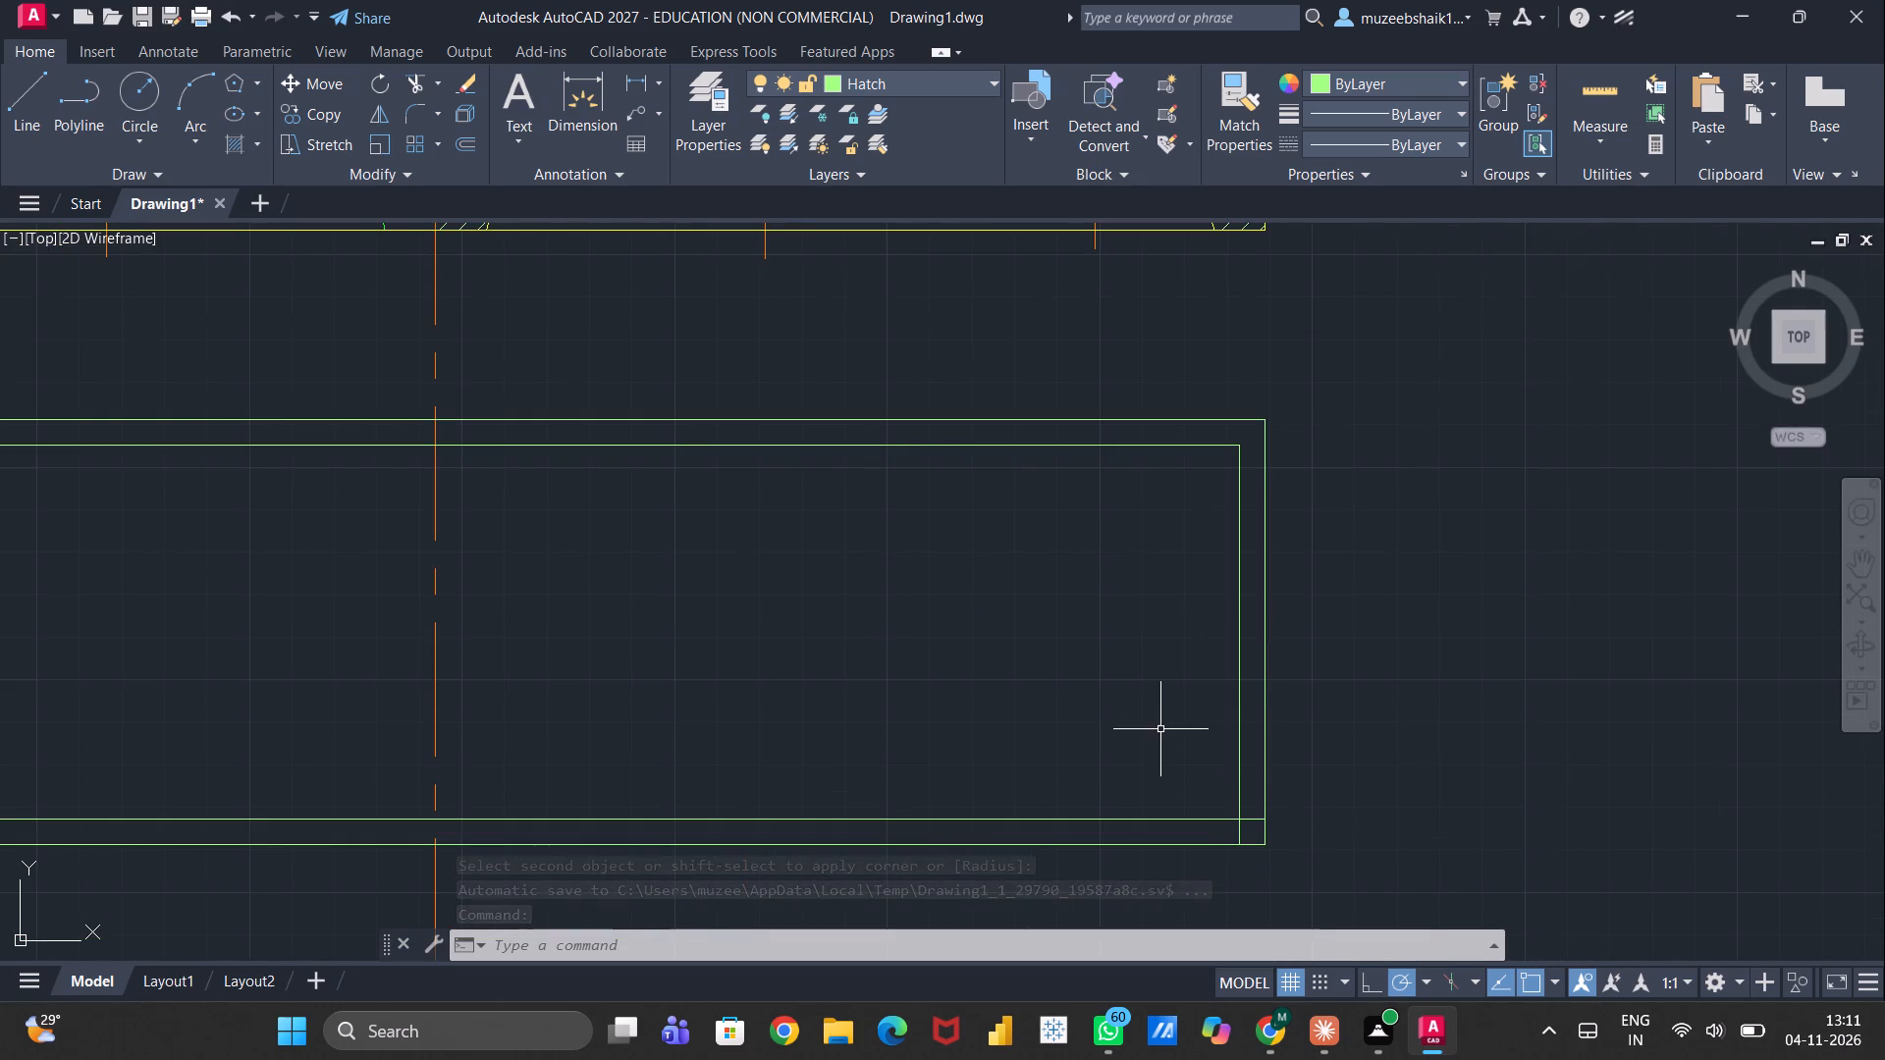
key(space)
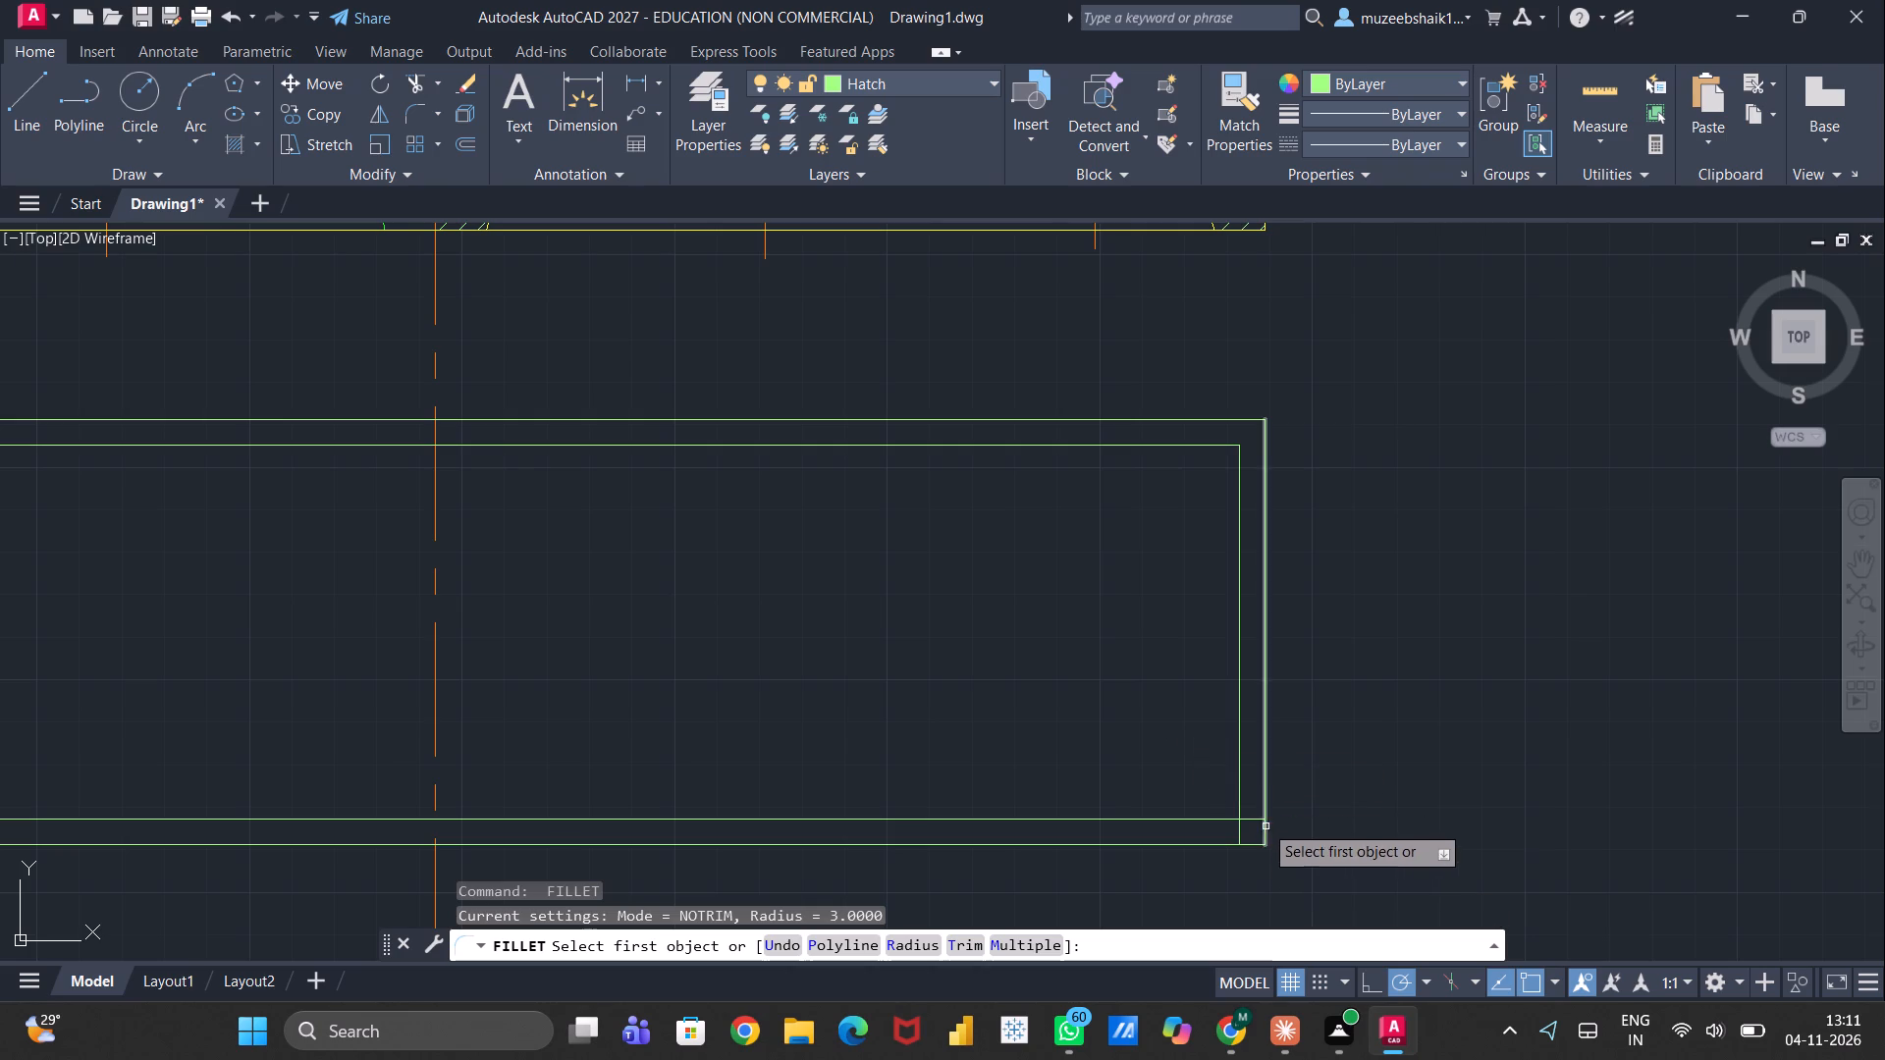
shift+click(1237, 799)
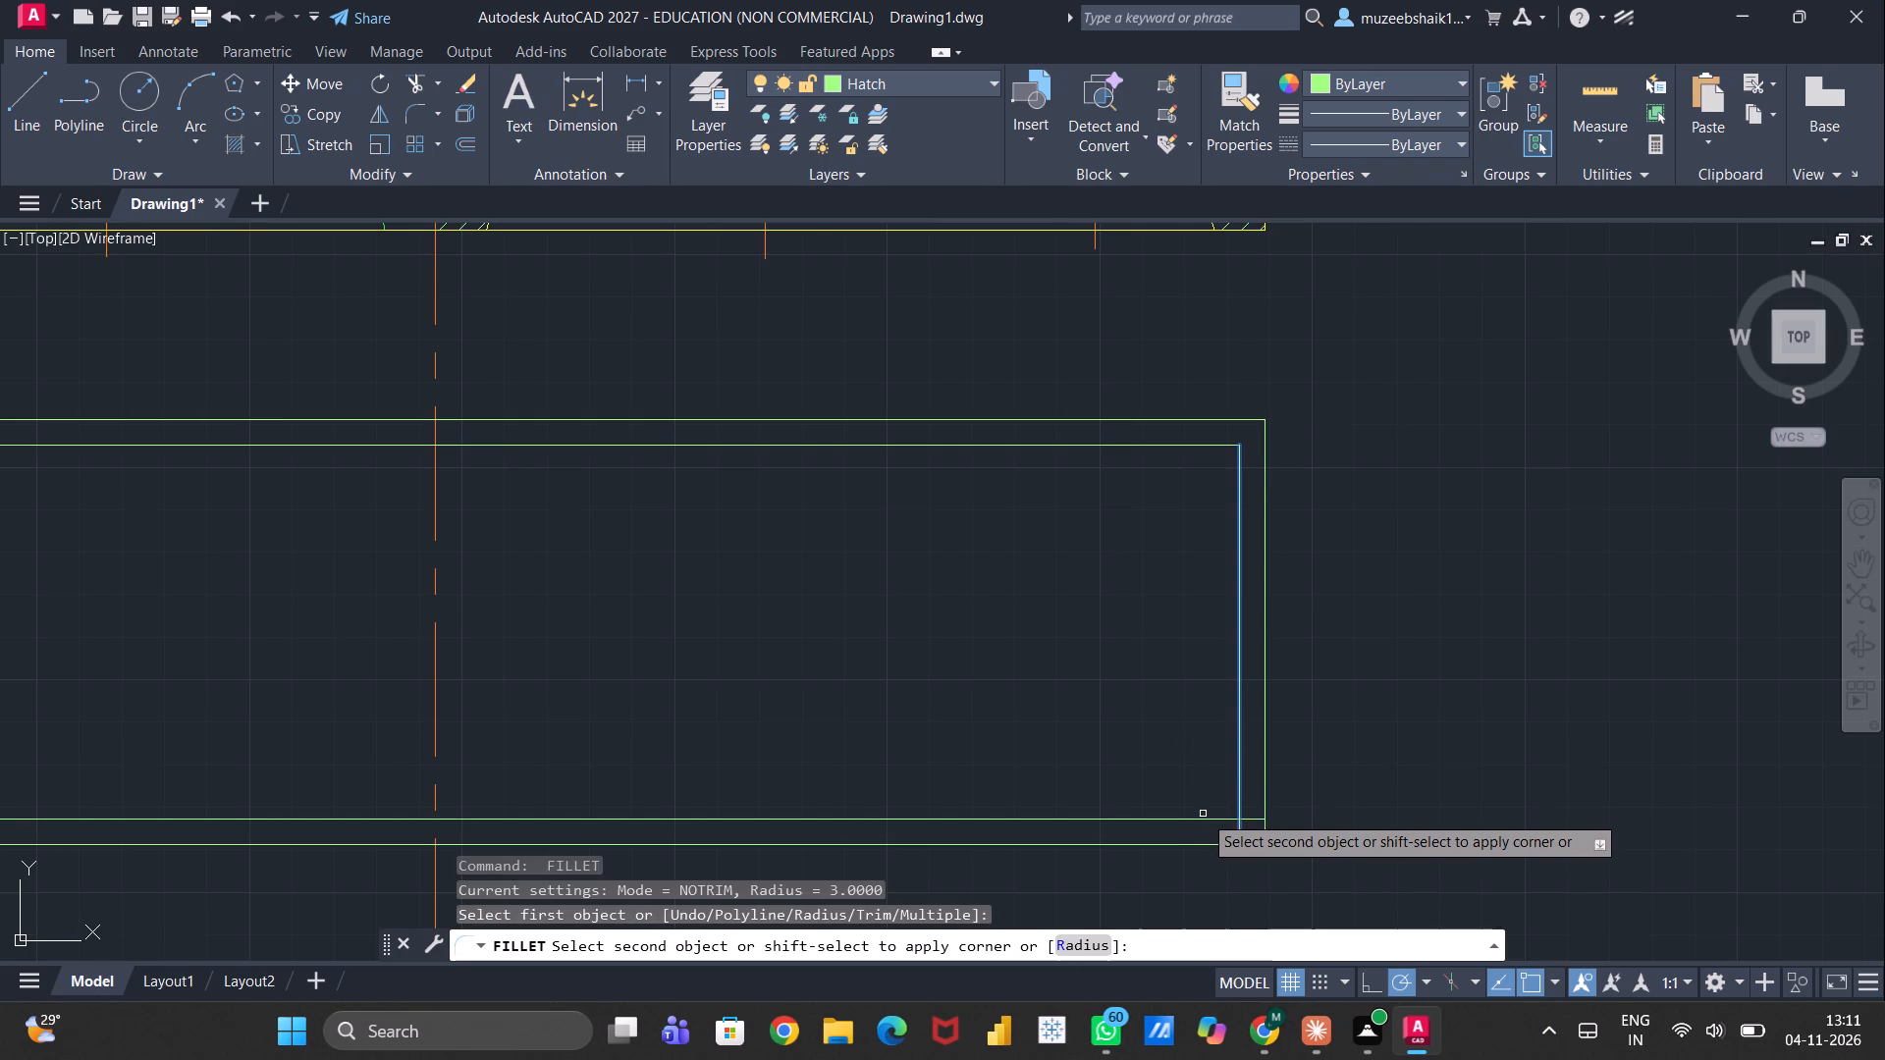
shift+click(1206, 816)
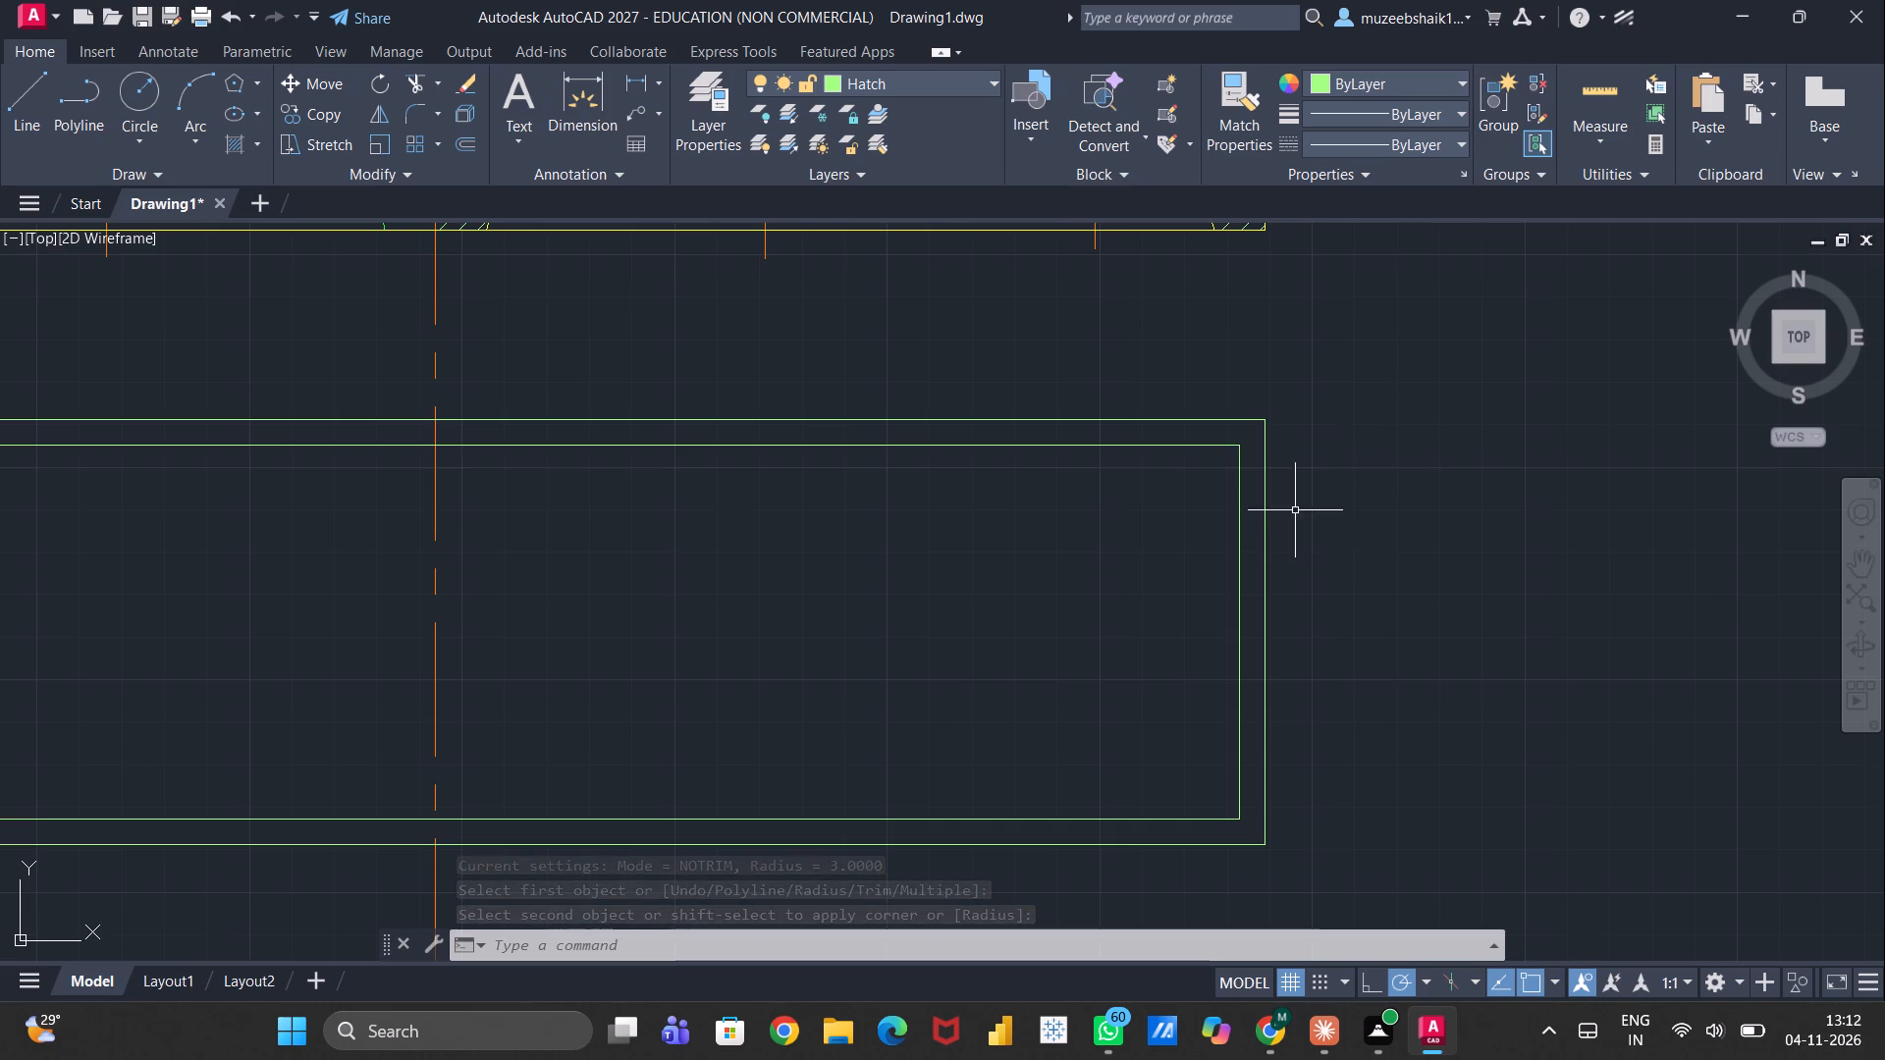
Make layer 0 the current layer.
scroll(847, 601, down, 2)
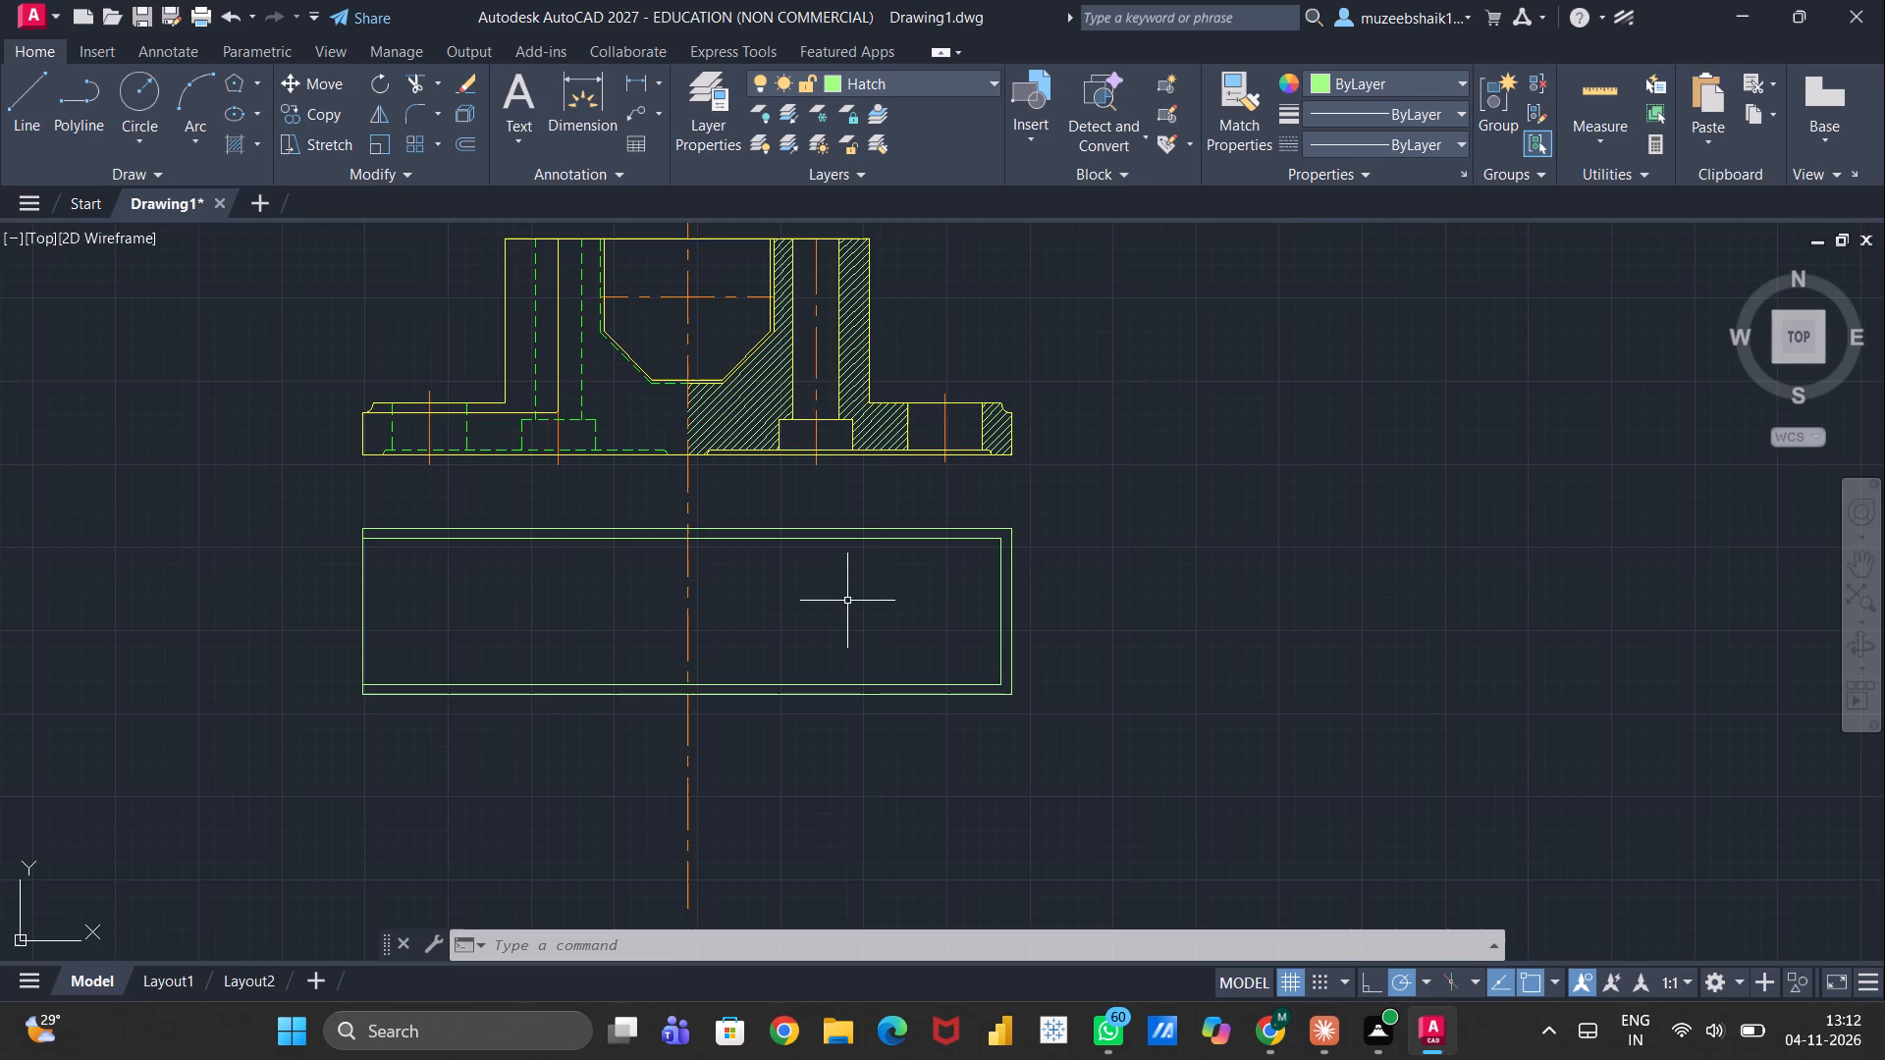
scroll(850, 597, up, 2)
scroll(843, 595, down, 2)
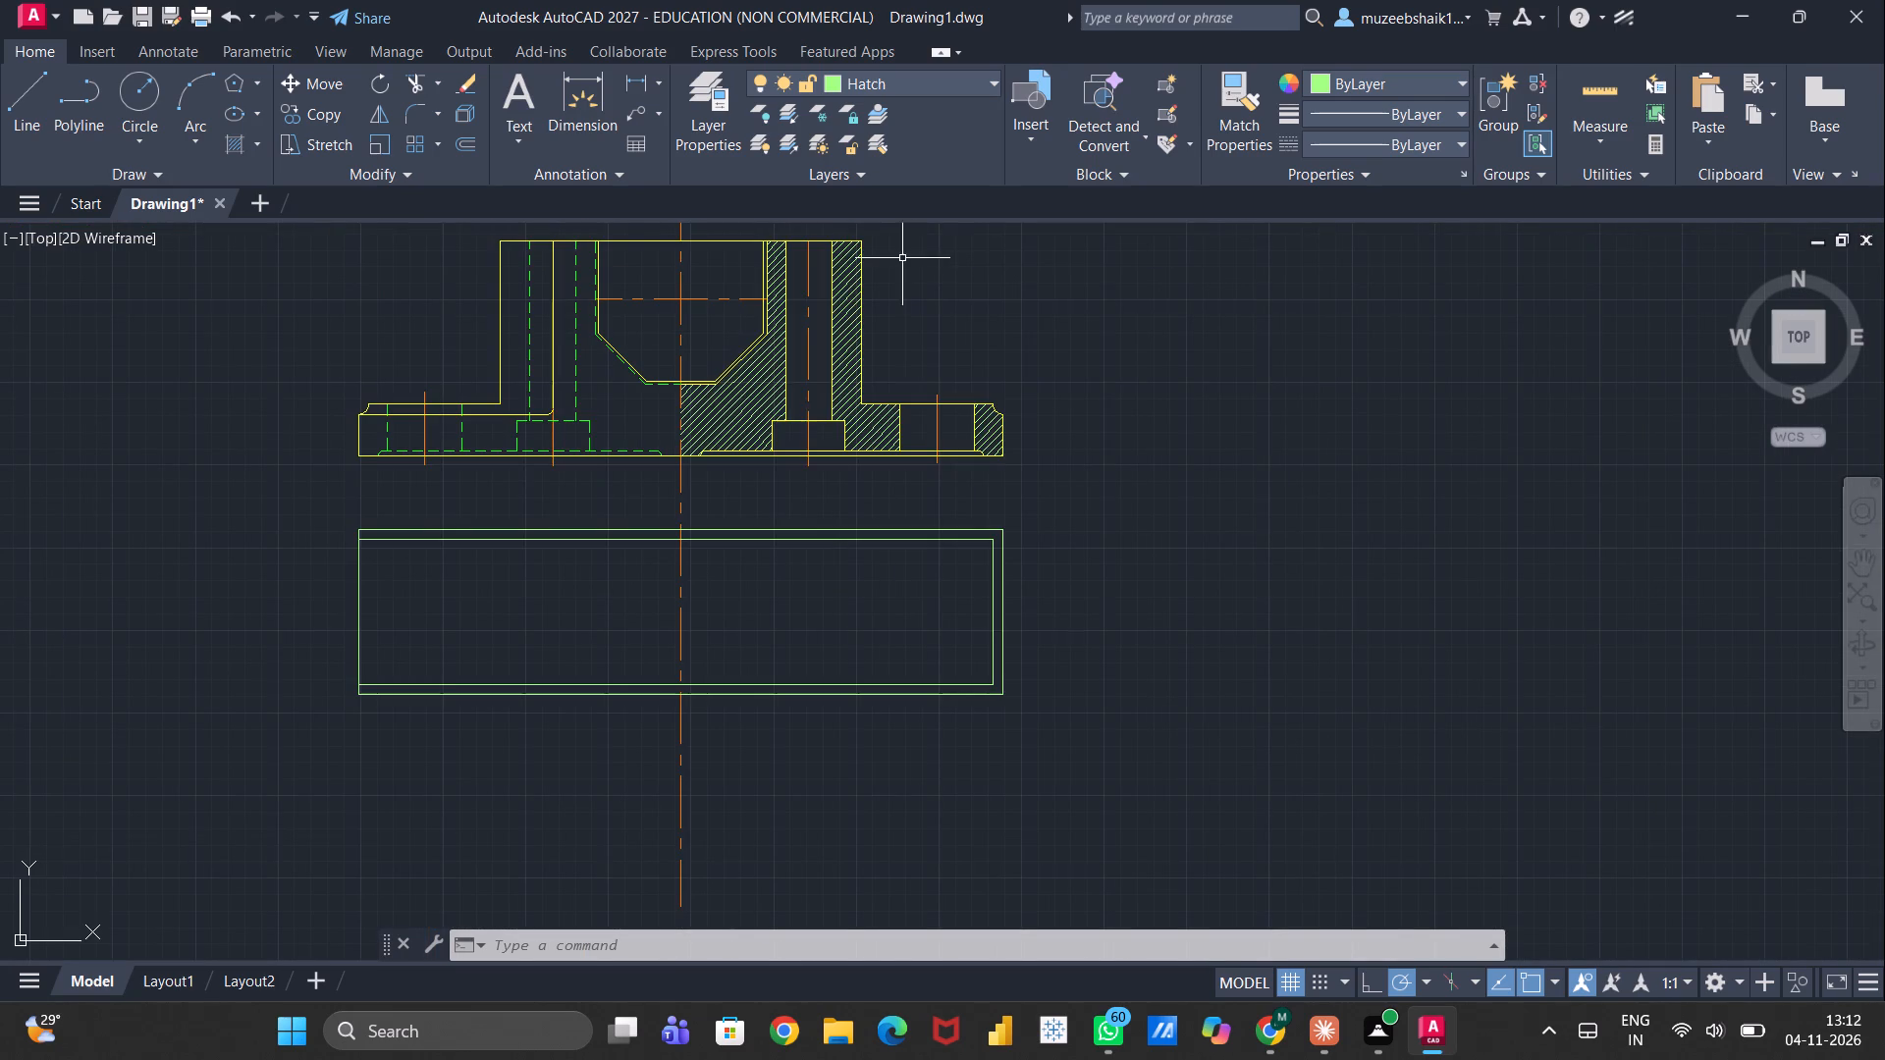
click(975, 80)
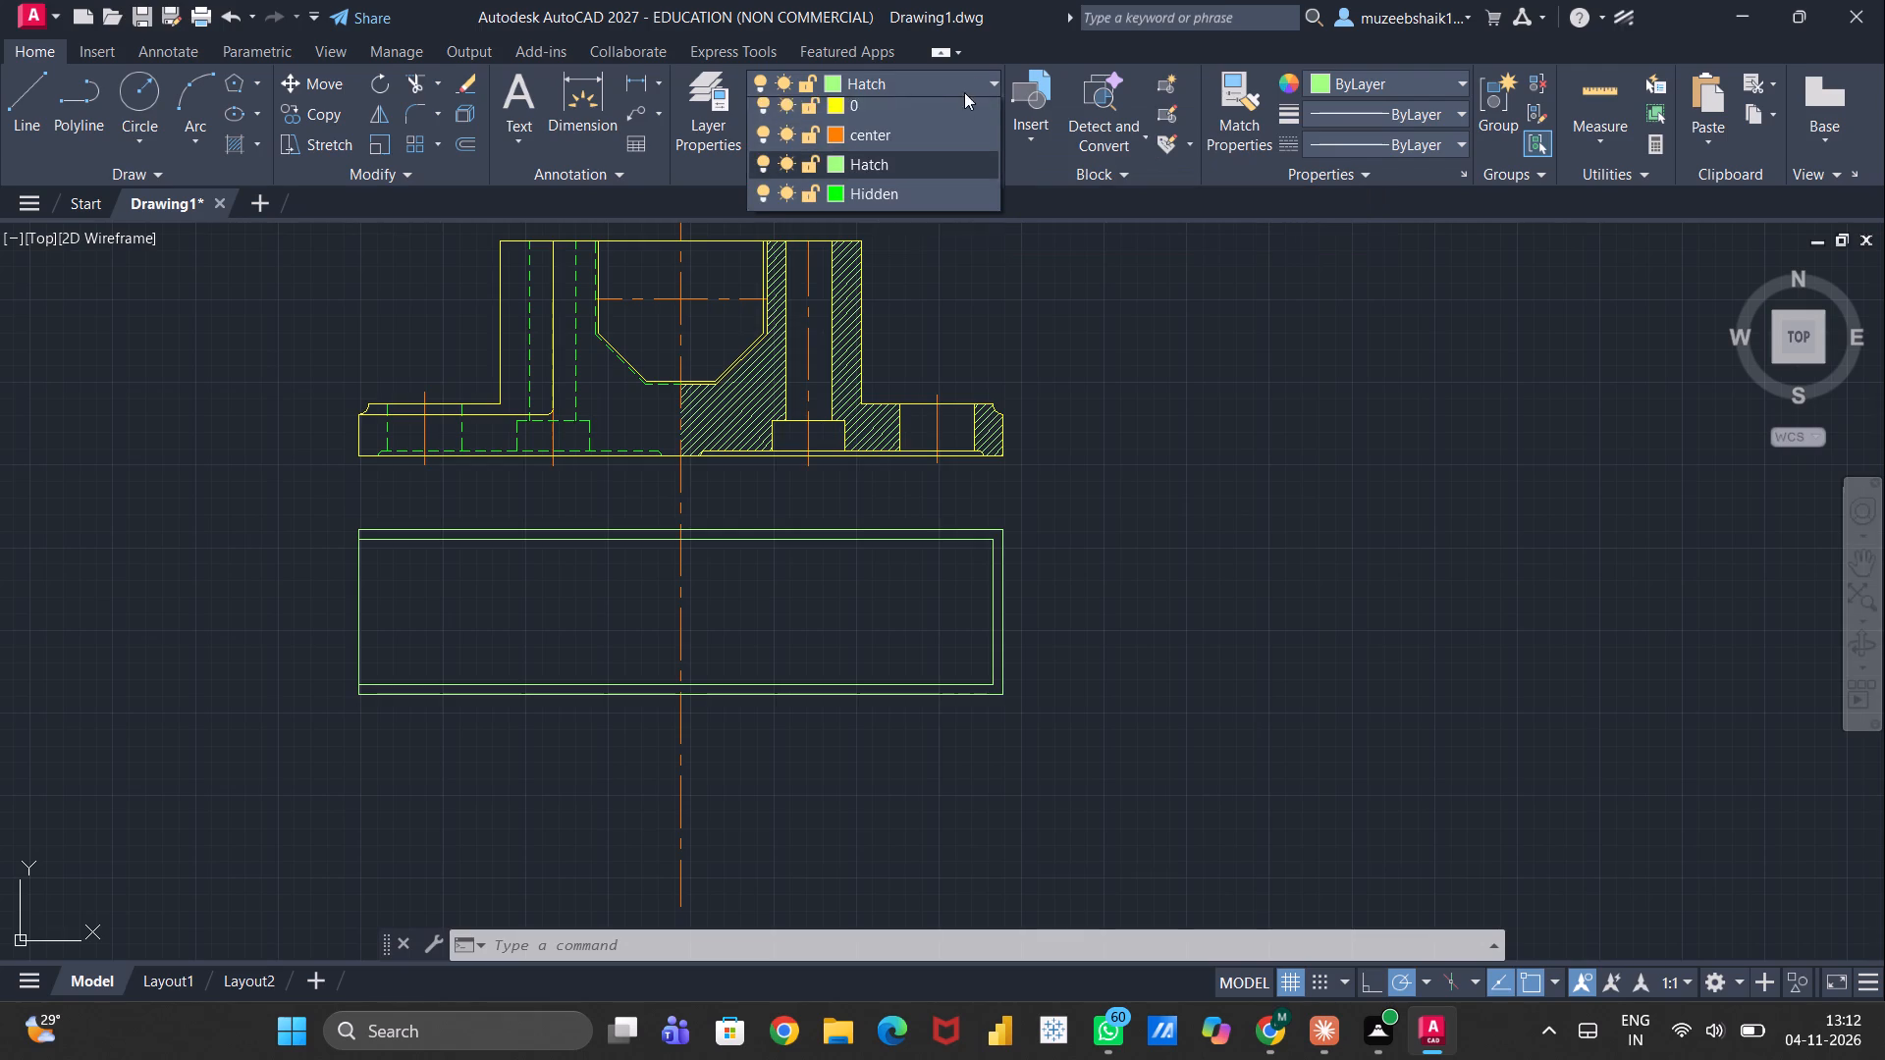
click(862, 109)
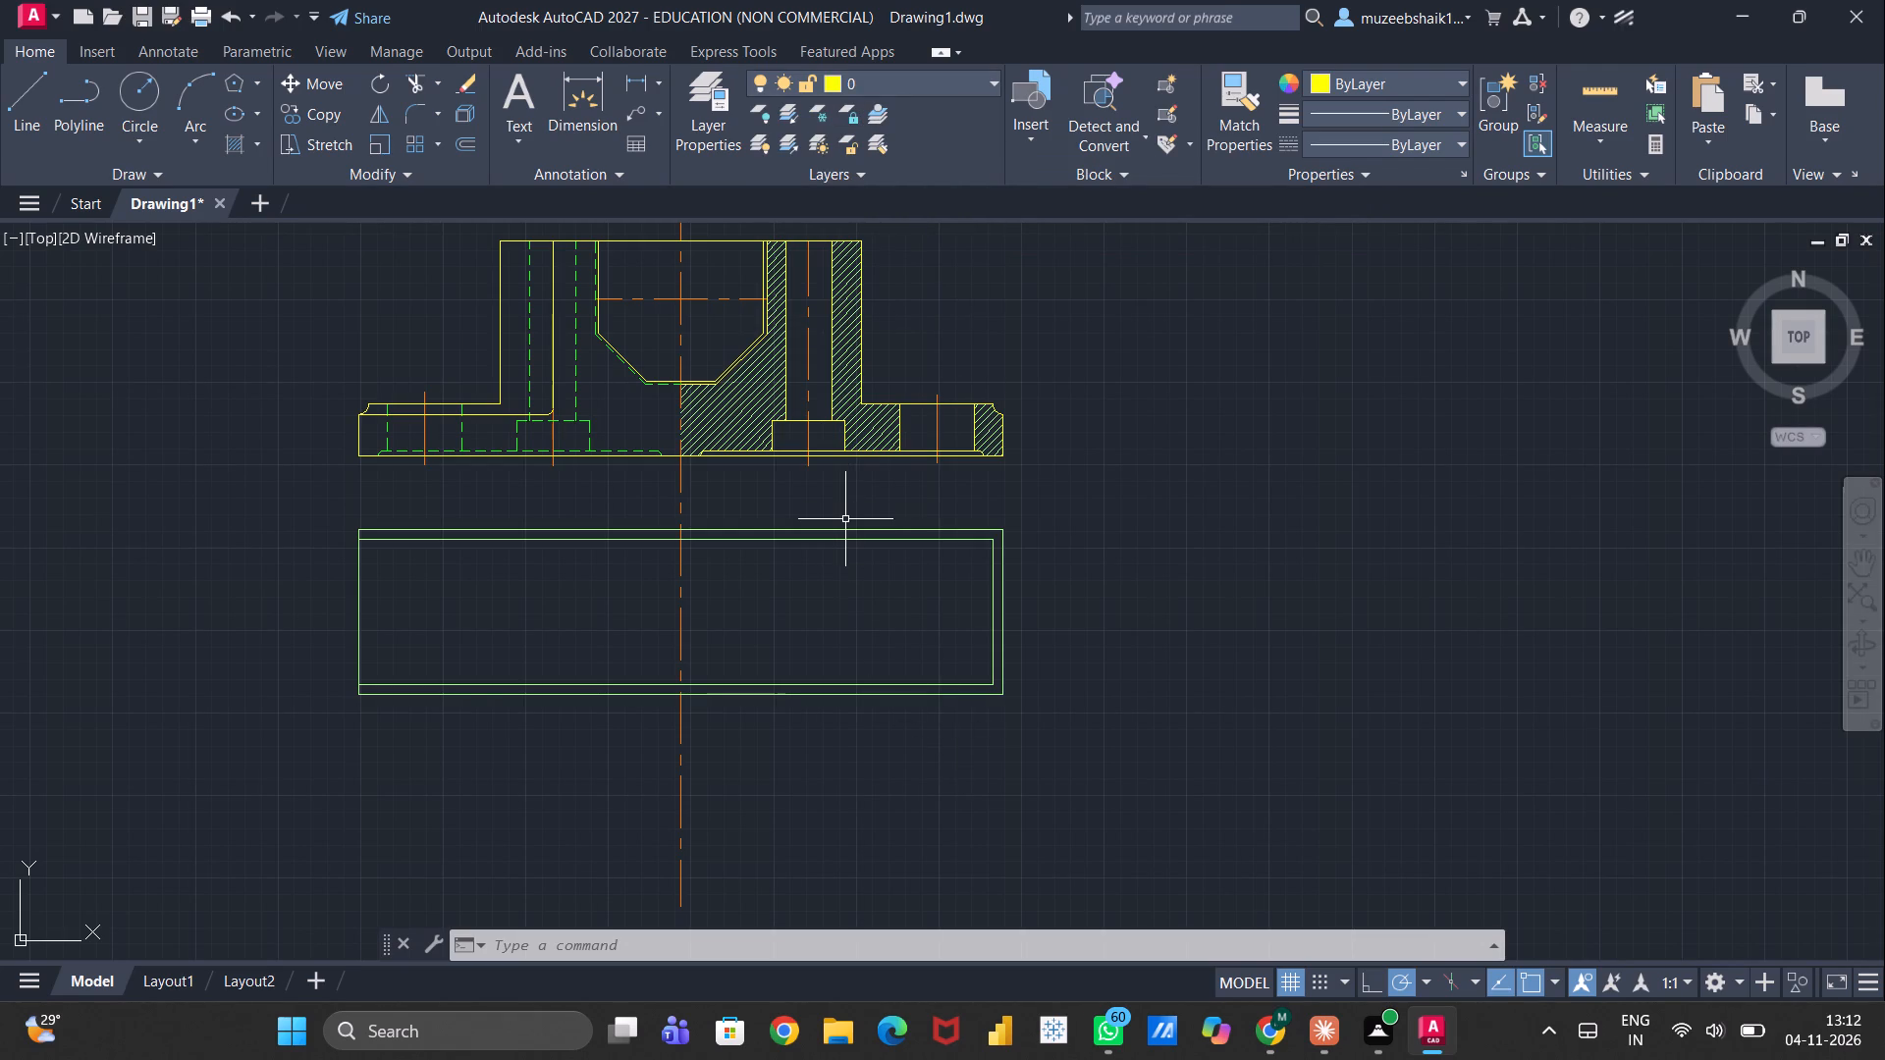
Move the plan rectangle's outer top, left and bottom lines and its three inner offset lines to layer 0.
drag(841, 526, 849, 578)
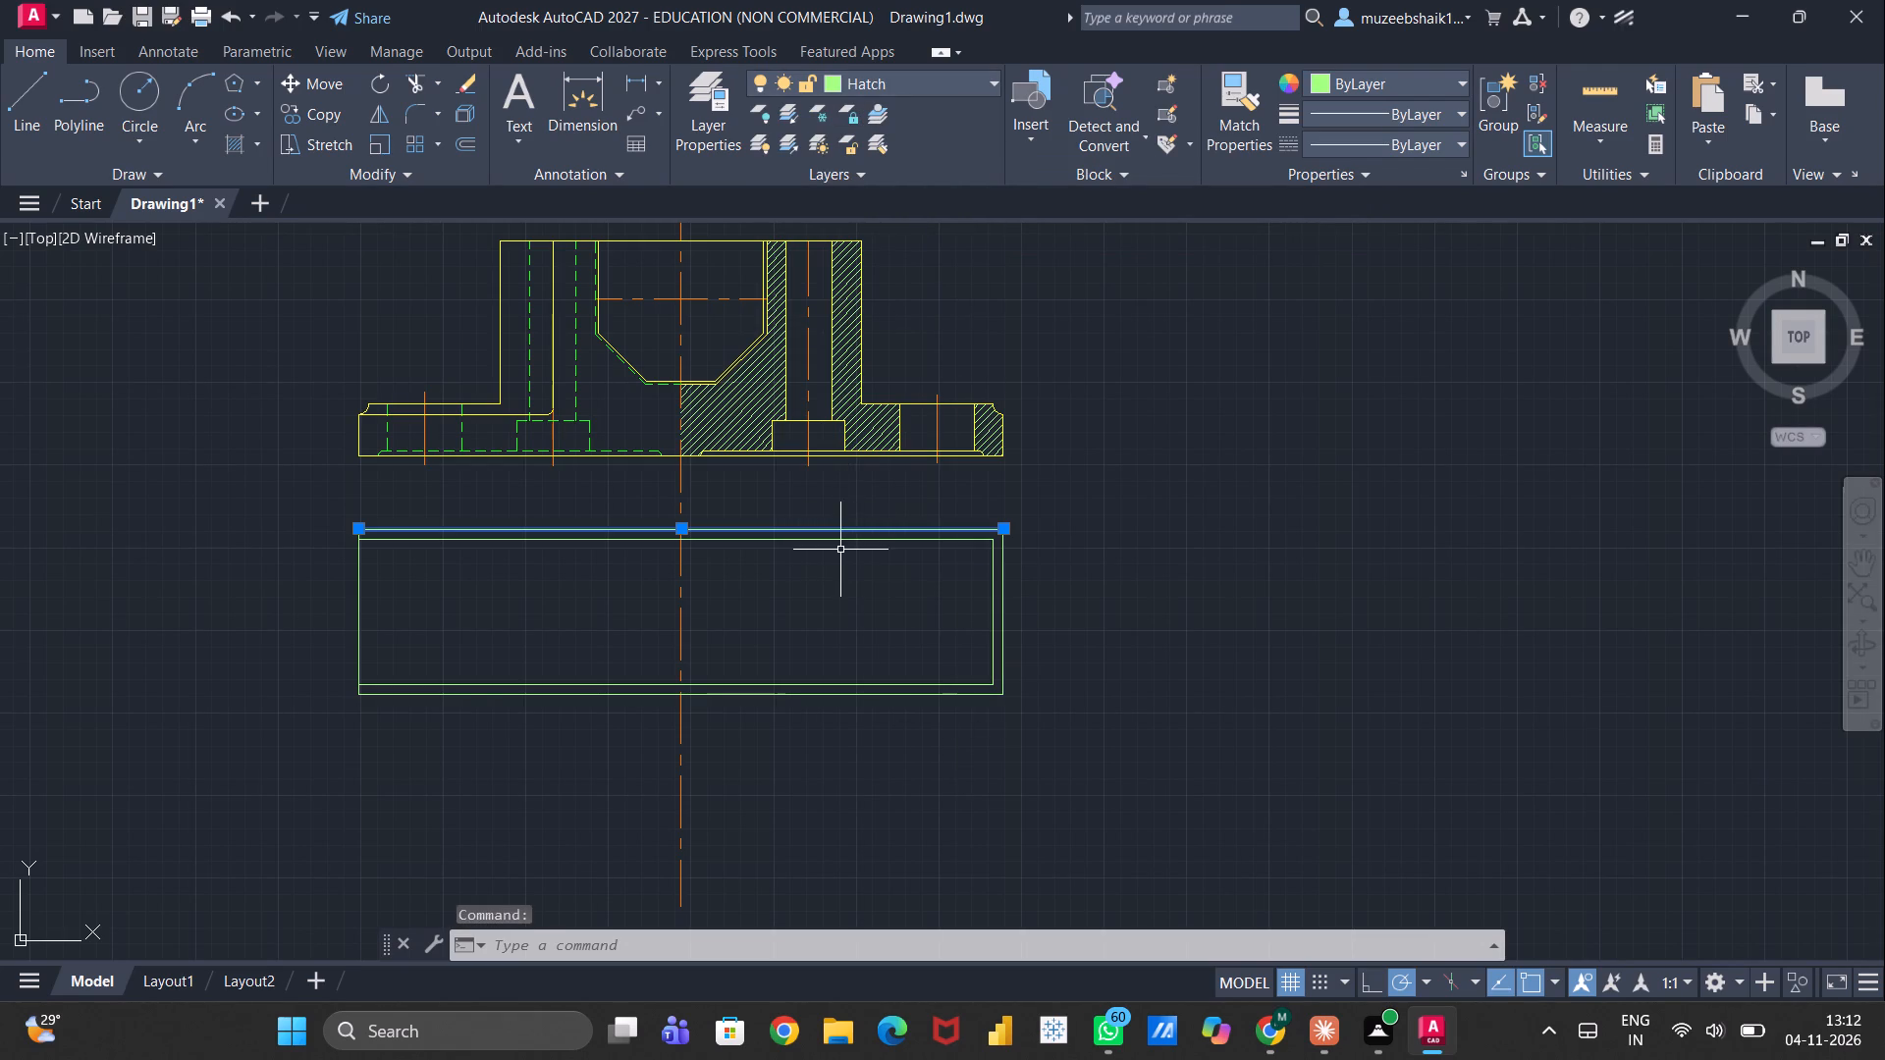
drag(315, 506, 379, 756)
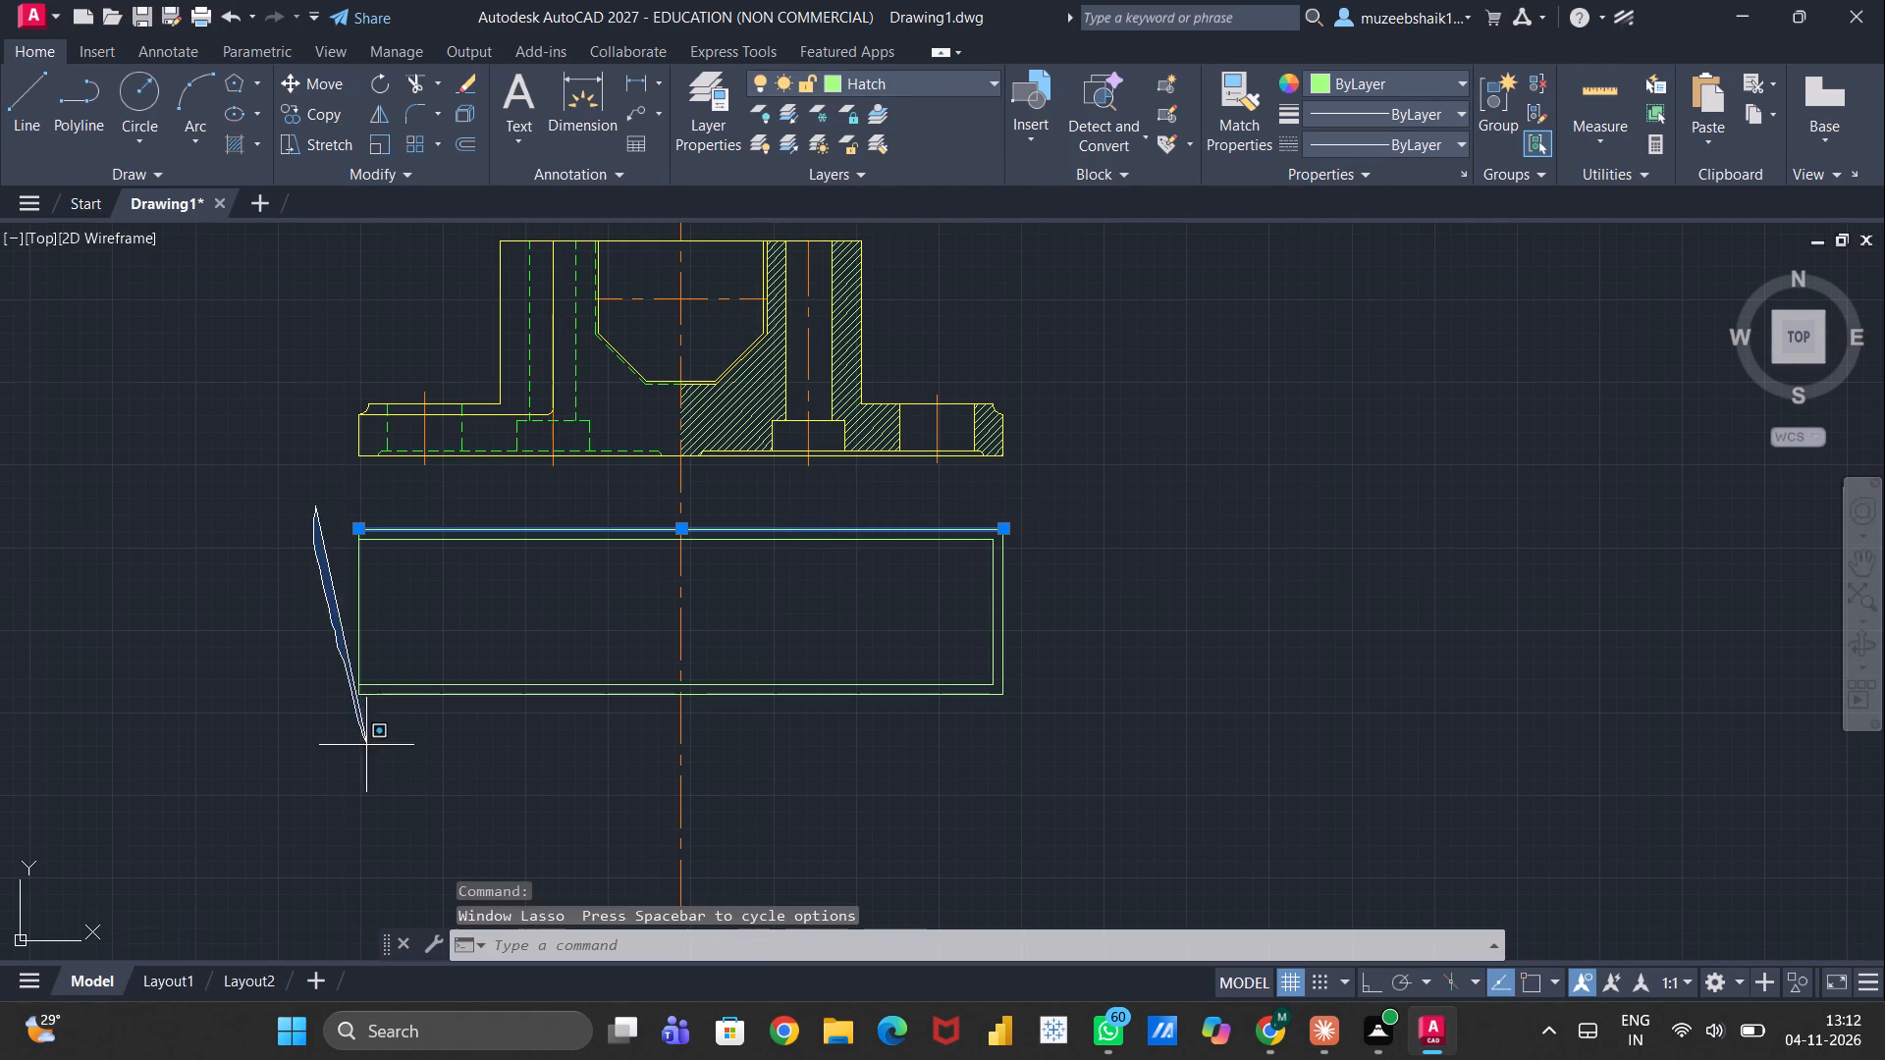
drag(379, 756, 606, 613)
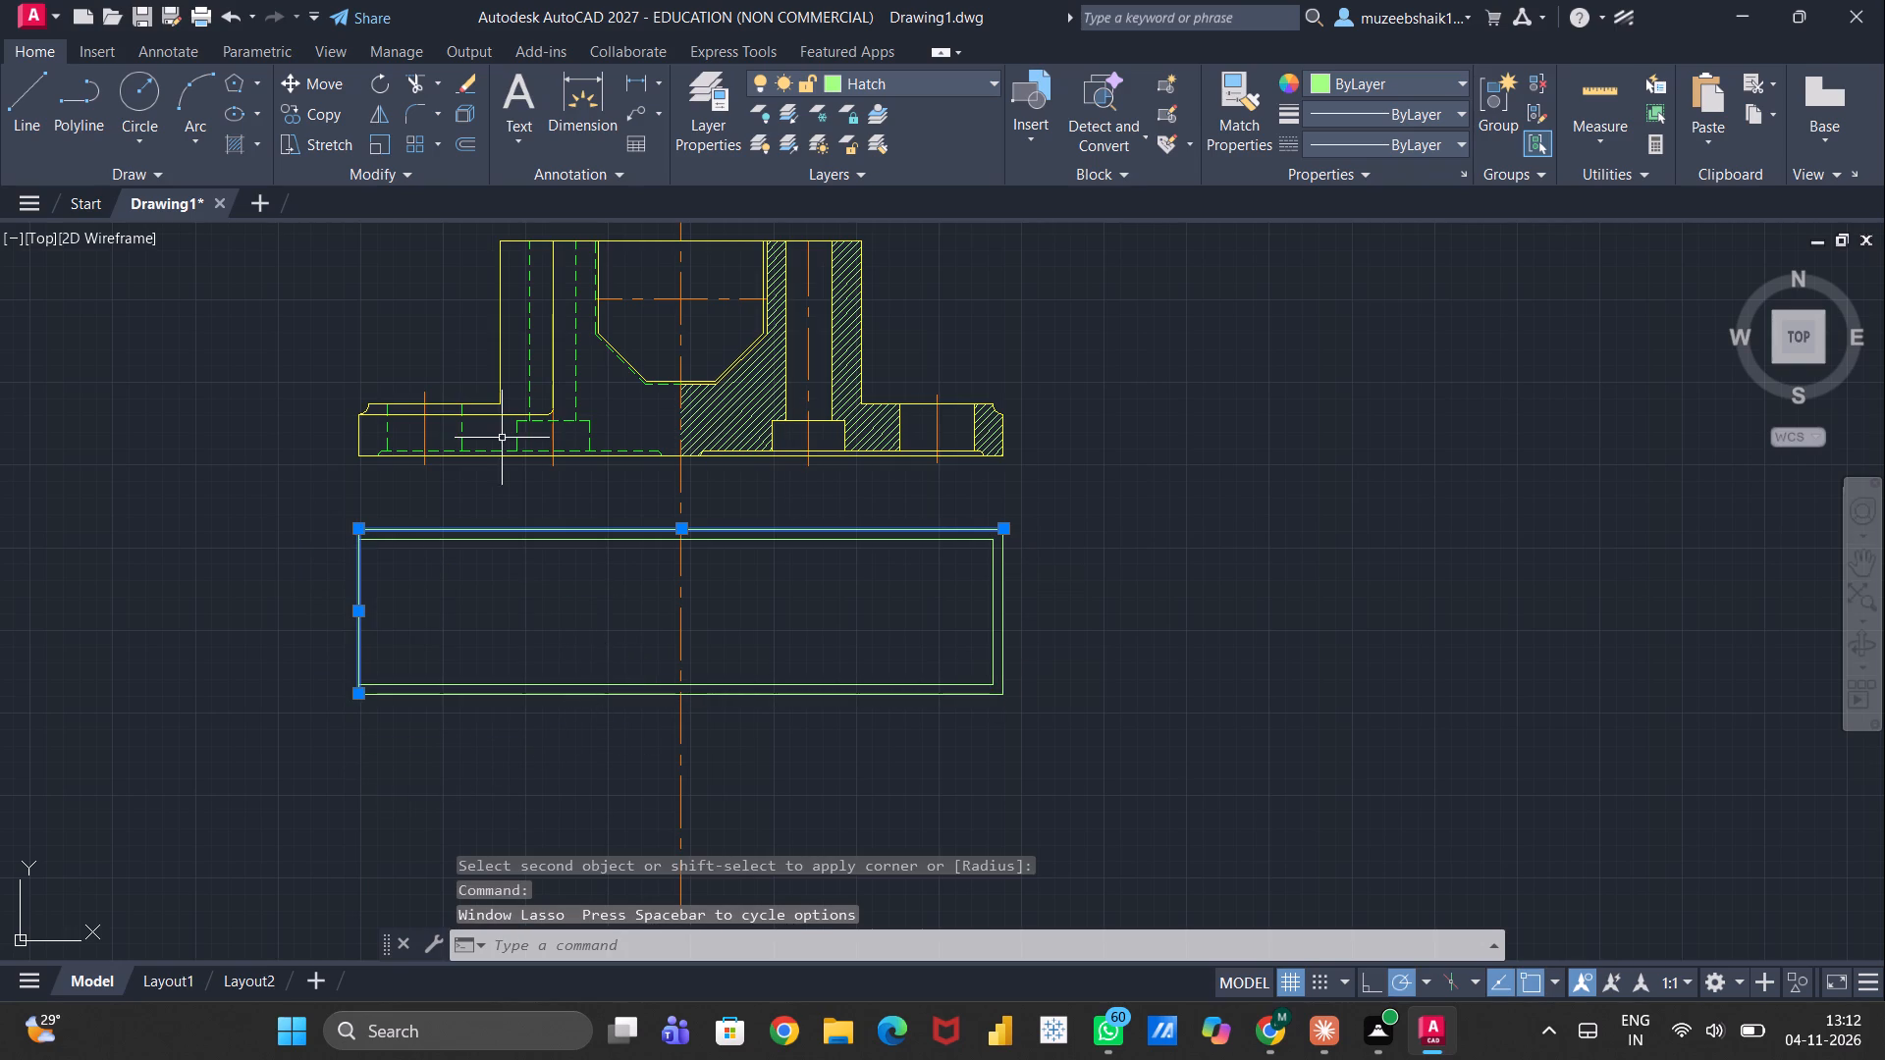
drag(316, 503, 565, 503)
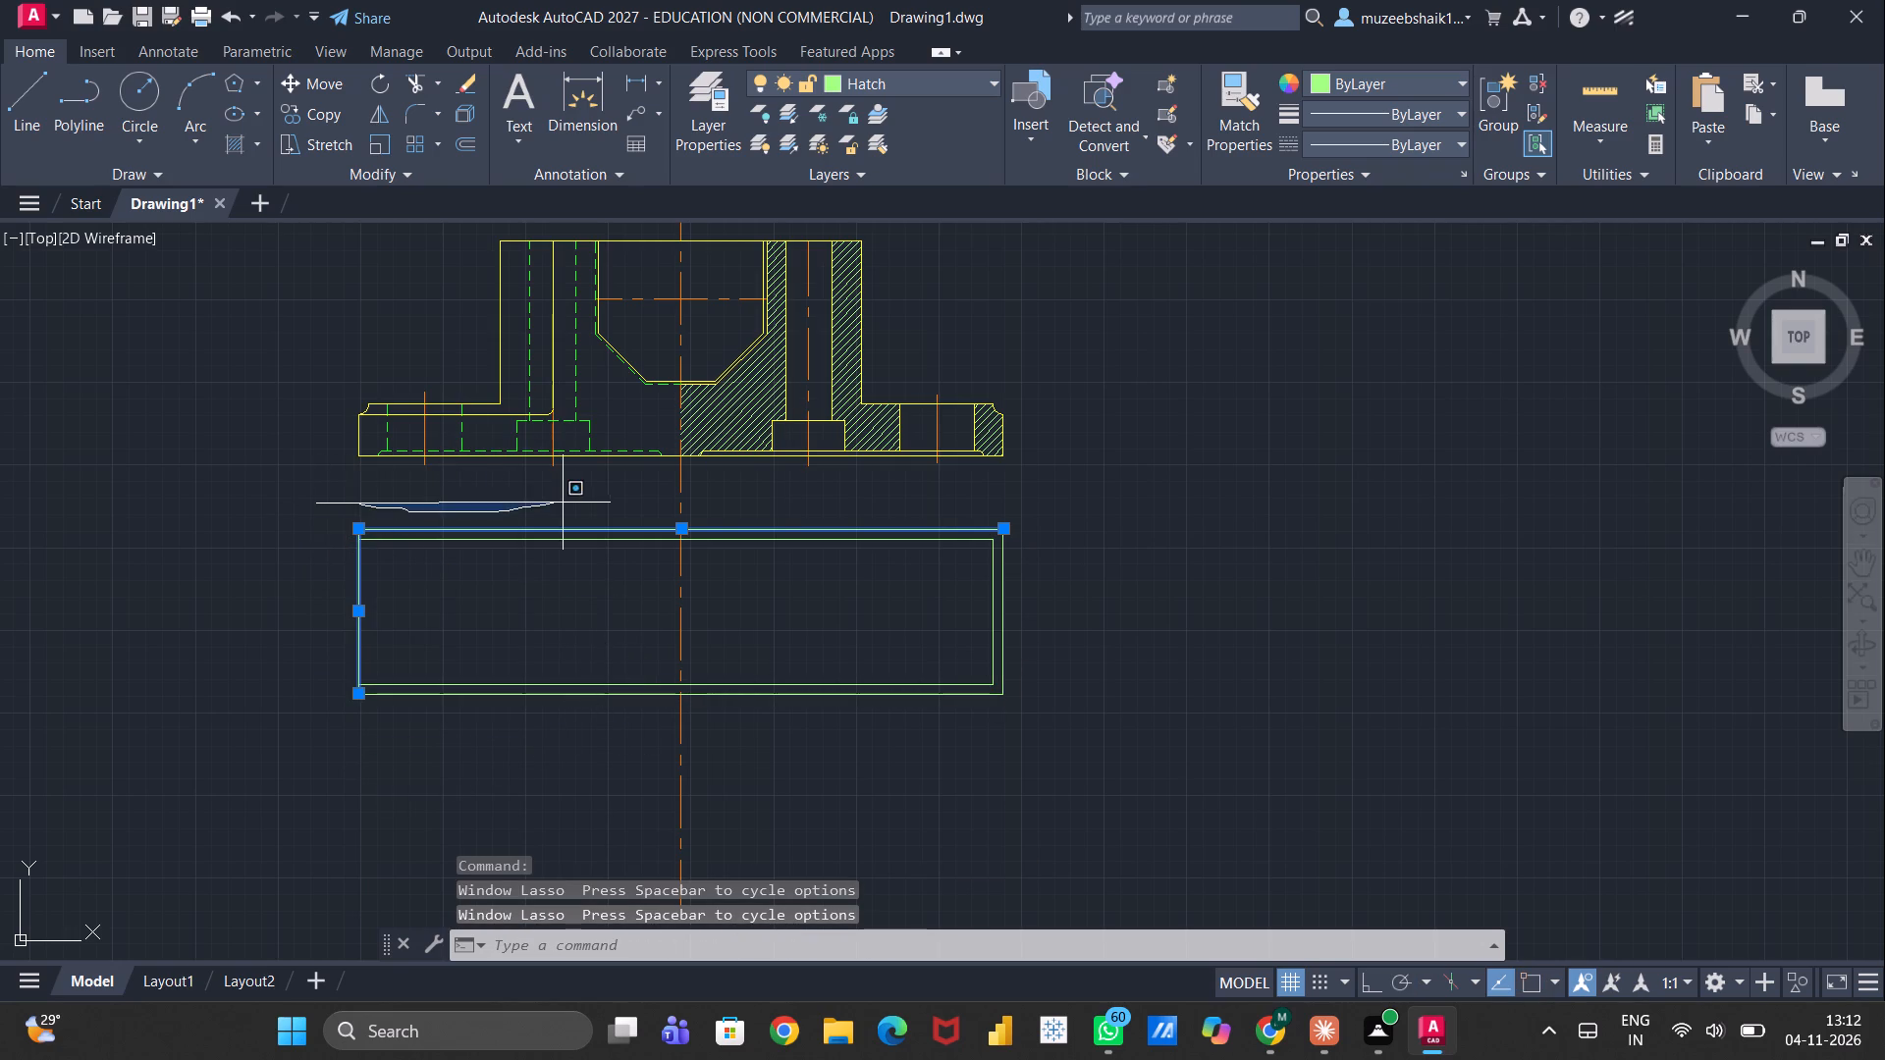
drag(565, 503, 1047, 539)
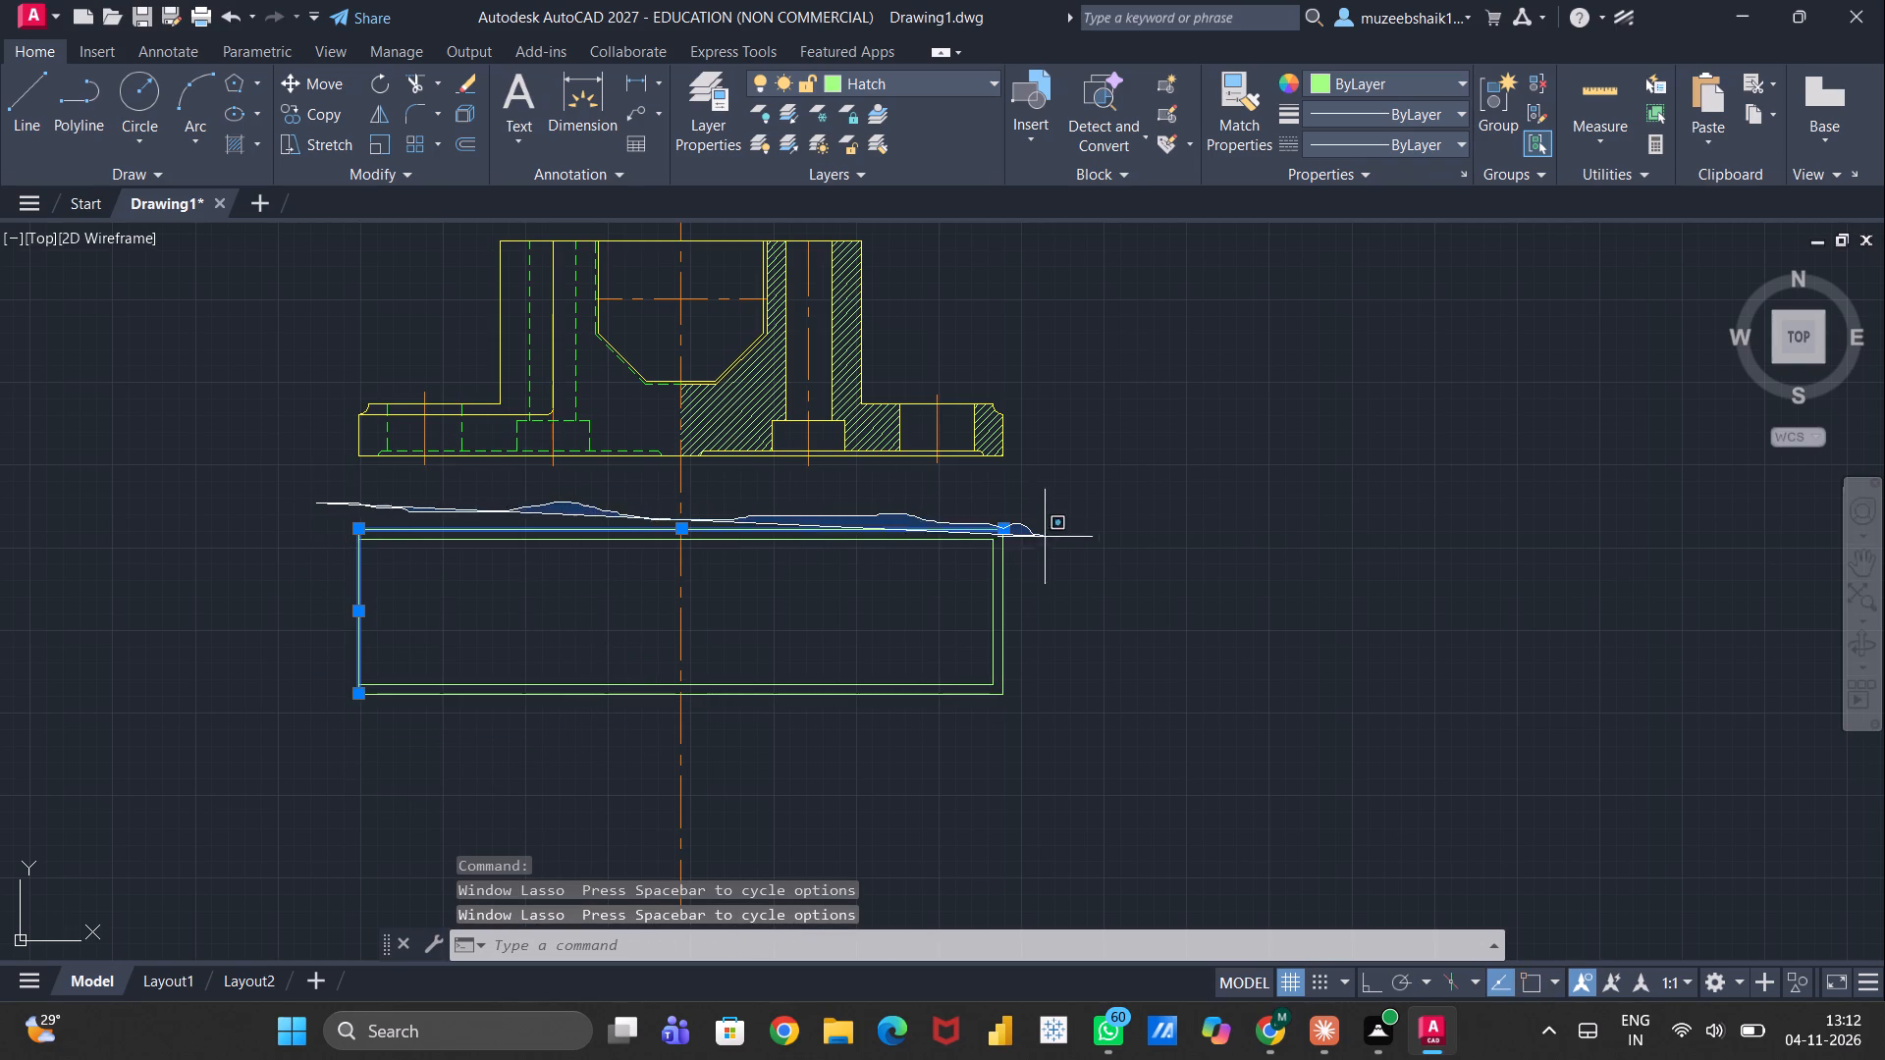
drag(1047, 539, 788, 727)
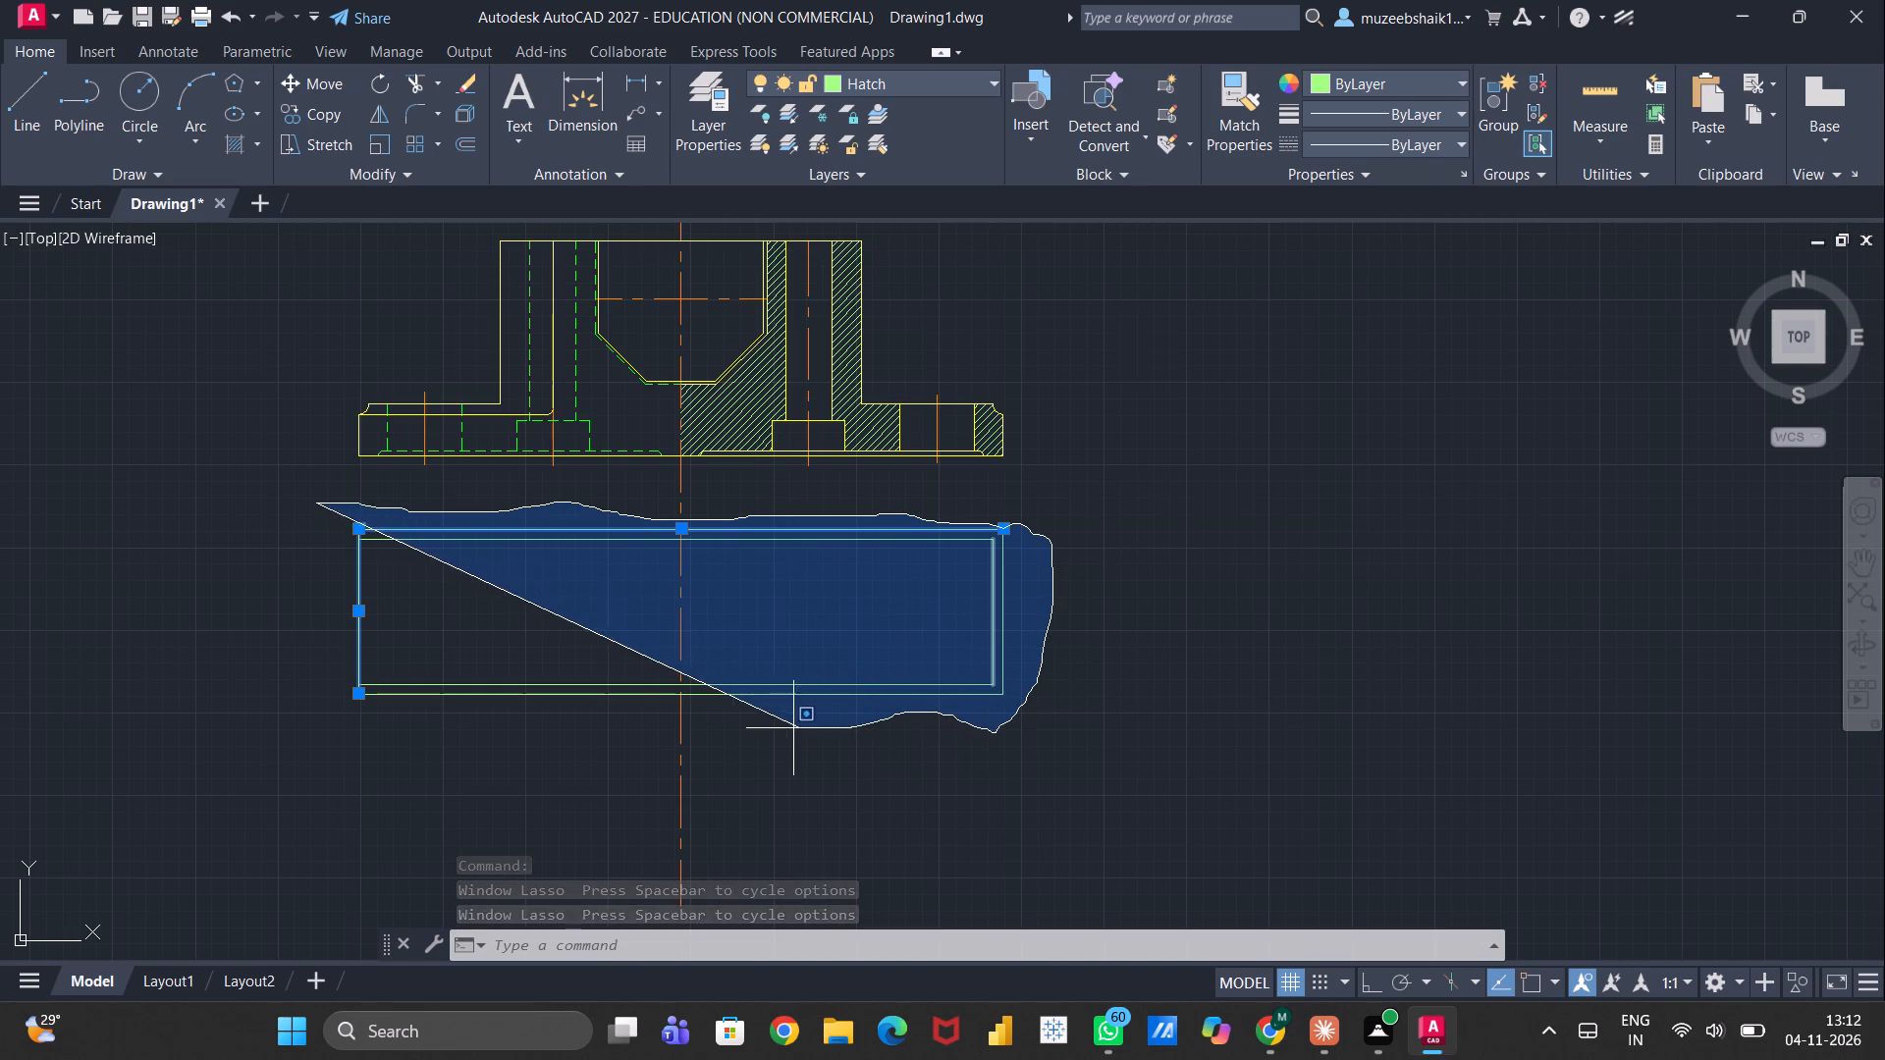
drag(788, 727, 349, 718)
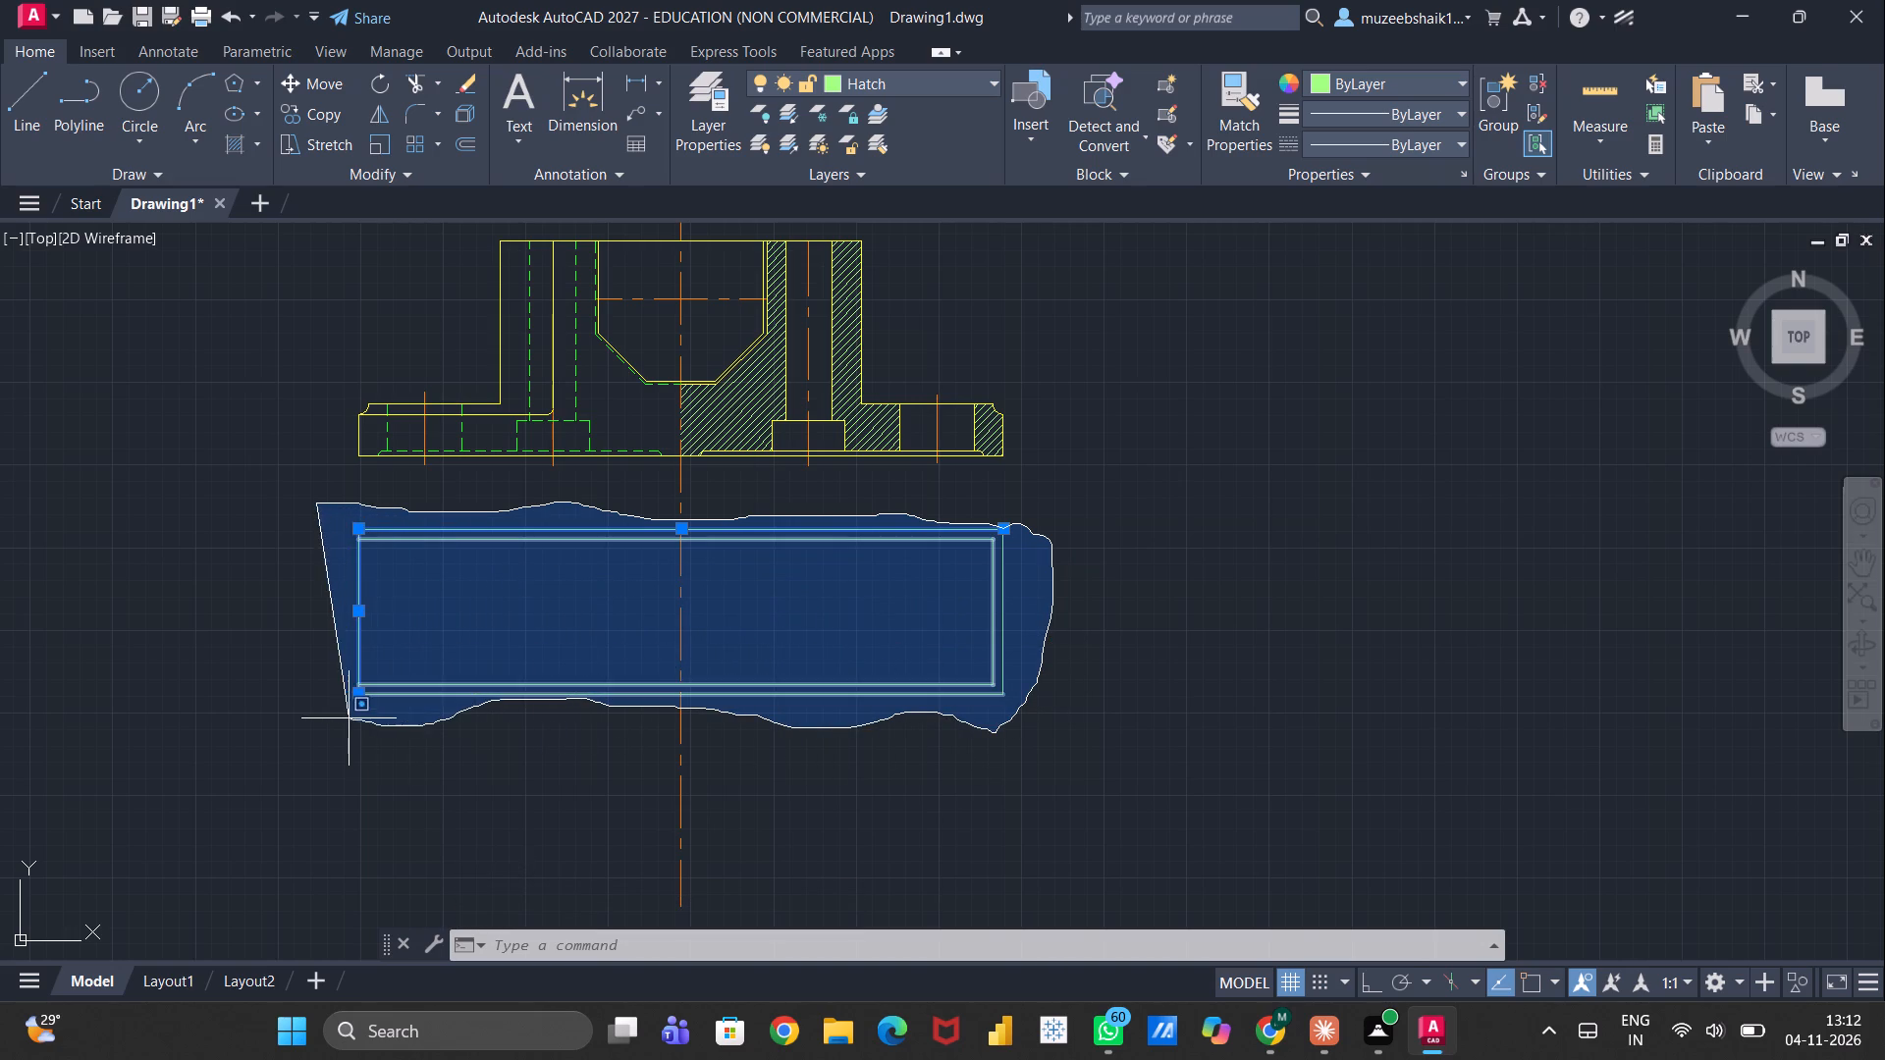
drag(349, 718, 335, 718)
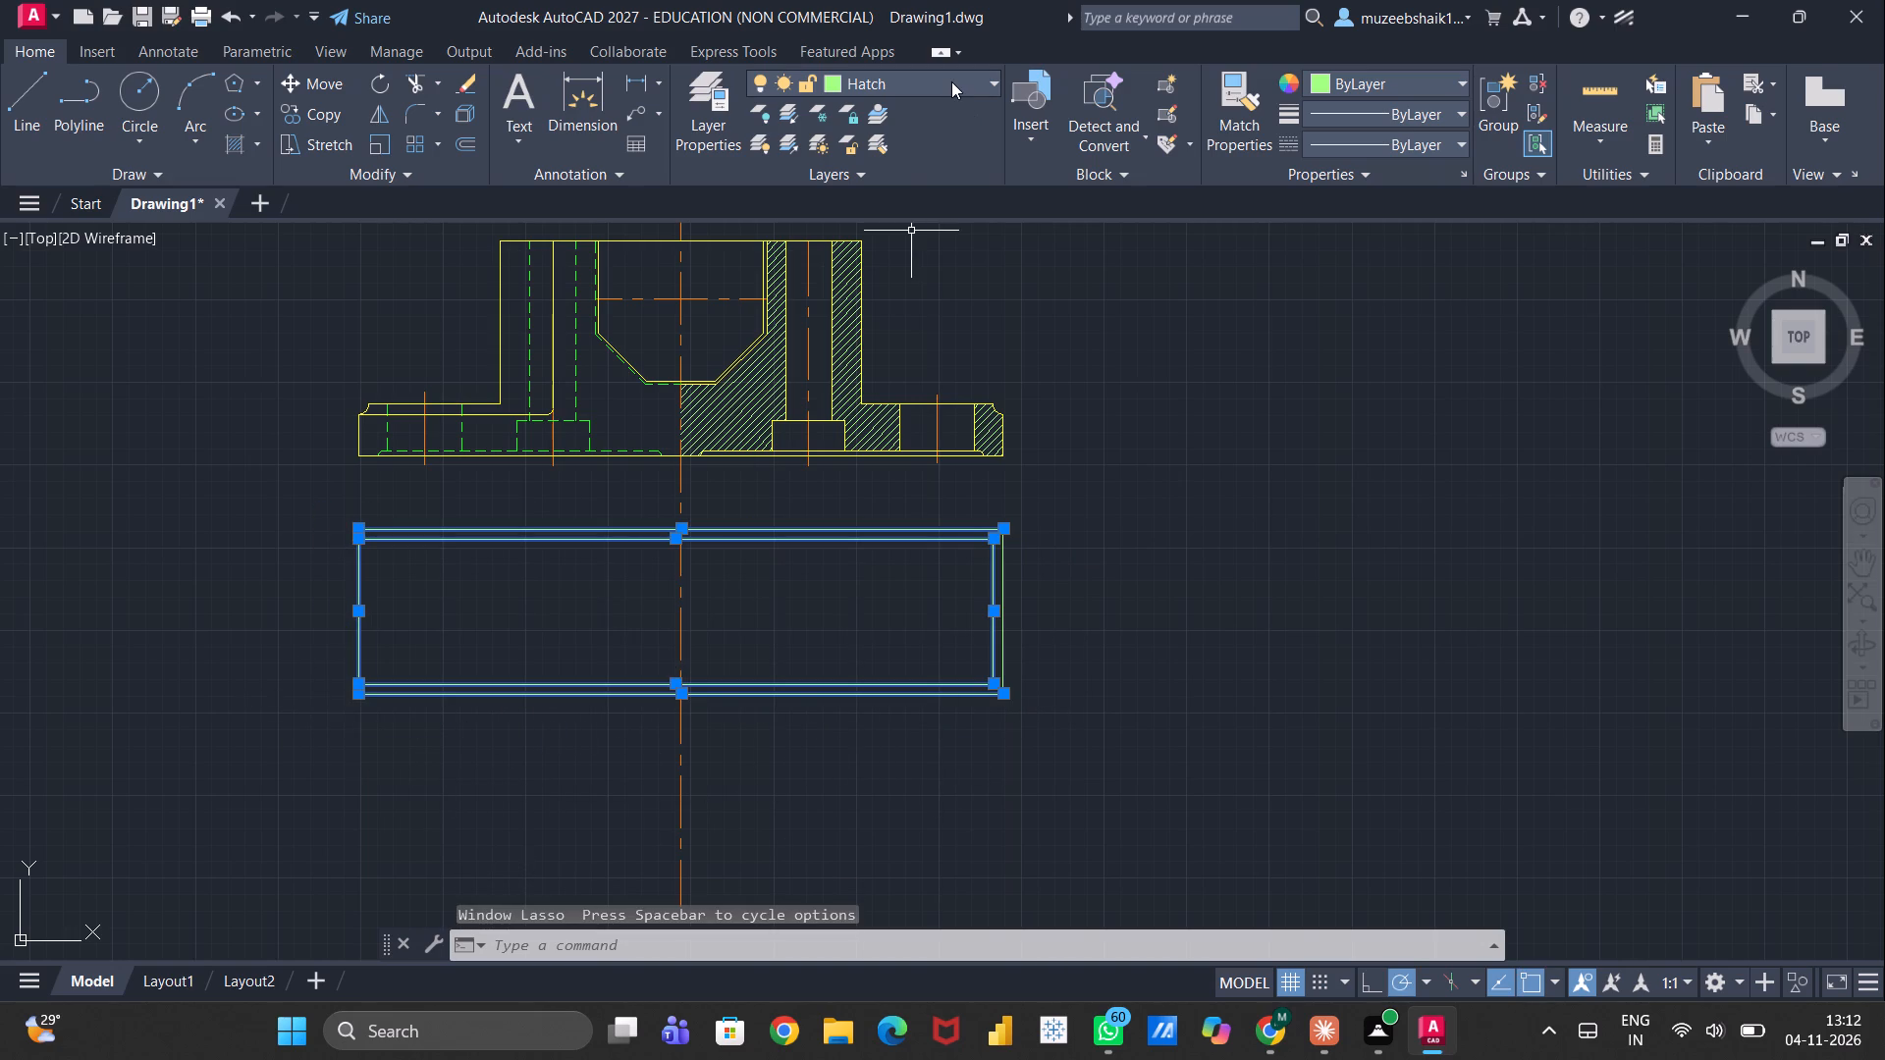
click(951, 81)
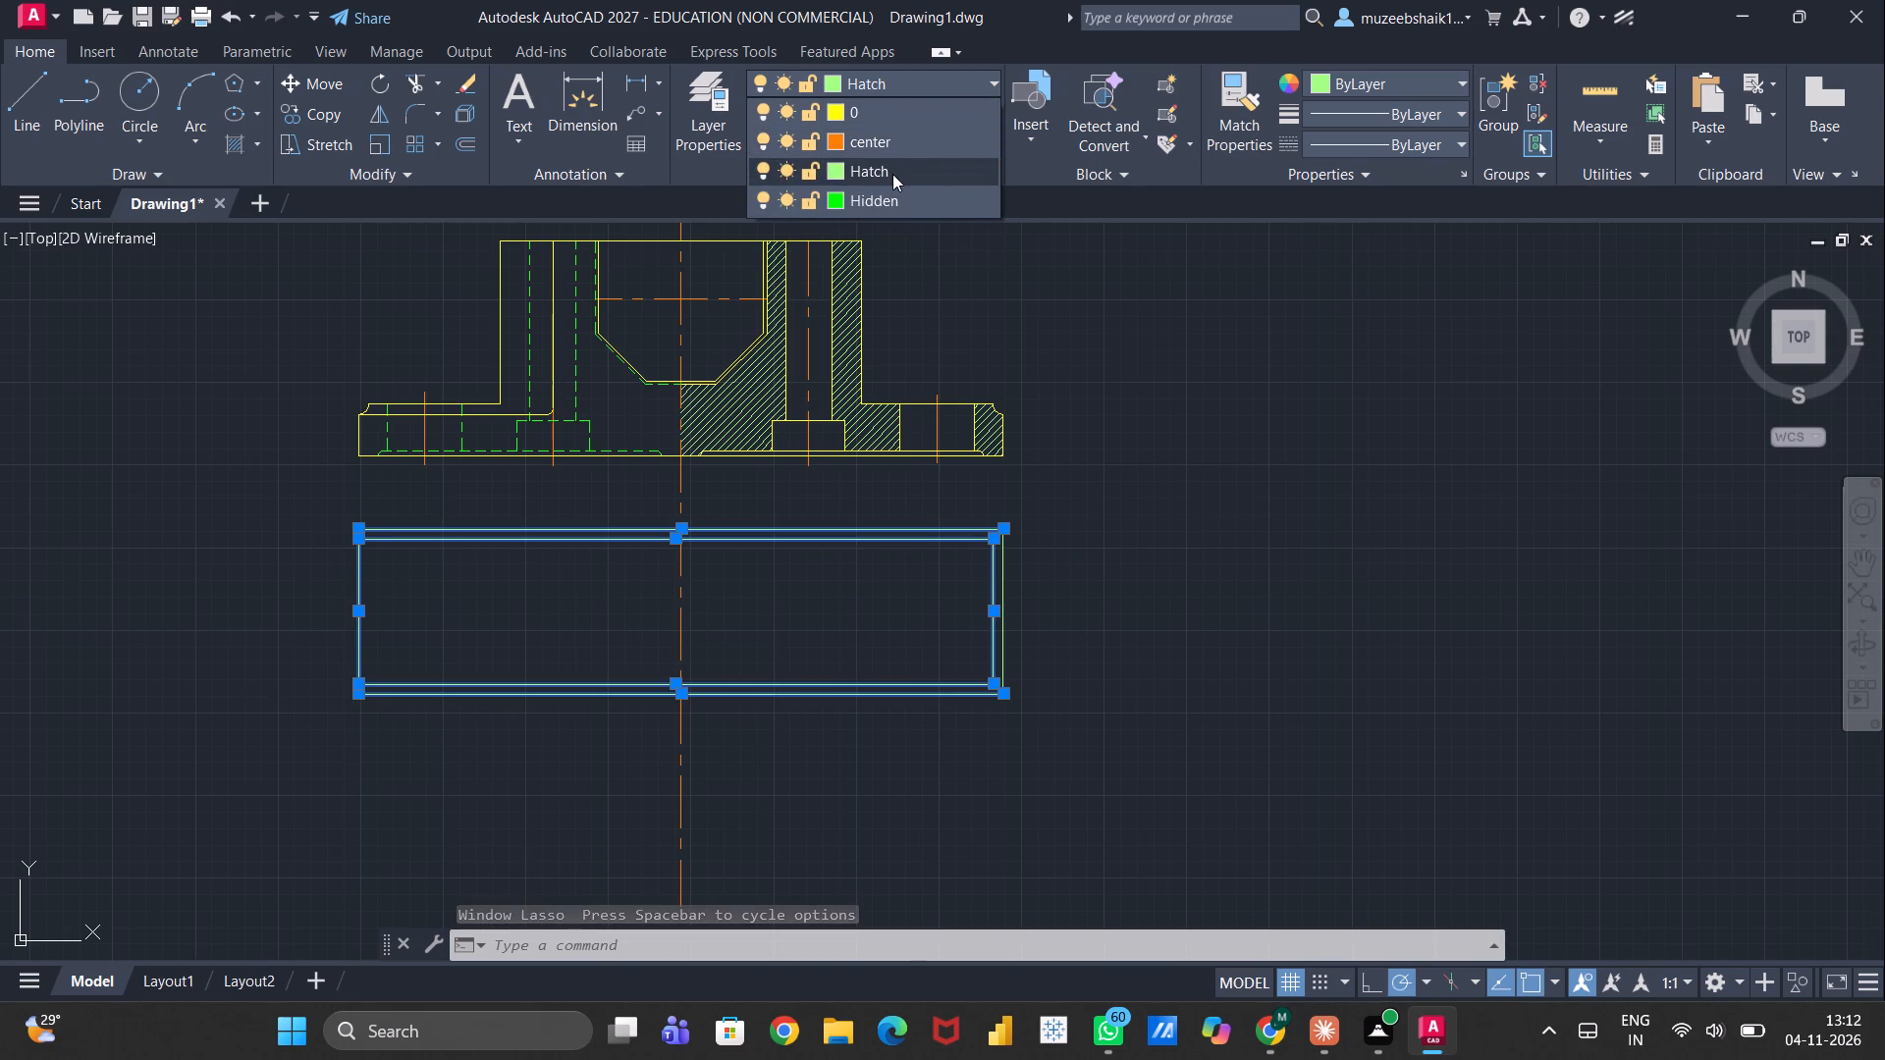
click(866, 105)
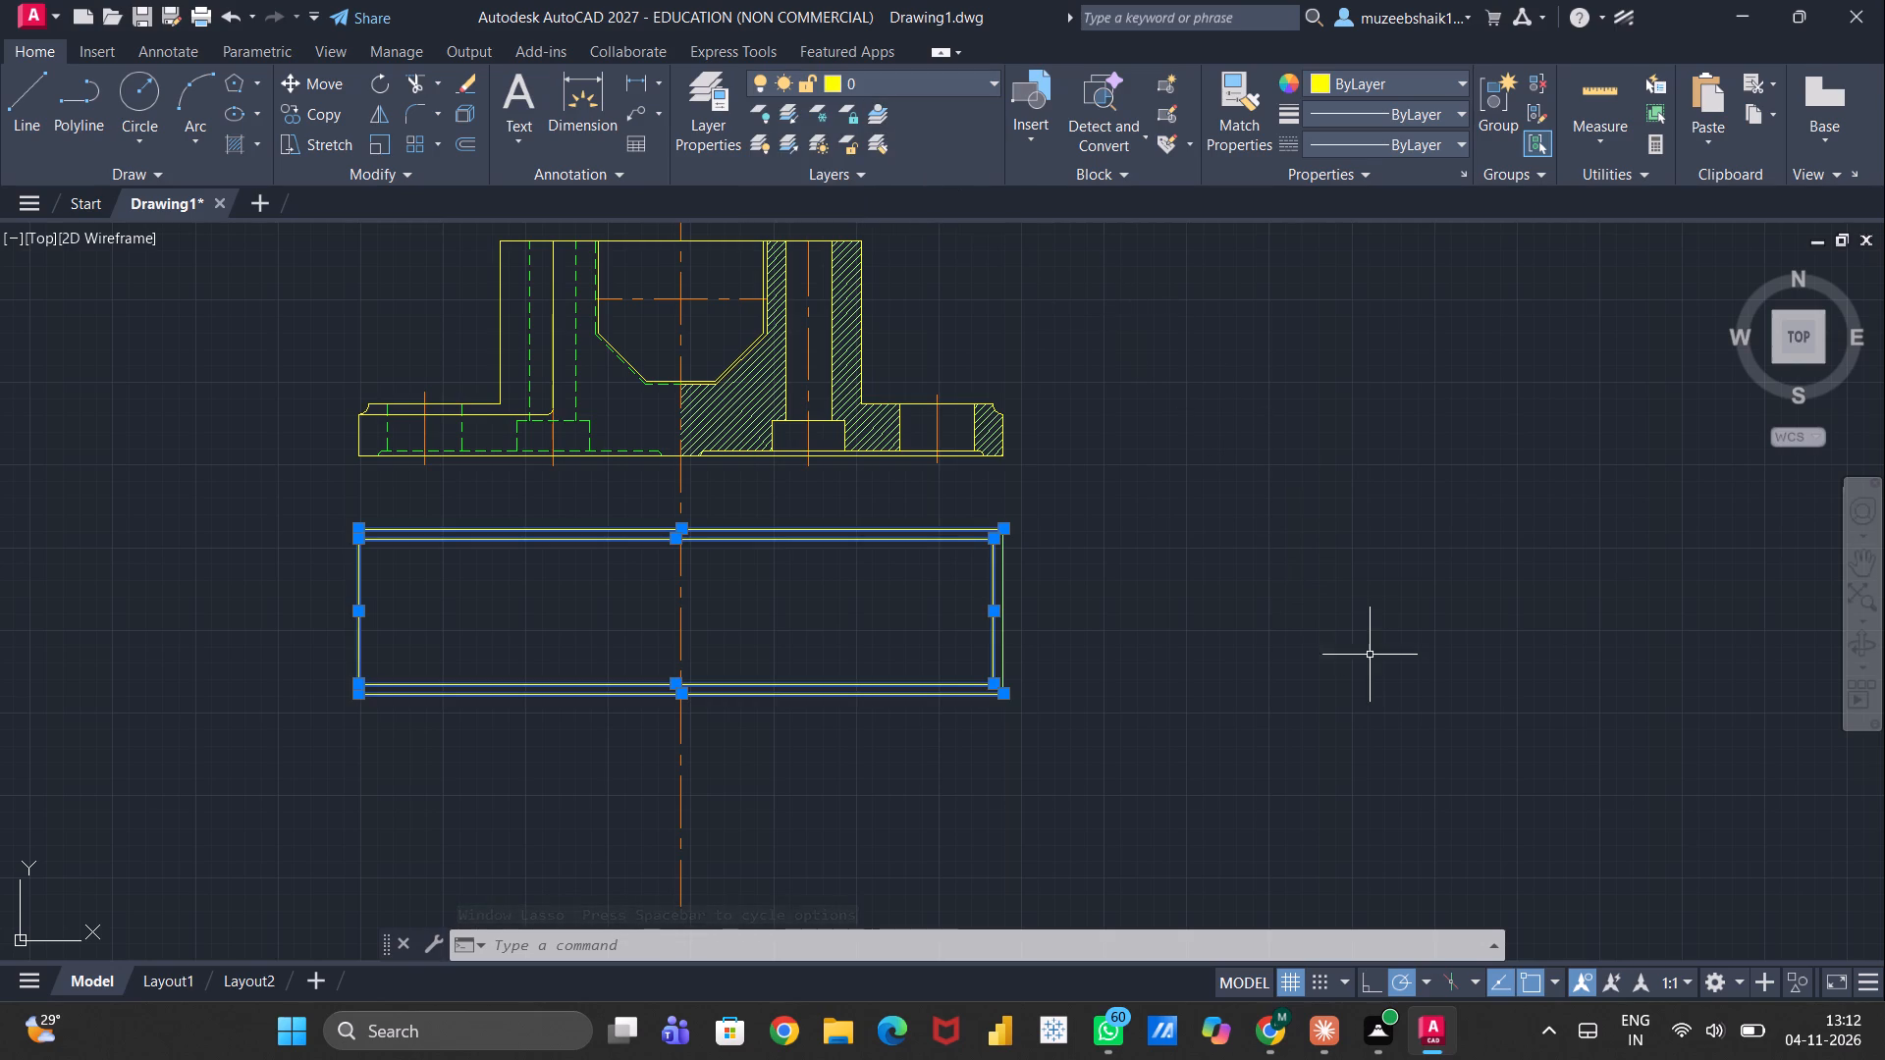
key(Escape)
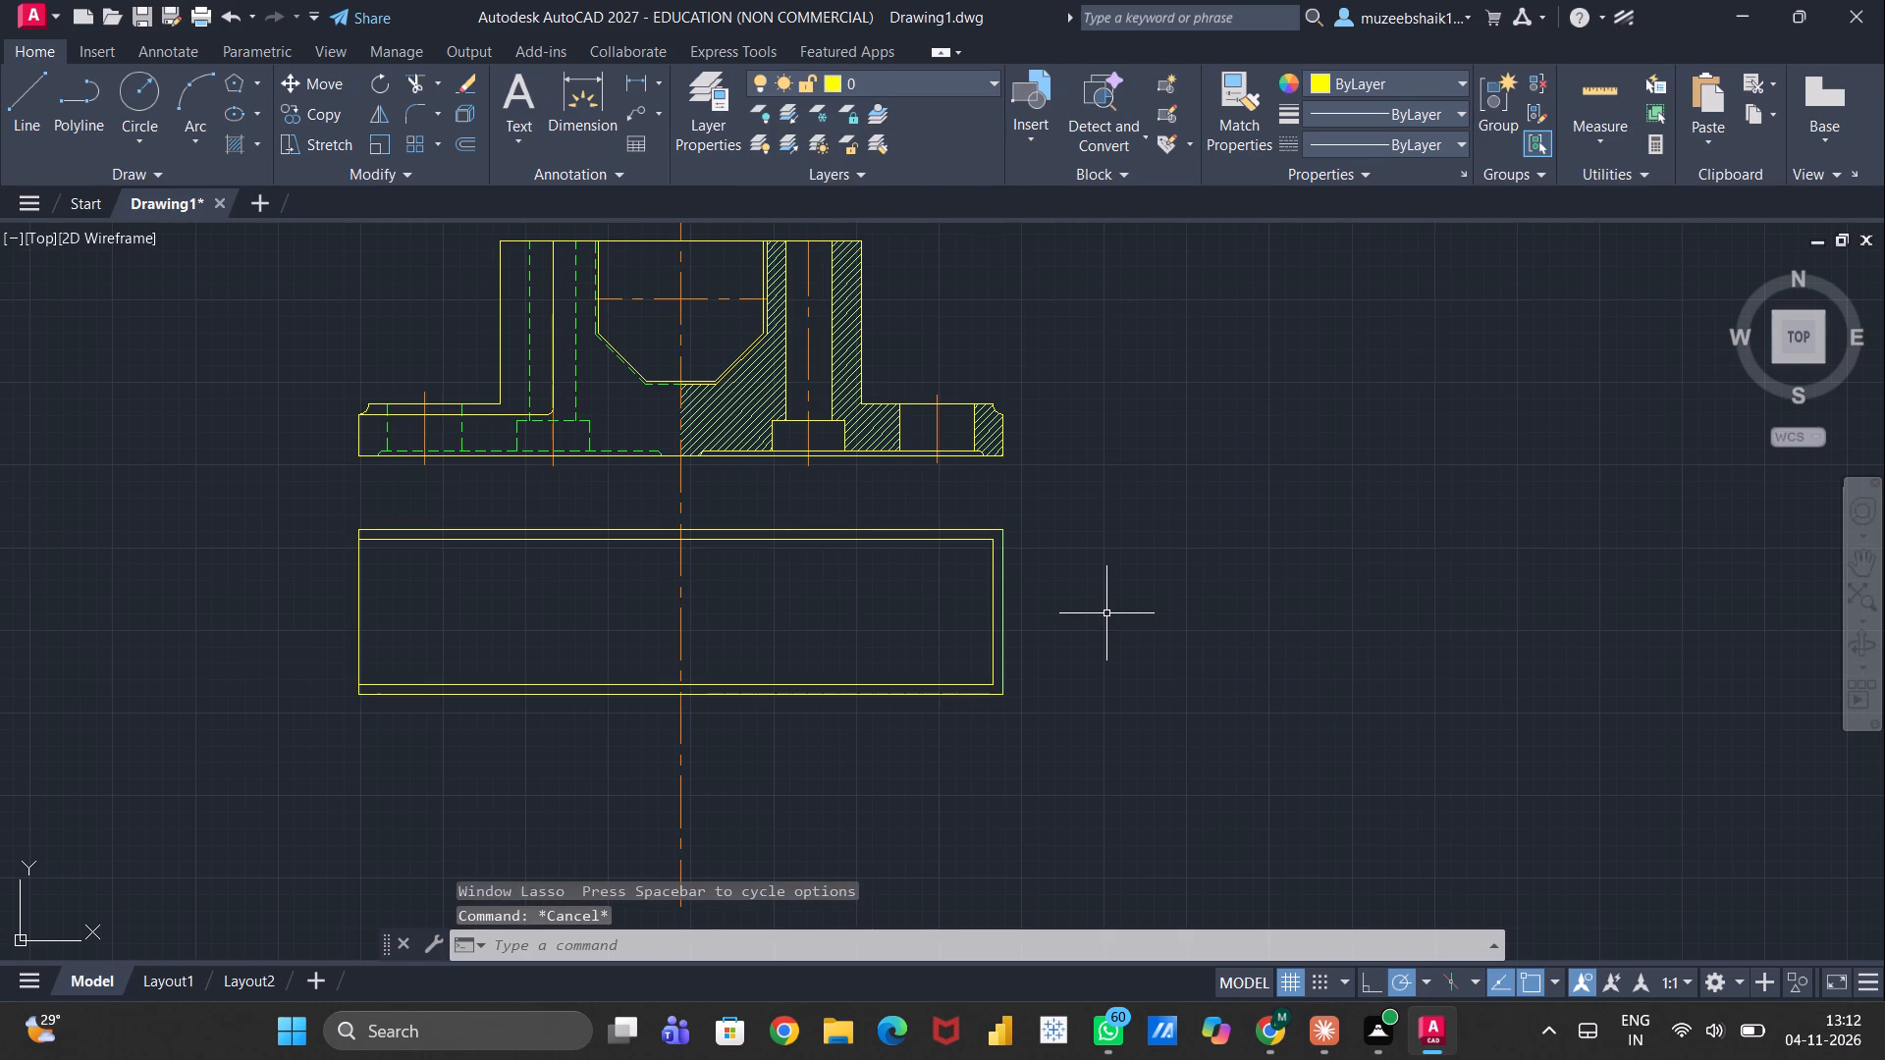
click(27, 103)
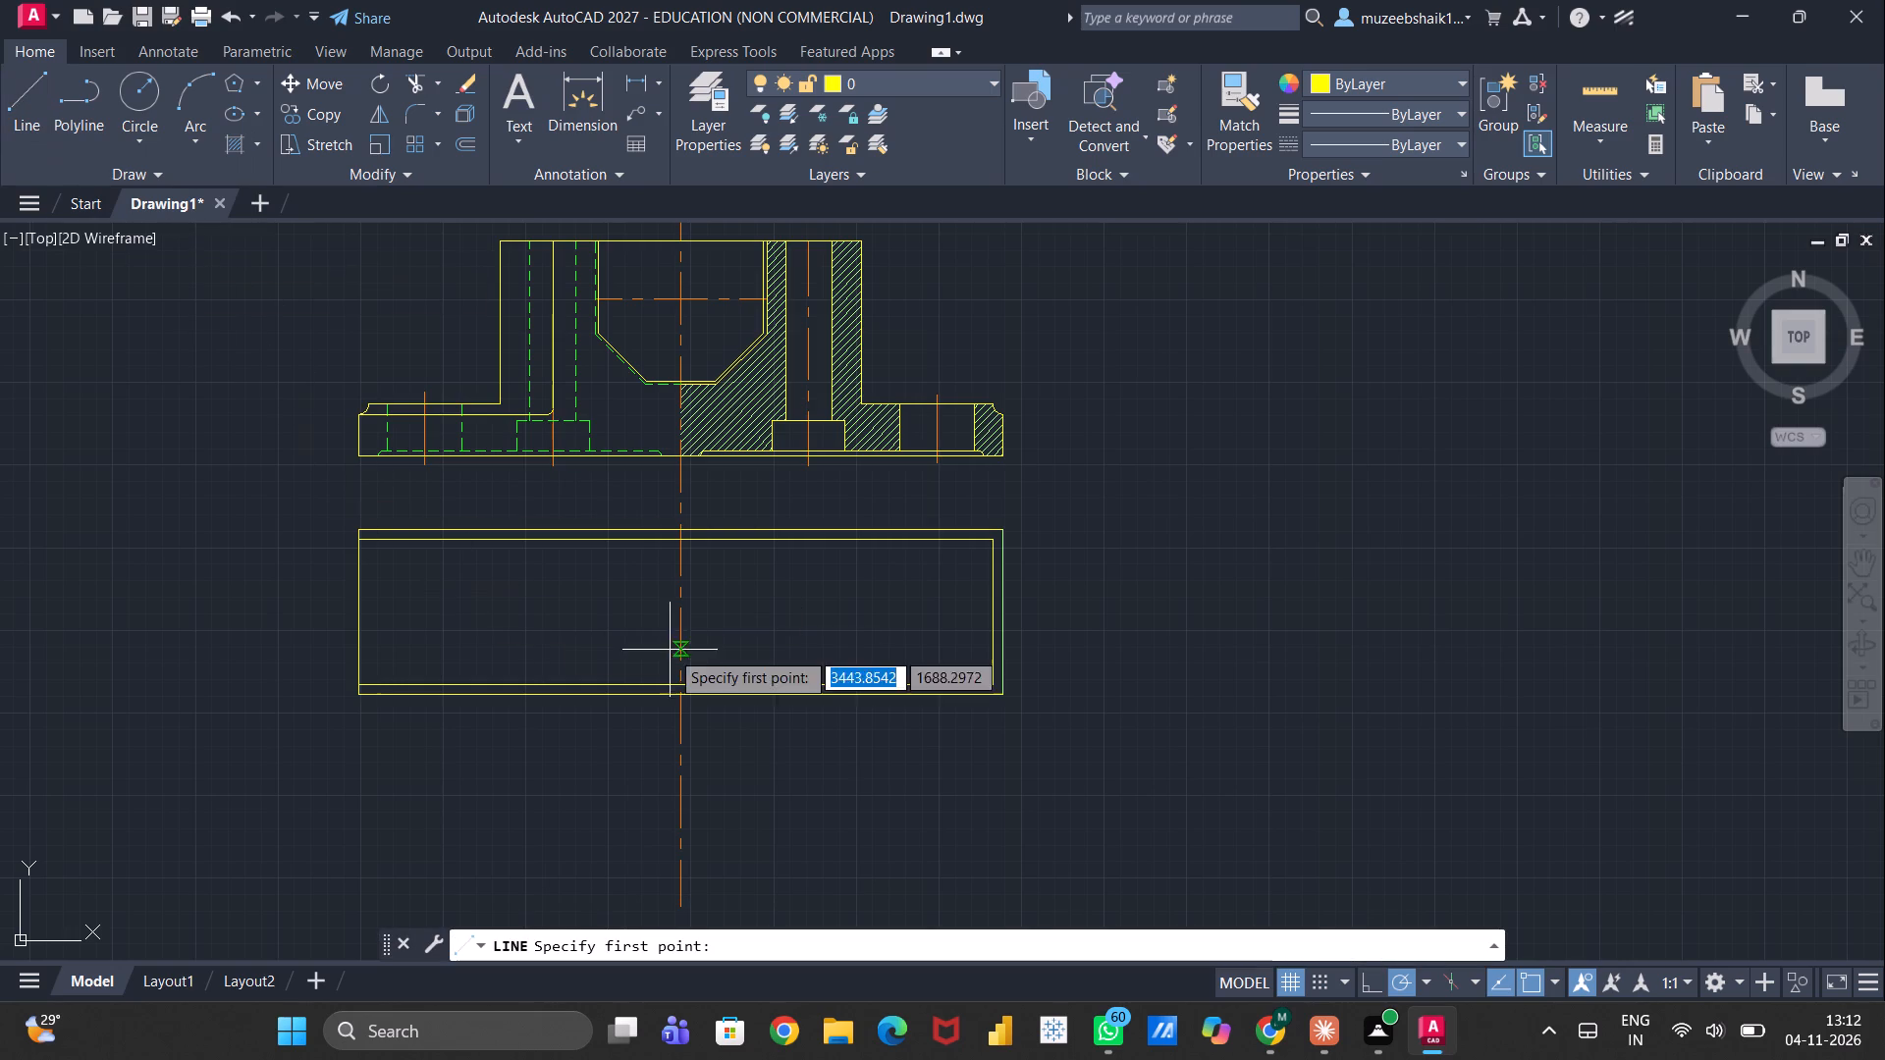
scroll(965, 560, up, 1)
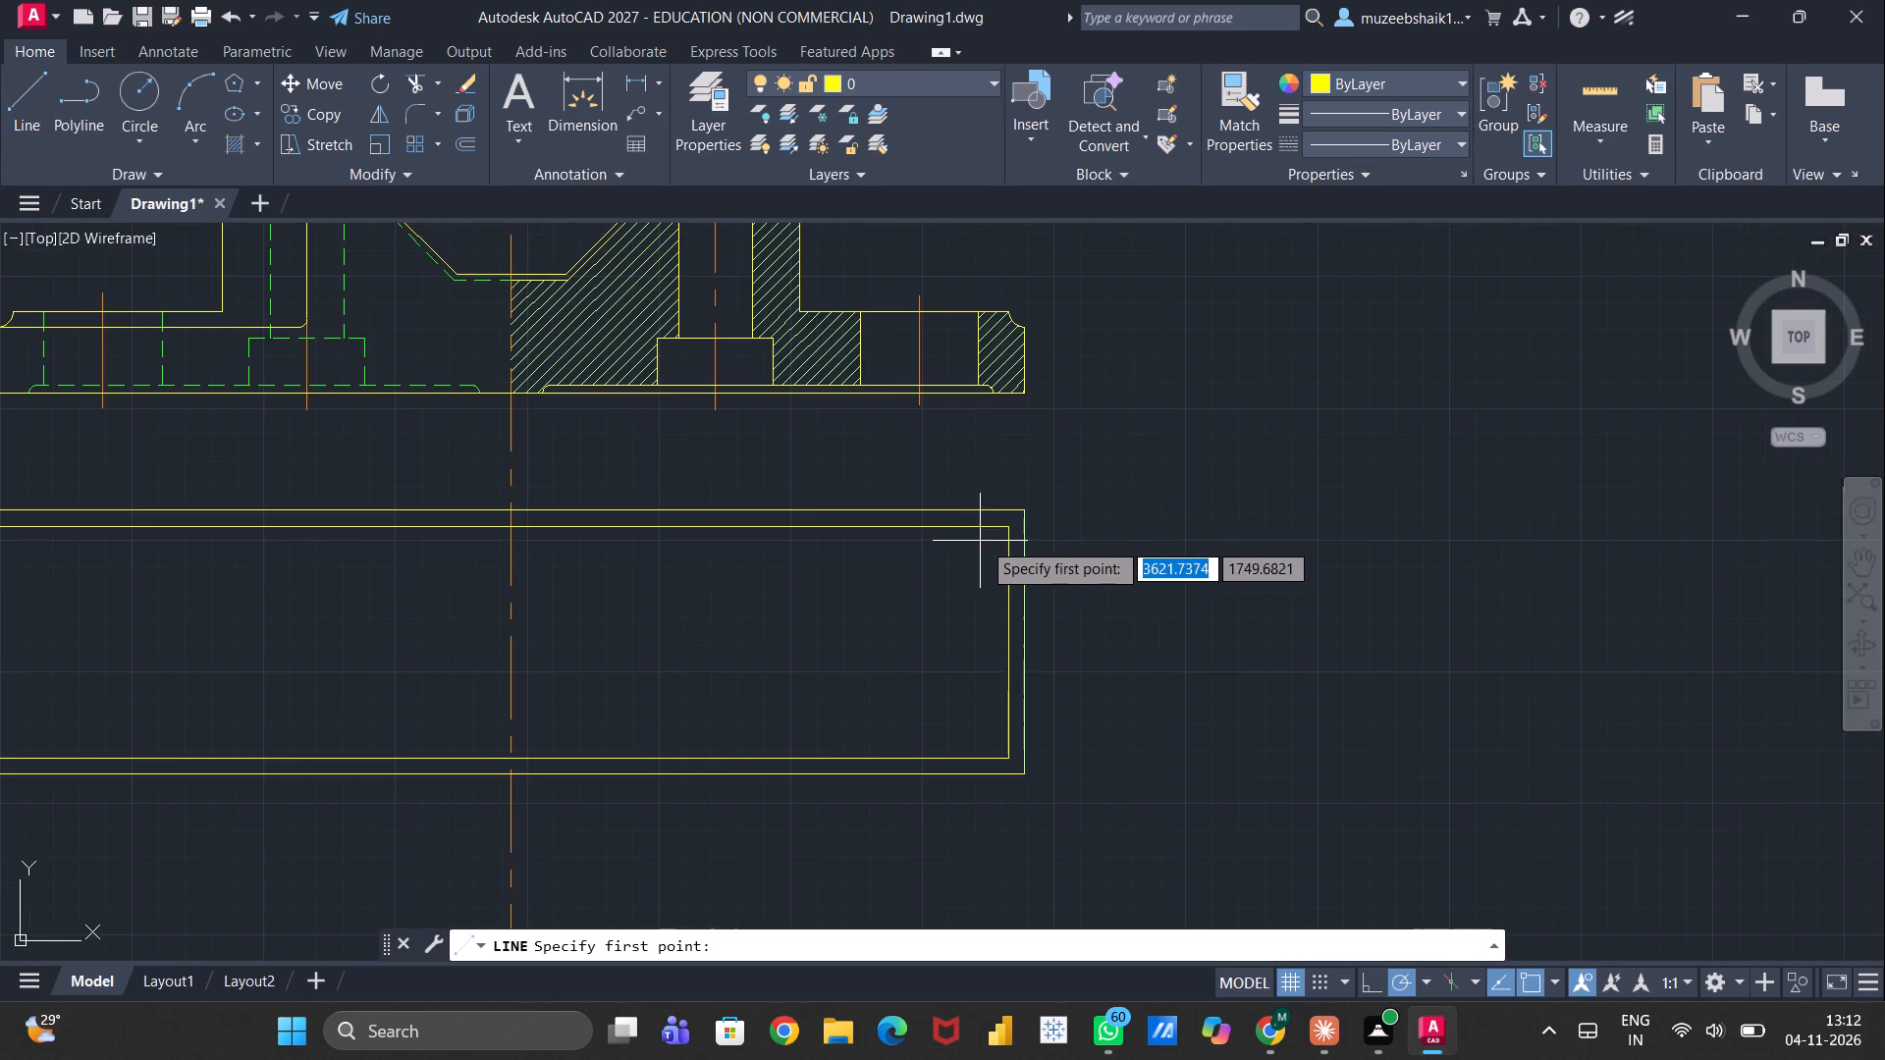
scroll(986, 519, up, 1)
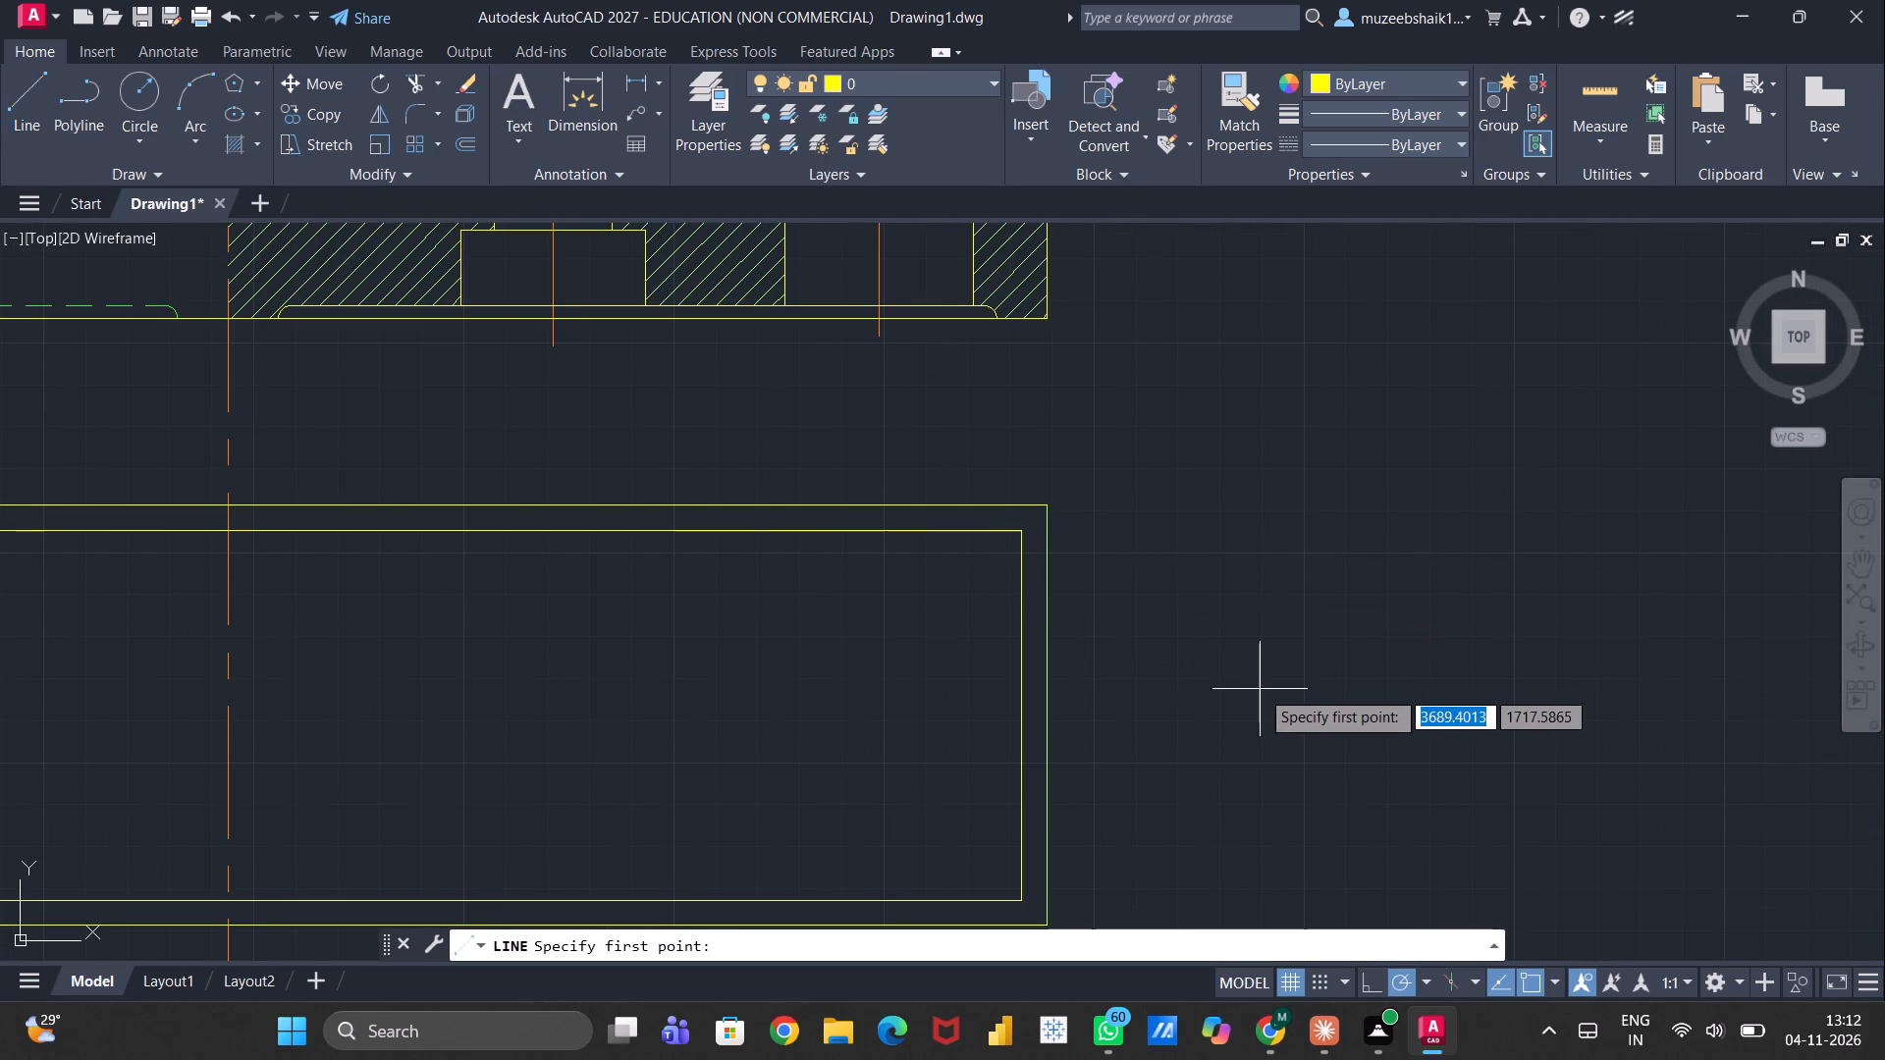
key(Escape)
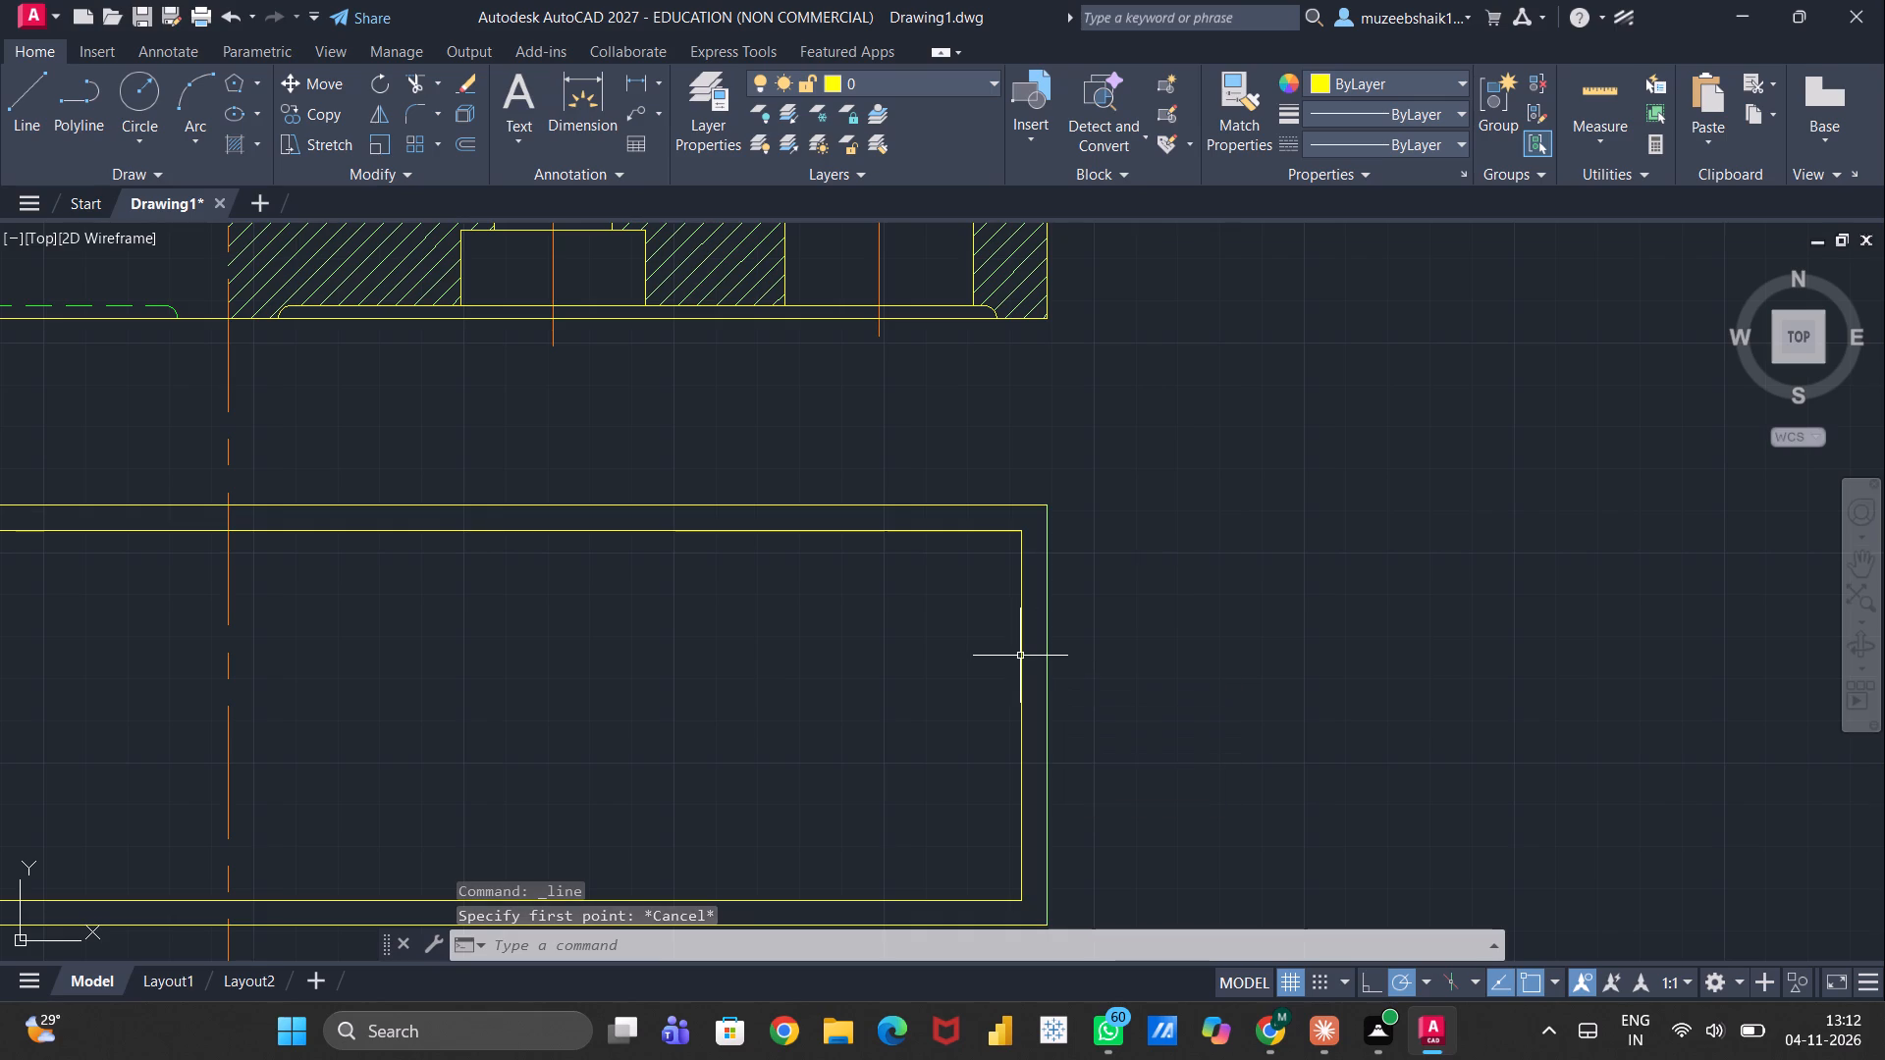
Match the rectangle's outer right line to the properties of the inner offset line beside it.
double_click(1022, 656)
text(ma)
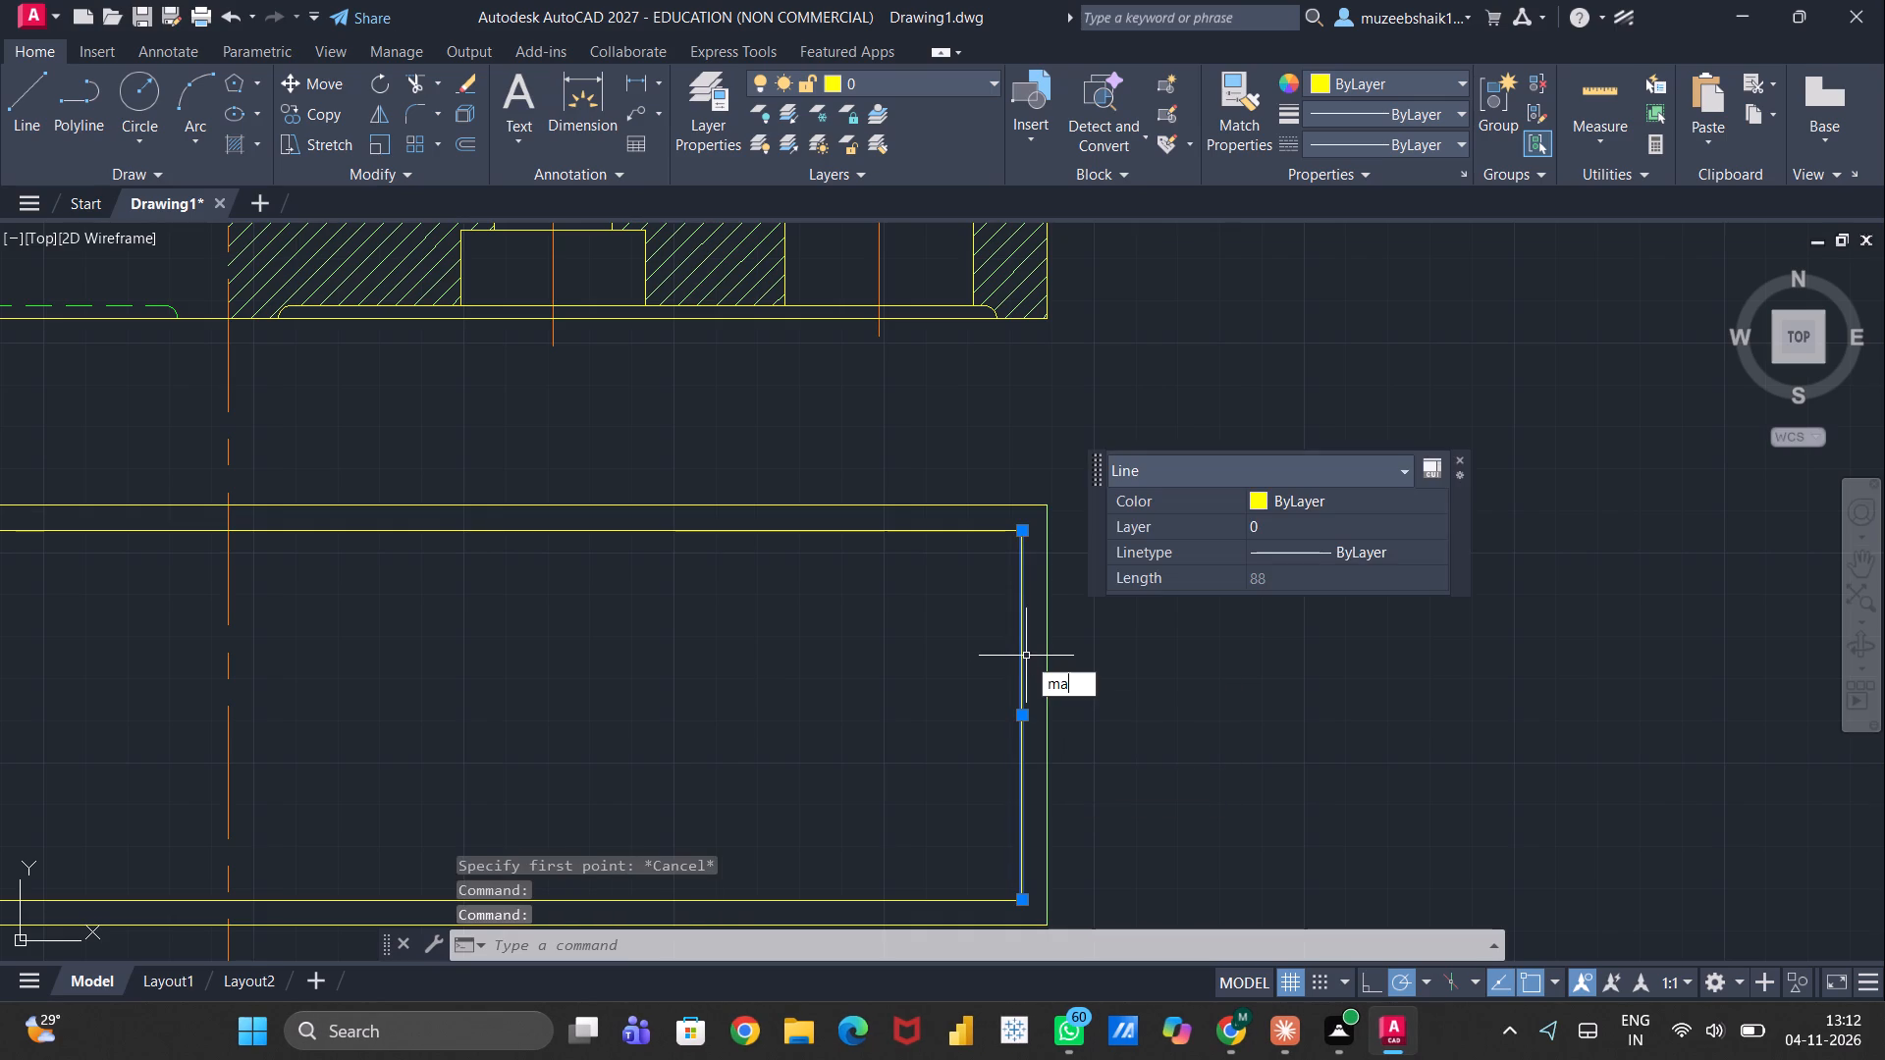
key(Return)
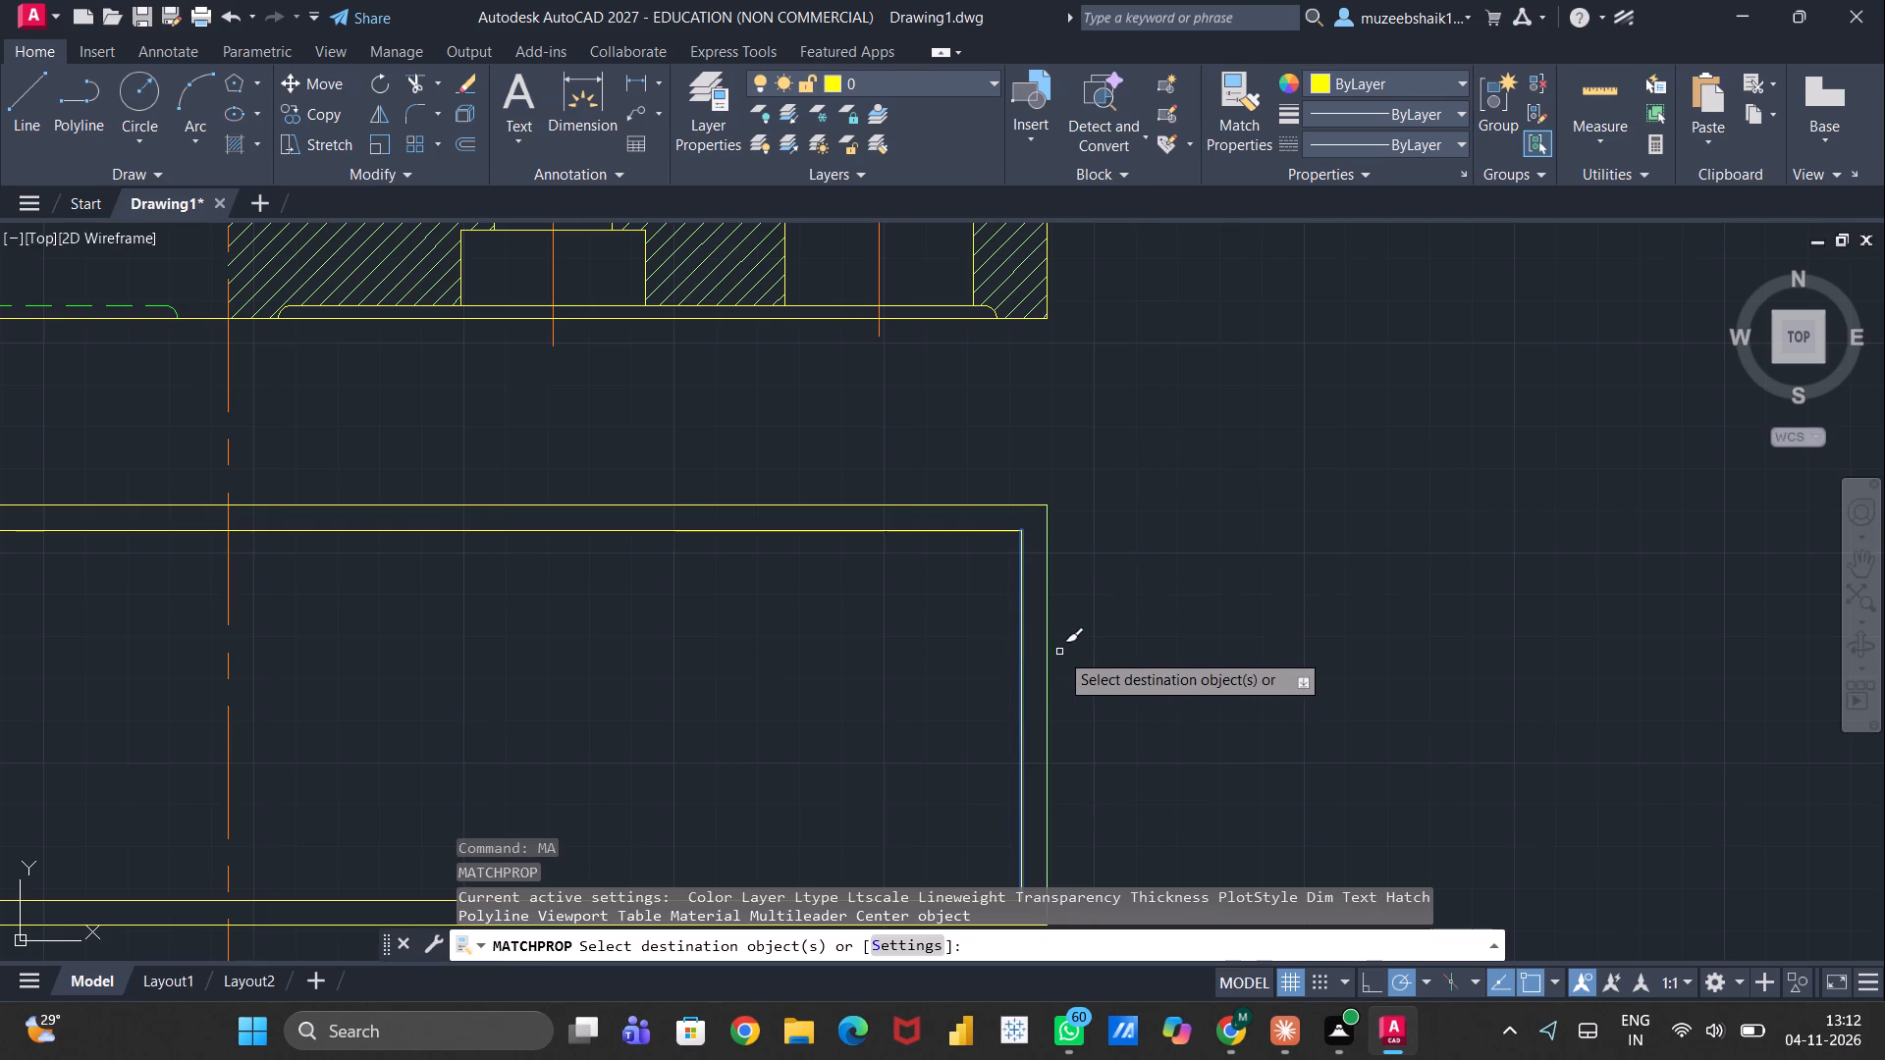
click(1046, 652)
key(Escape)
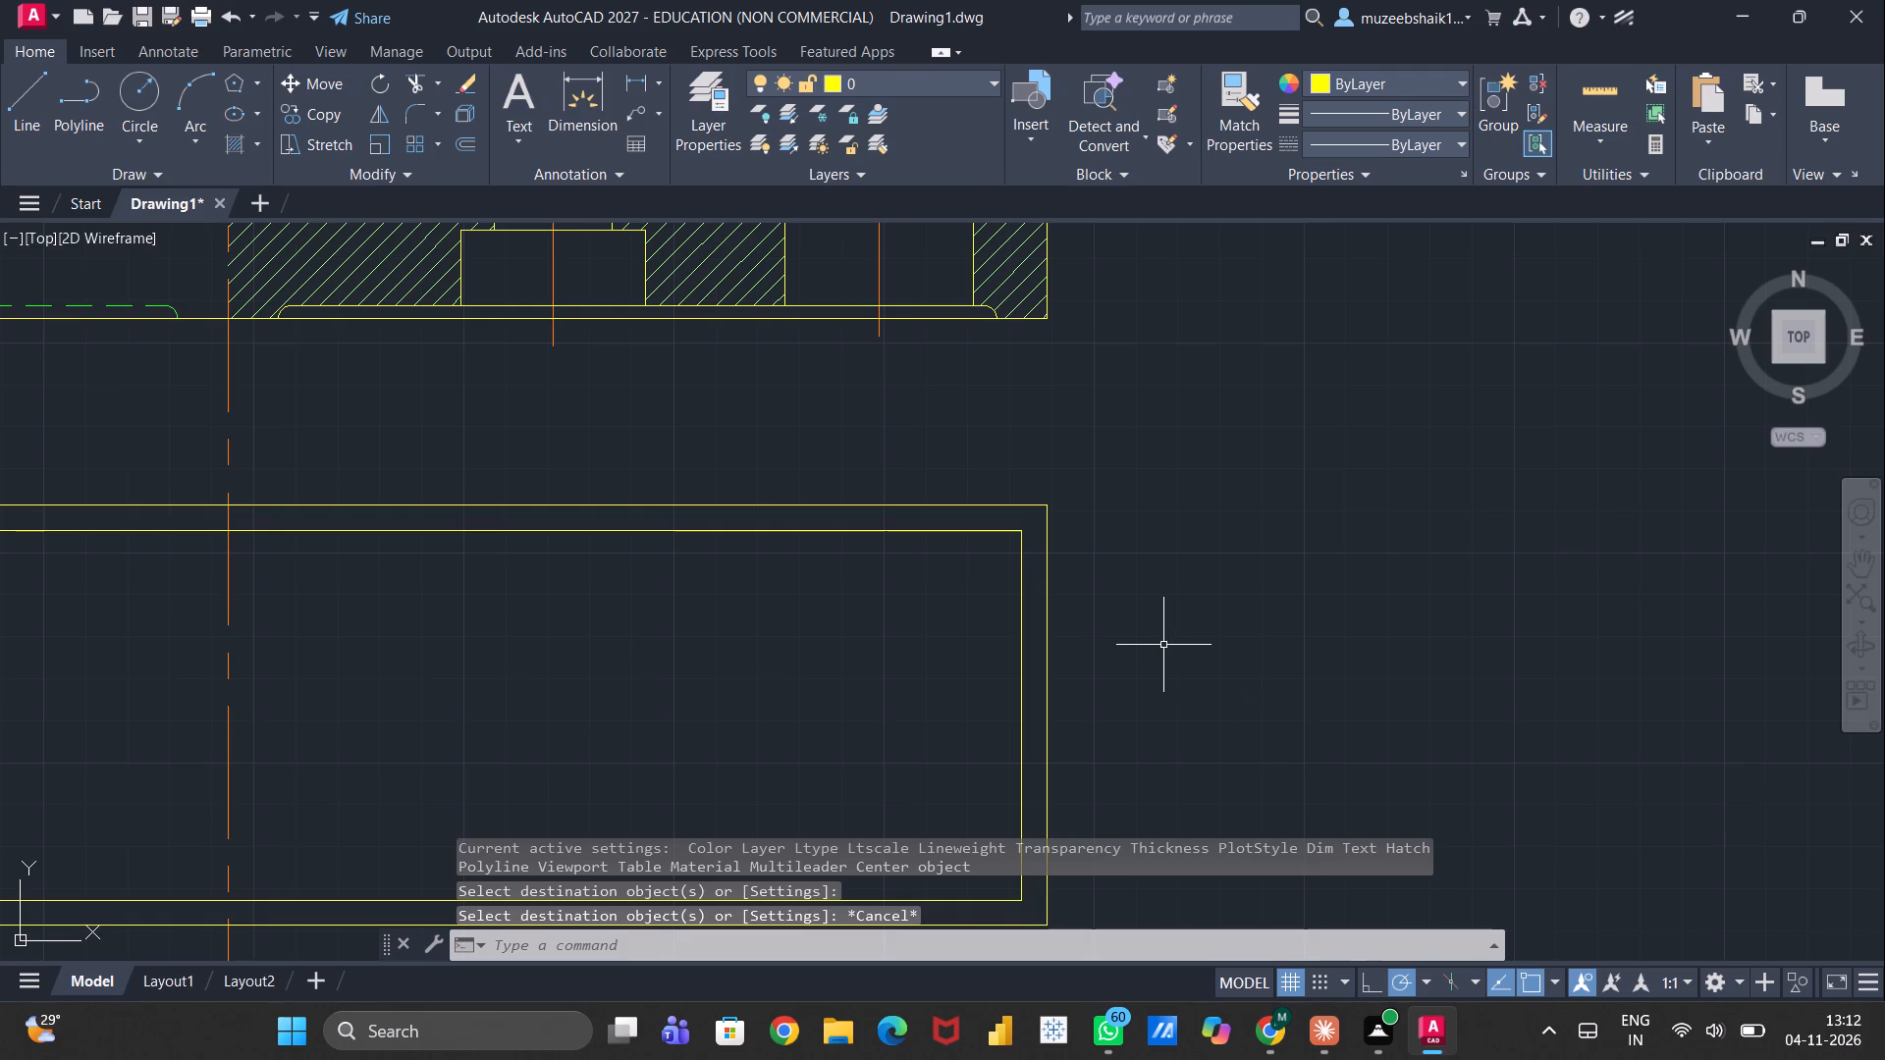
Draw a diagonal line joining the inner and outer corners at the plan rectangle's upper-right.
key(l)
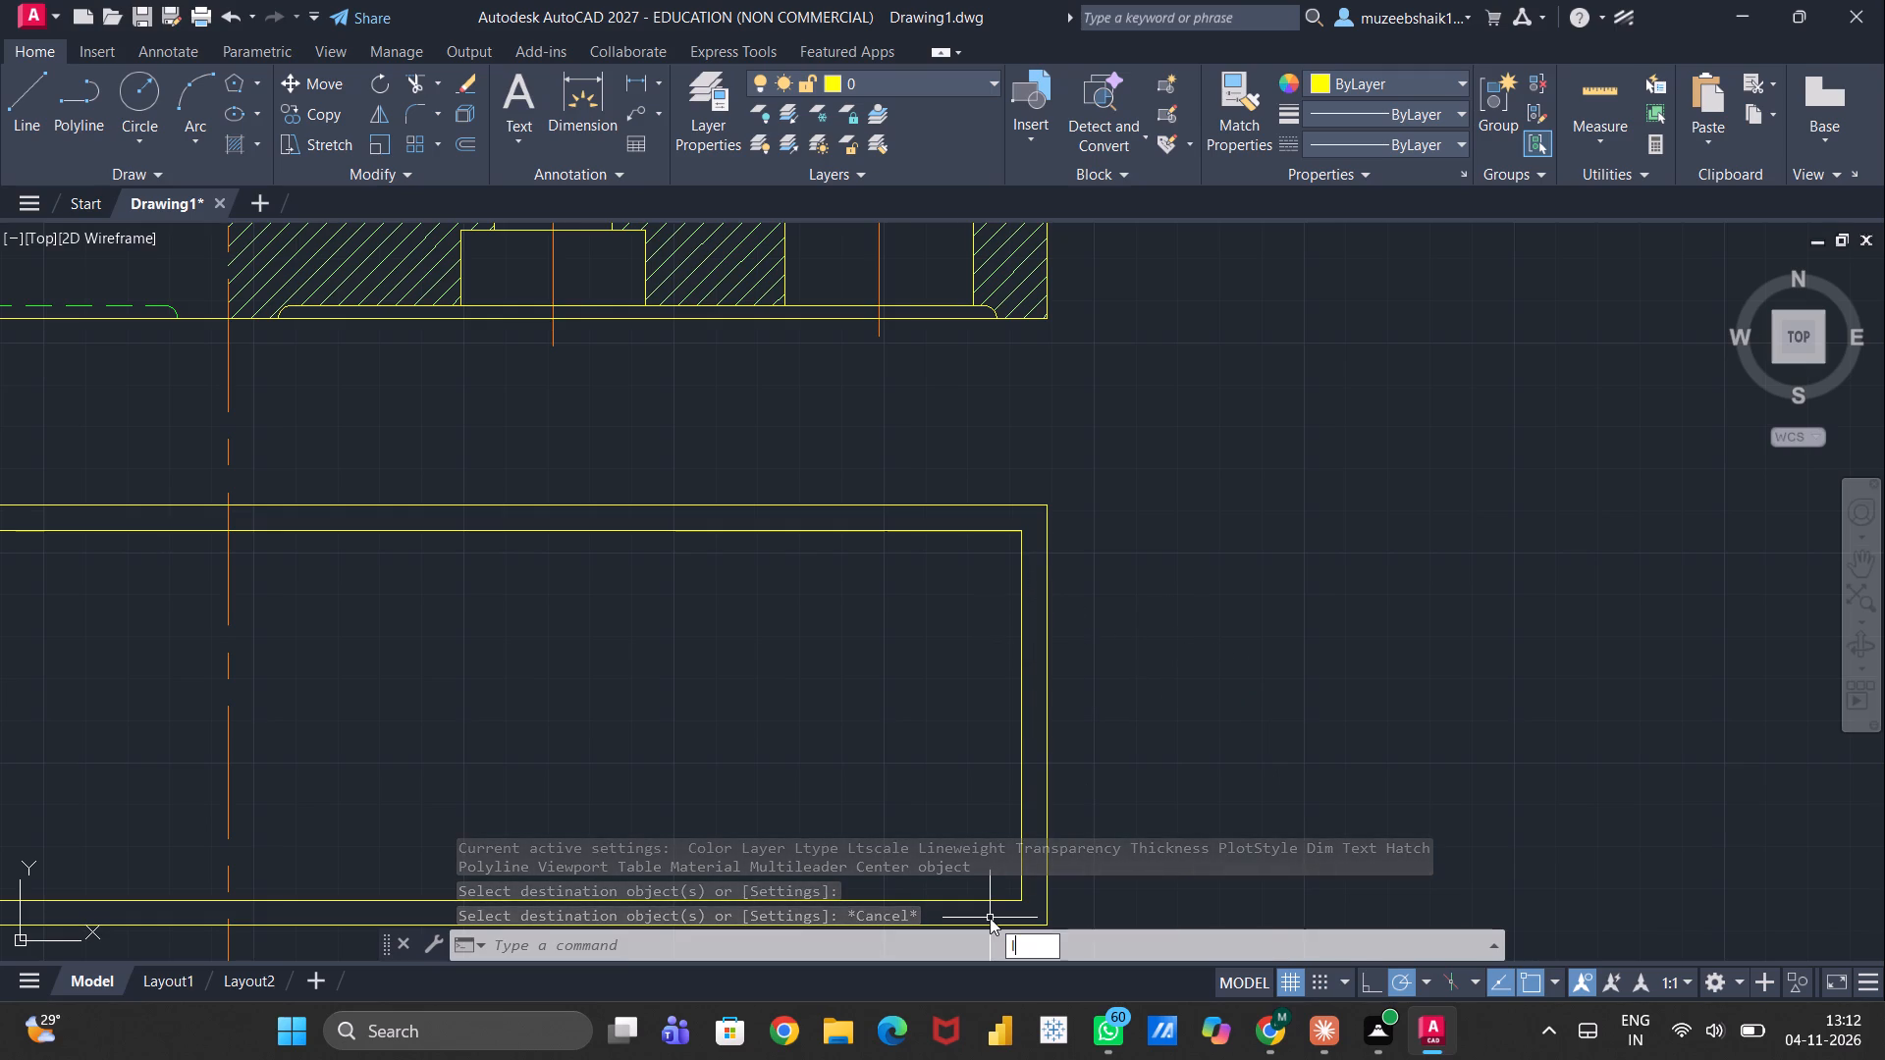
key(Return)
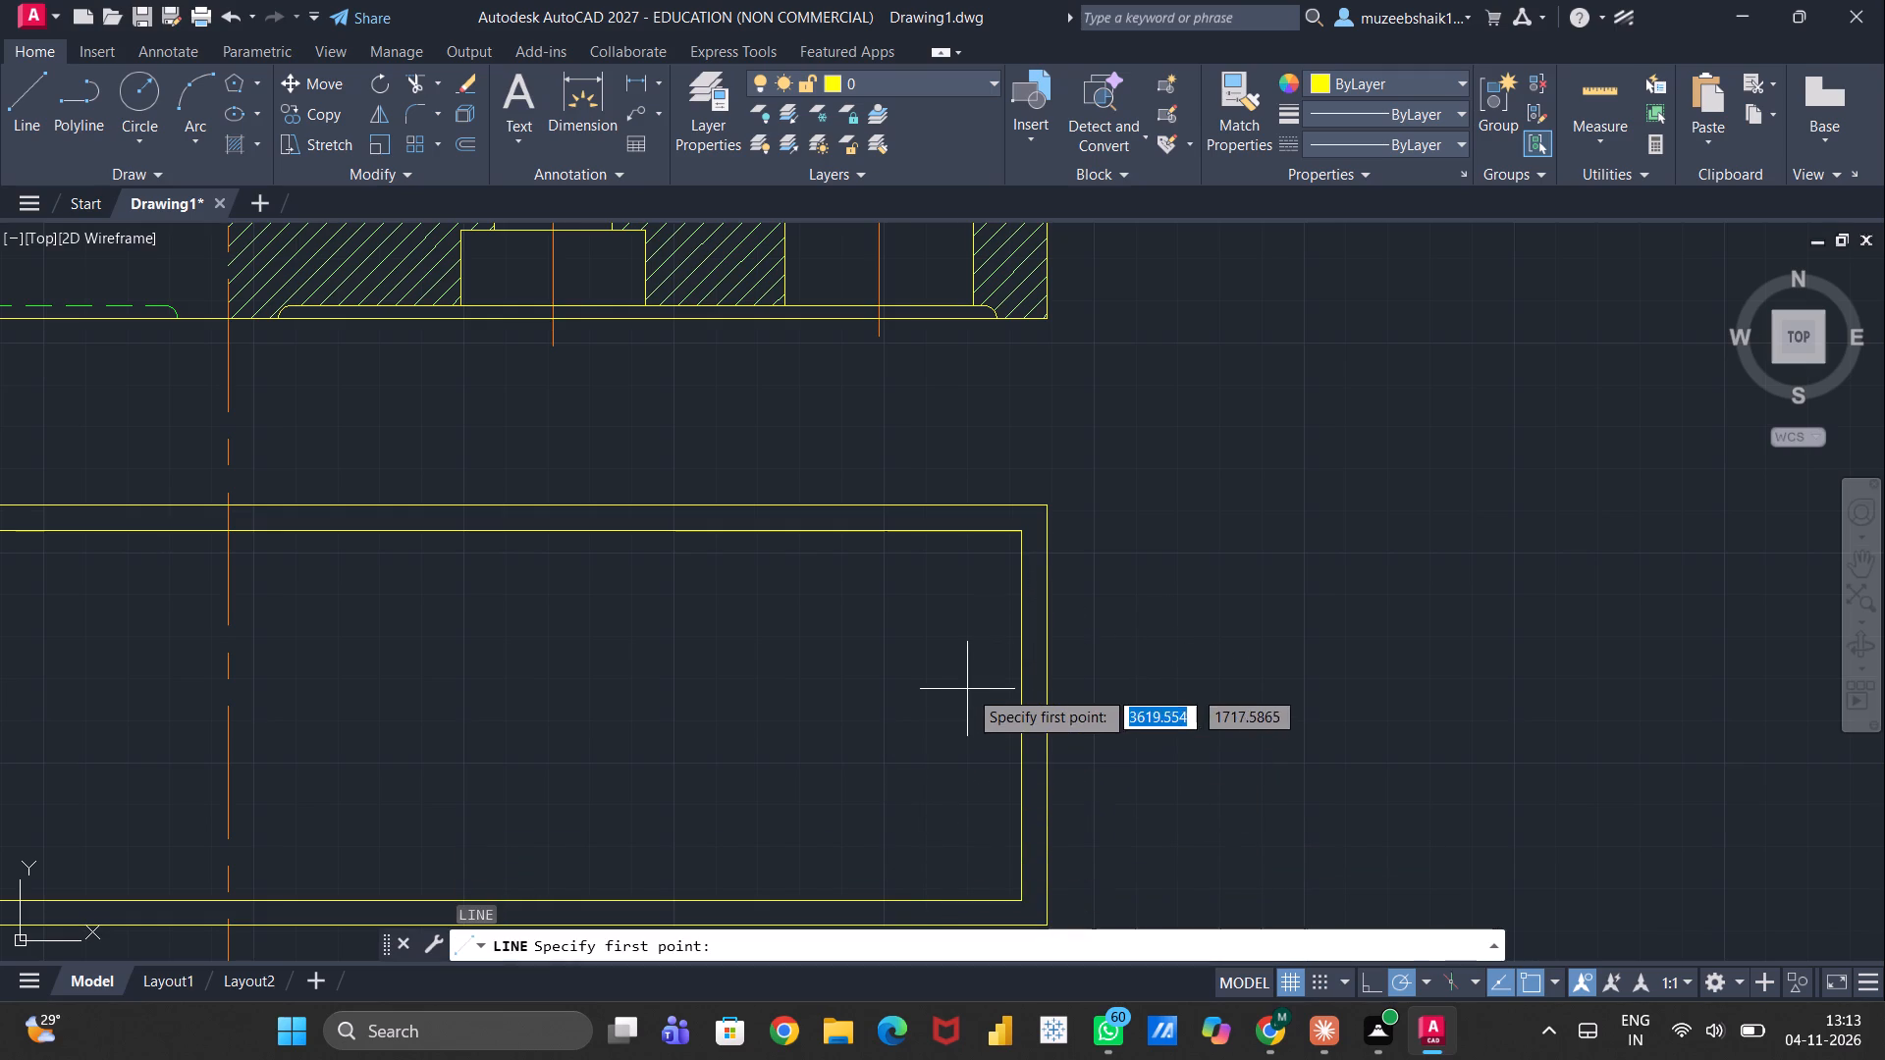
click(1020, 536)
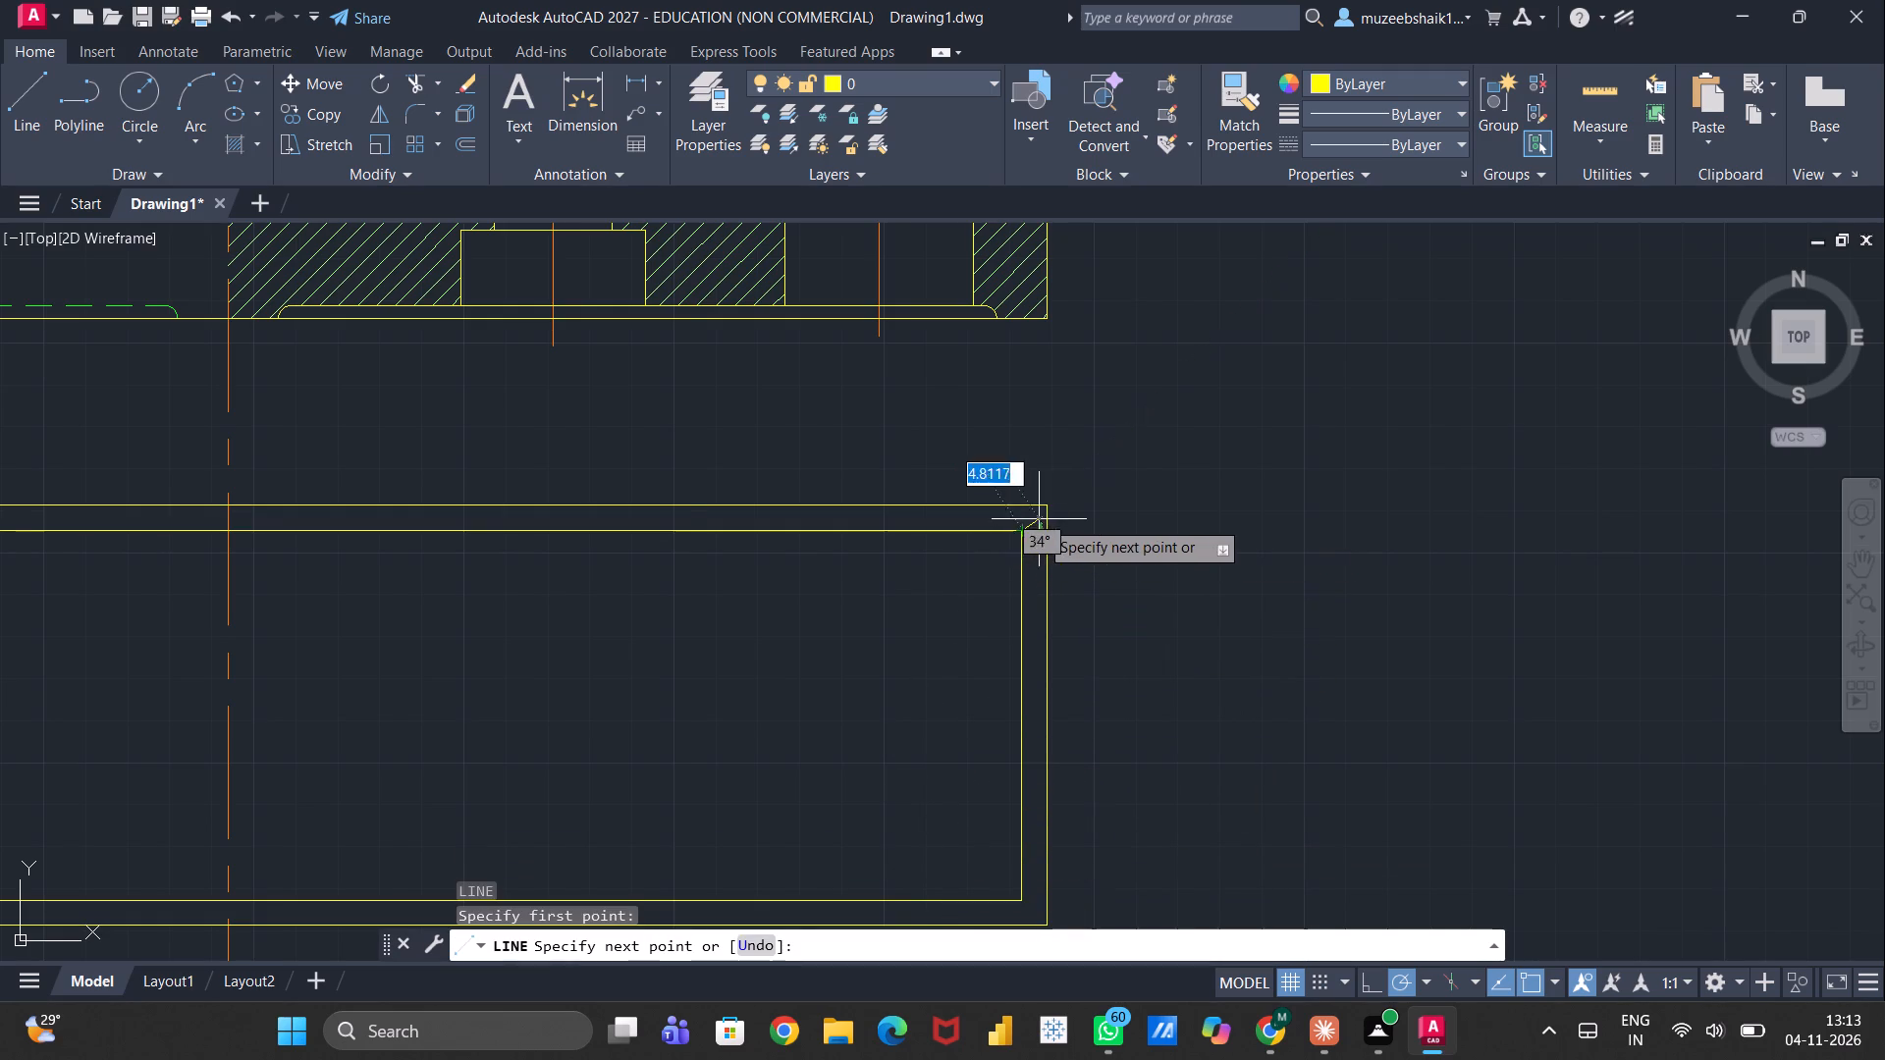
scroll(1039, 519, up, 4)
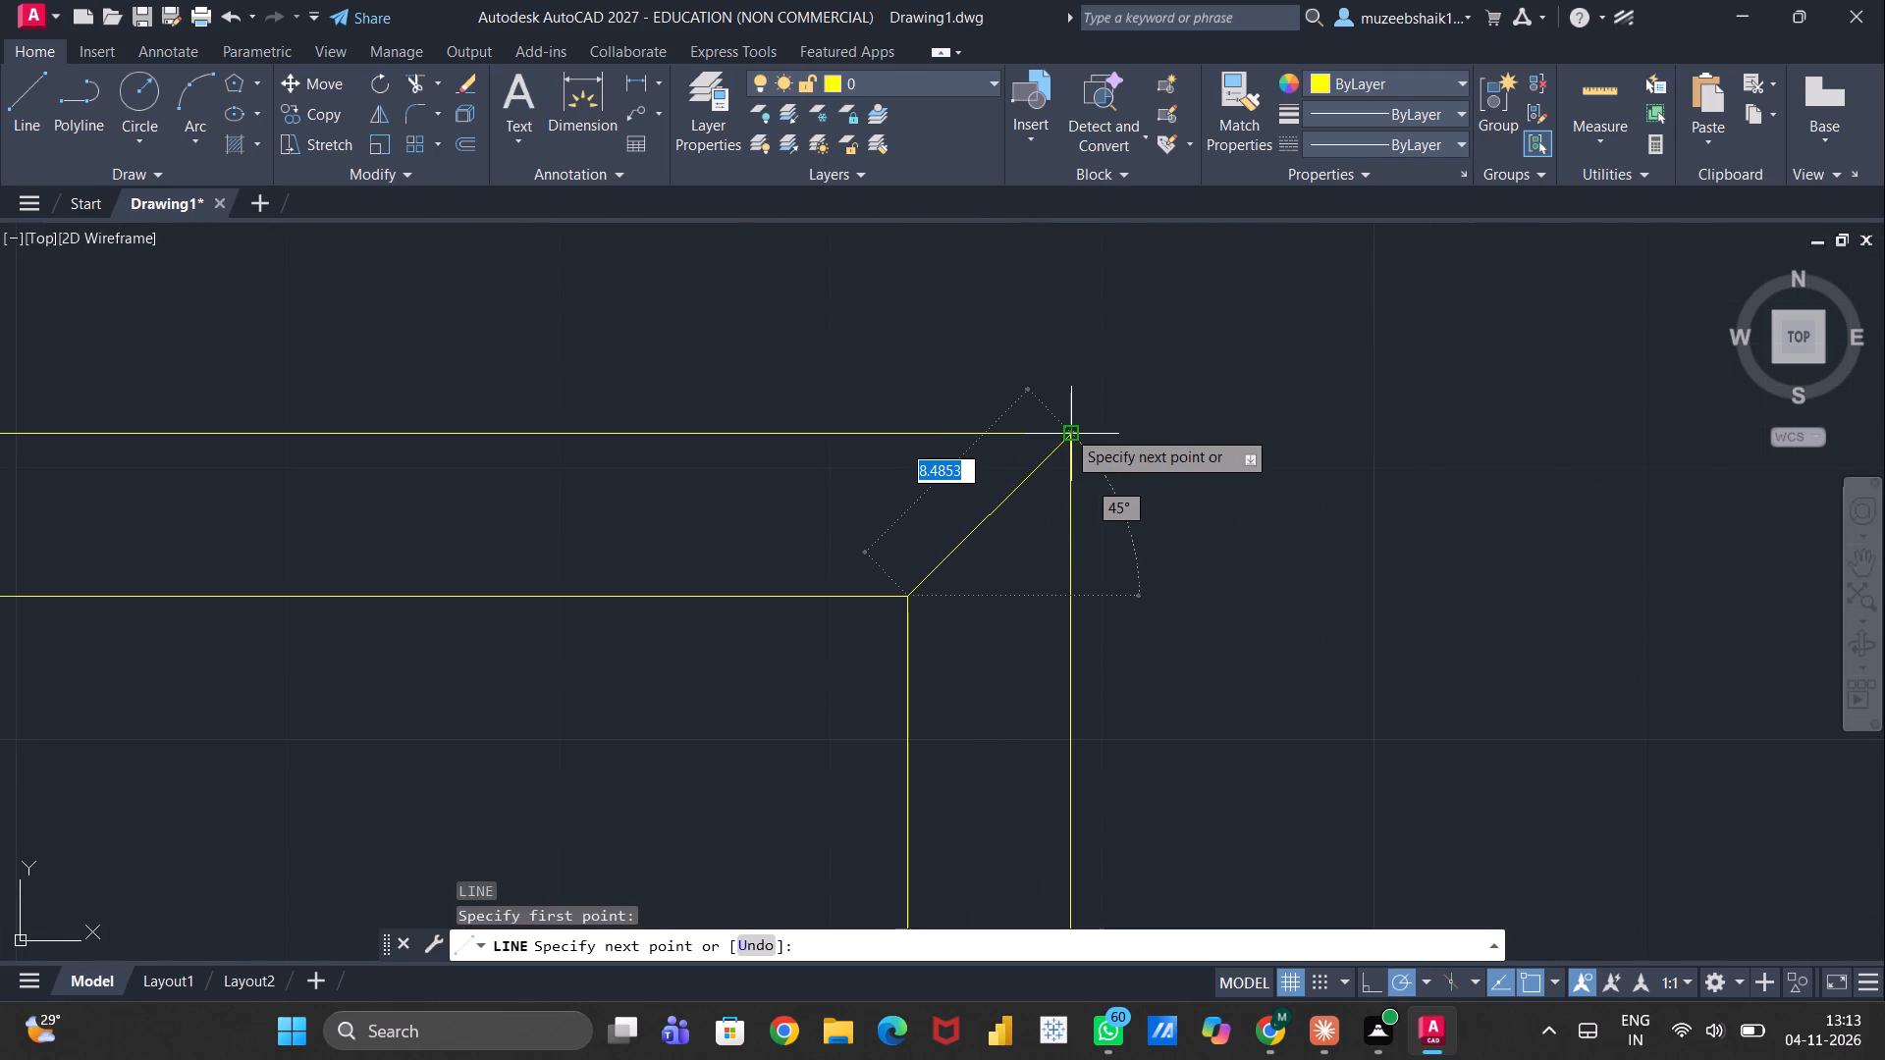
click(1066, 429)
key(Escape)
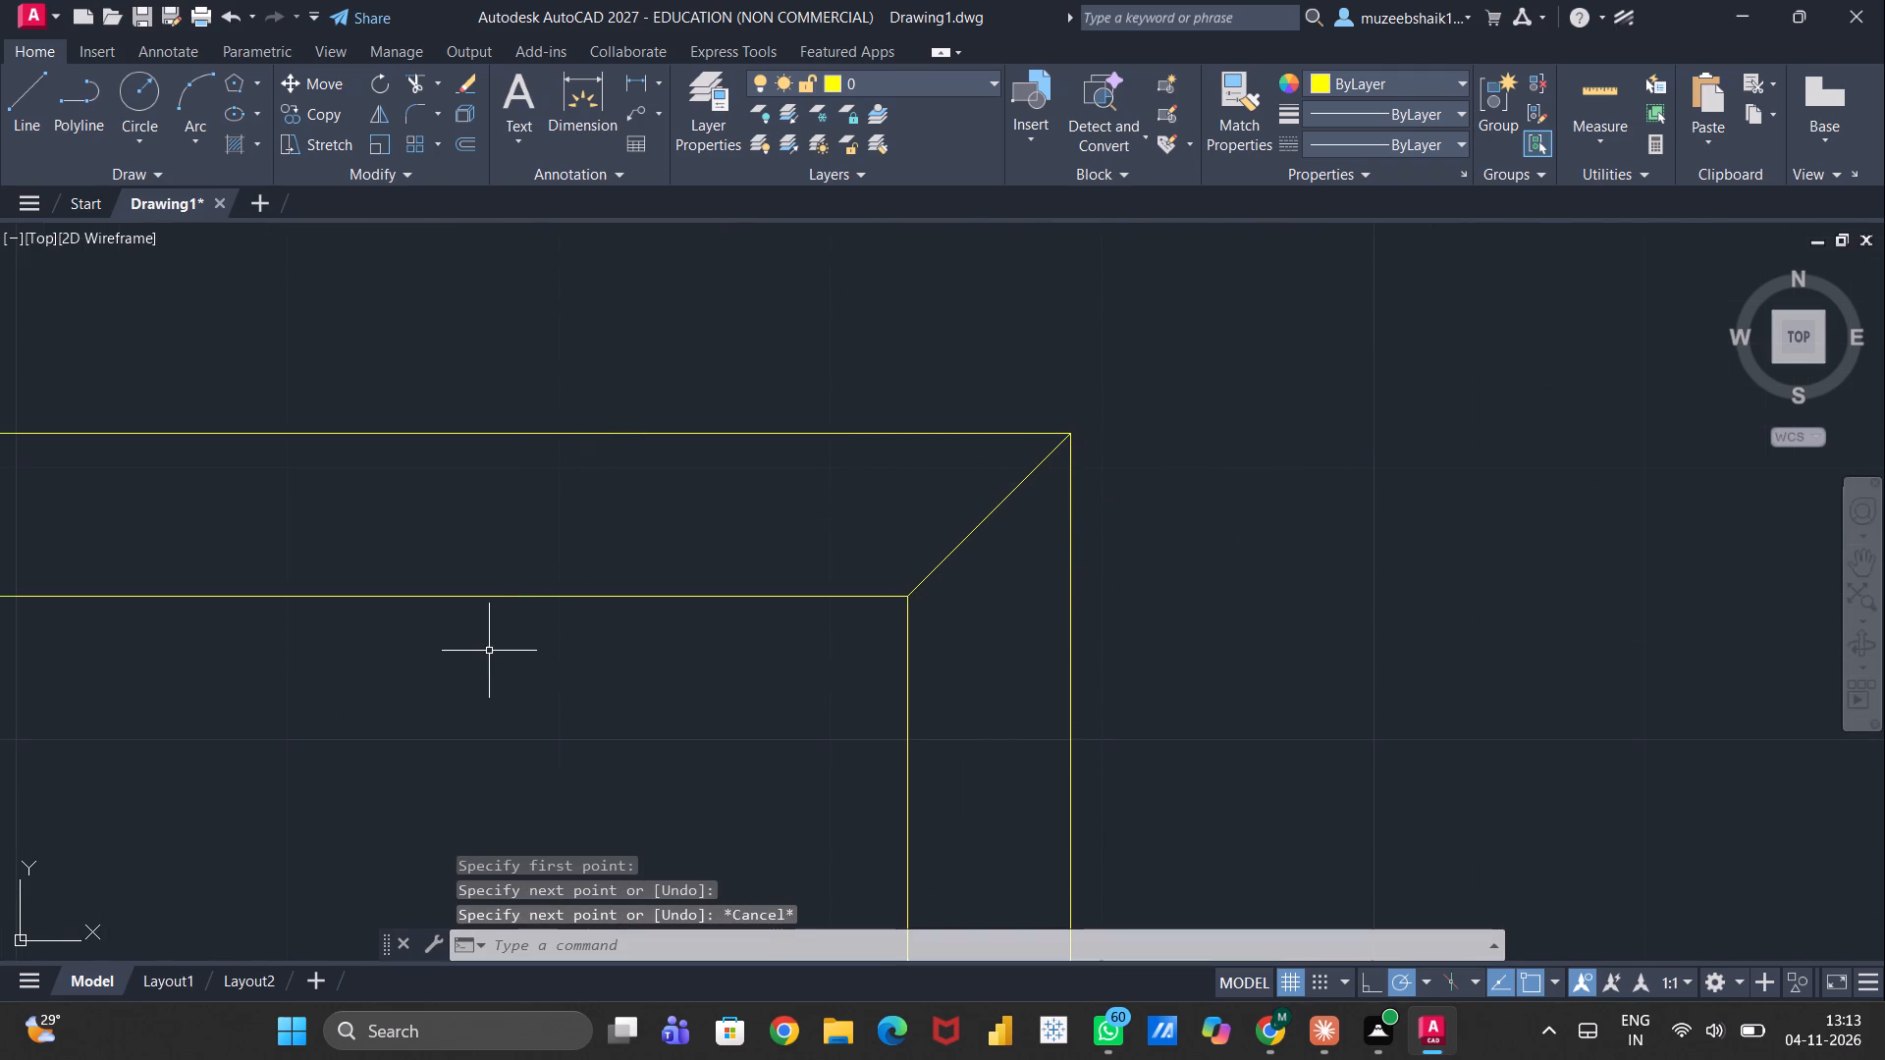
Break the upper-right corner diagonal at its midpoint and erase the half touching the outer corner.
text(br)
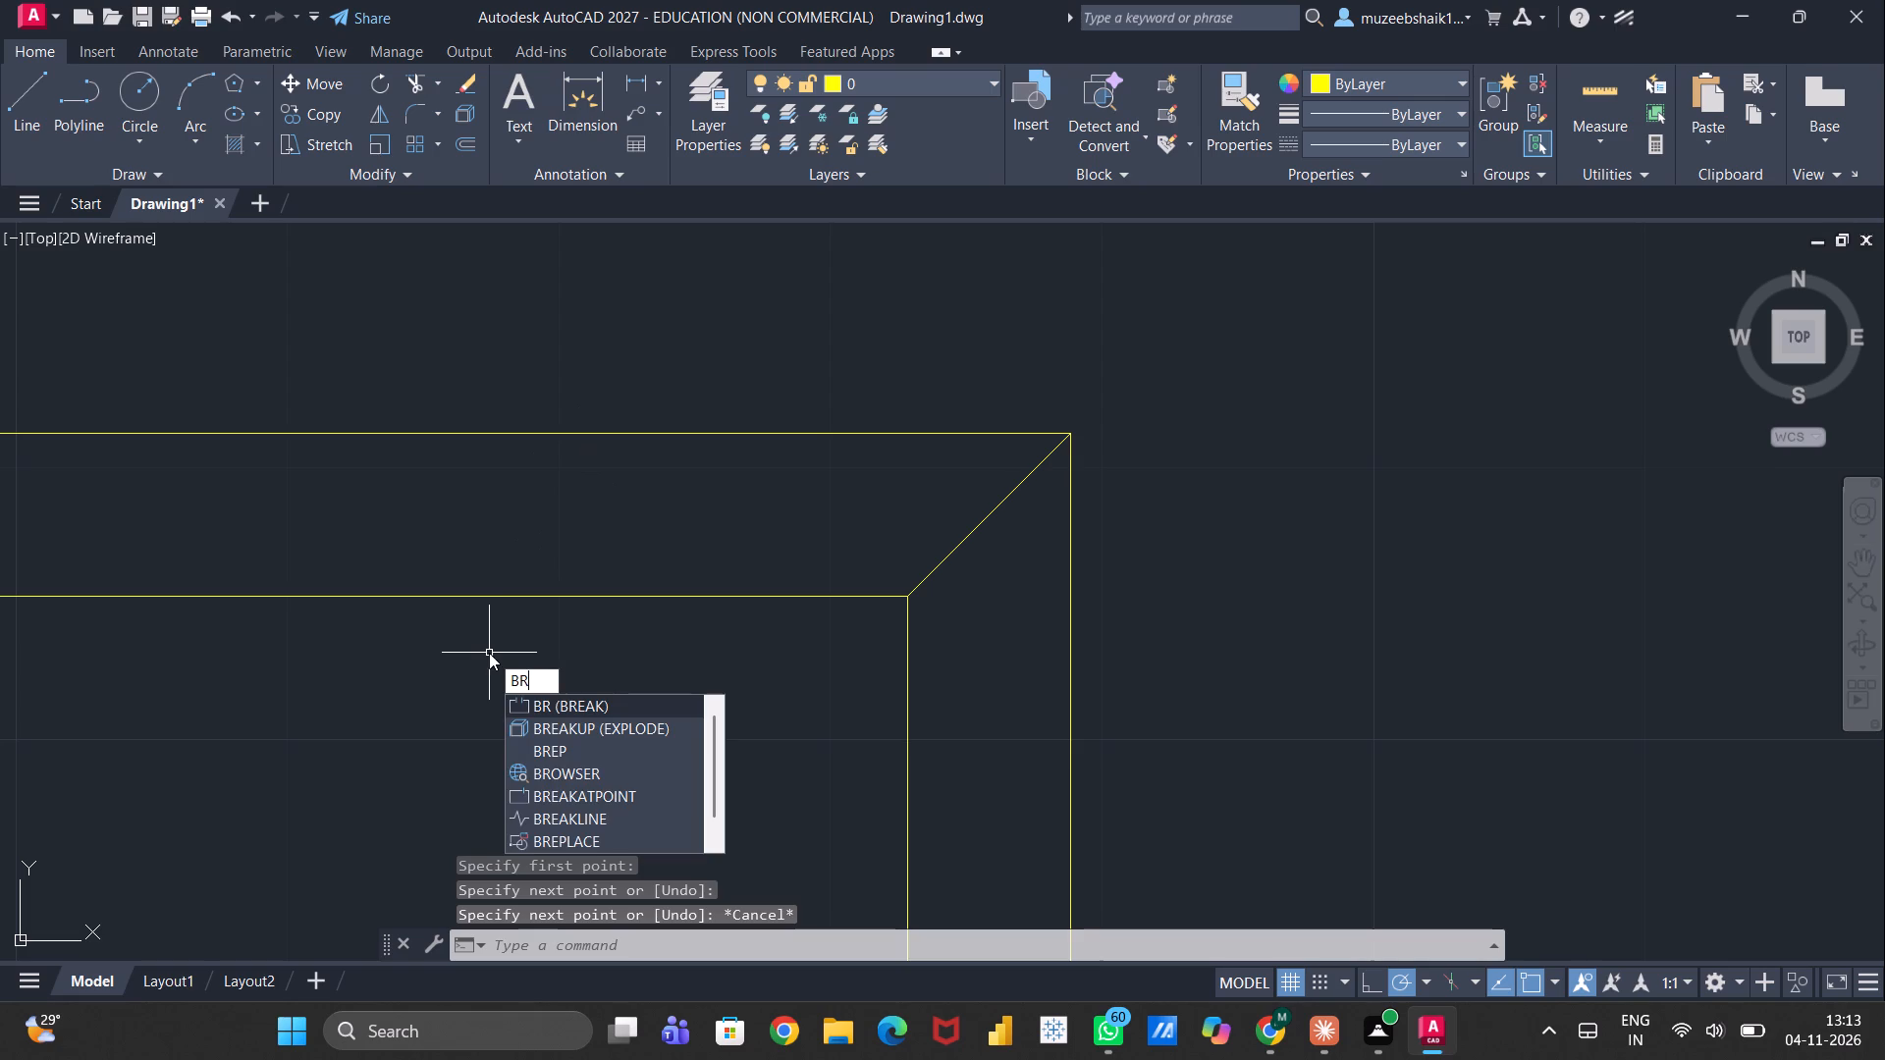
key(Return)
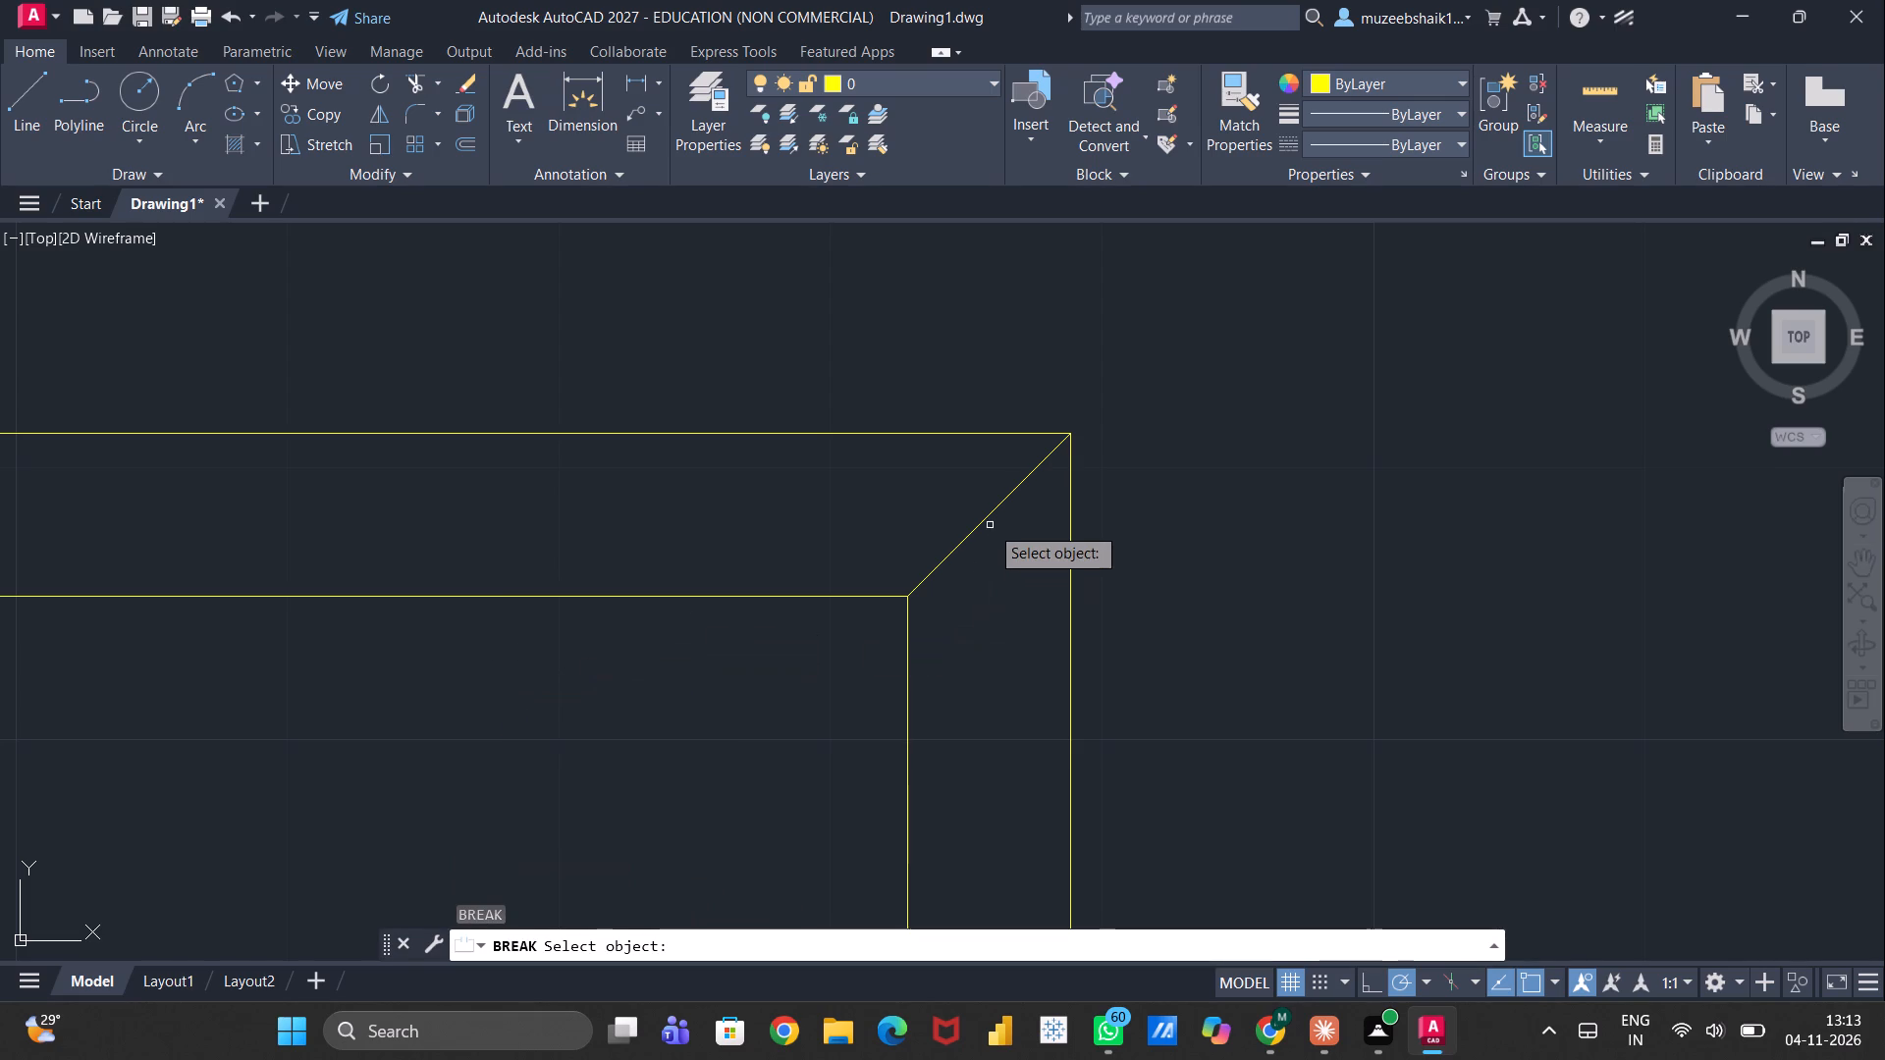
click(976, 525)
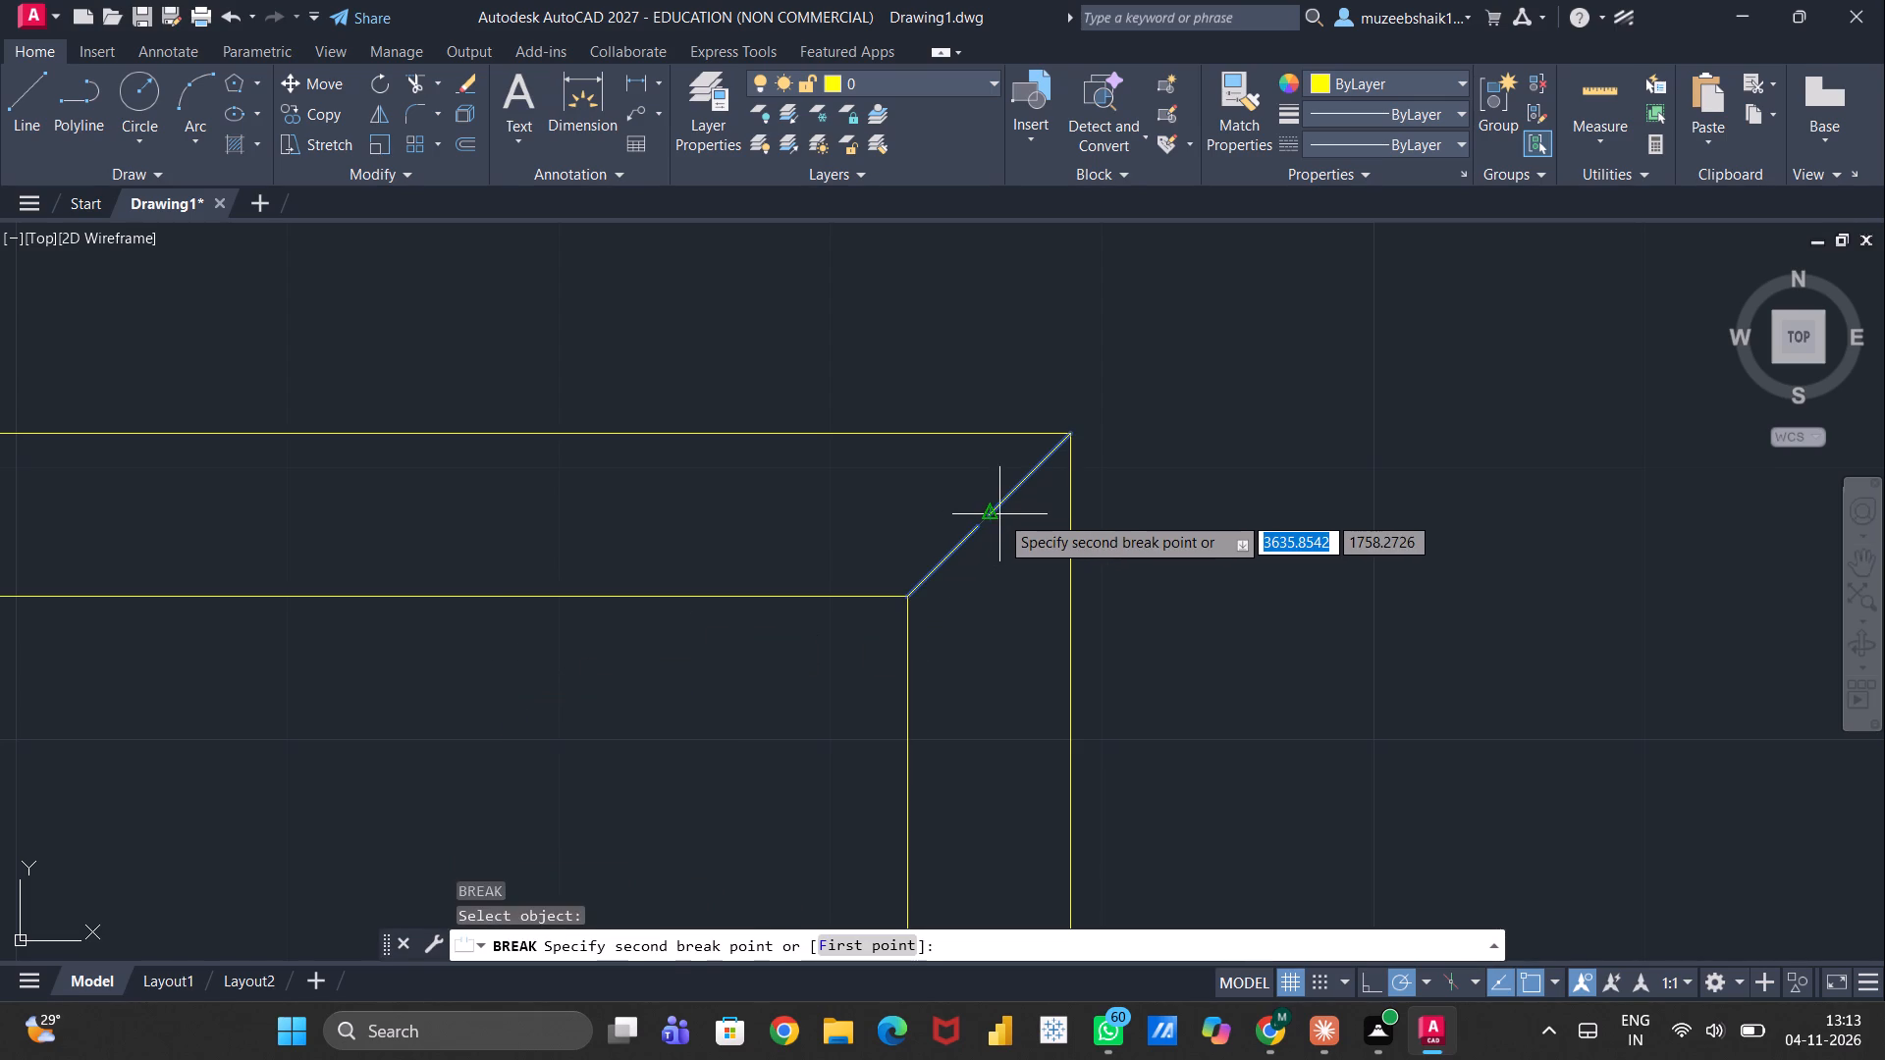
click(995, 514)
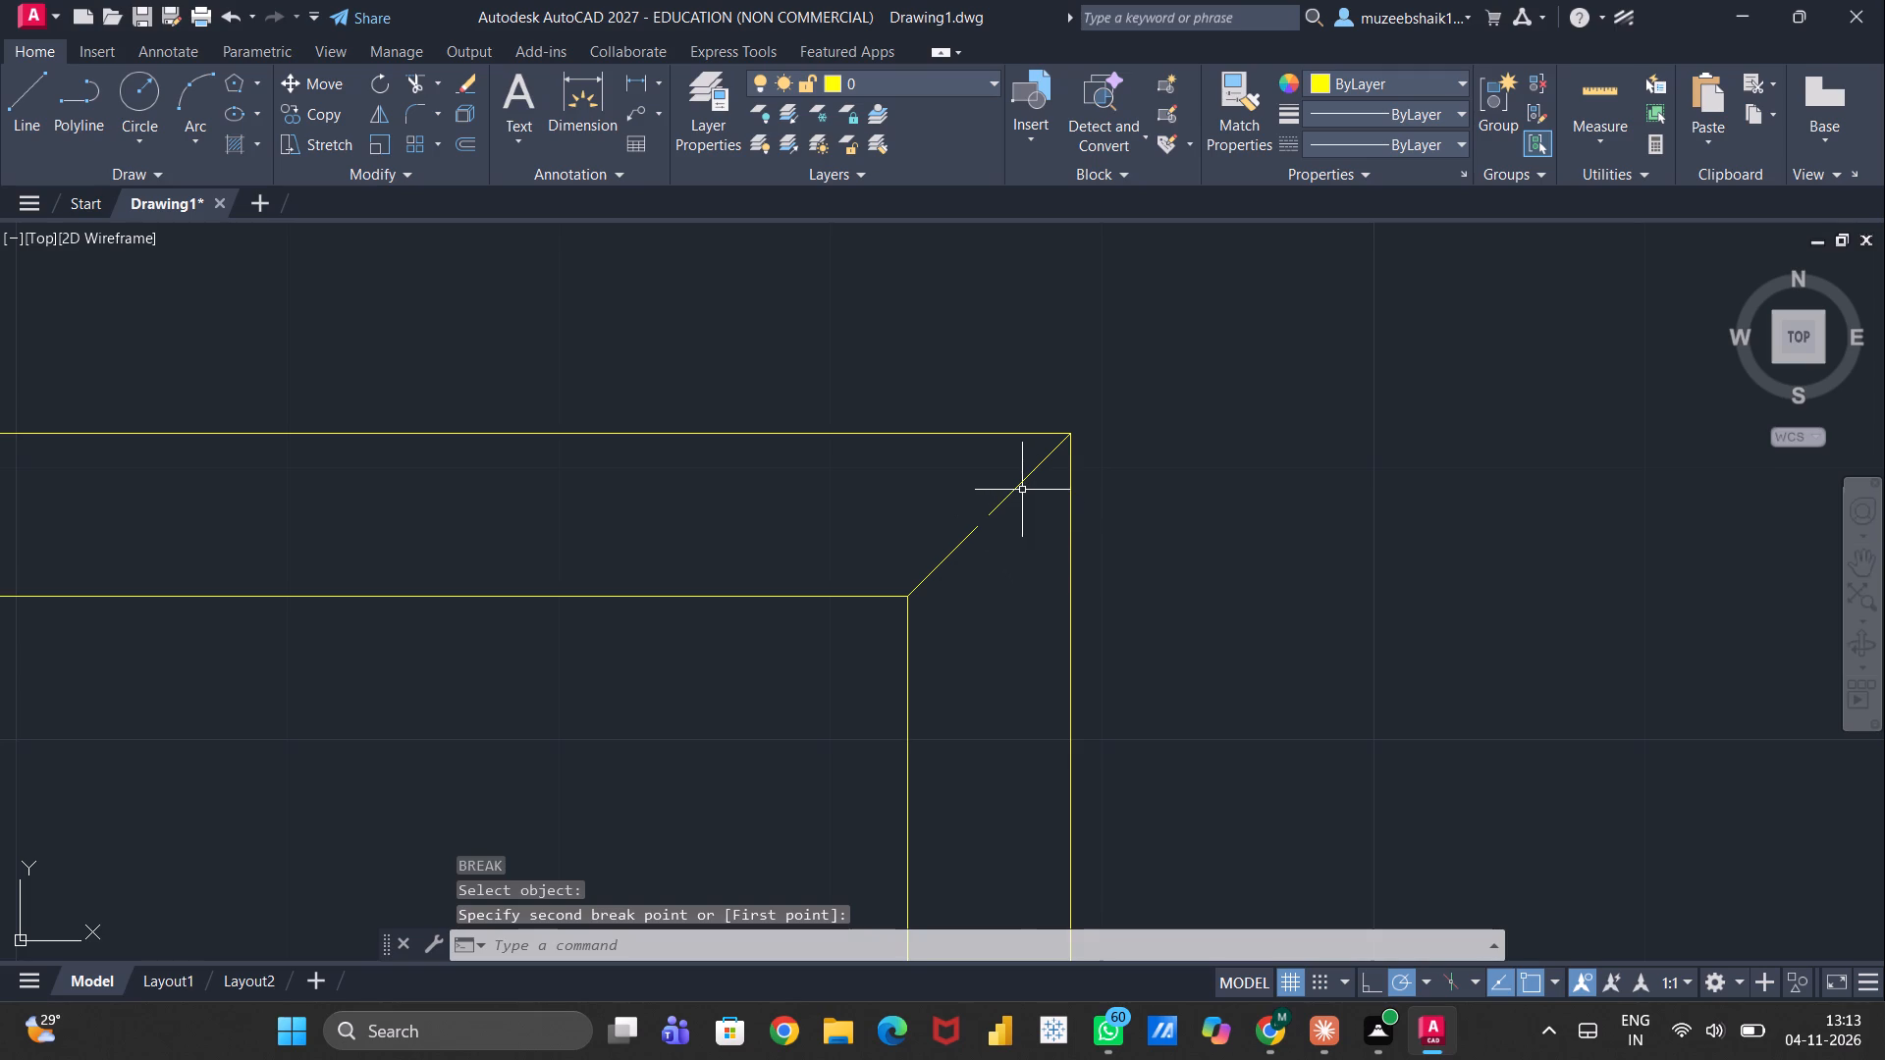
click(1018, 490)
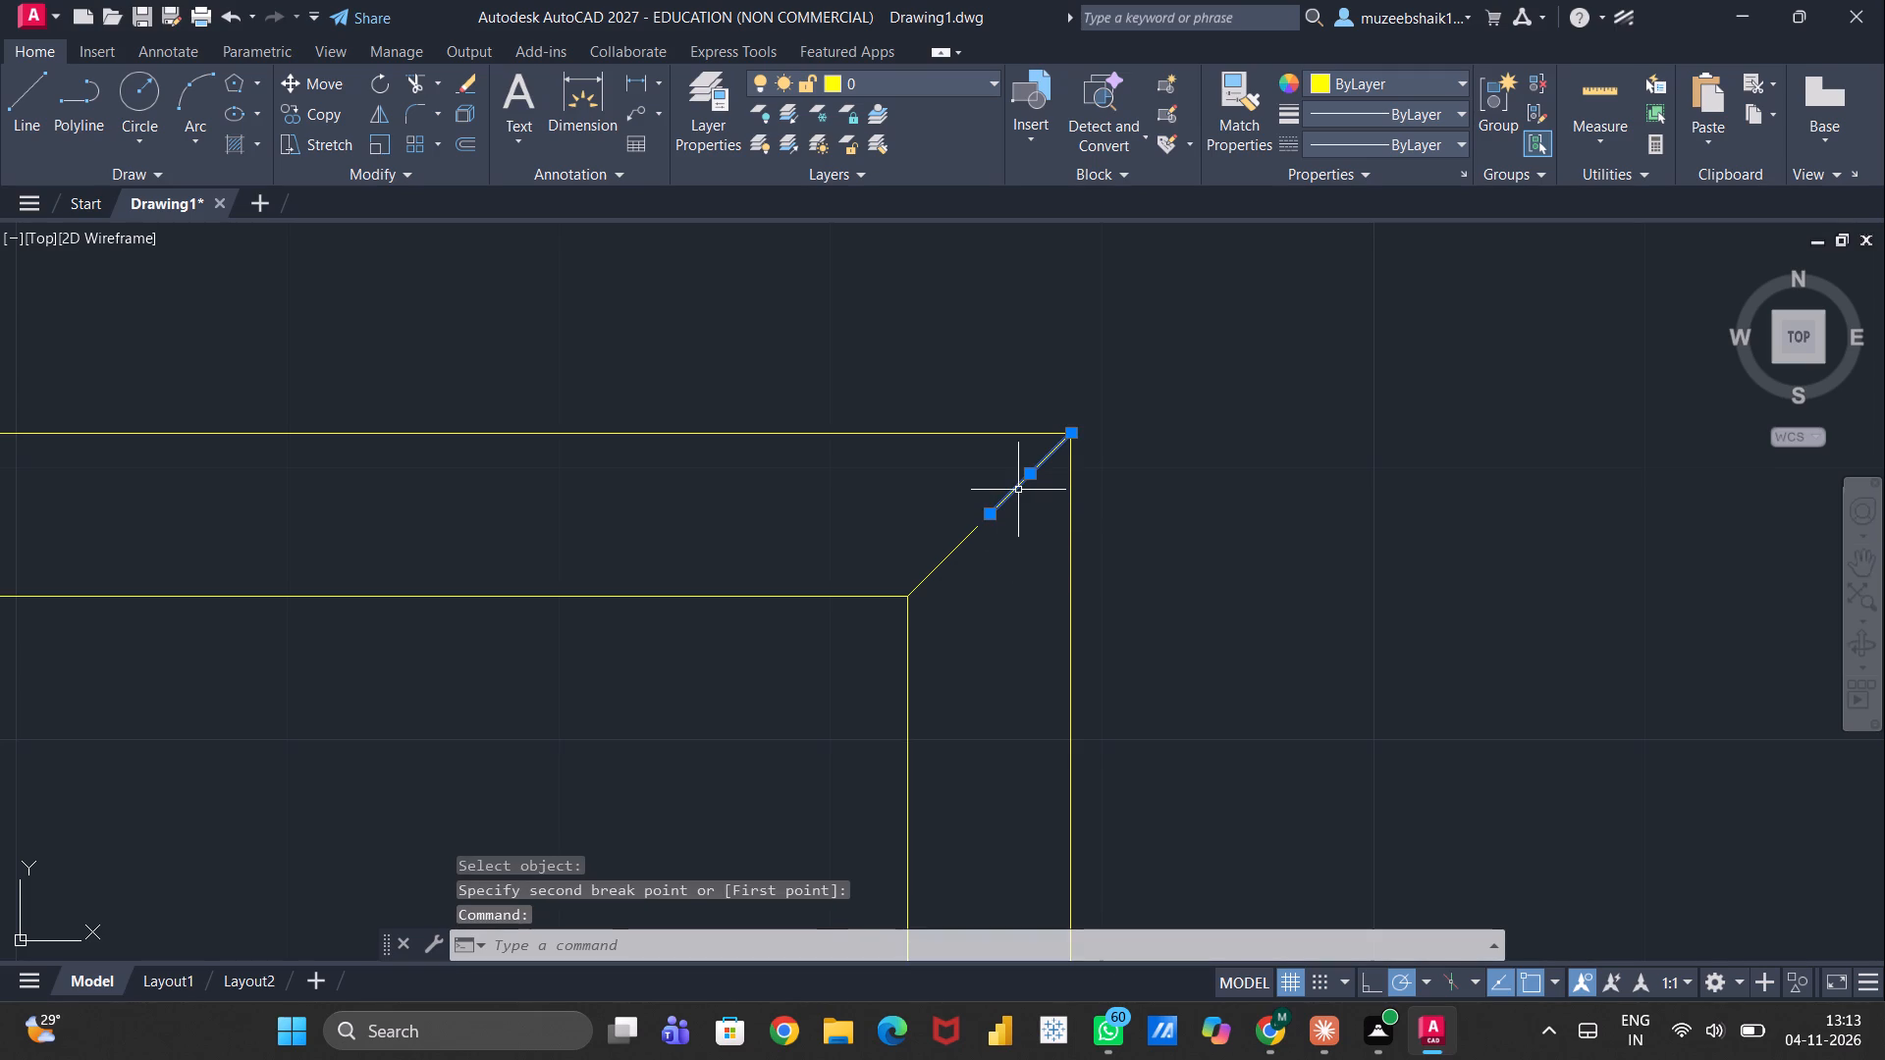
key(Delete)
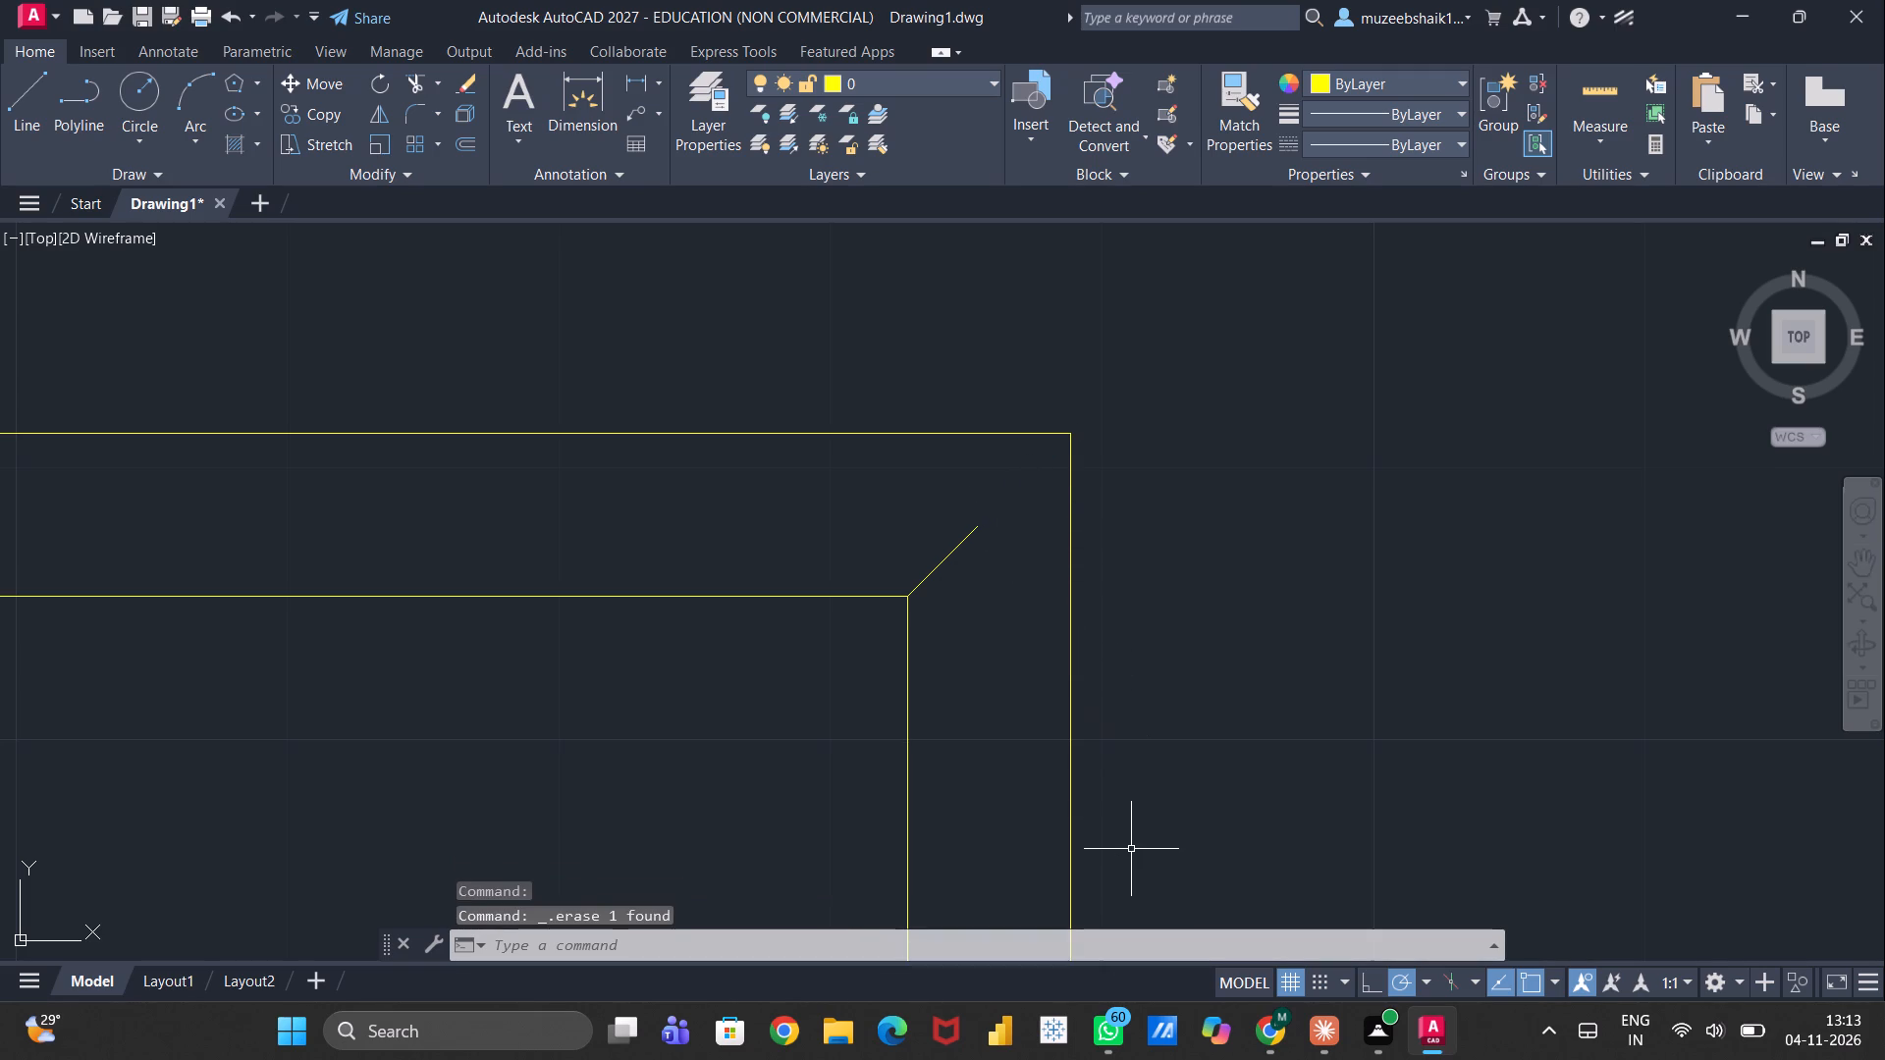
Offset the plan rectangle's inner top, right and bottom lines 6 units further inward.
scroll(1022, 639, down, 3)
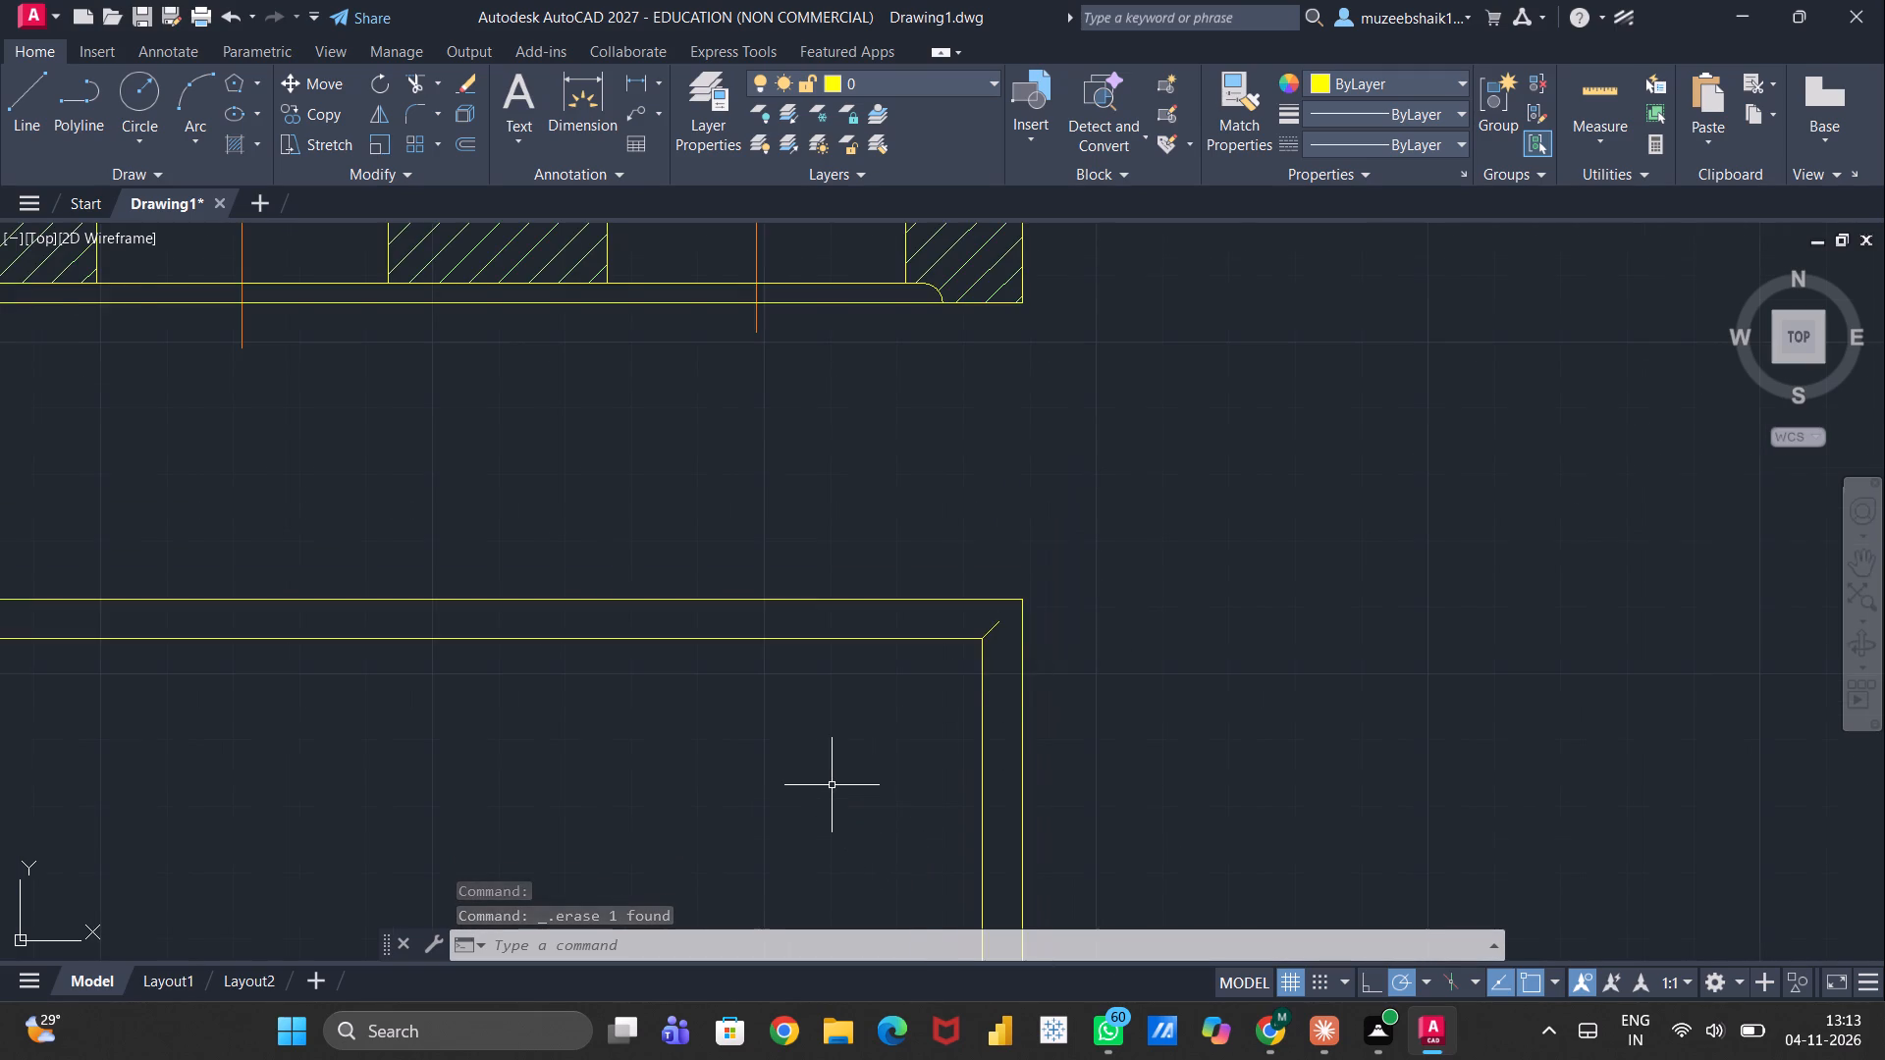
scroll(830, 785, down, 1)
middle_drag(828, 785, 941, 678)
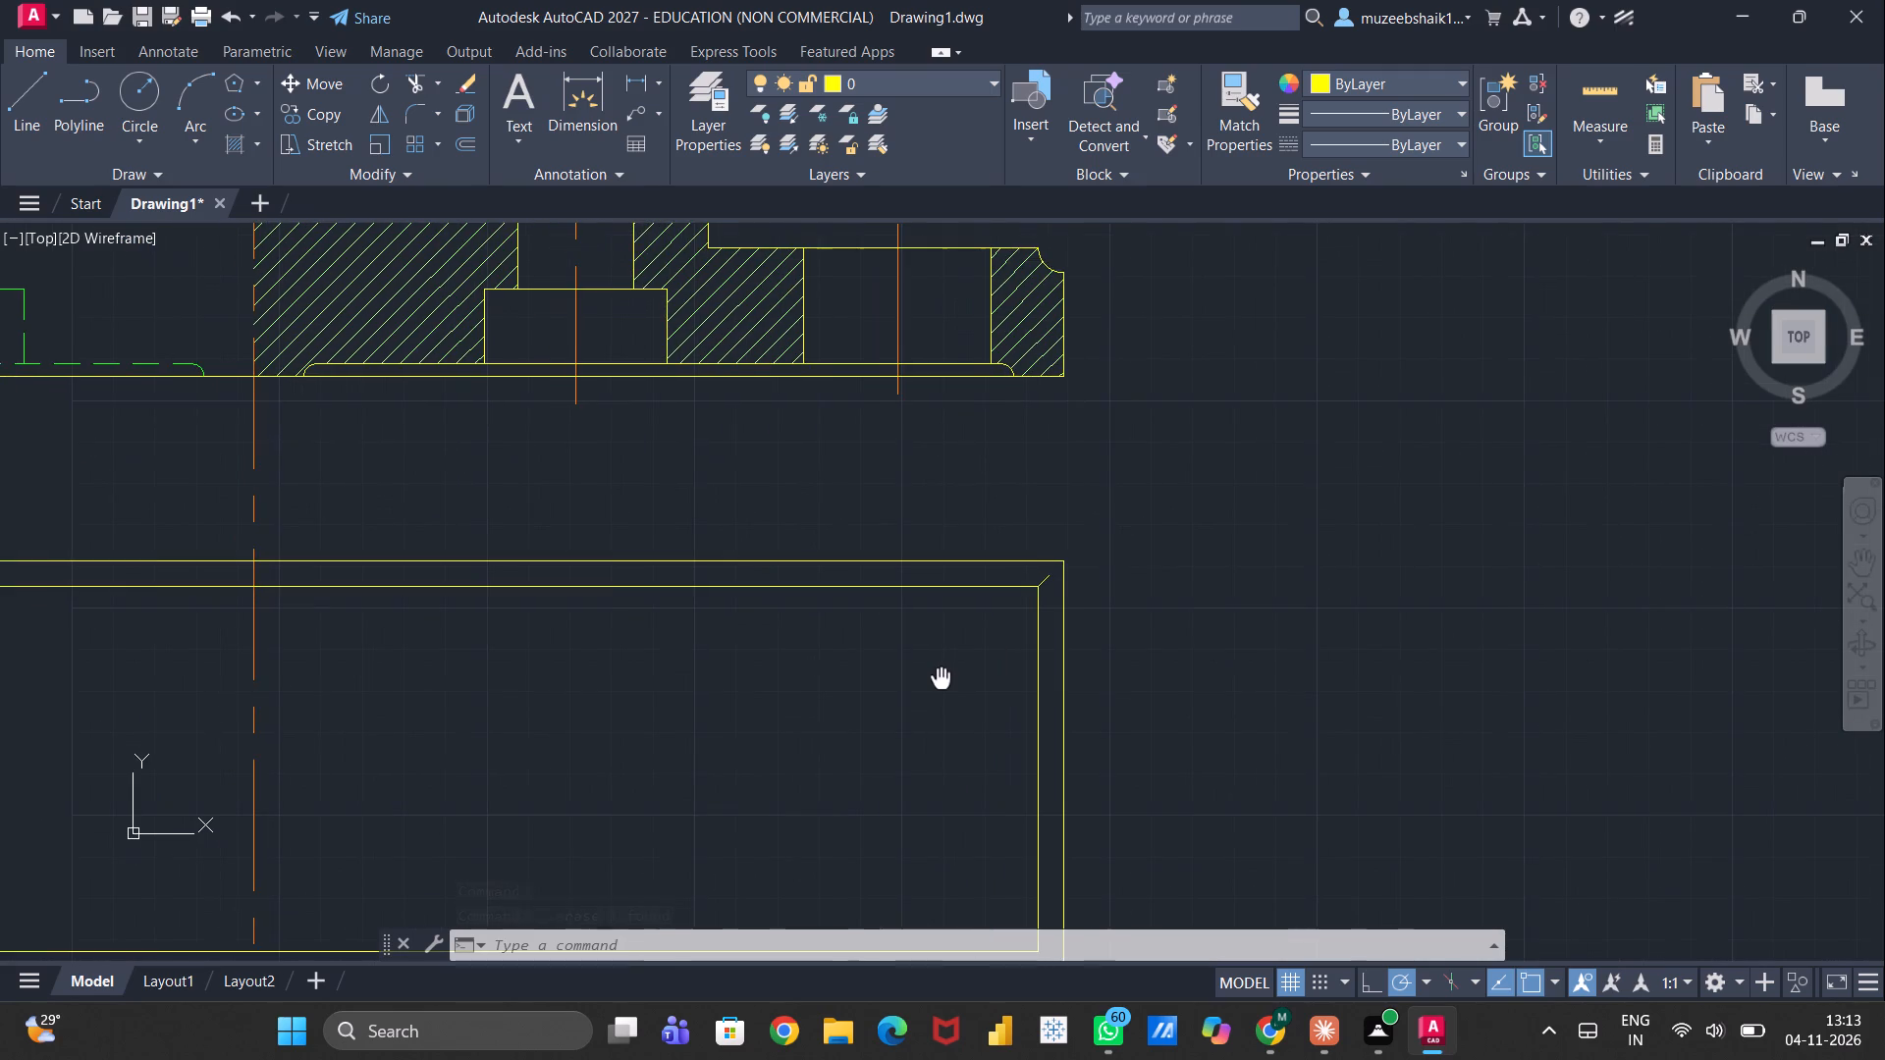
middle_drag(941, 678, 967, 637)
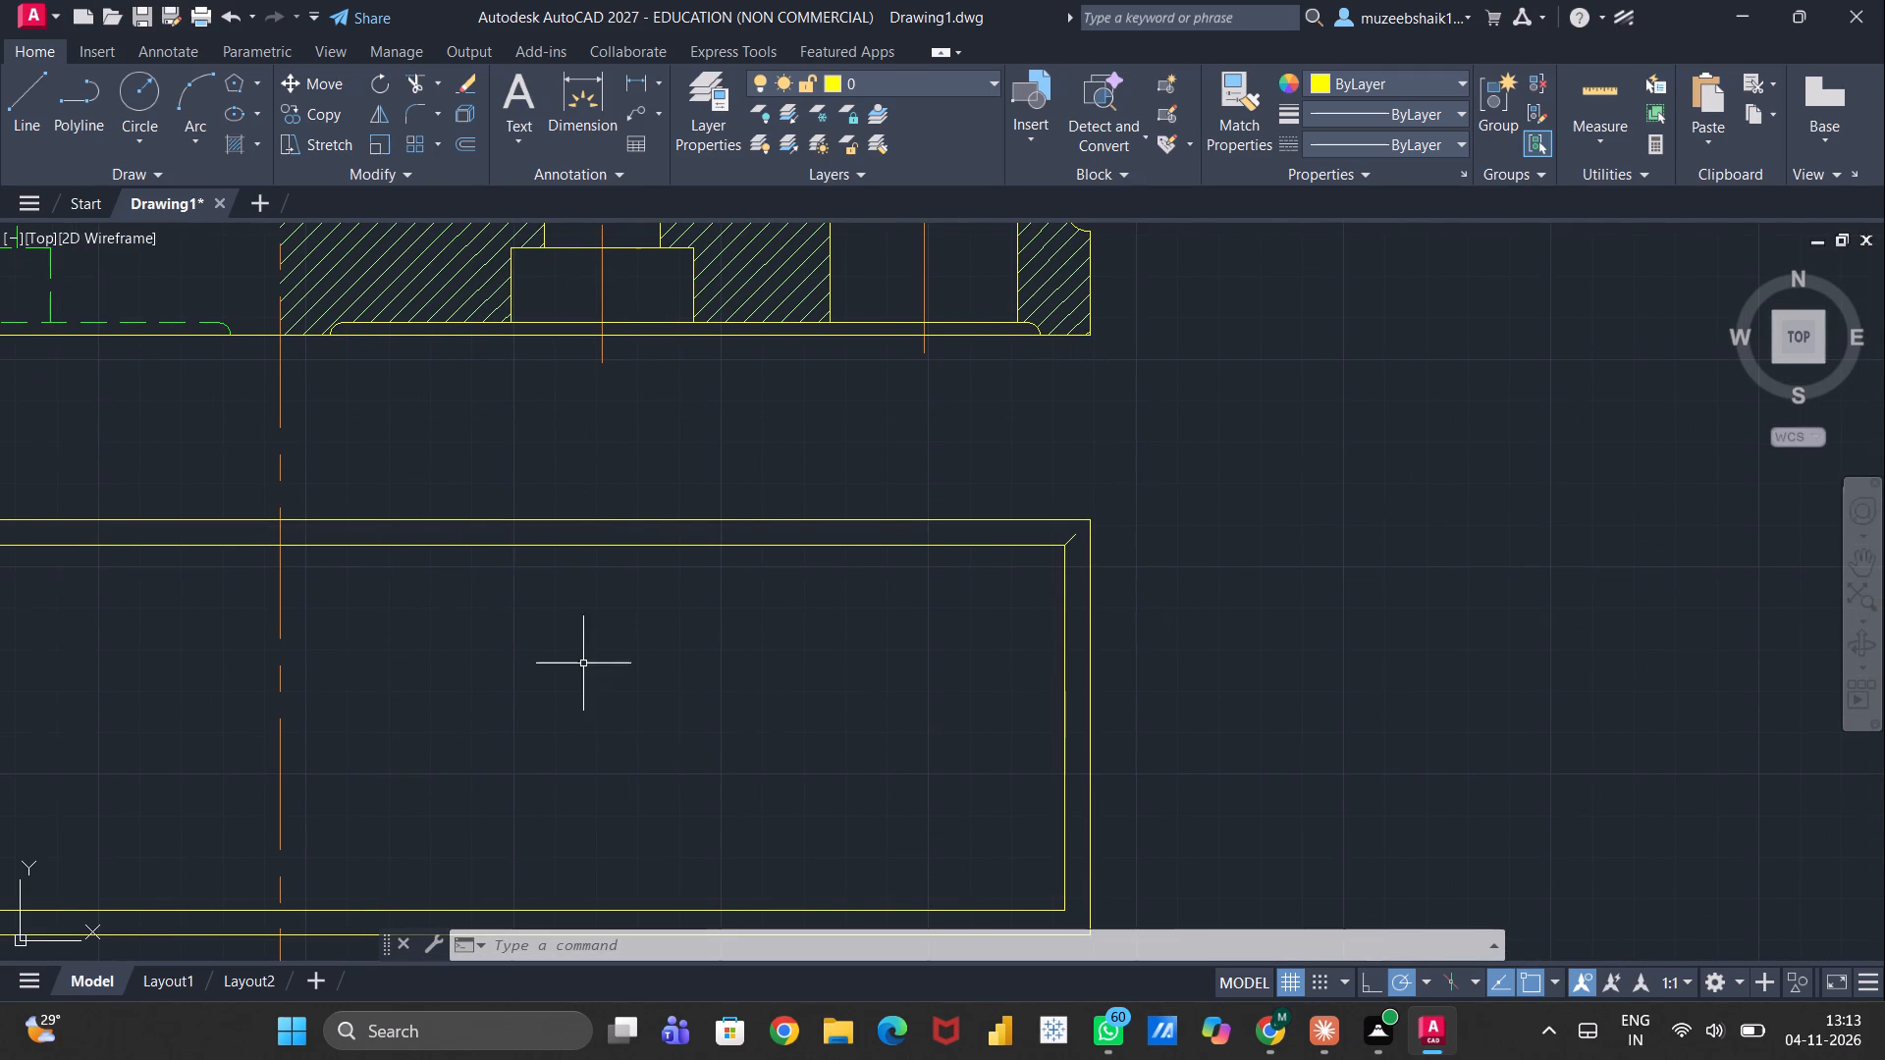
key(o)
key(Return)
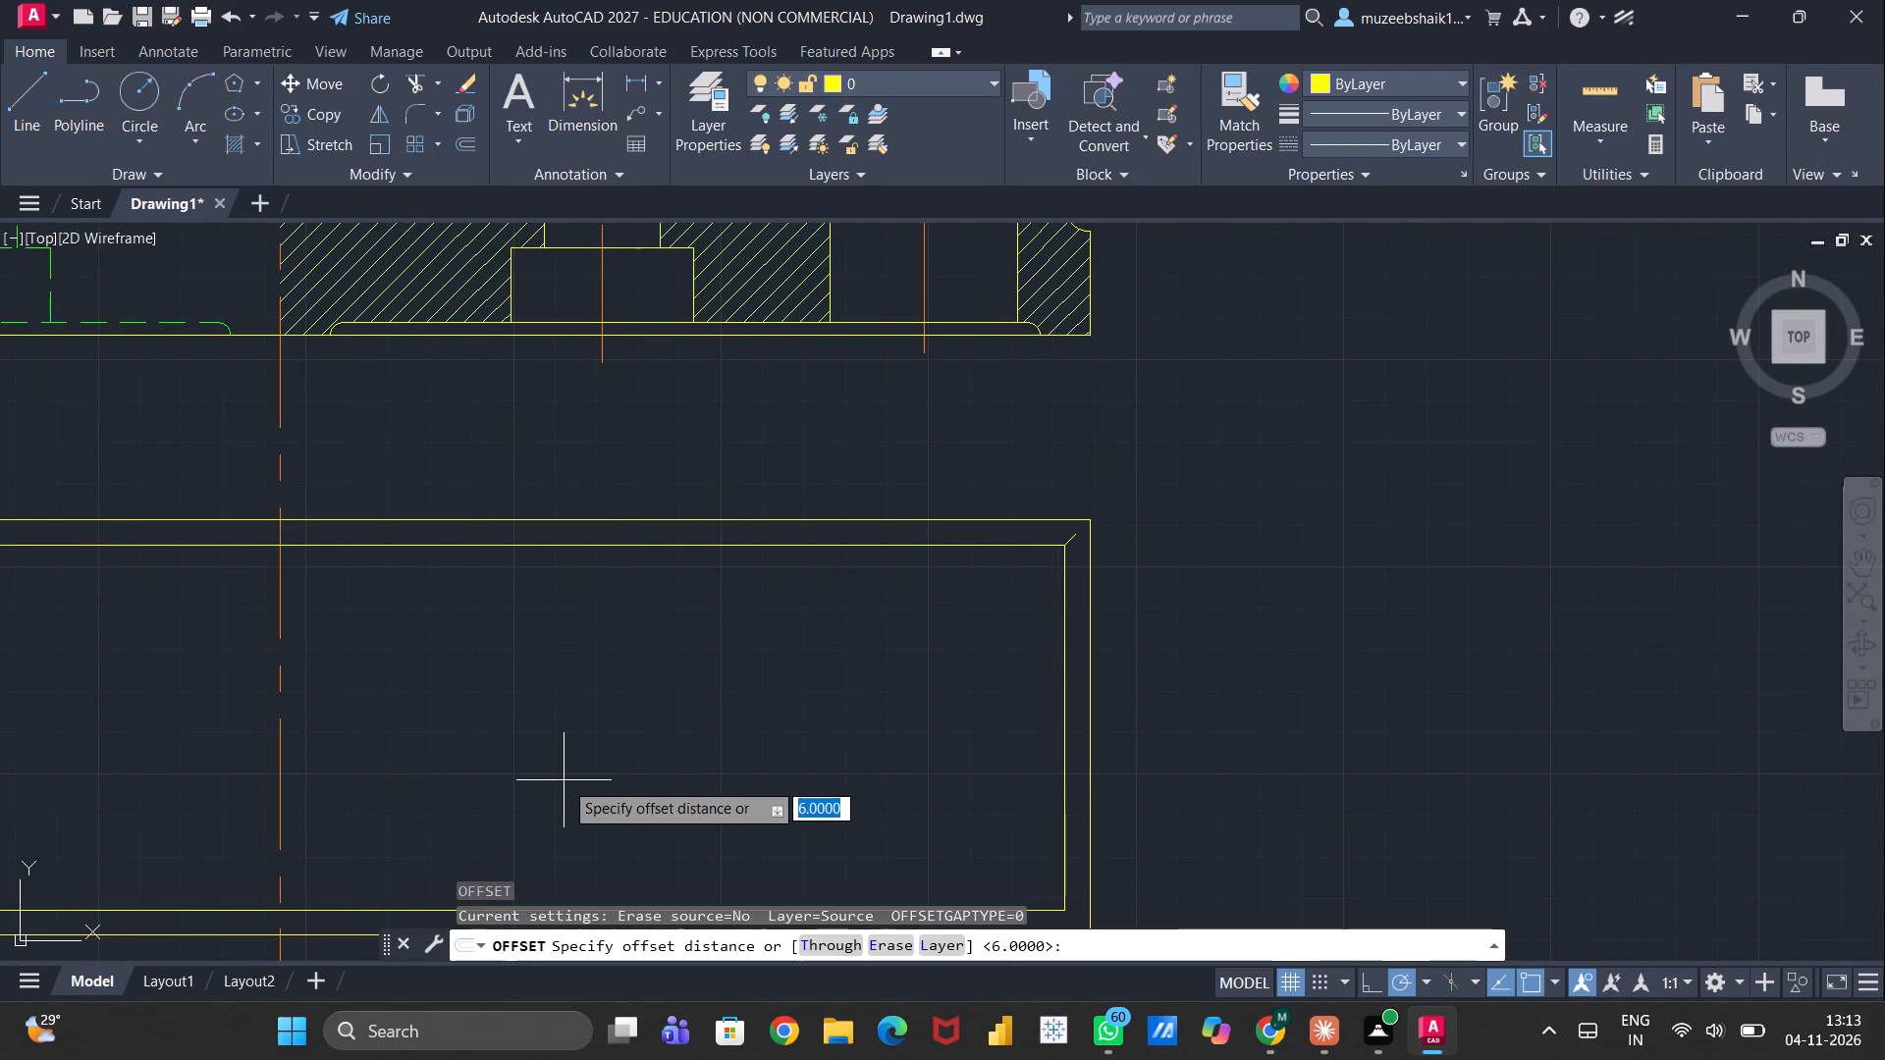
key(Return)
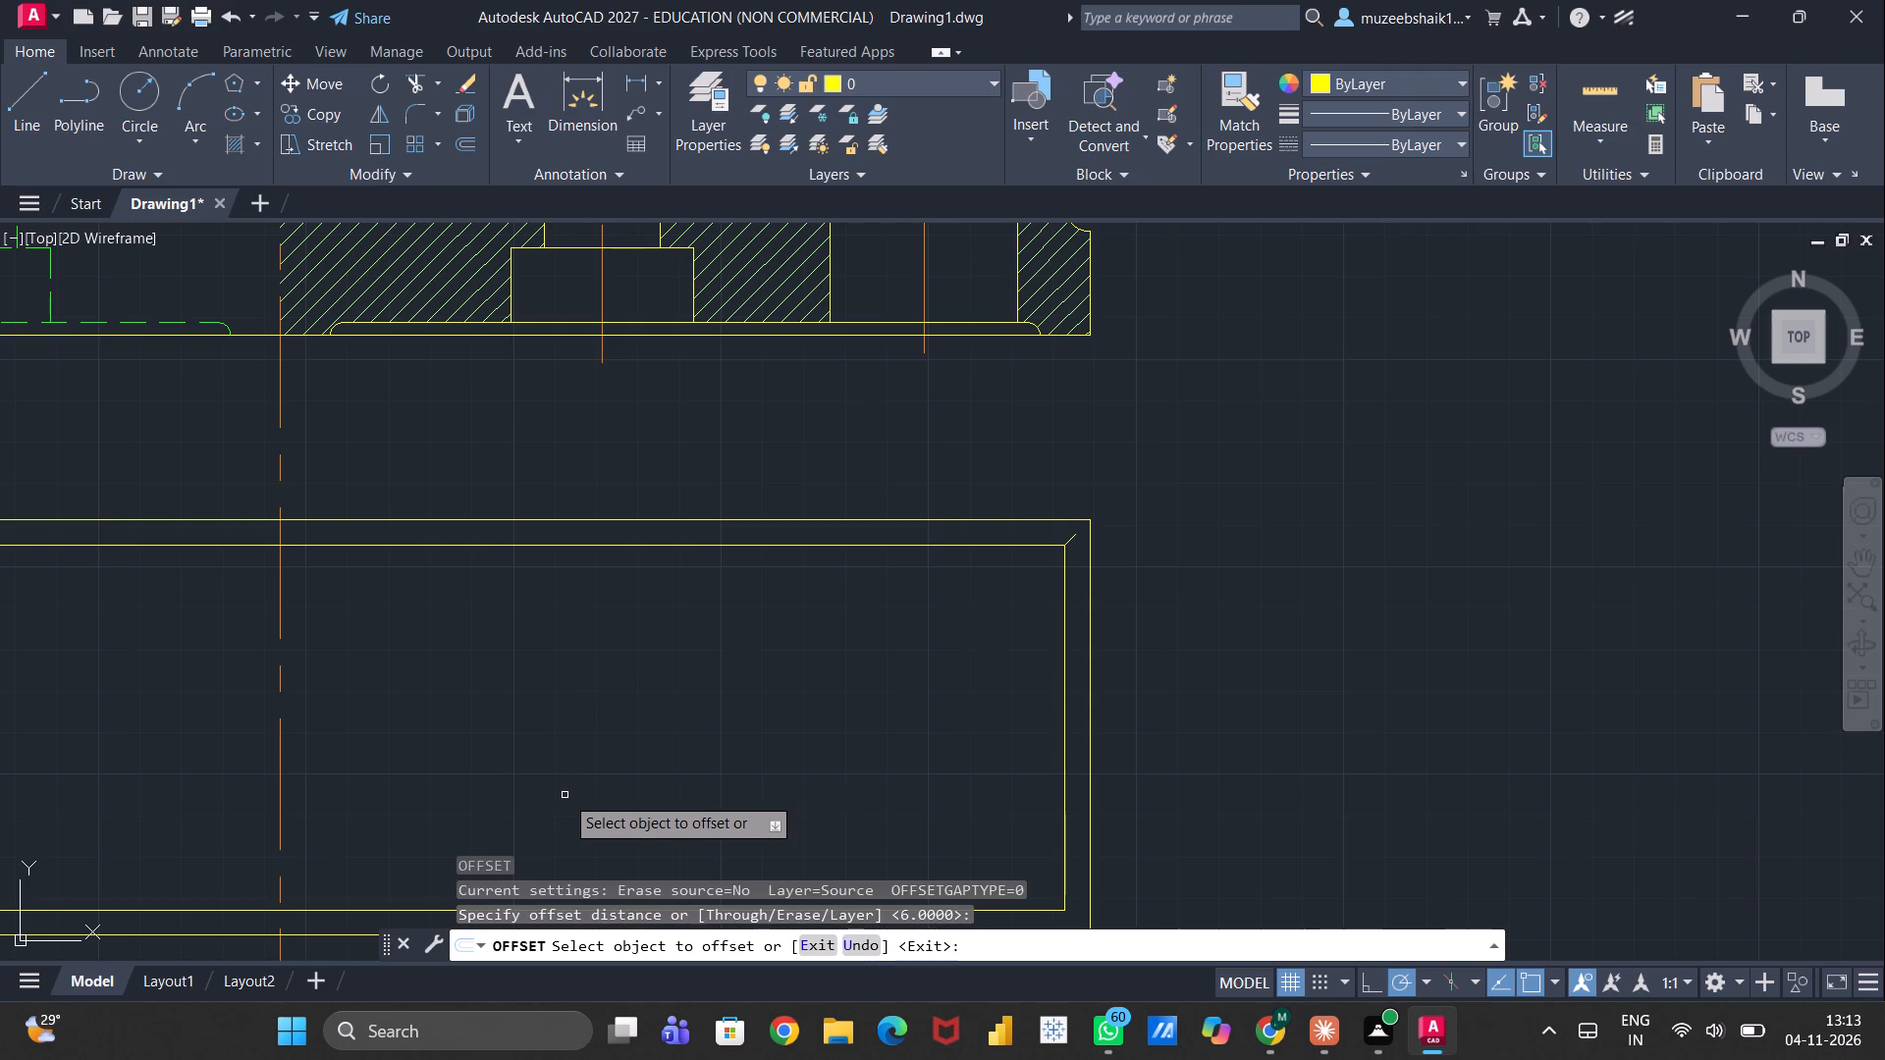
click(744, 545)
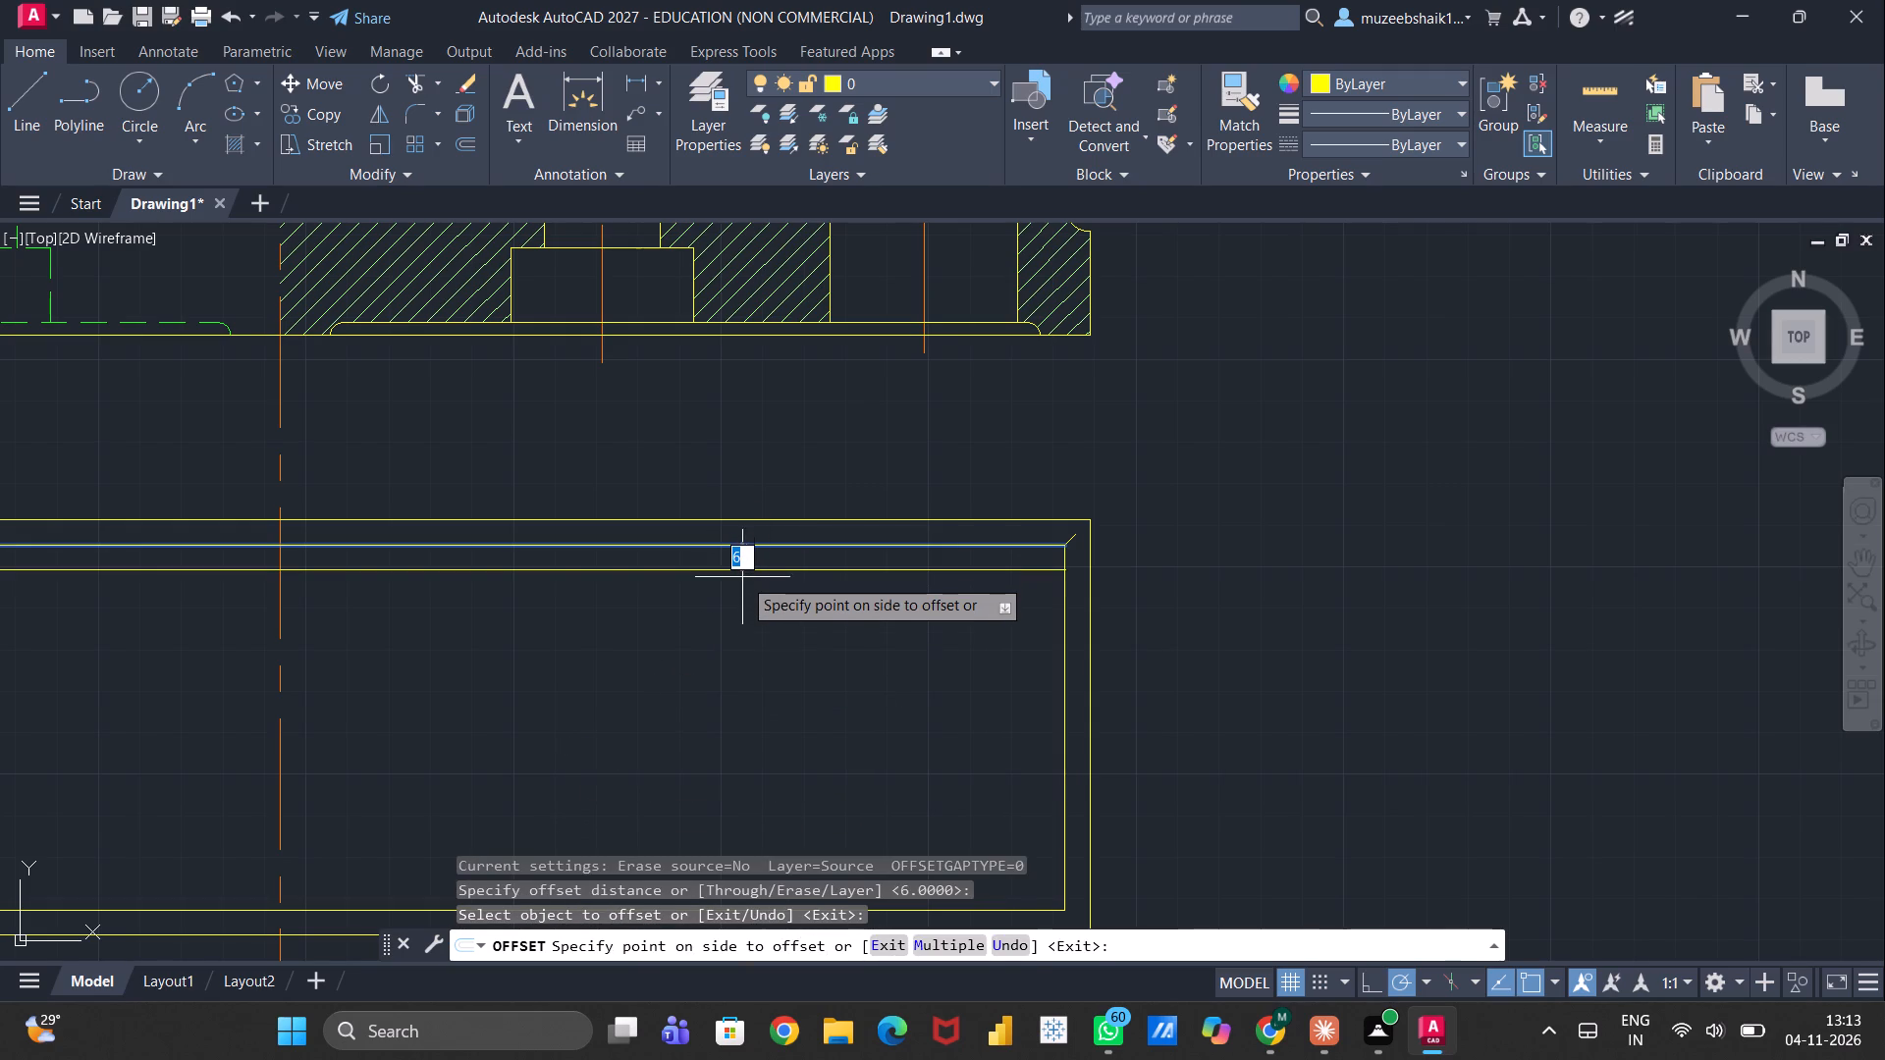
double_click(743, 595)
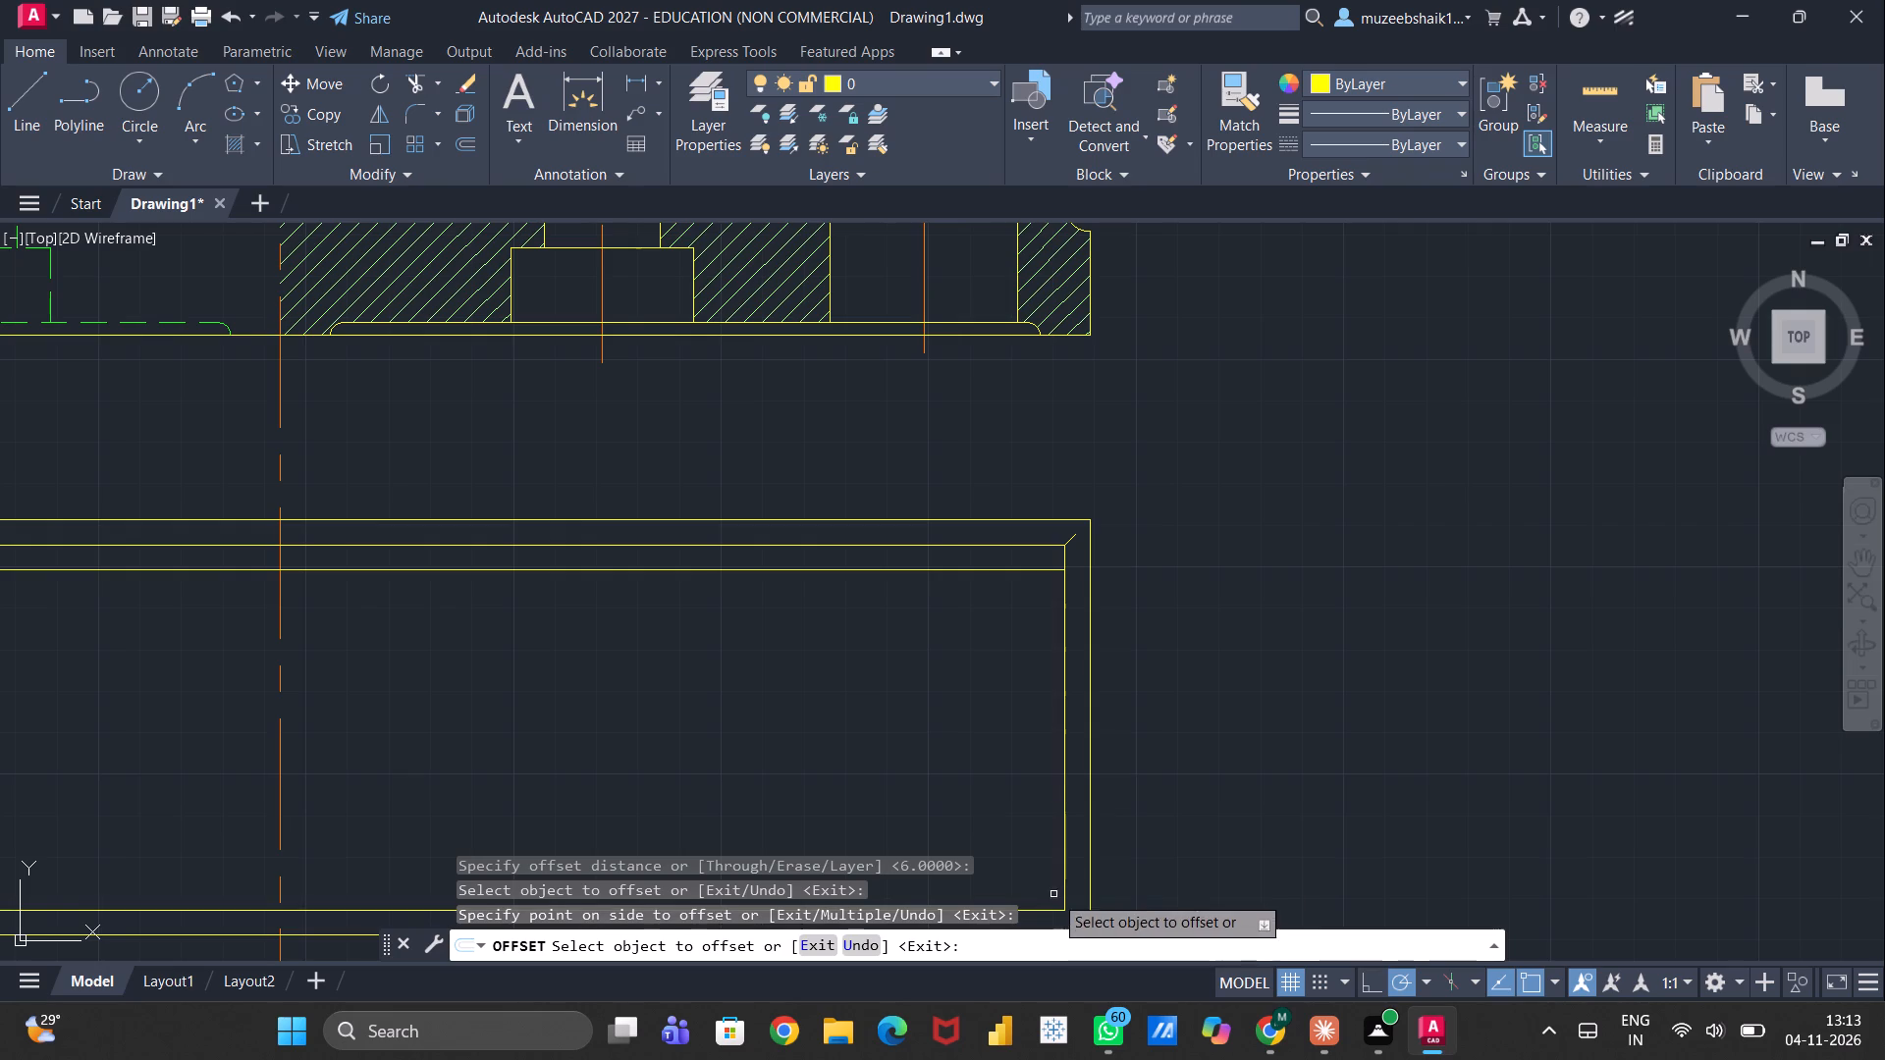
click(1065, 768)
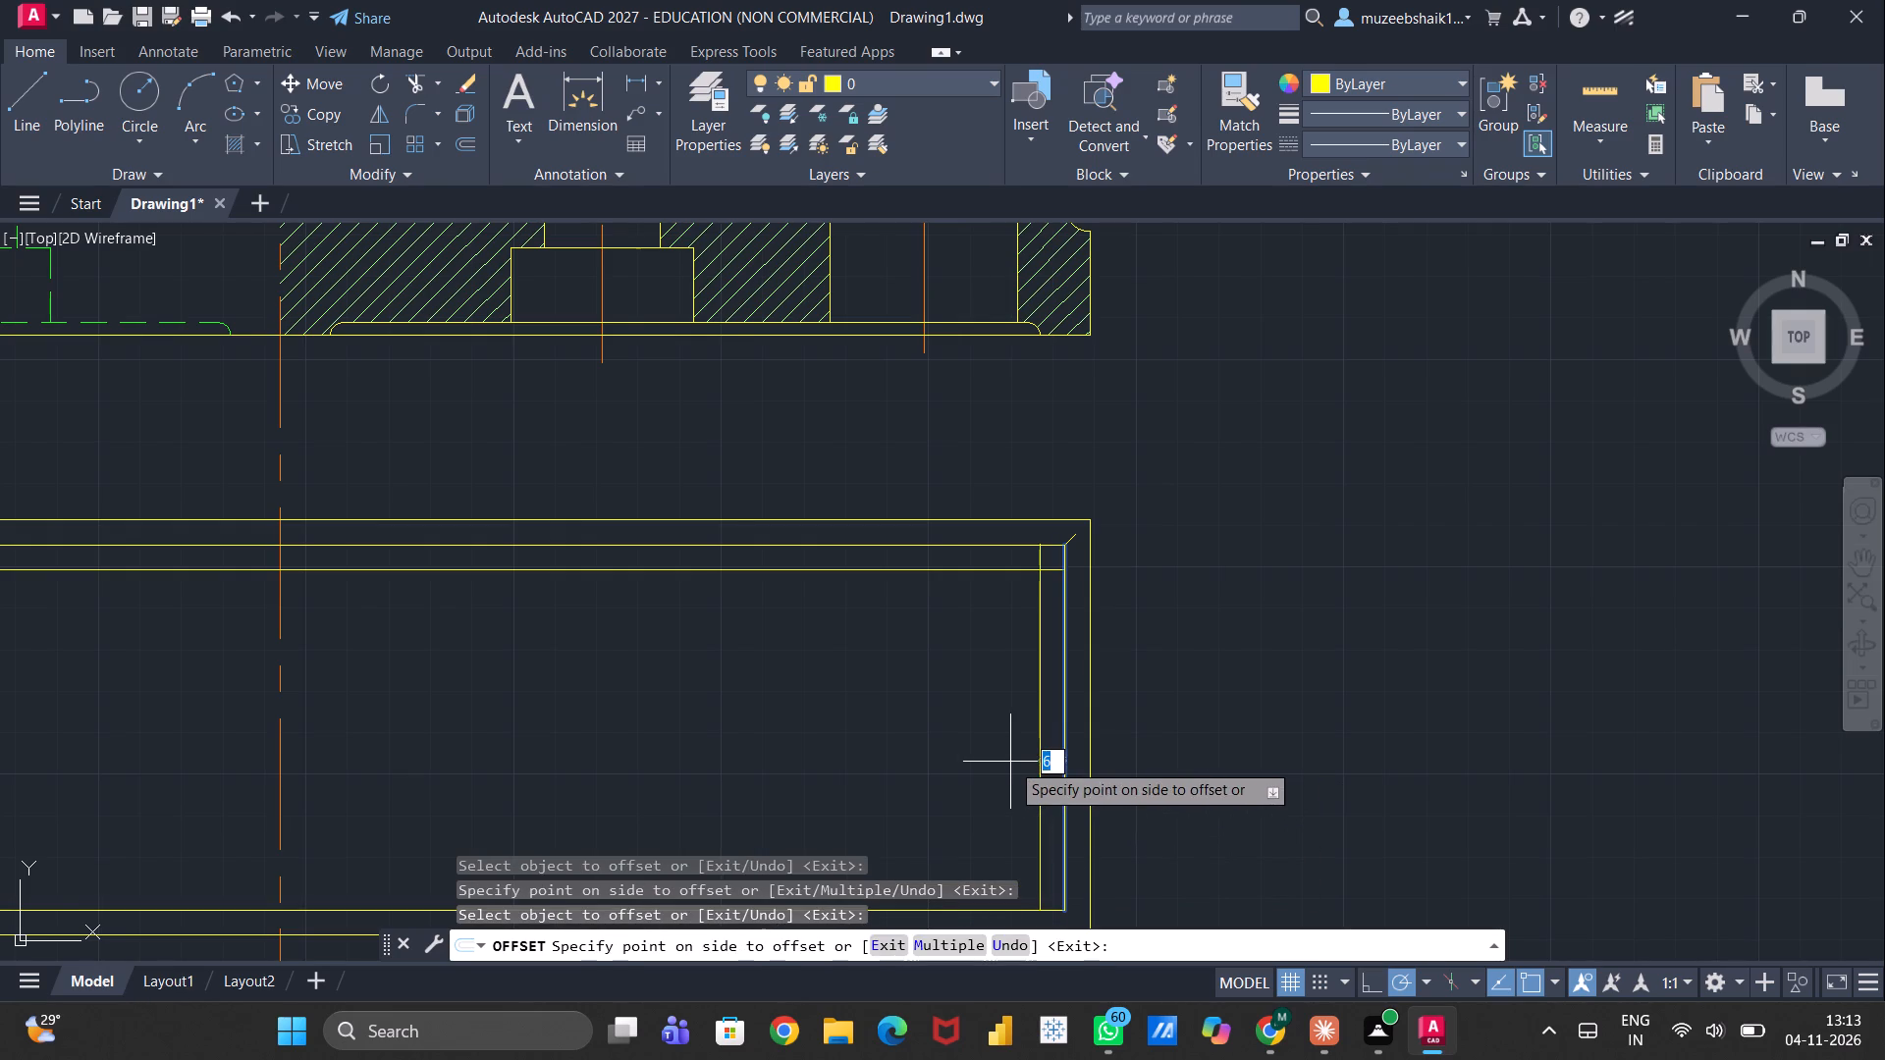
click(1010, 762)
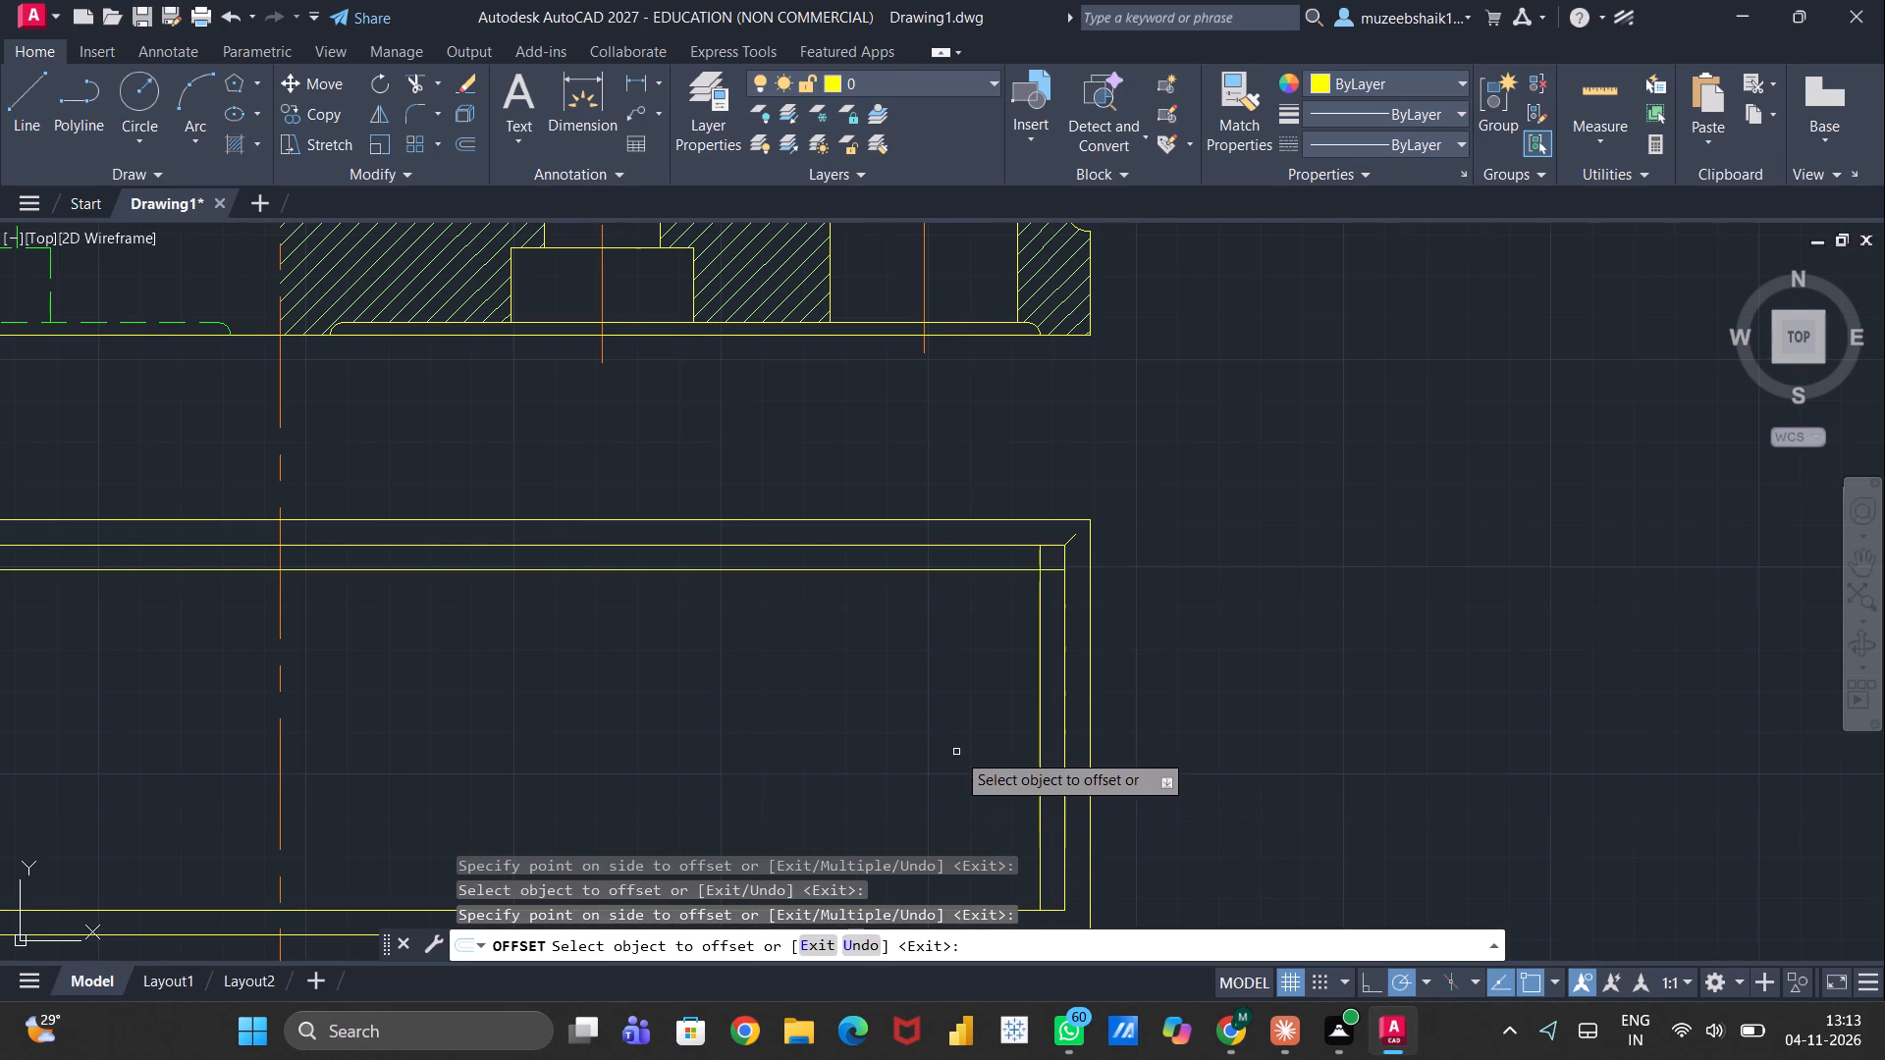
middle_drag(1025, 617, 1015, 618)
middle_drag(937, 720, 1034, 660)
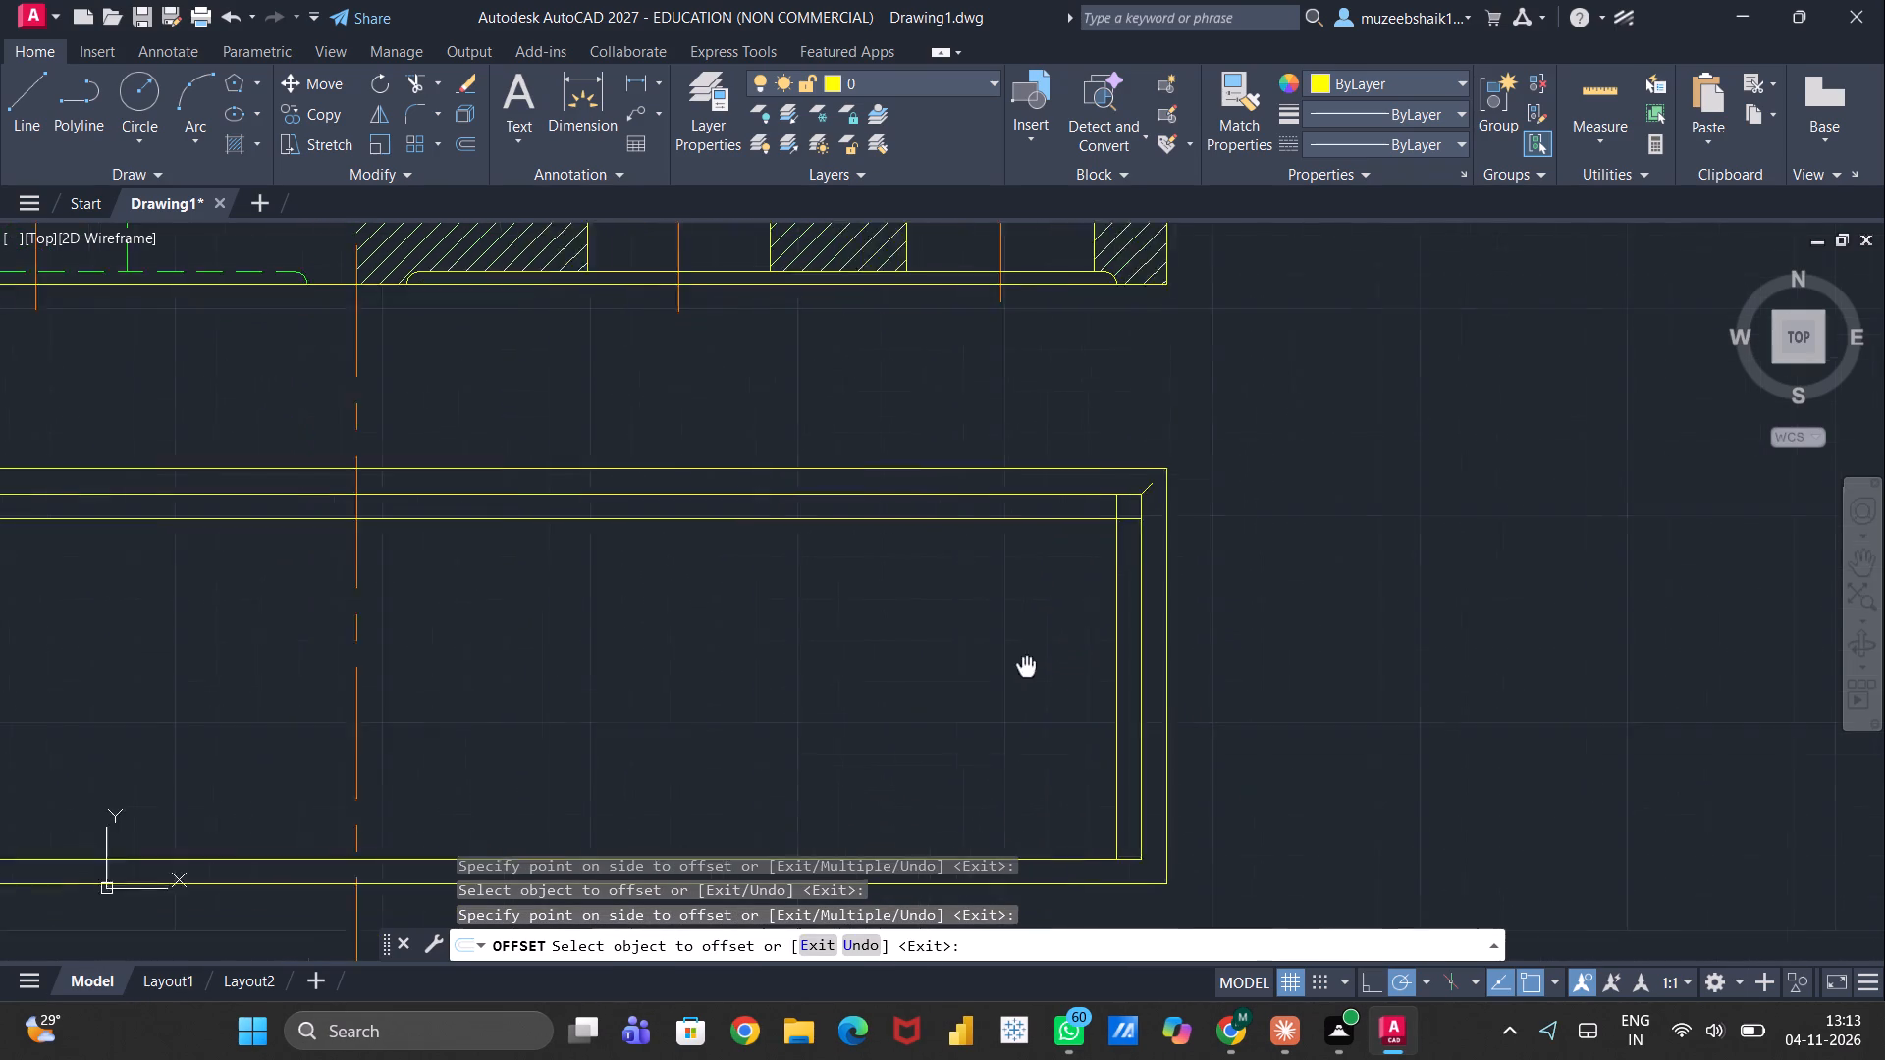
middle_drag(1034, 660, 1108, 569)
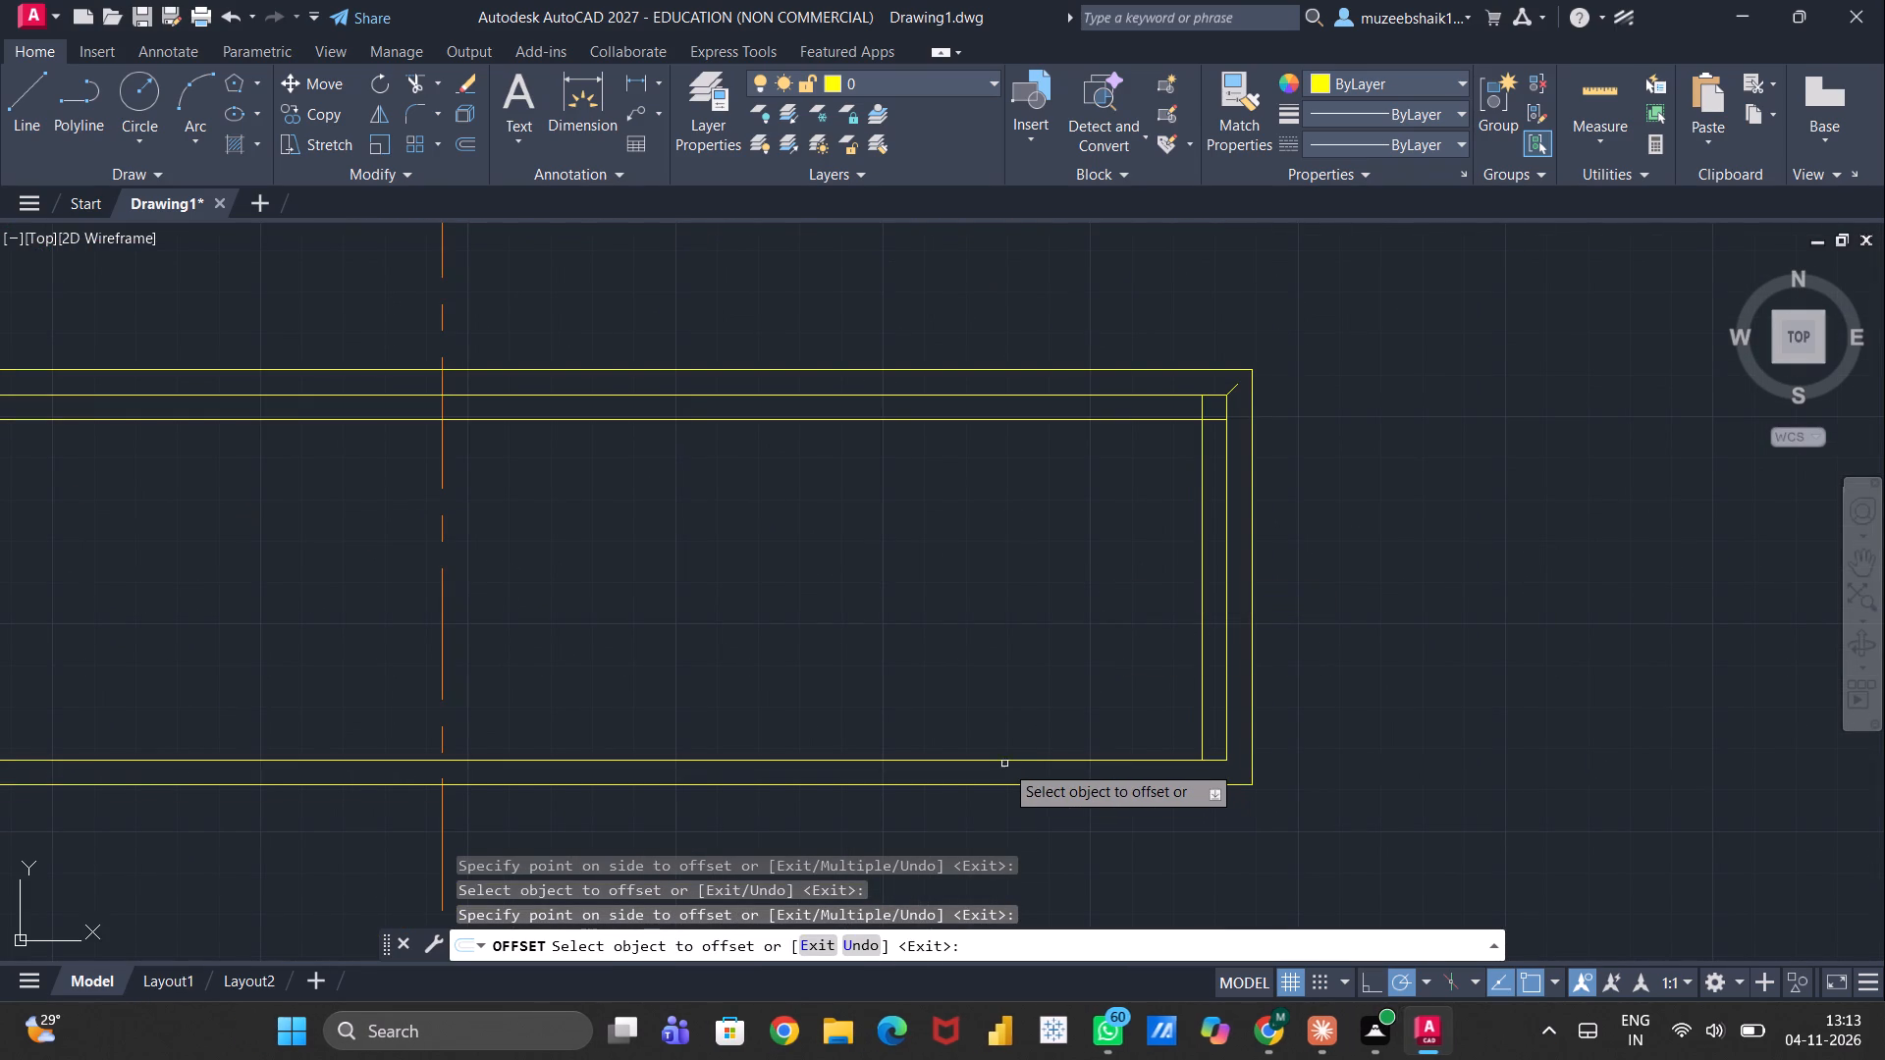
click(988, 758)
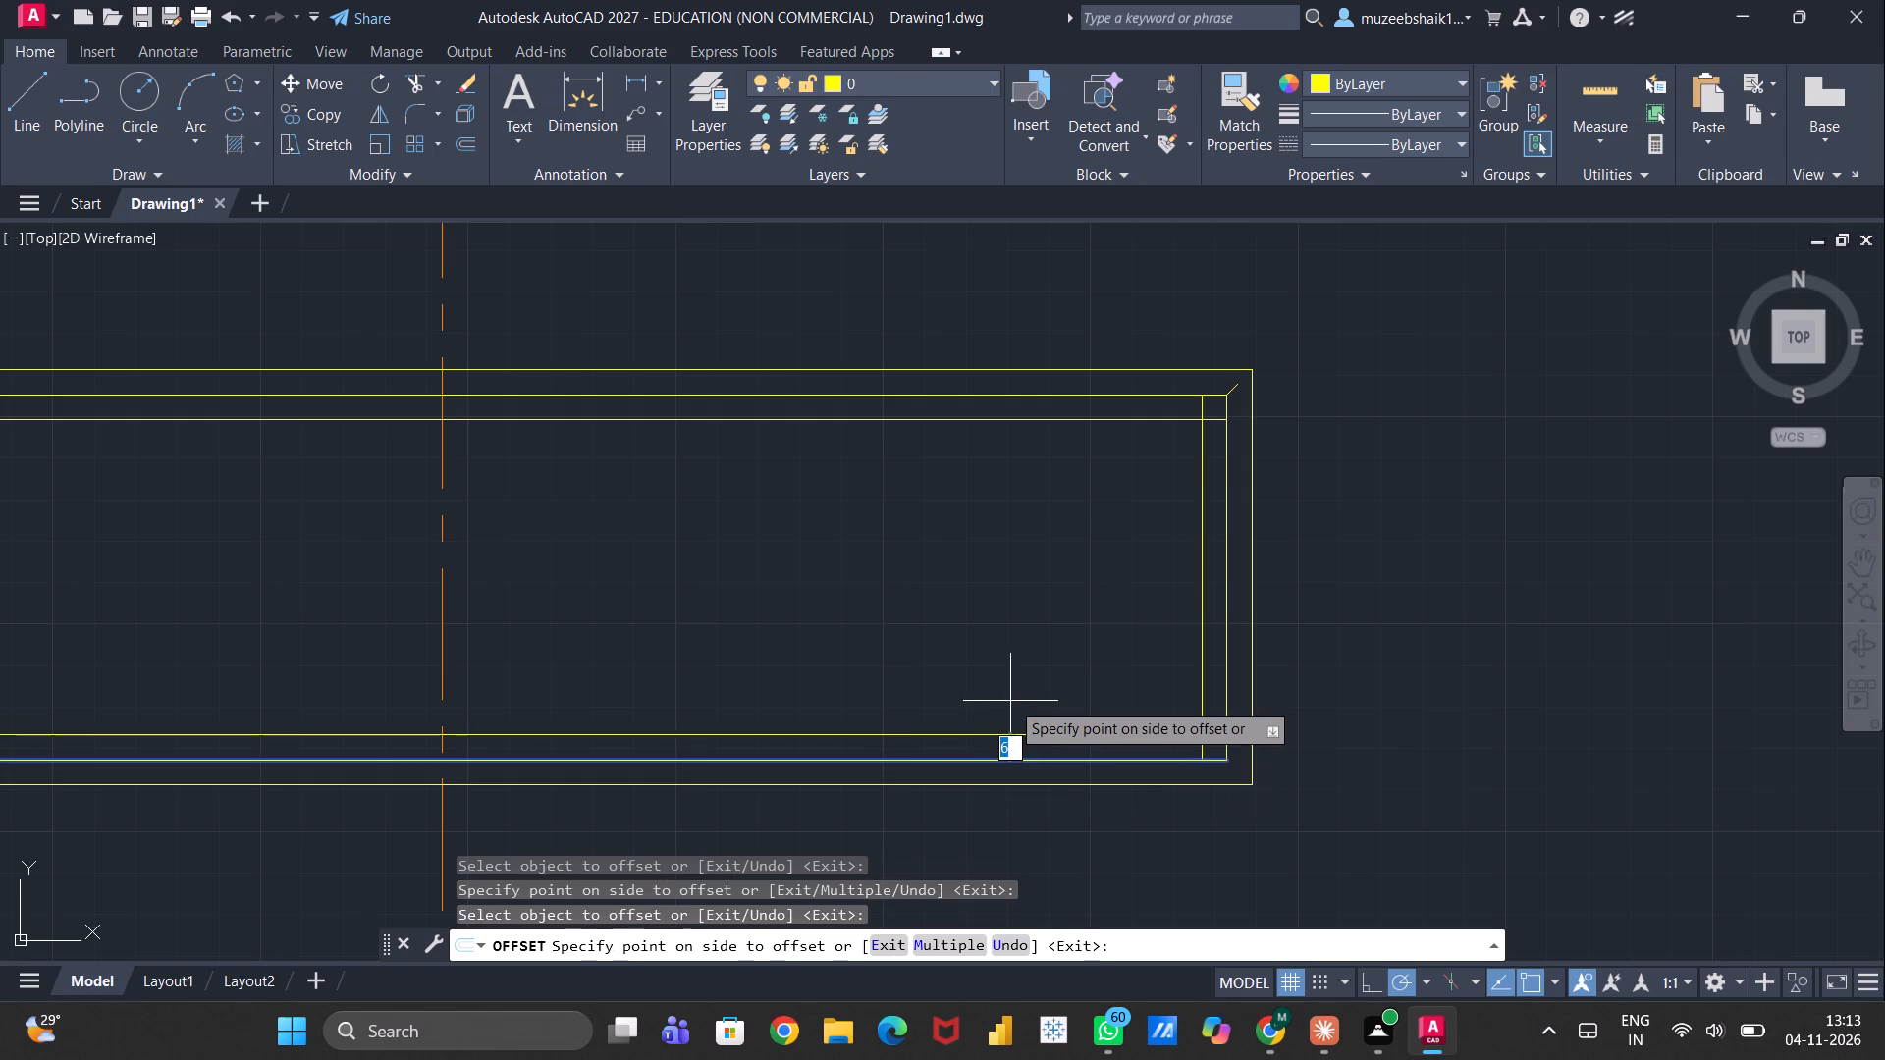
click(1010, 701)
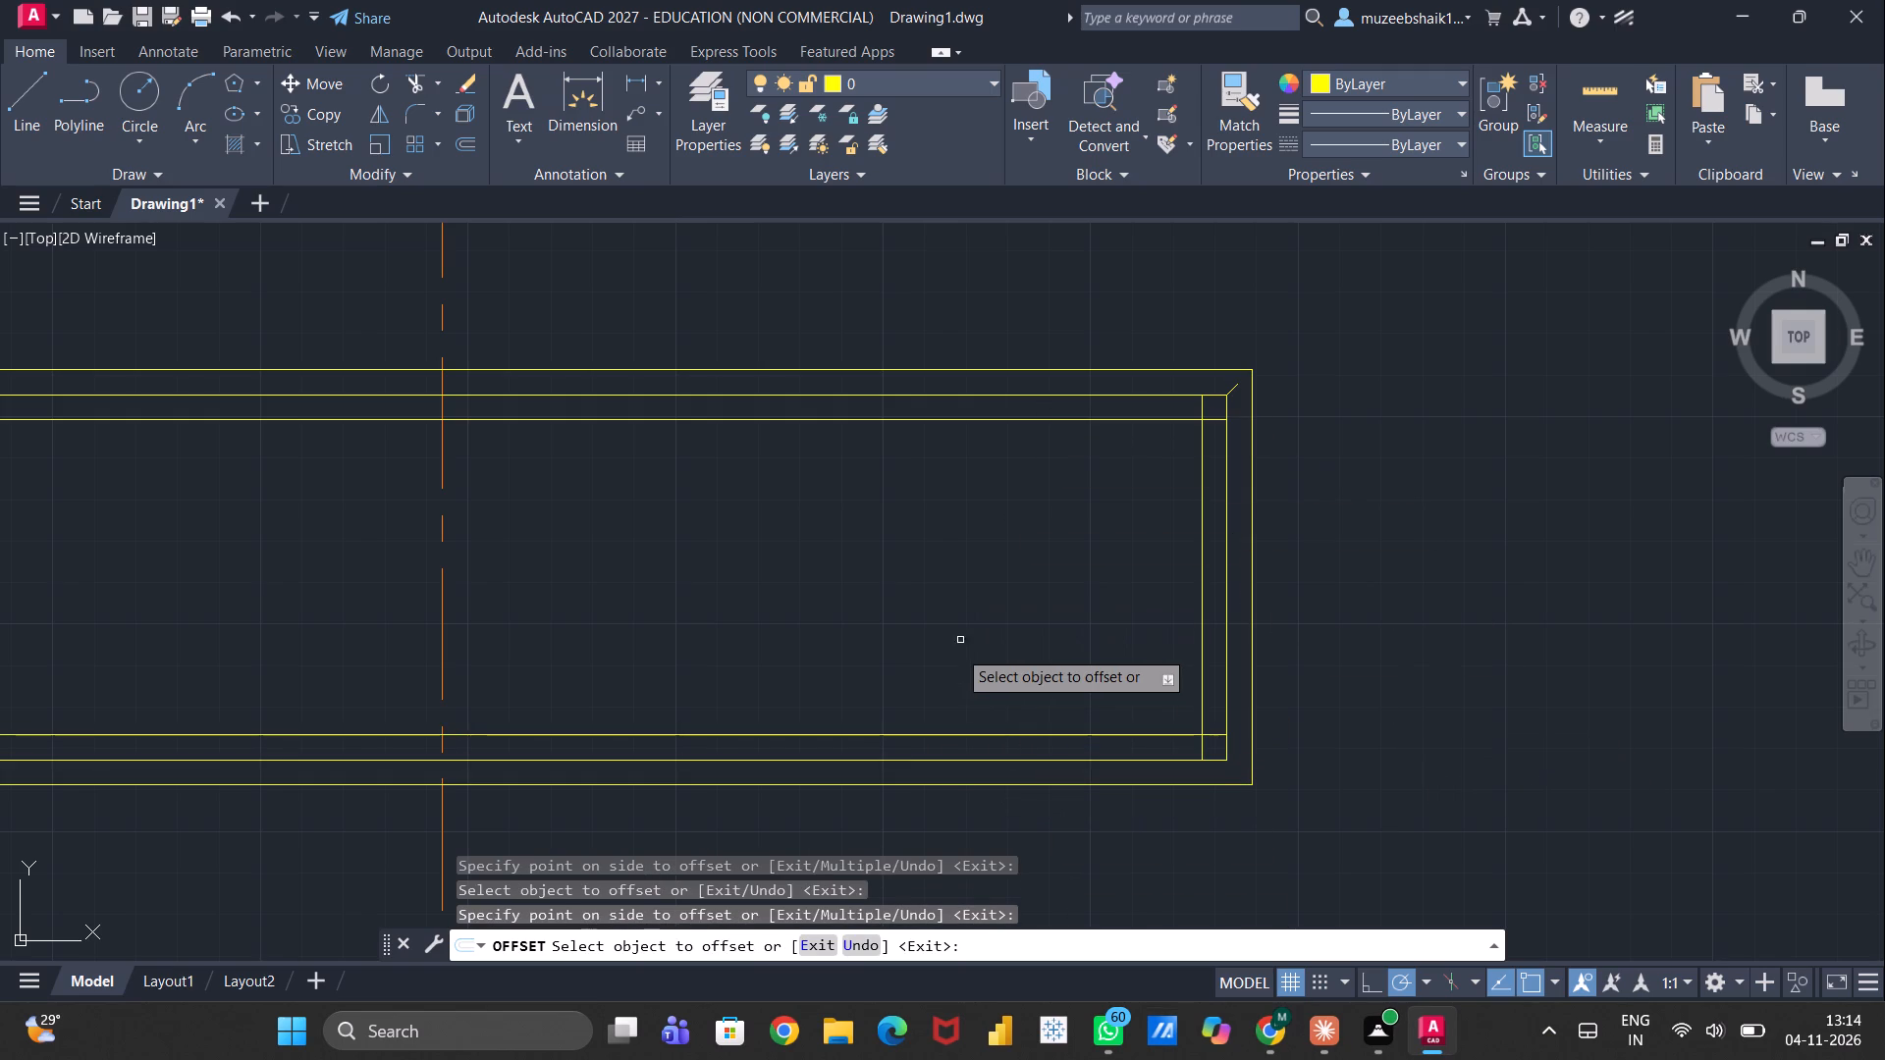
key(Escape)
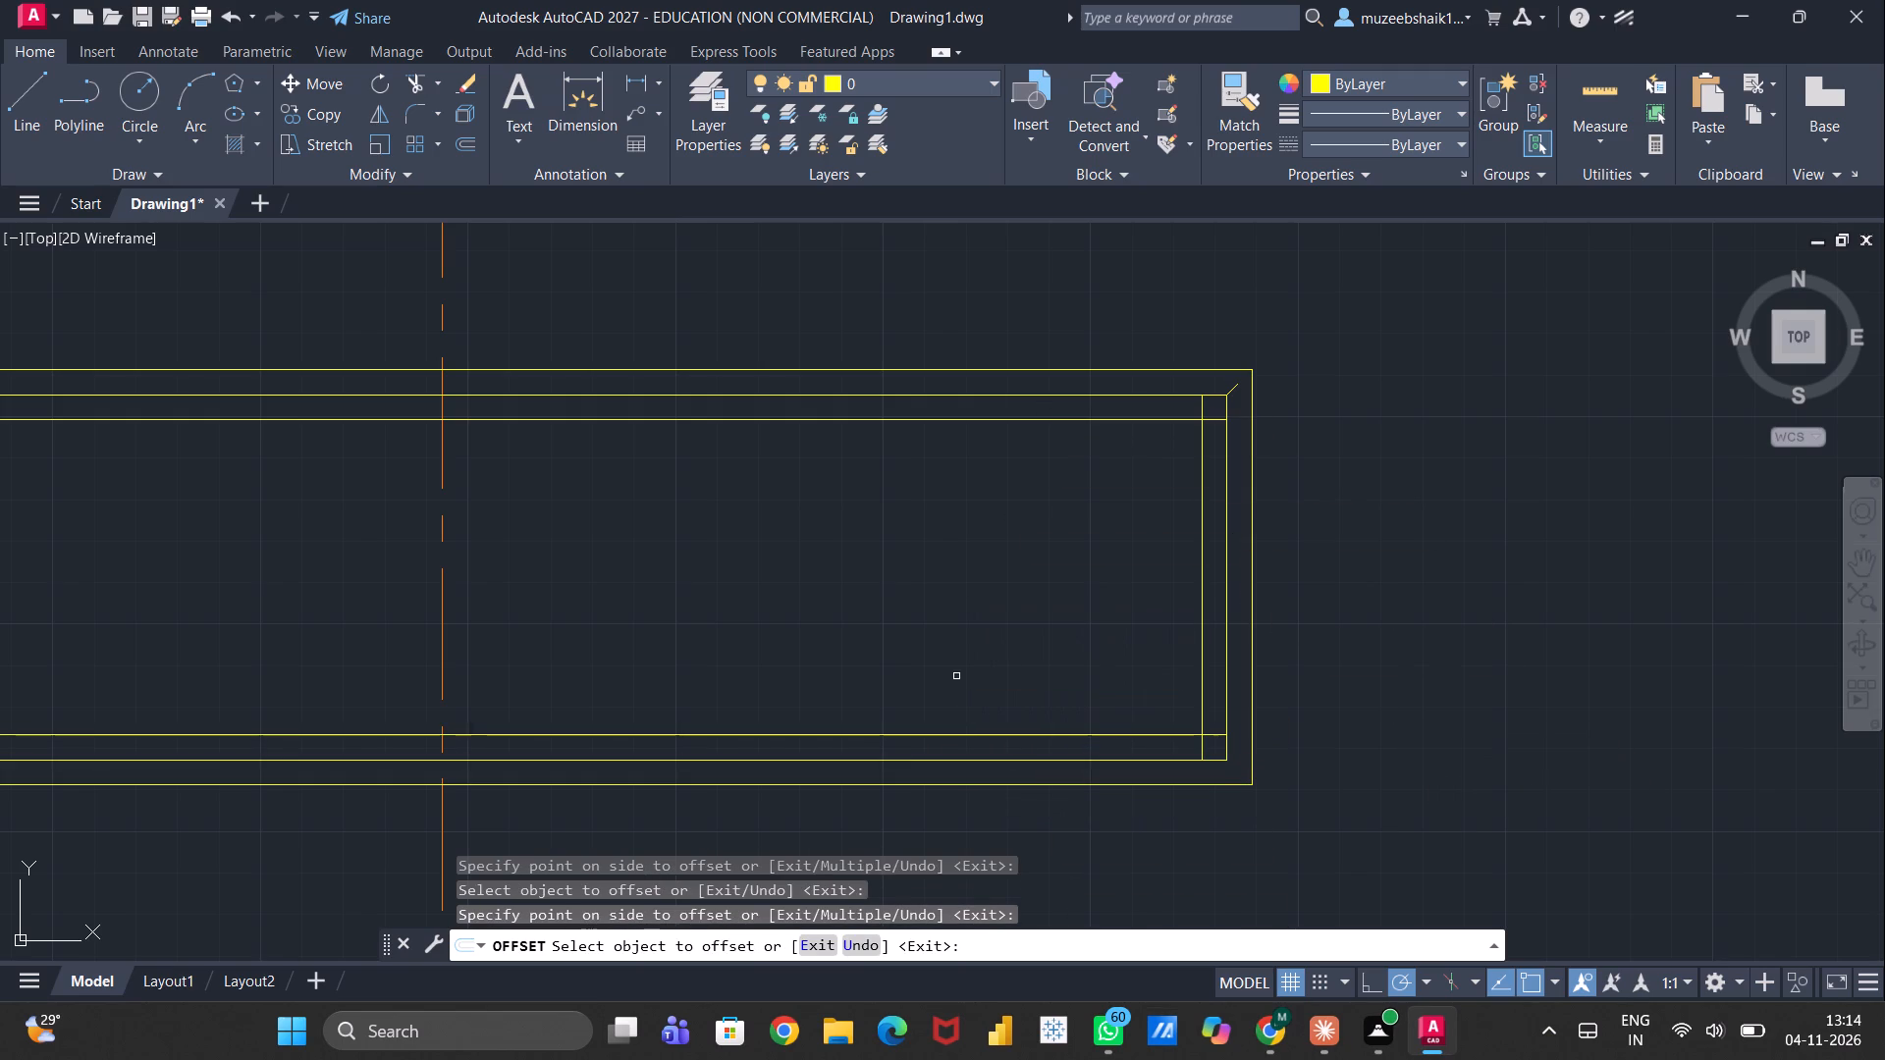
Use Fillet to close the innermost offset lines into sharp corners at the upper-right and lower-right.
key(f)
key(Return)
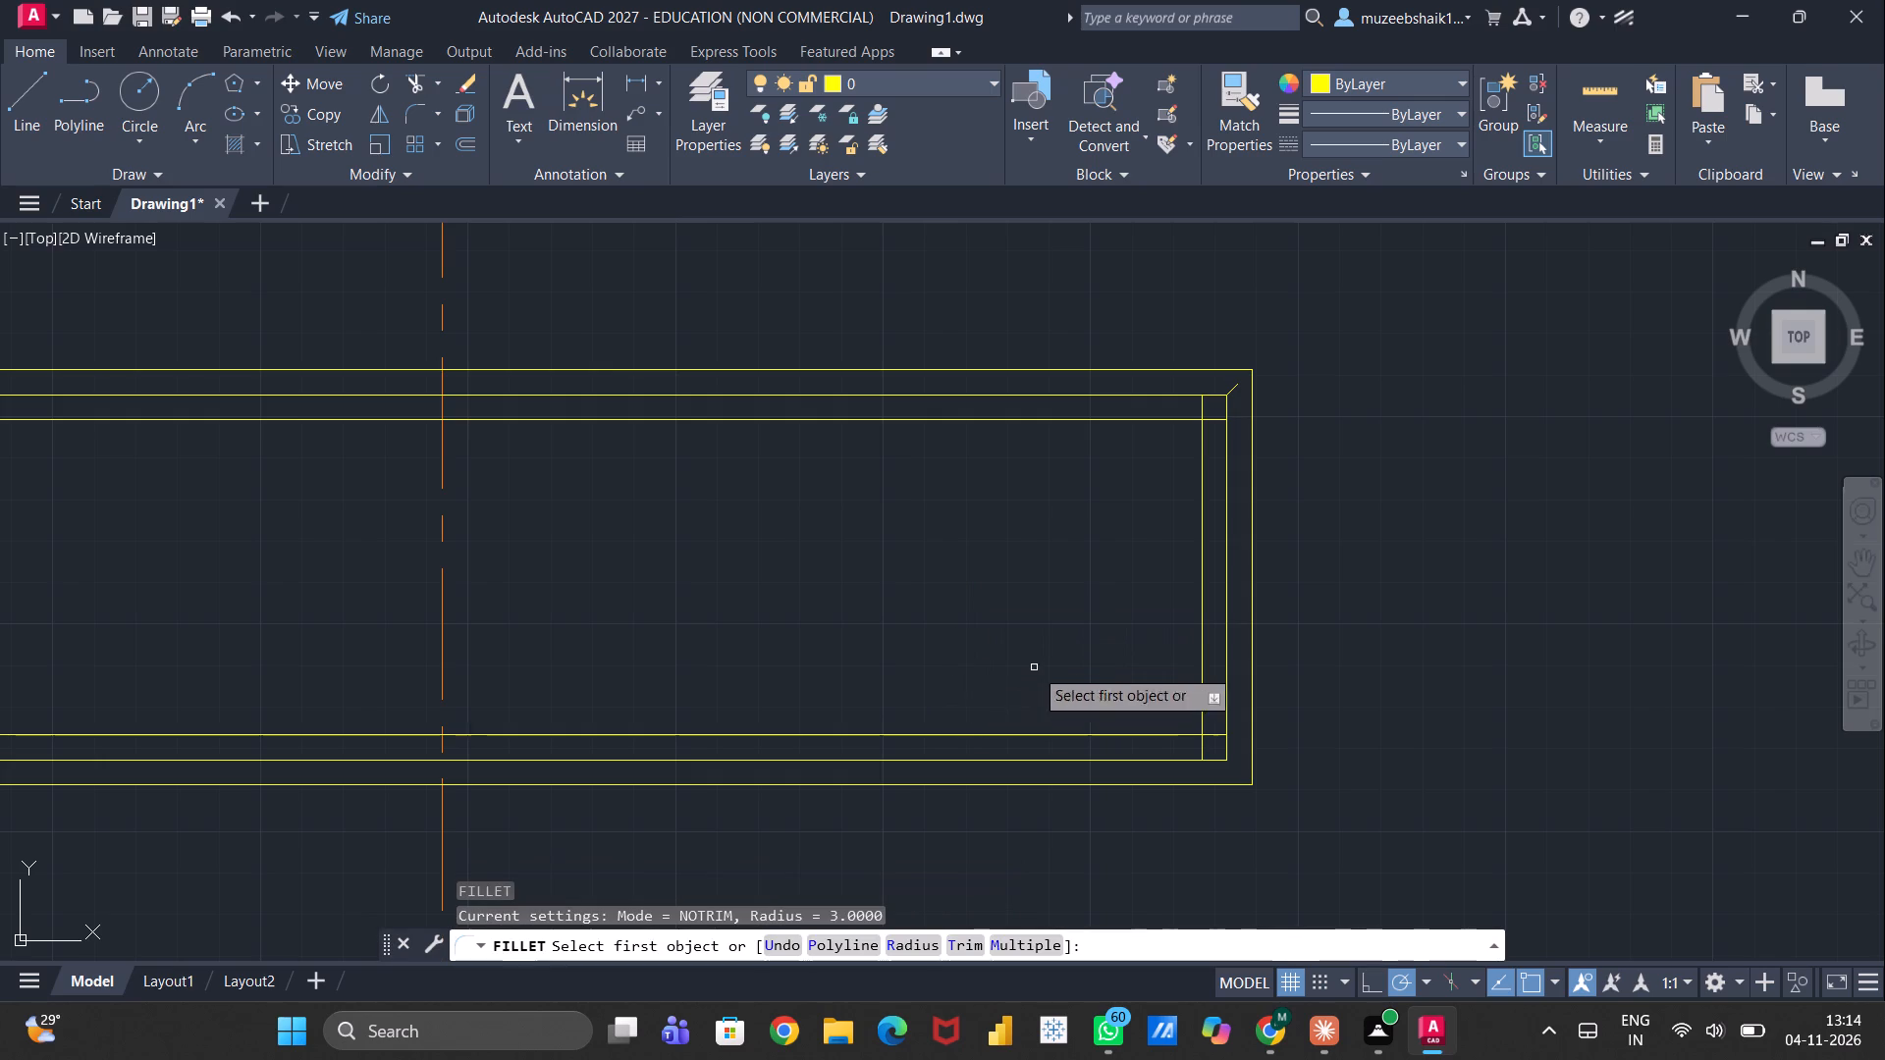
shift+click(1100, 421)
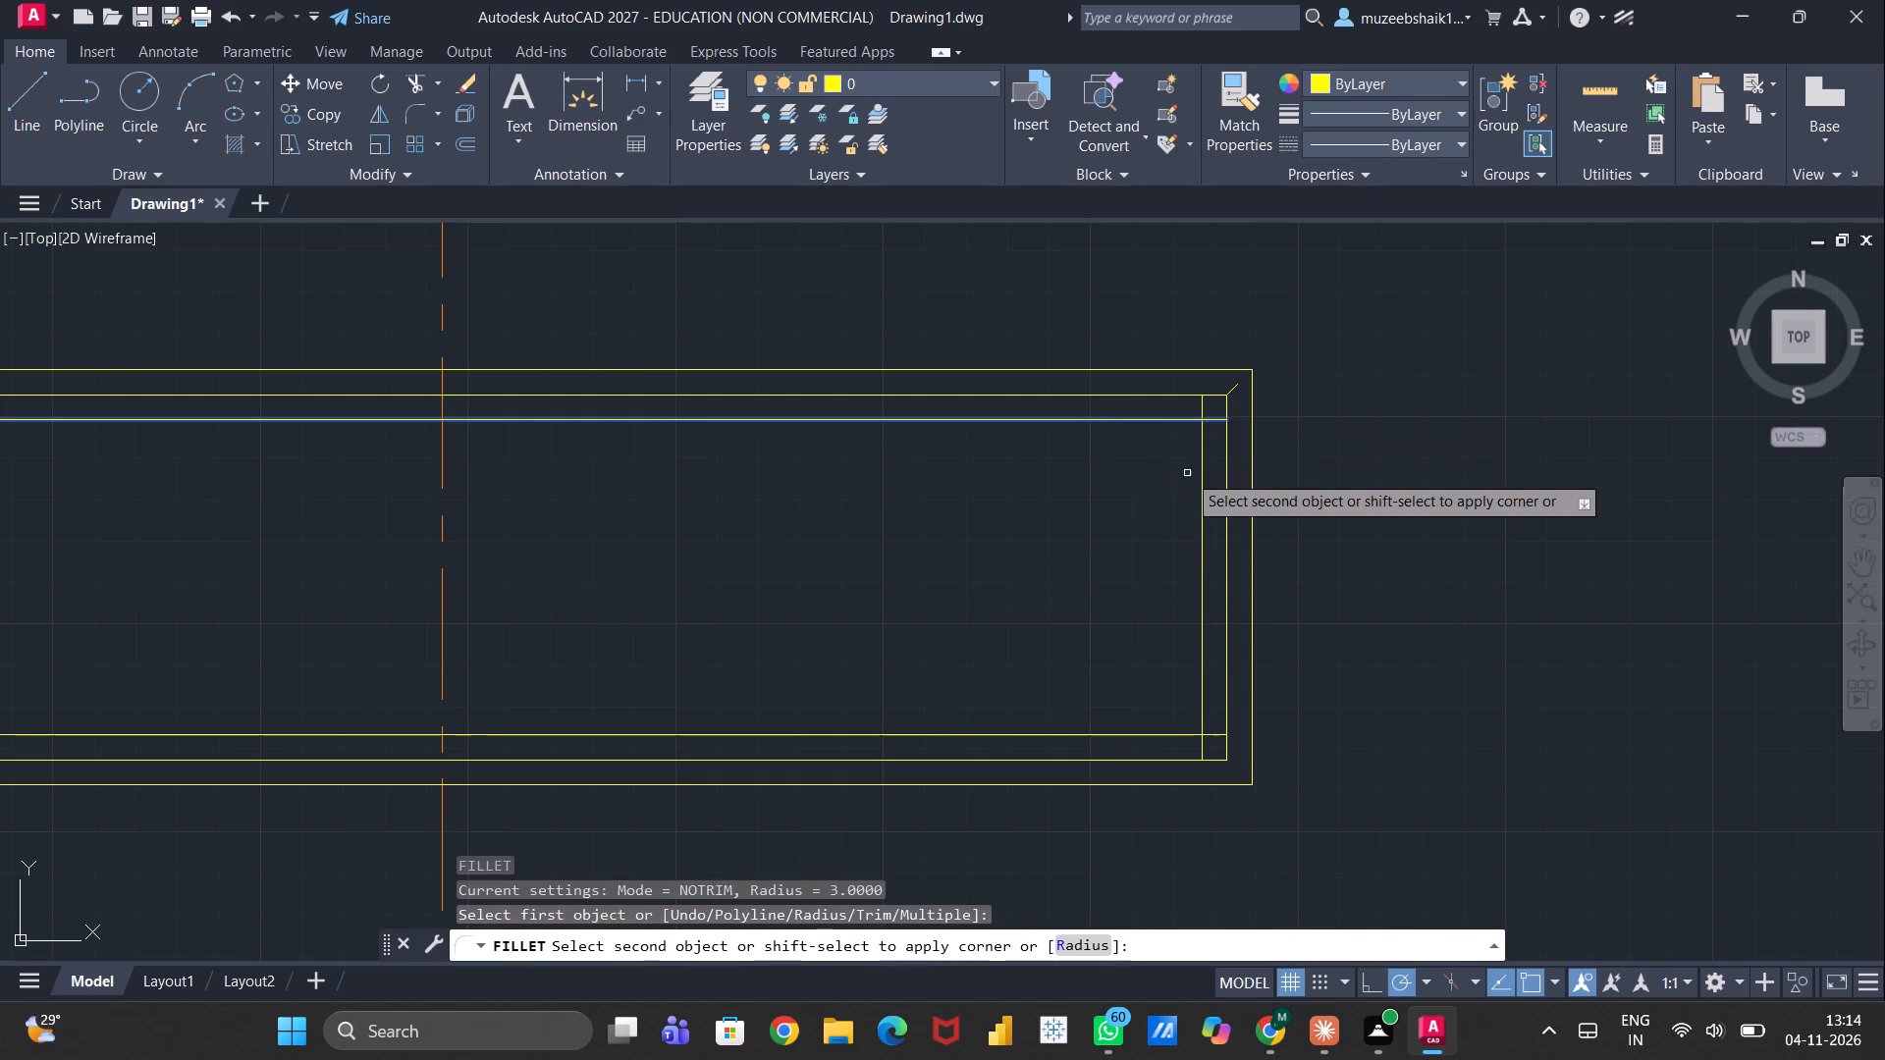
shift+click(1199, 473)
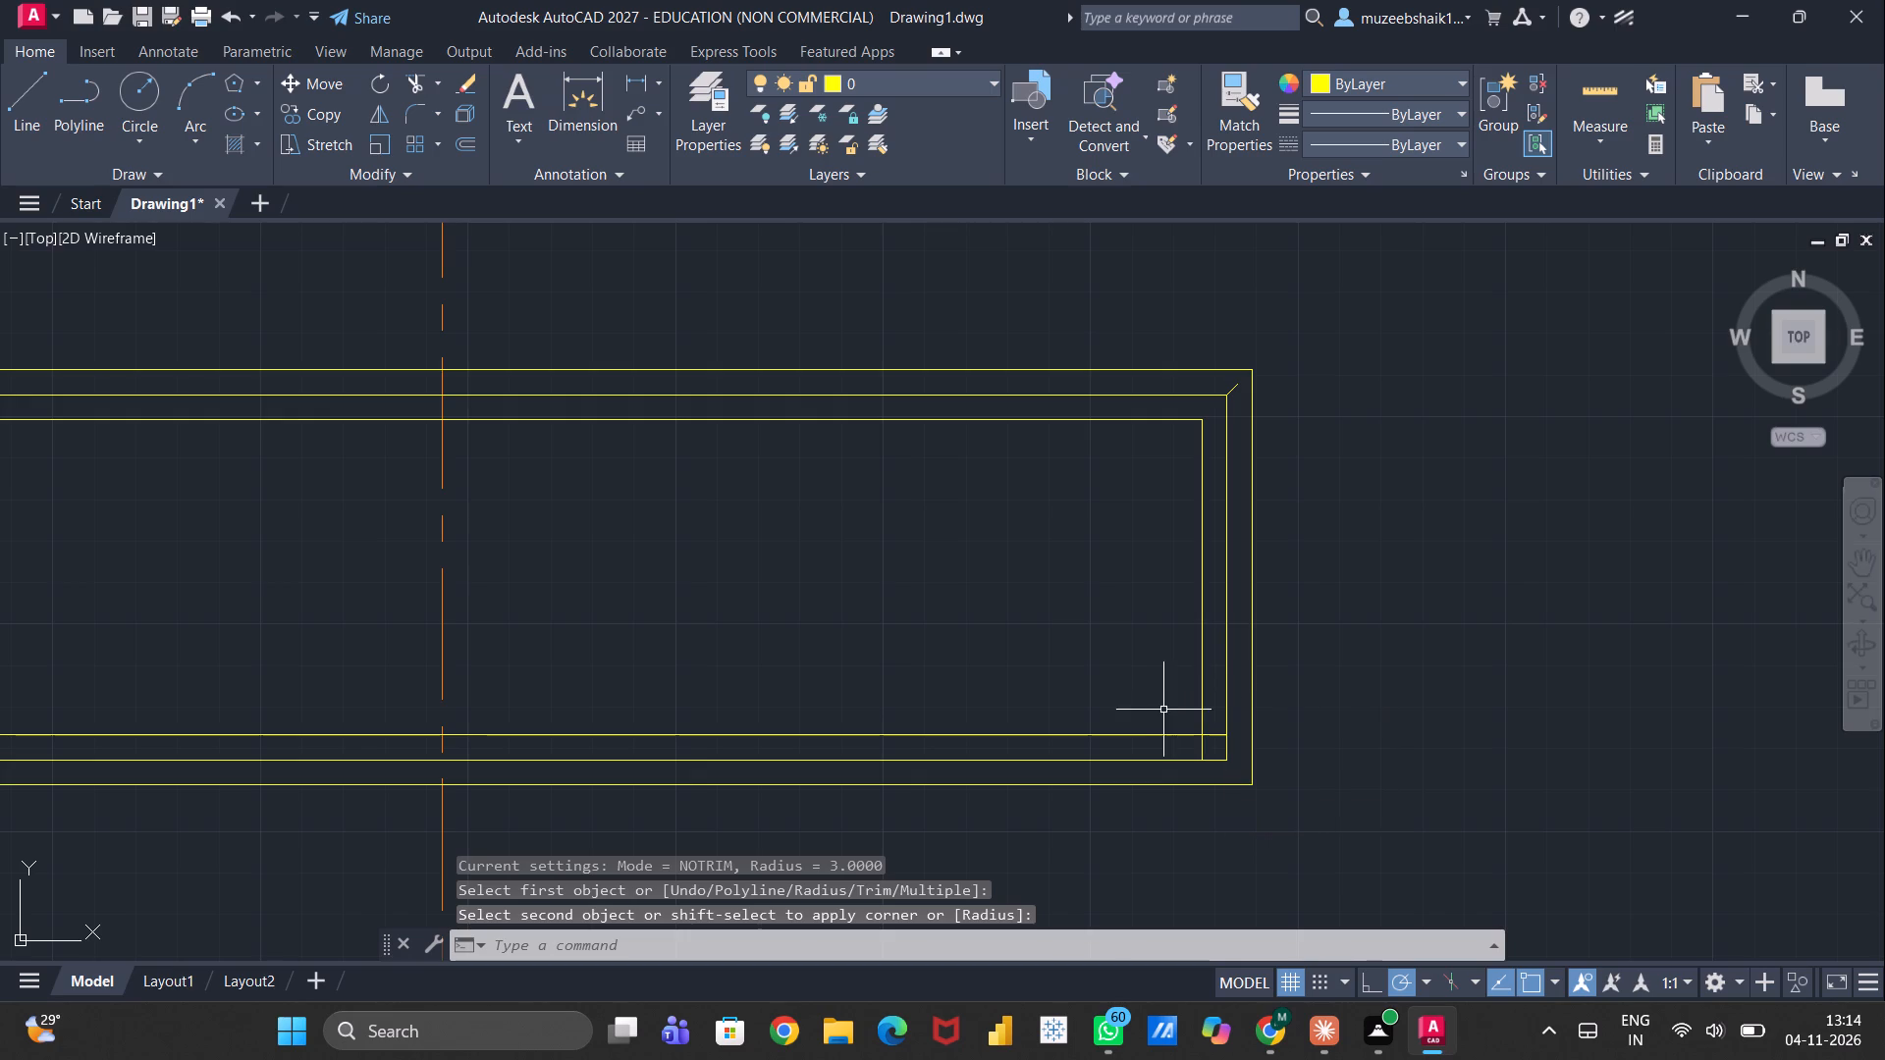
key(space)
click(1203, 670)
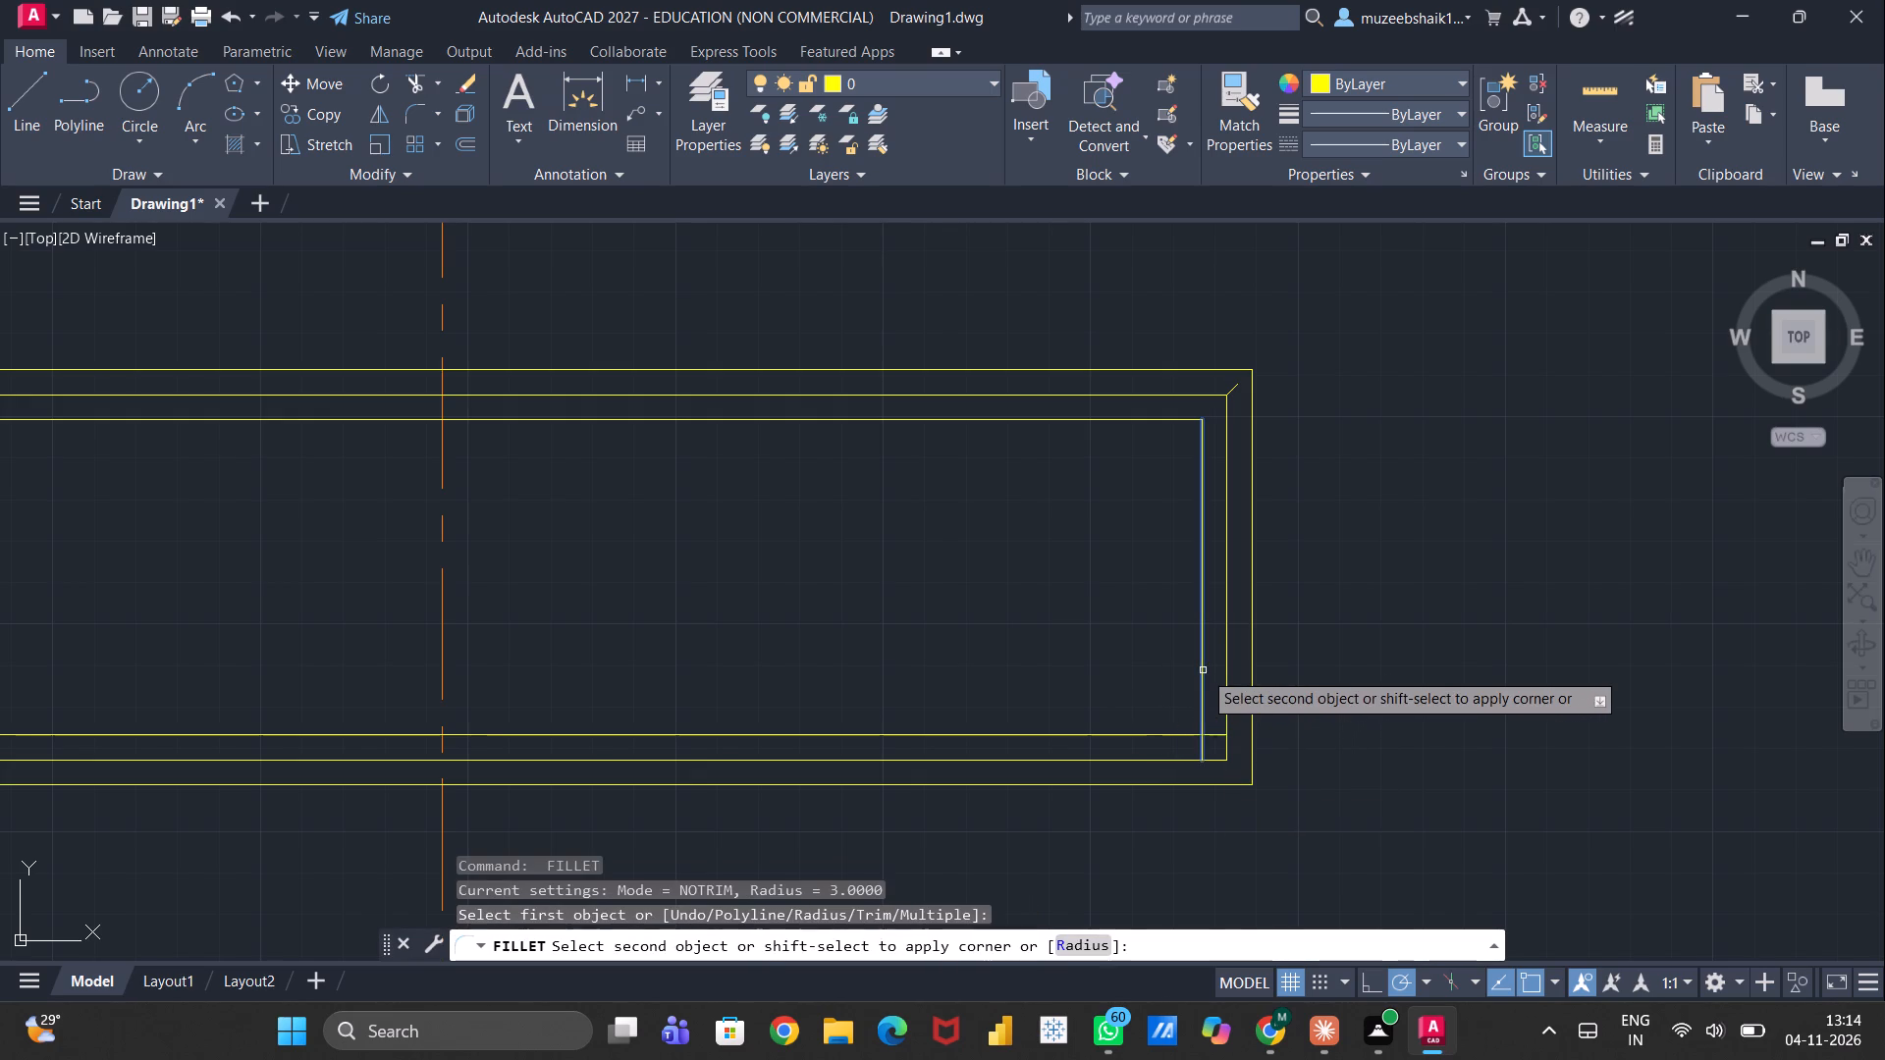
key(Escape)
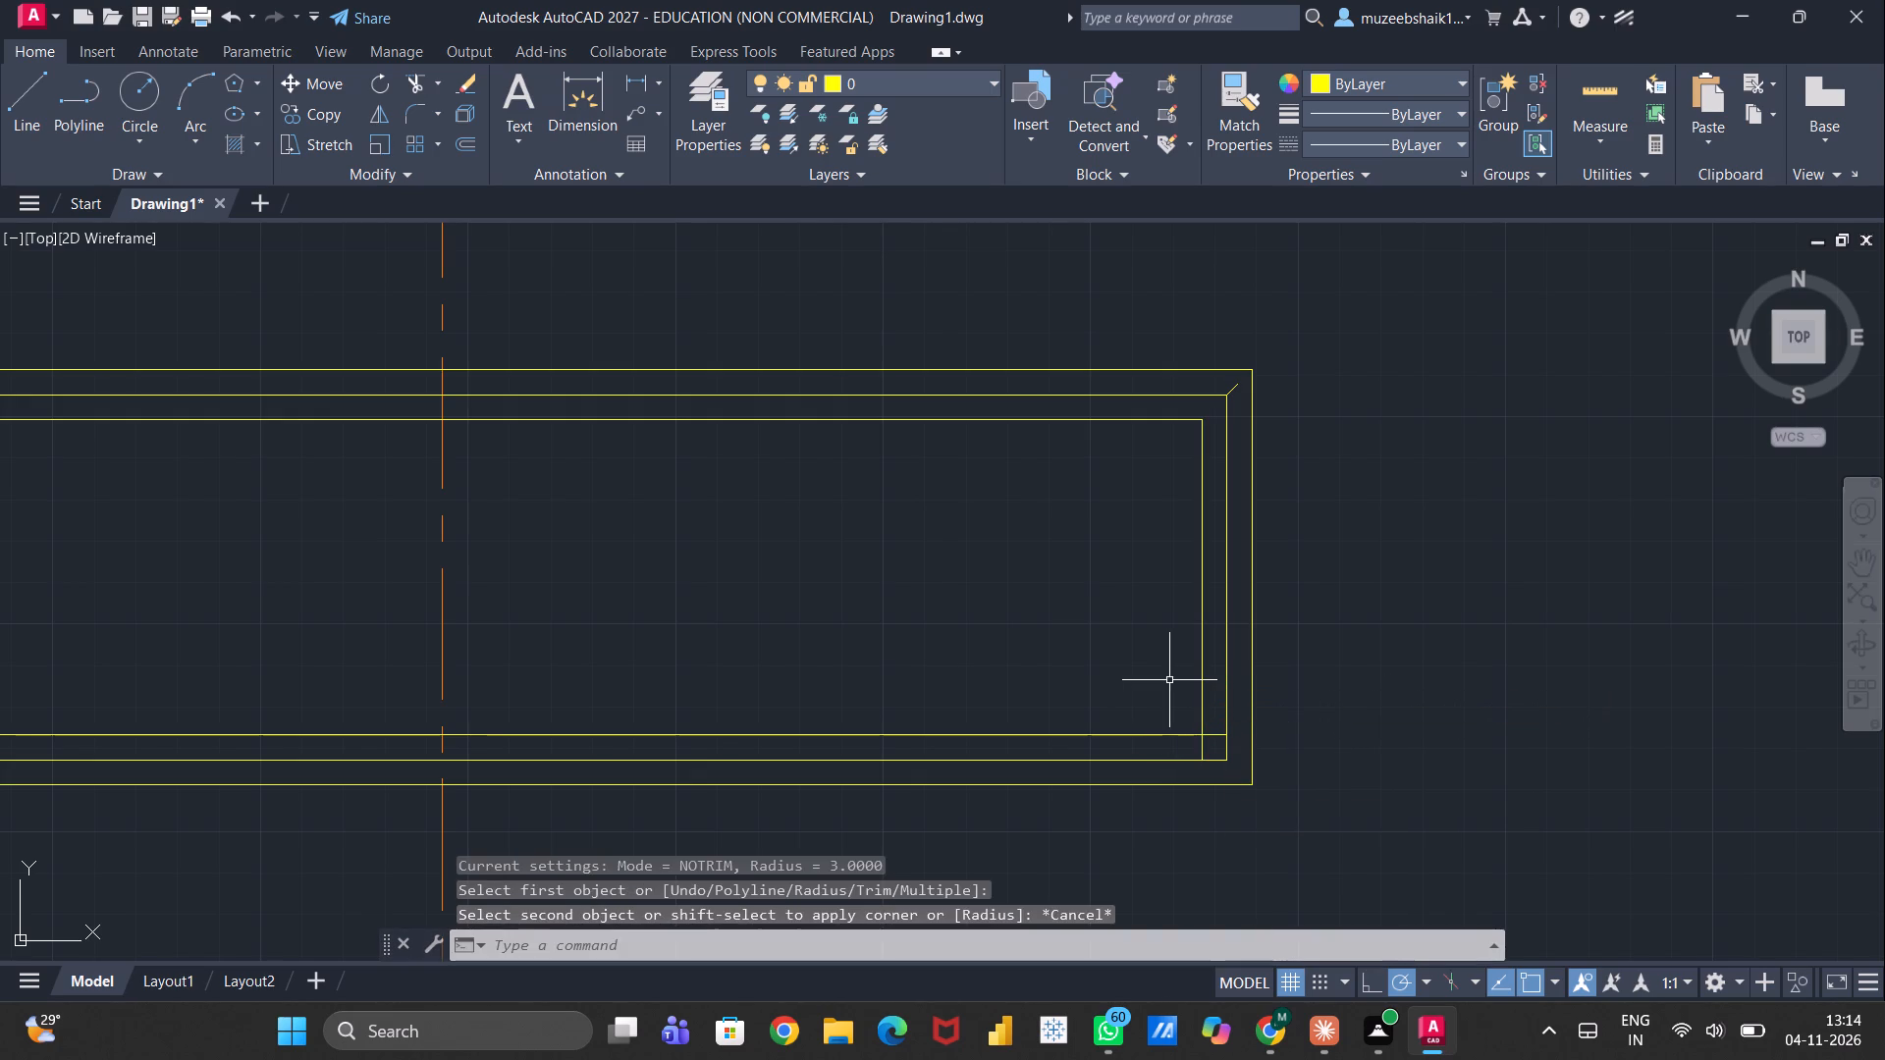
key(space)
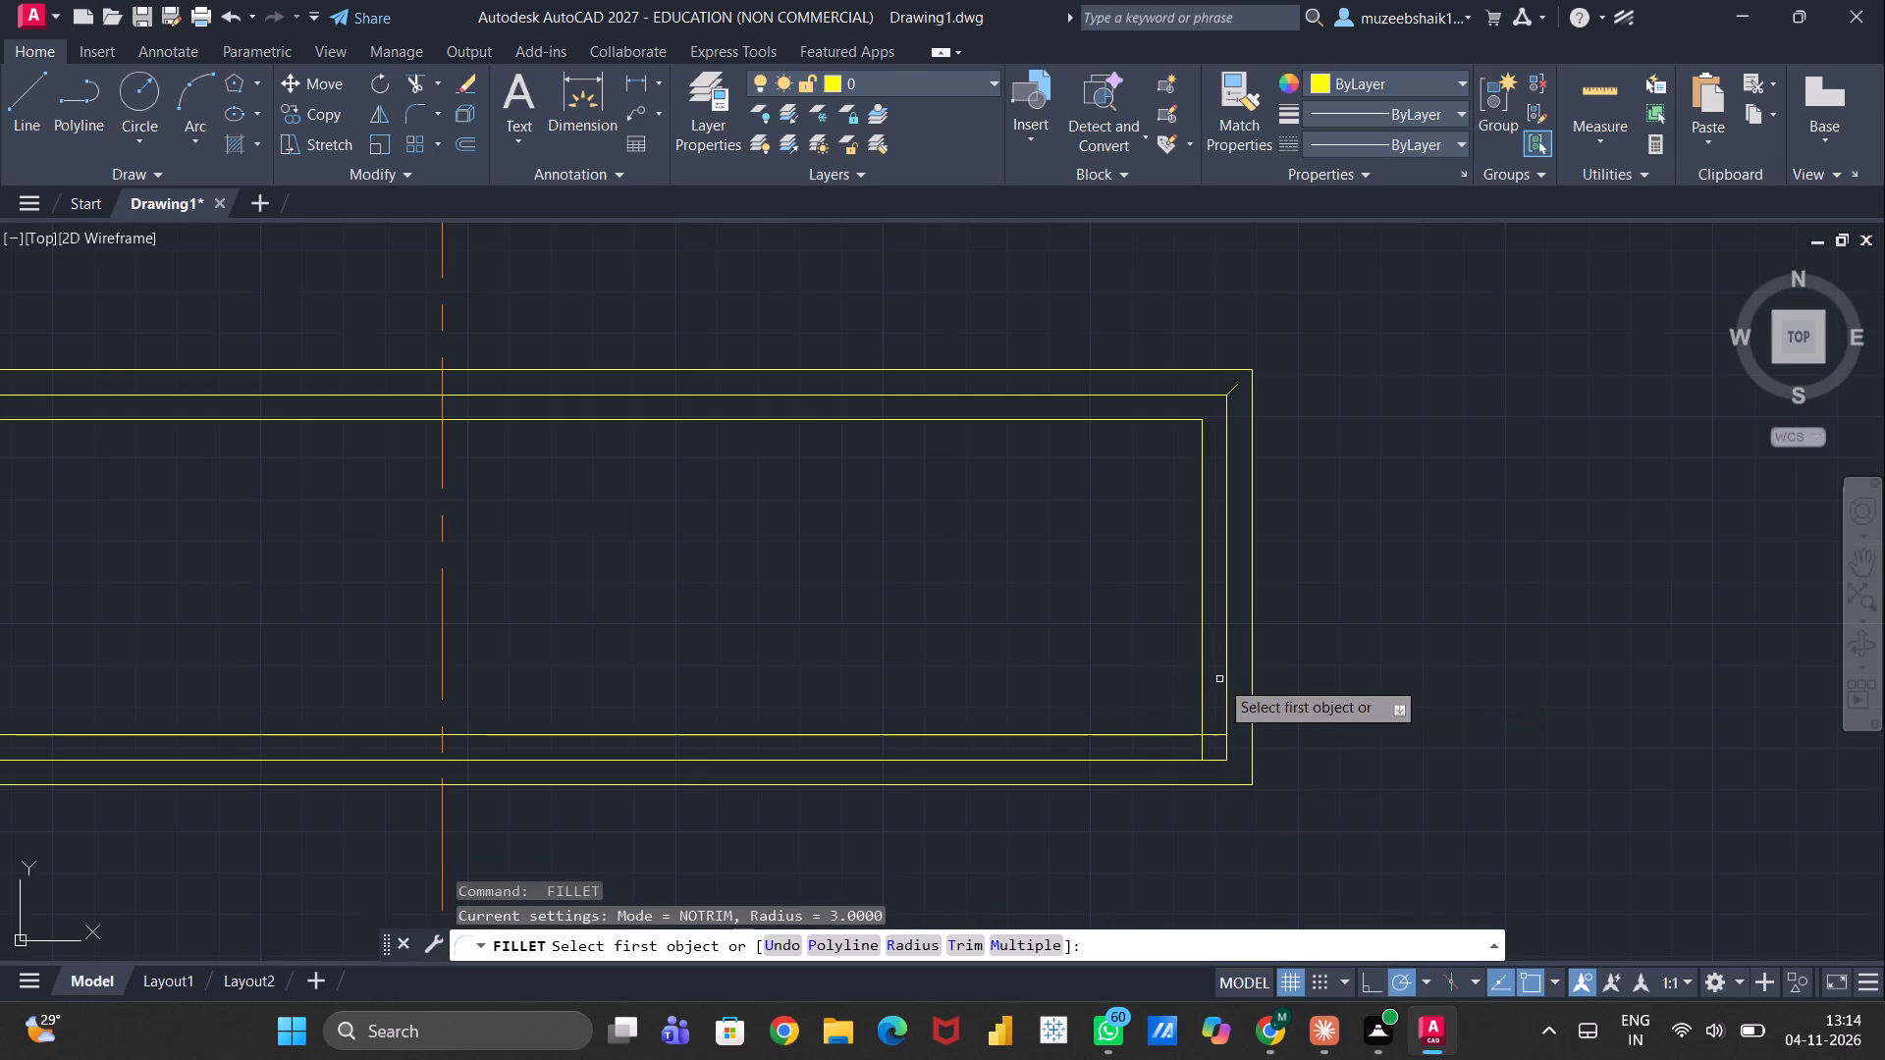
shift+click(1203, 675)
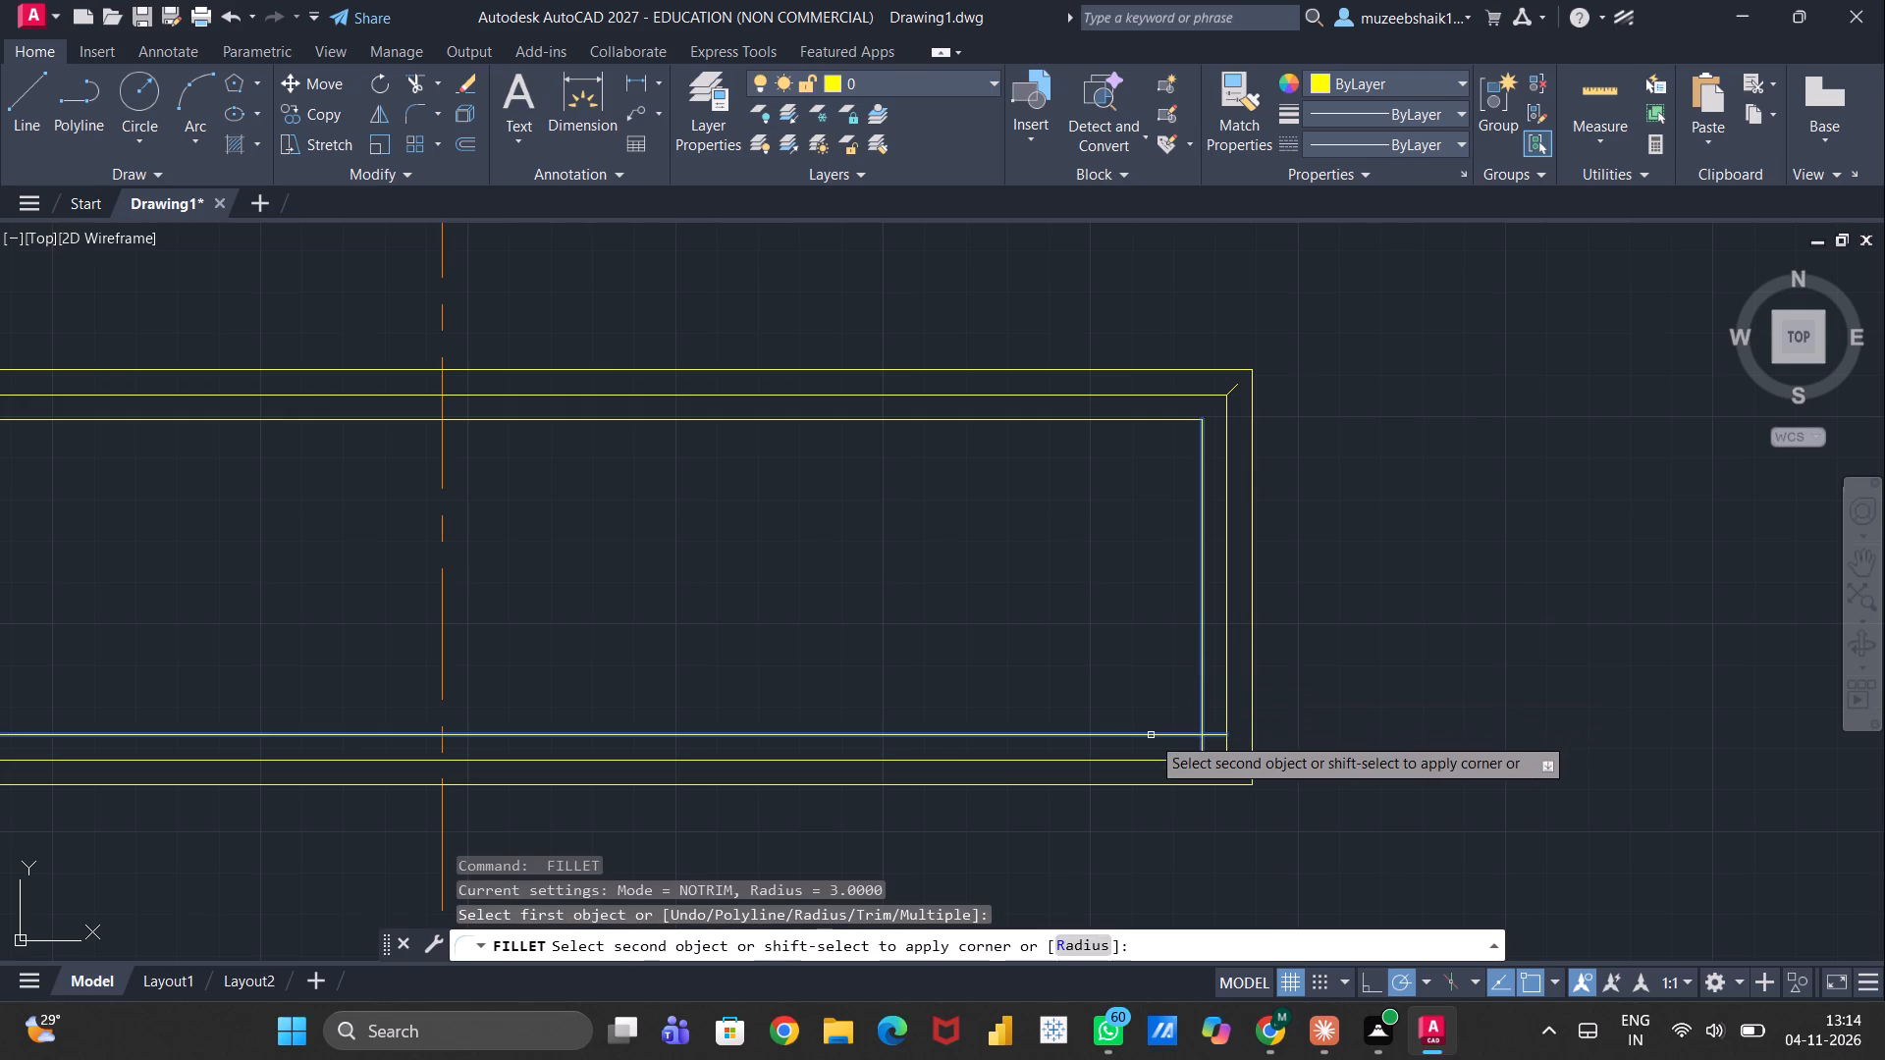
shift+click(1145, 735)
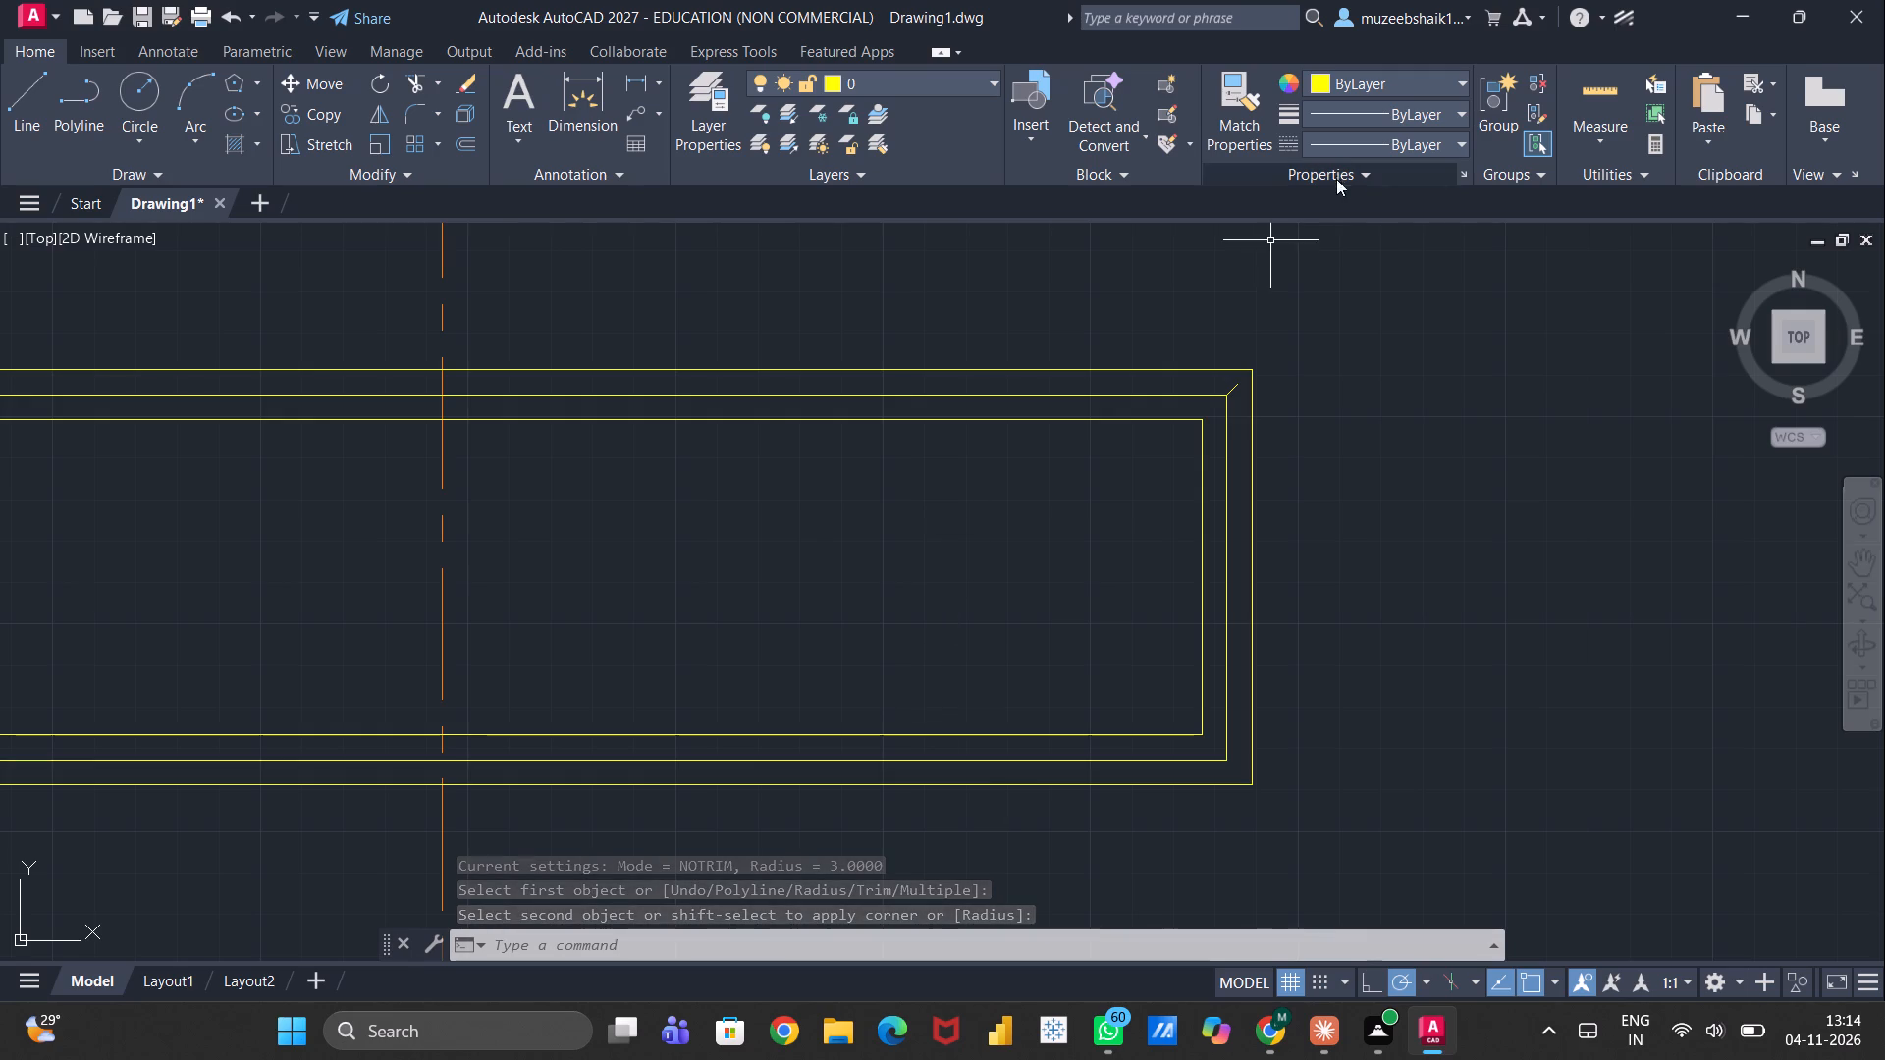
Move the innermost top, right and bottom offset lines of the plan rectangle onto the Hidden layer.
click(1129, 416)
click(1200, 450)
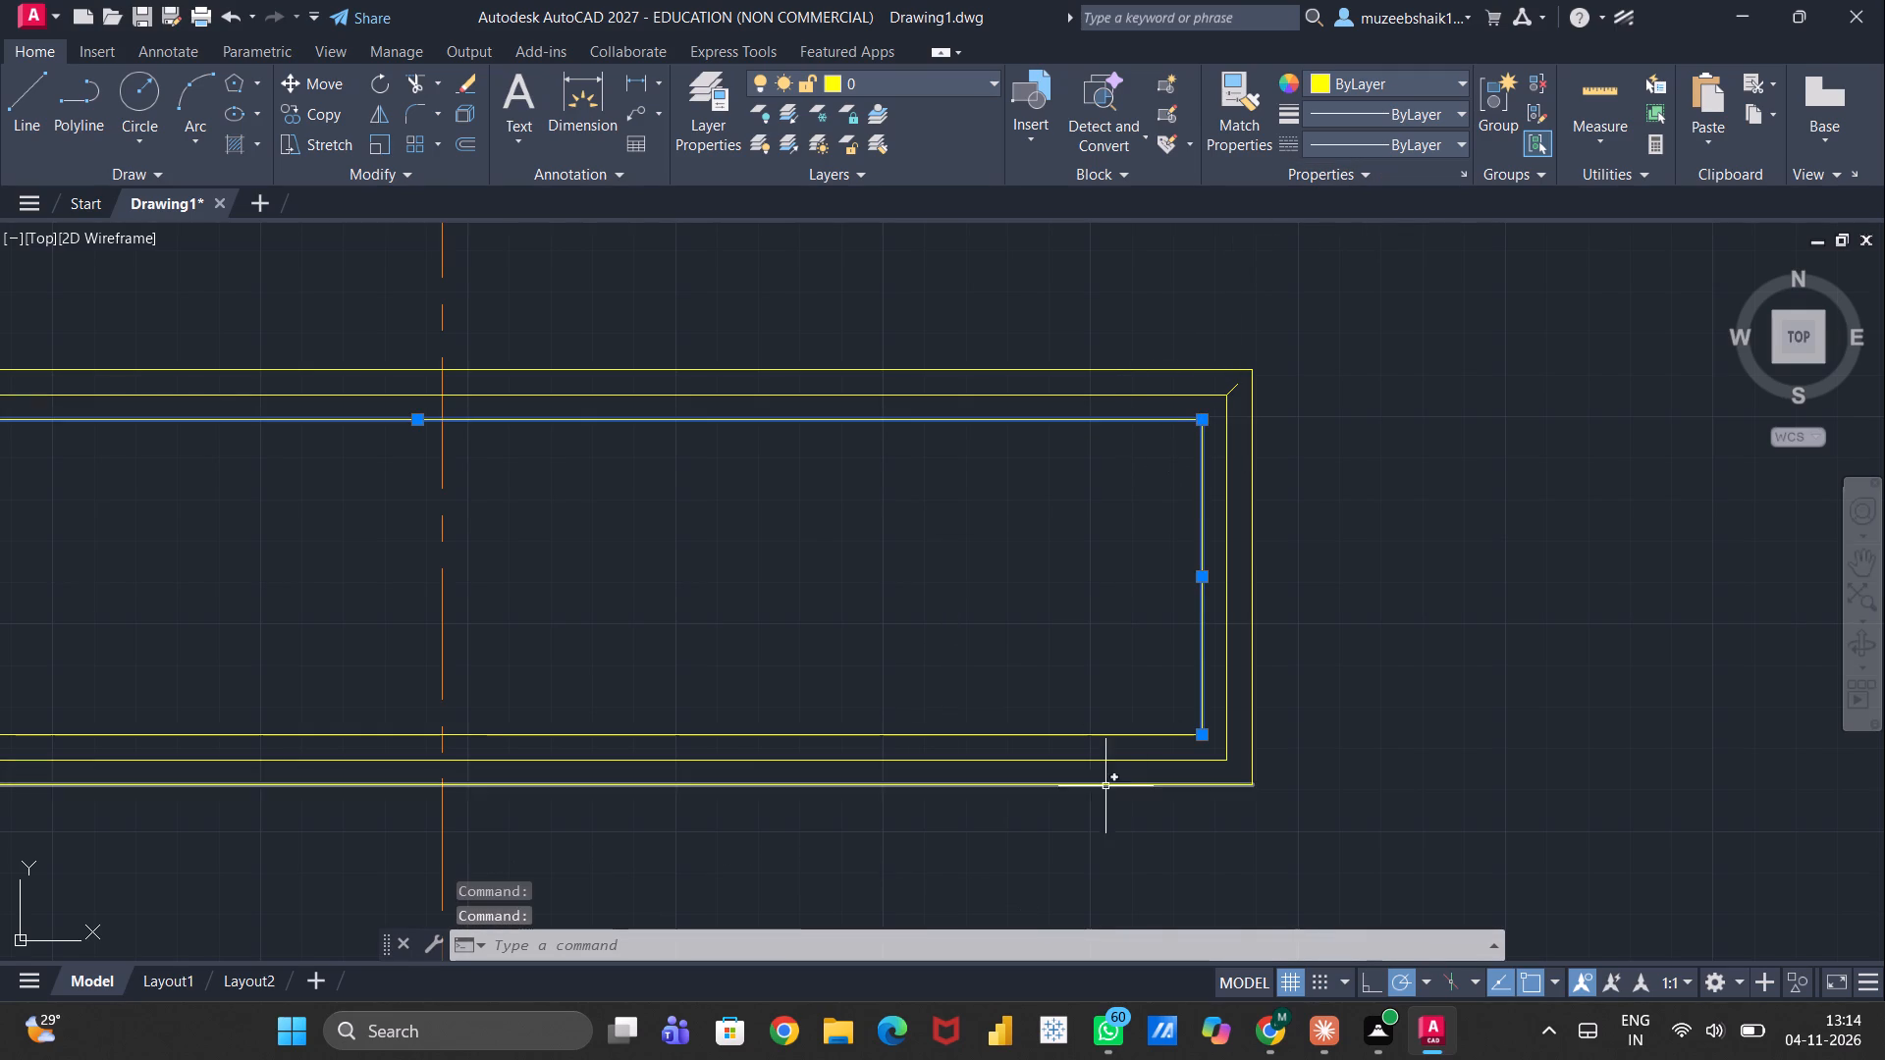
click(1076, 738)
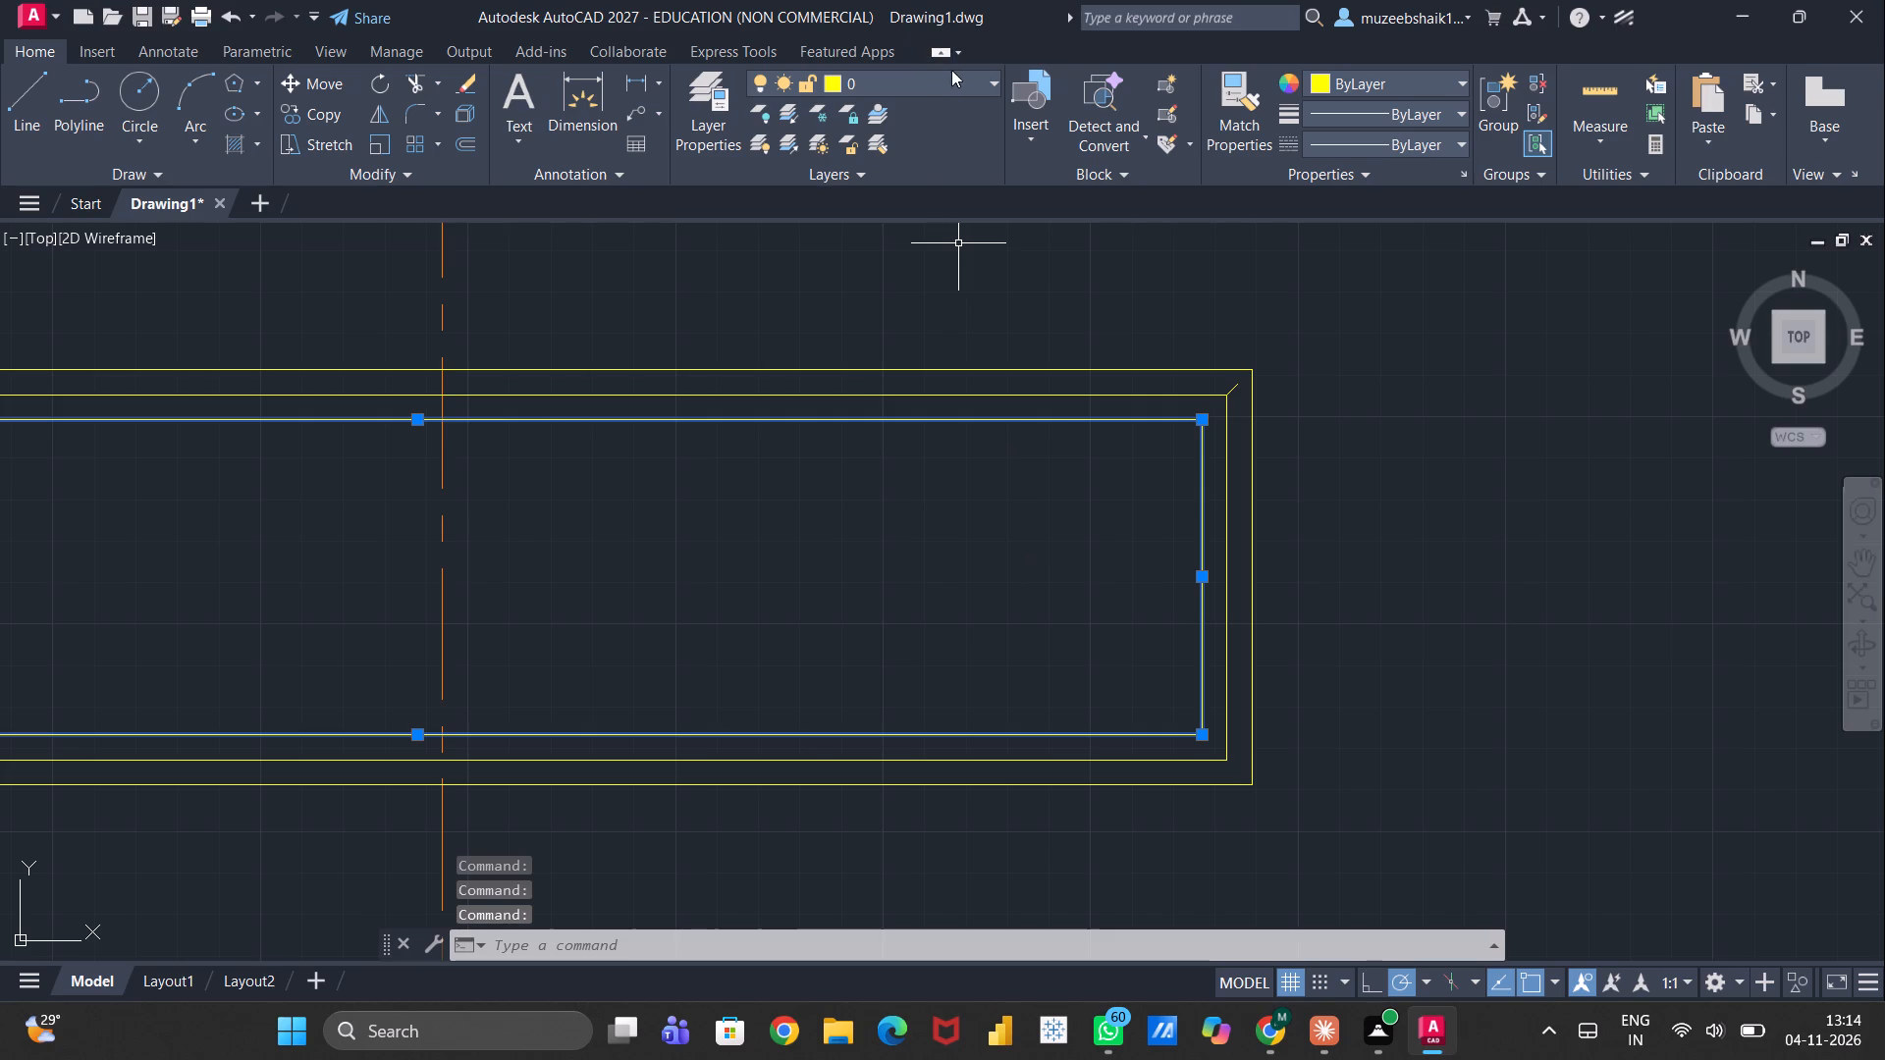
click(957, 82)
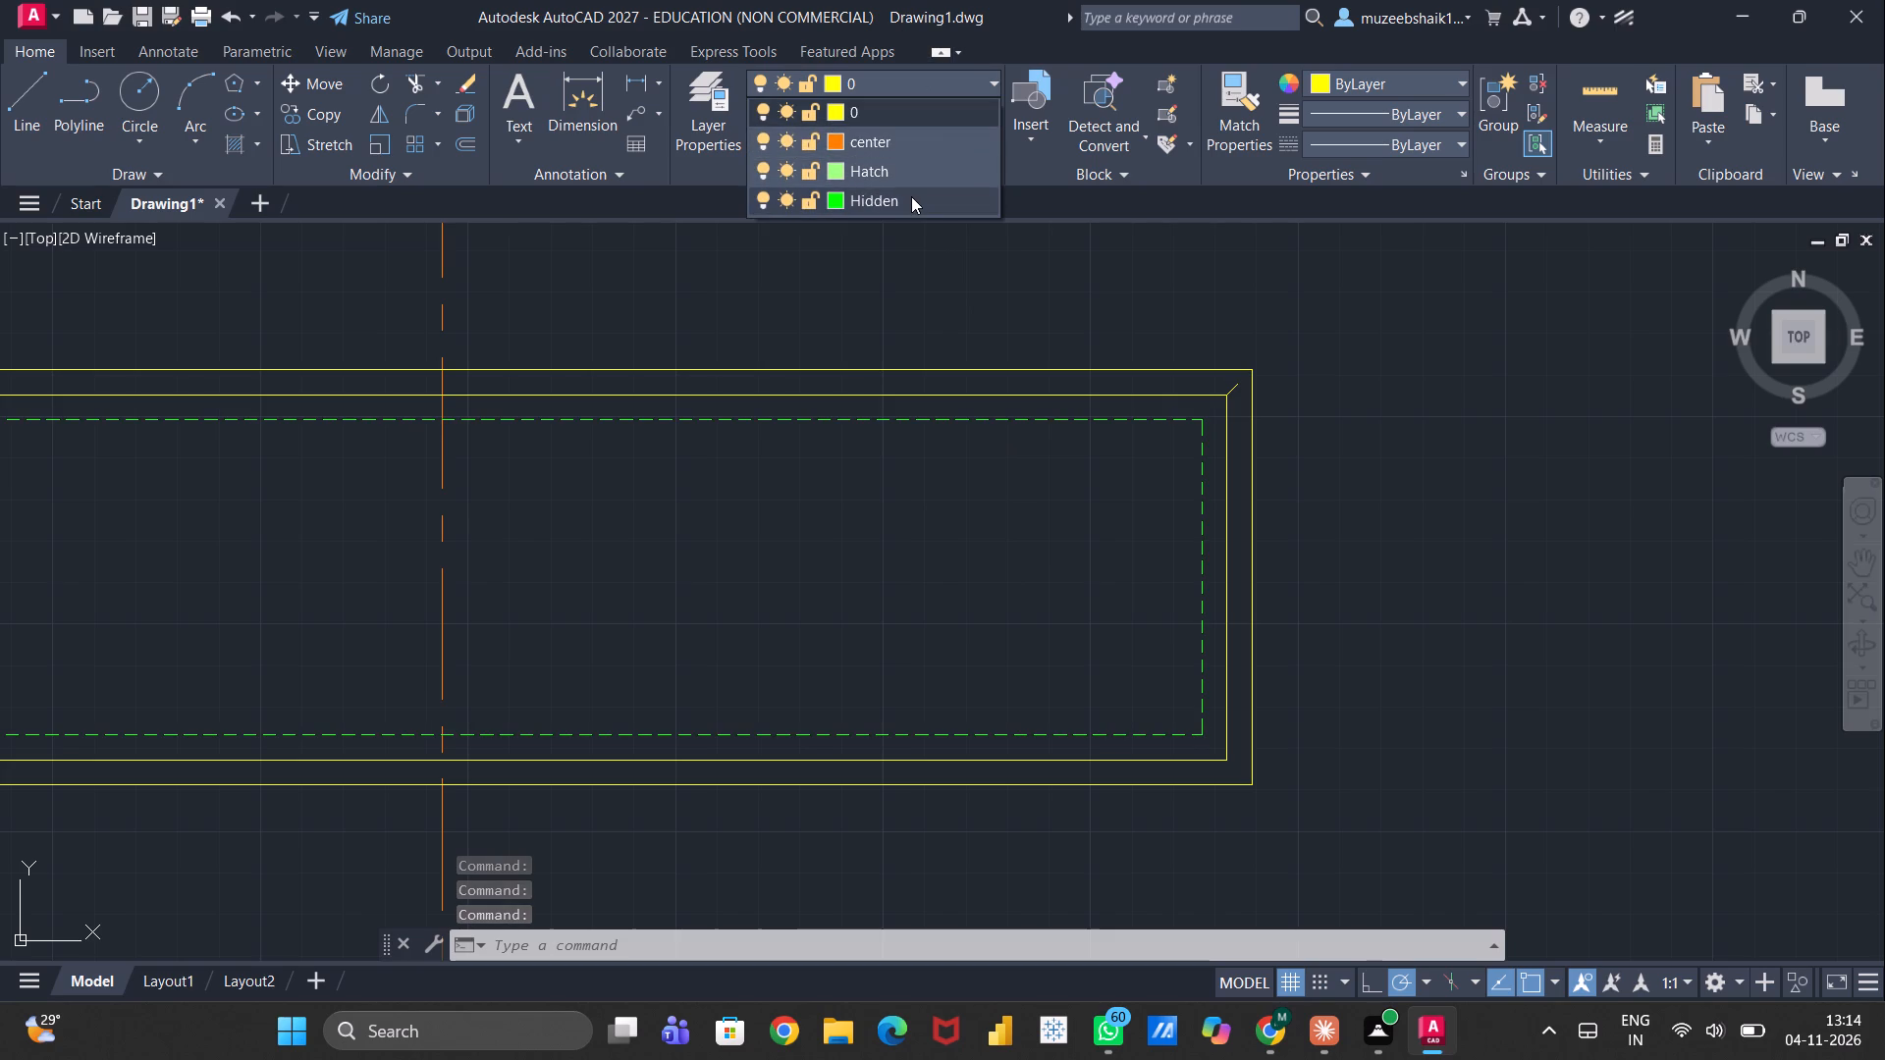
click(911, 196)
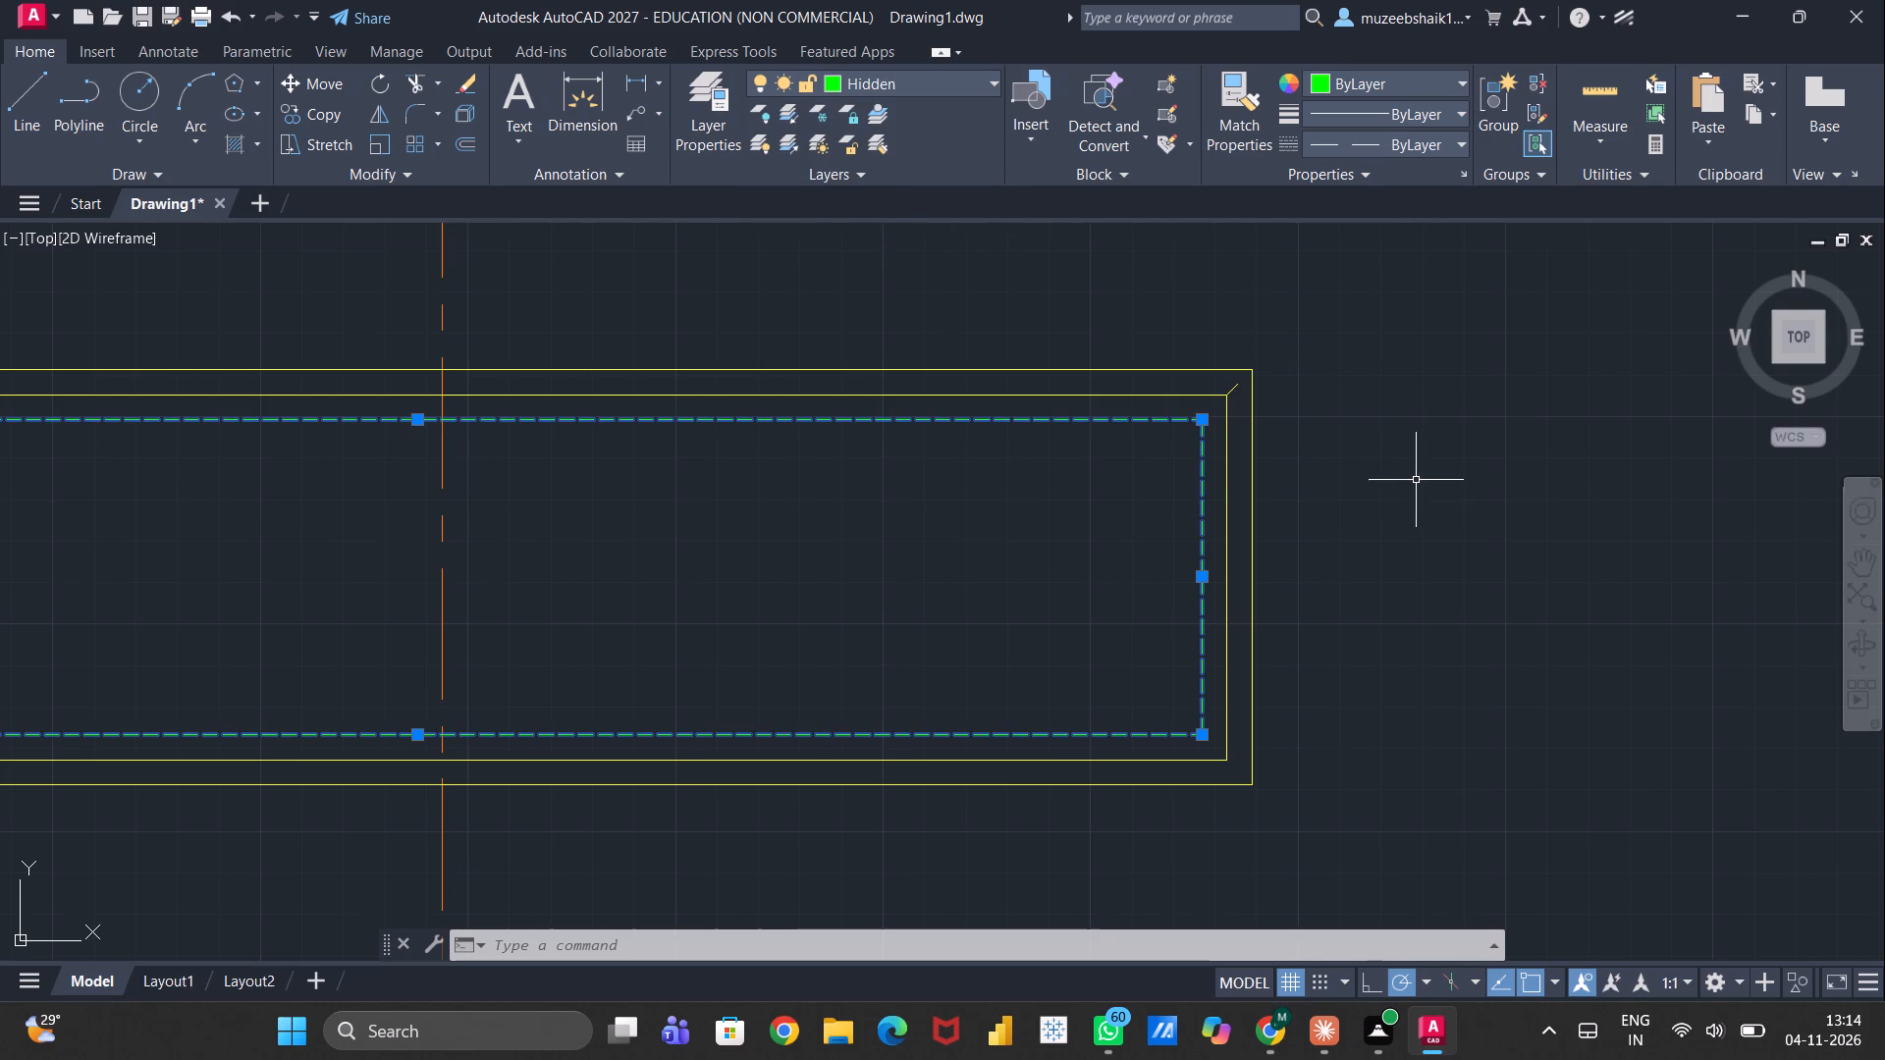
key(Escape)
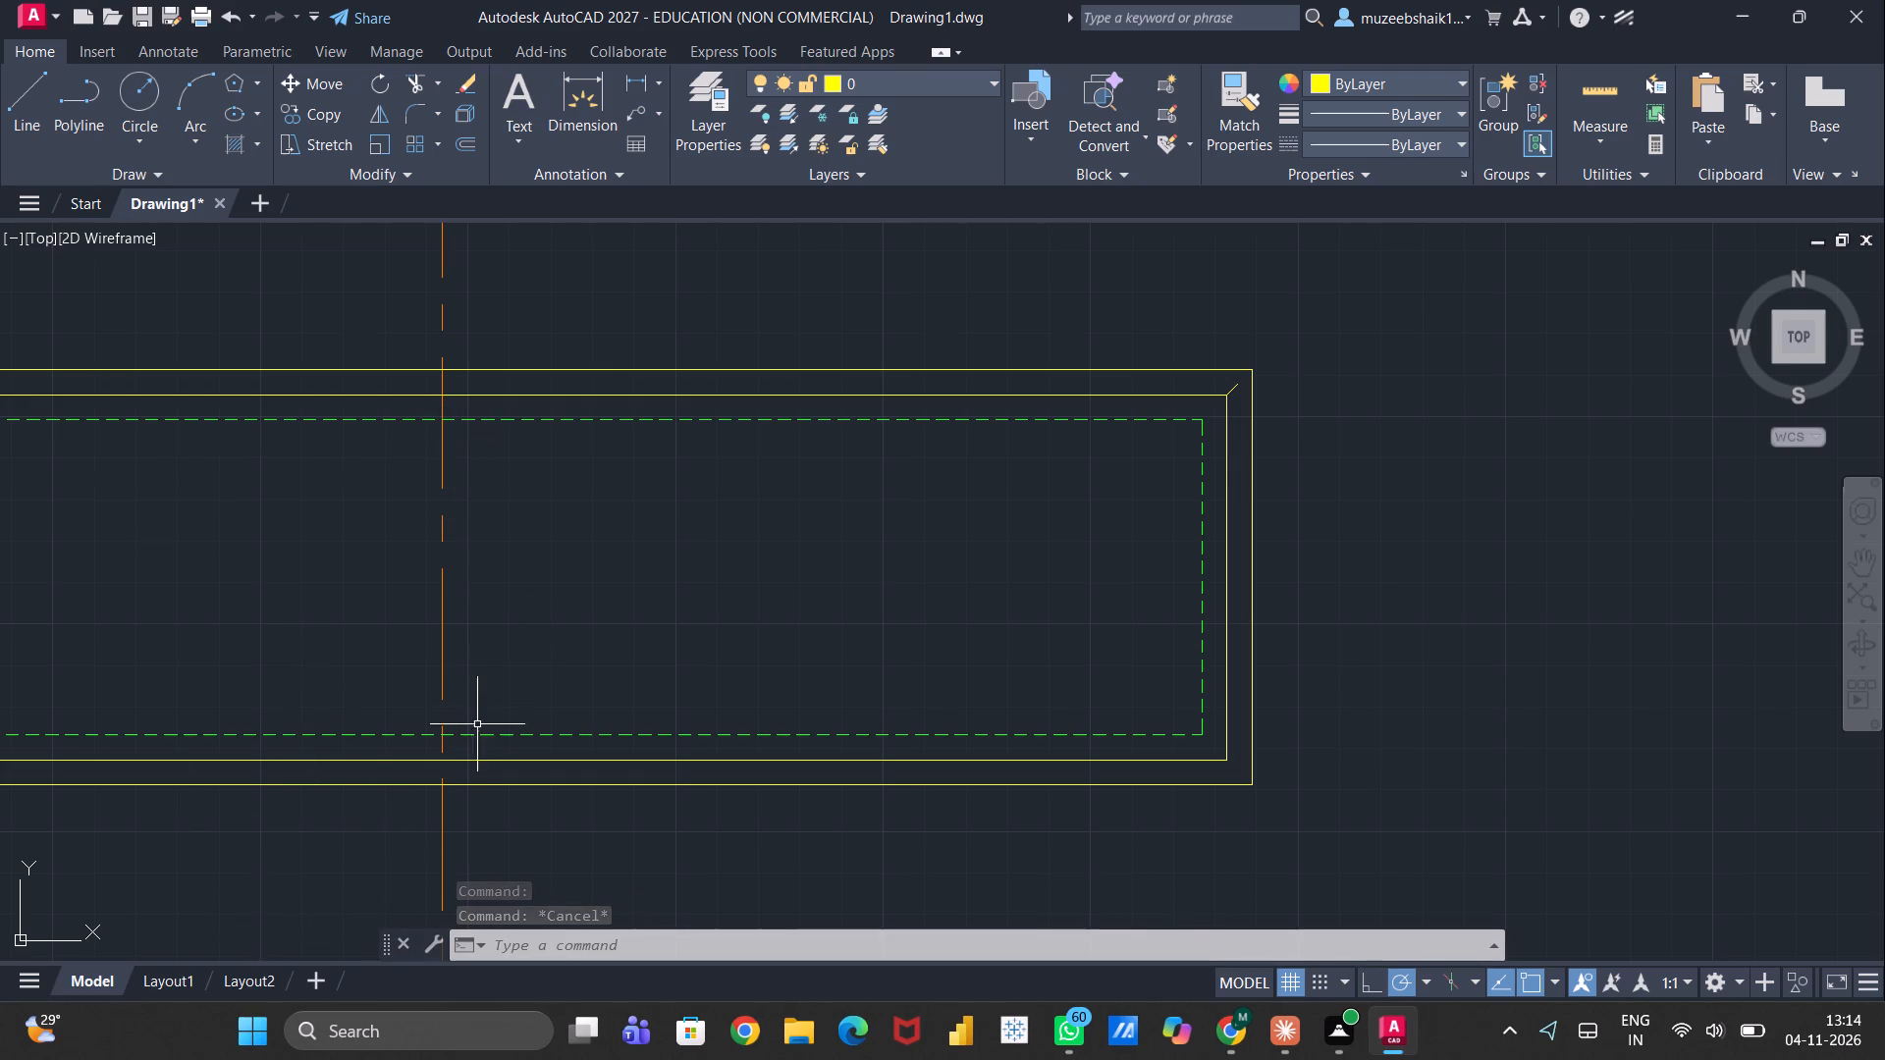
Offset the plan view's vertical centerline 12 units to the right.
key(o)
key(Return)
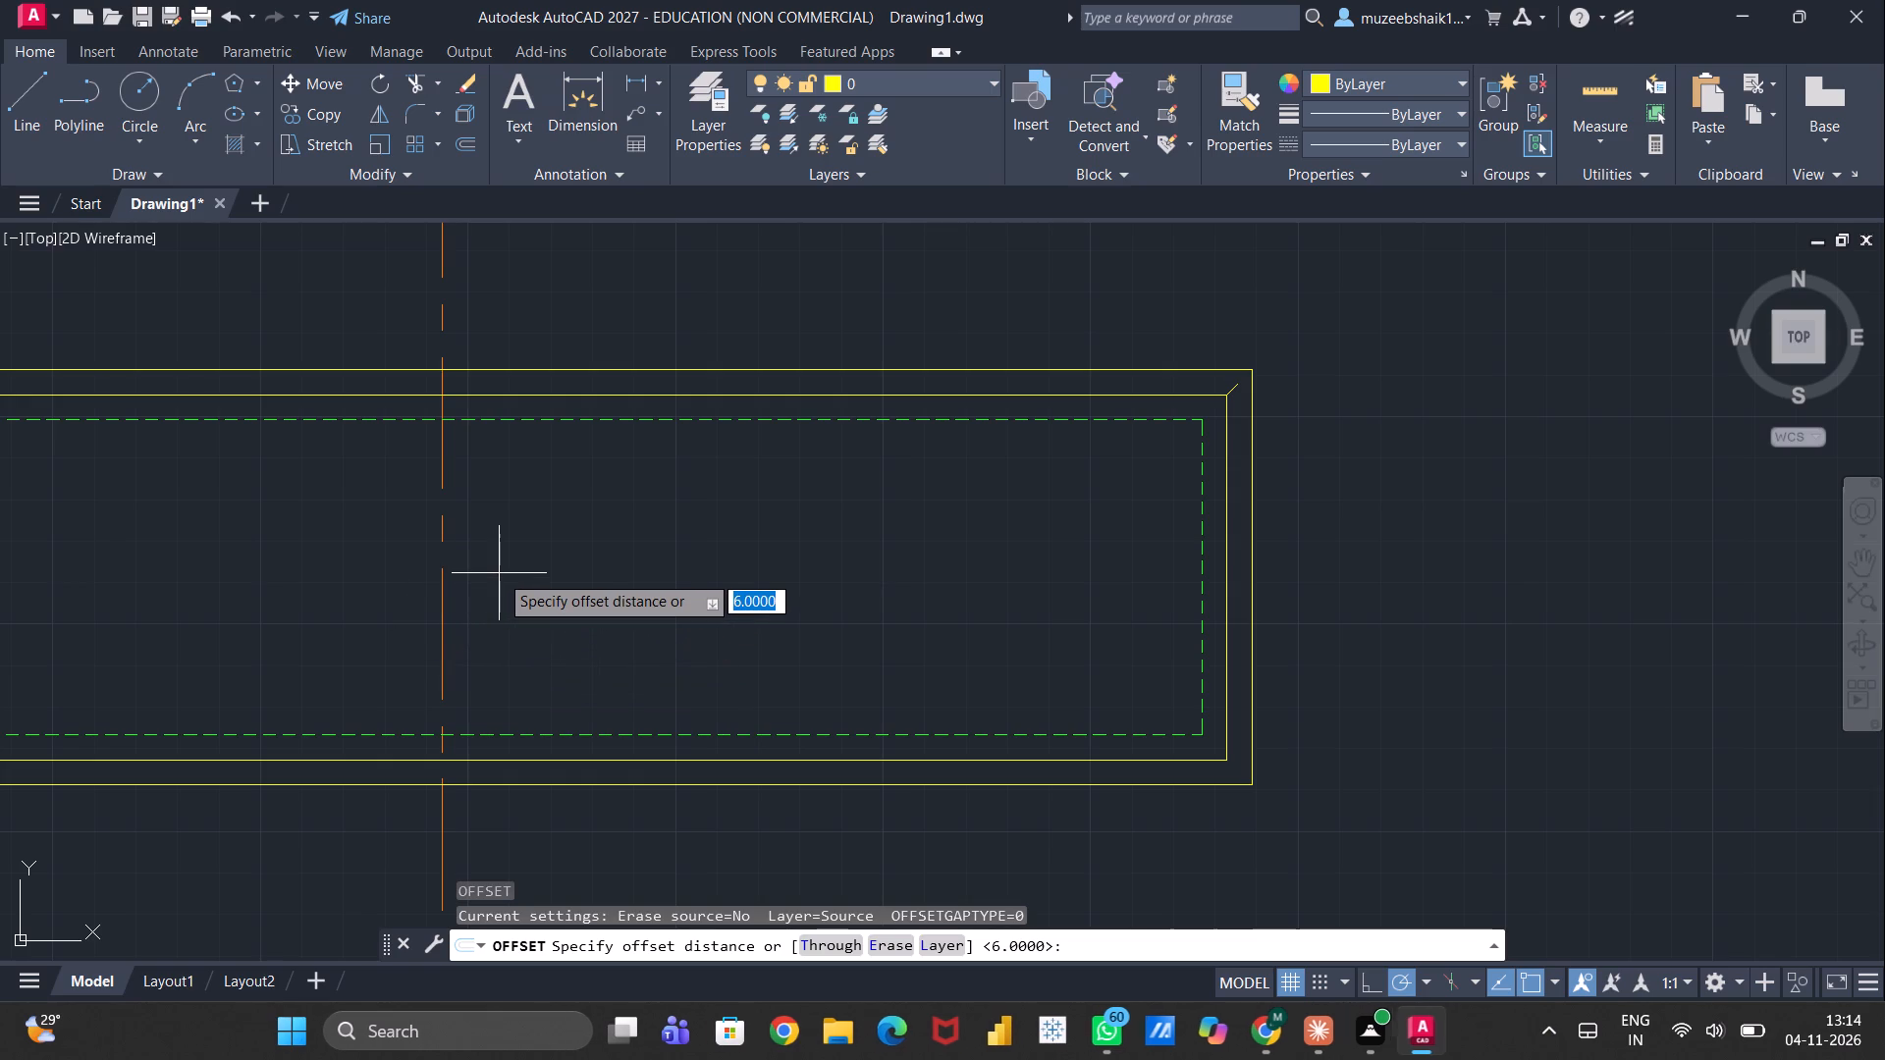
text(12)
key(Return)
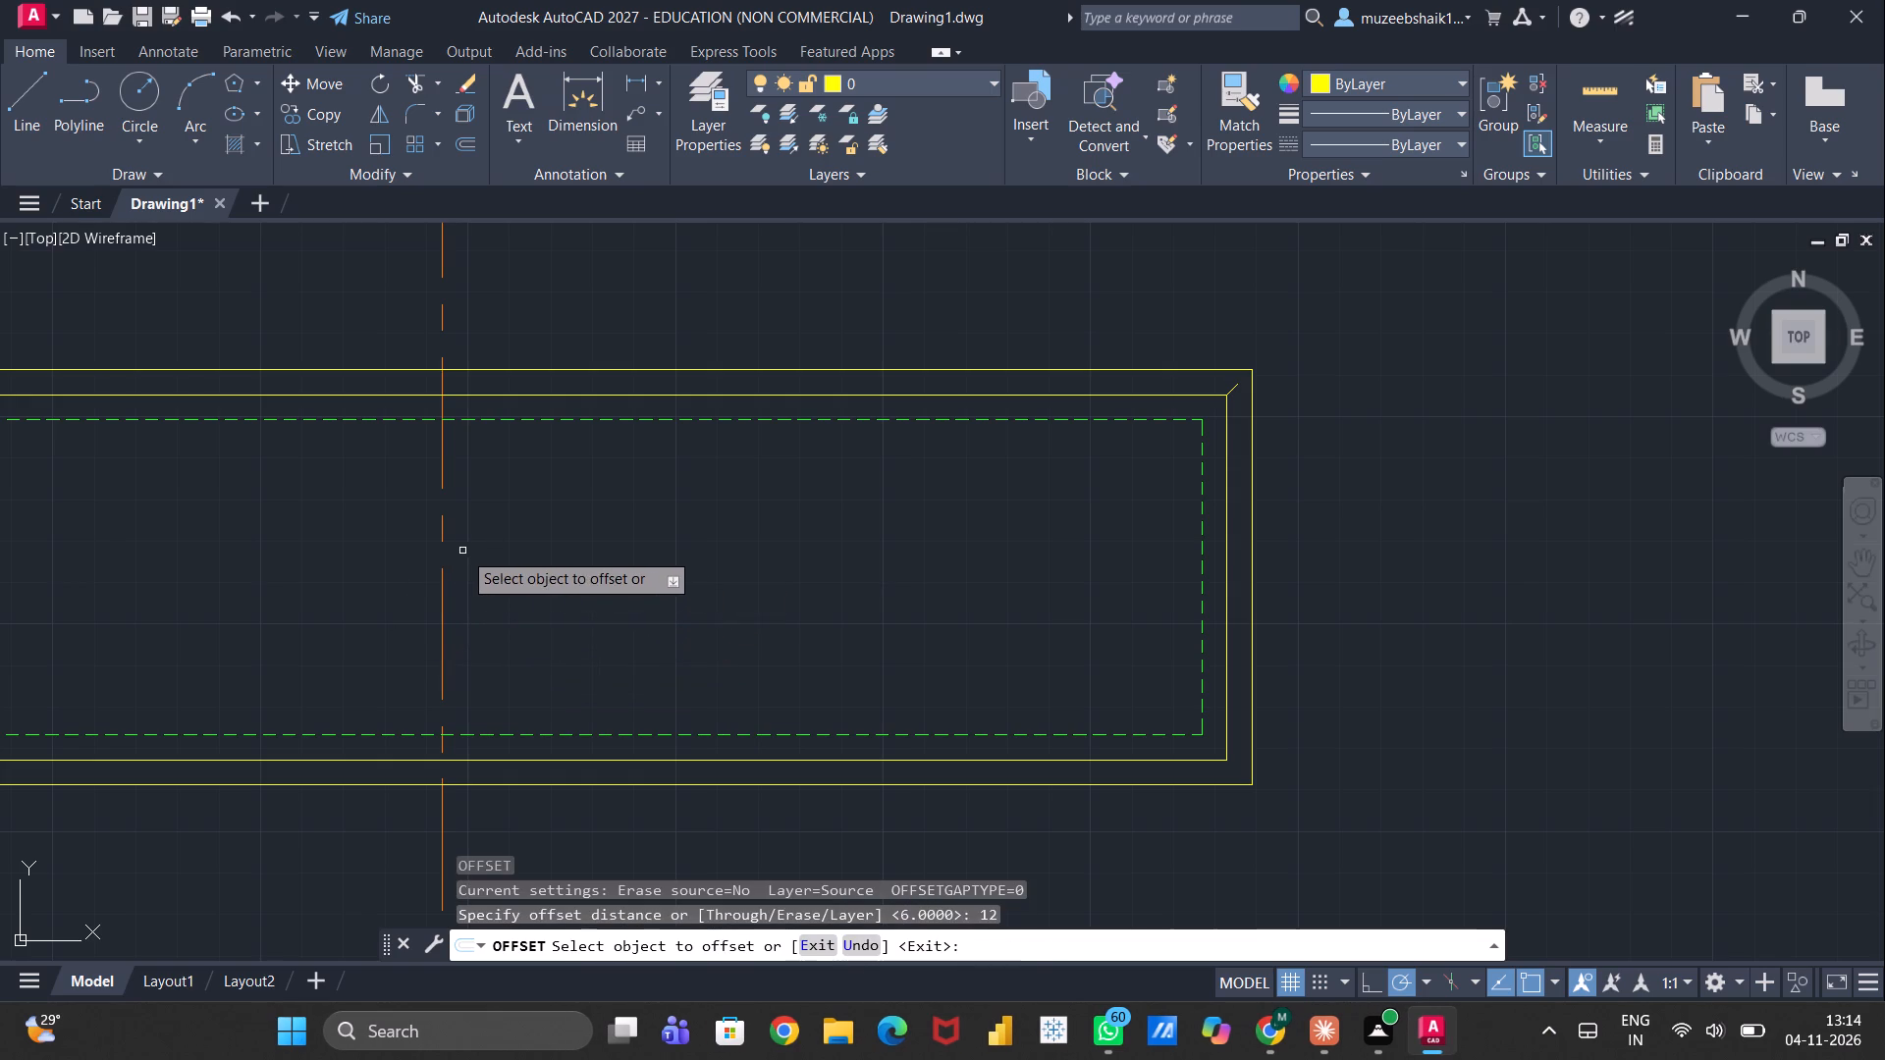
click(441, 586)
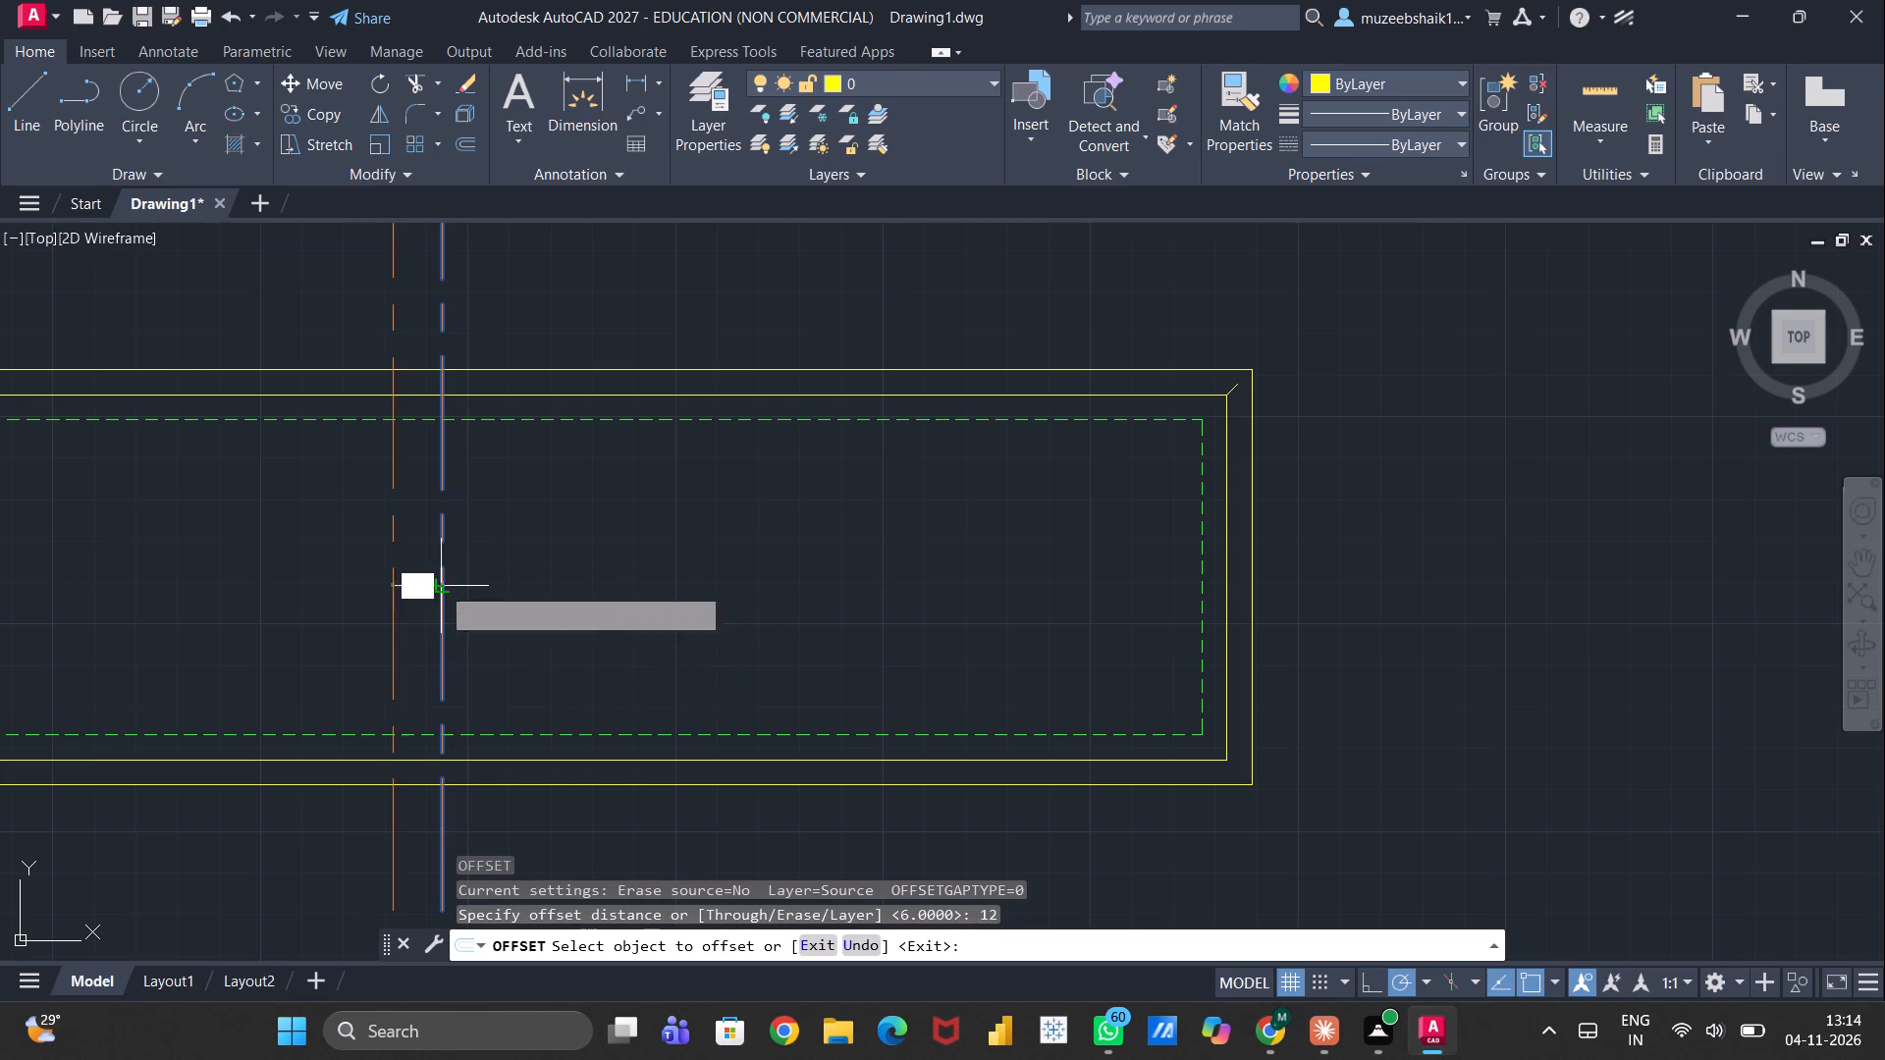
click(537, 578)
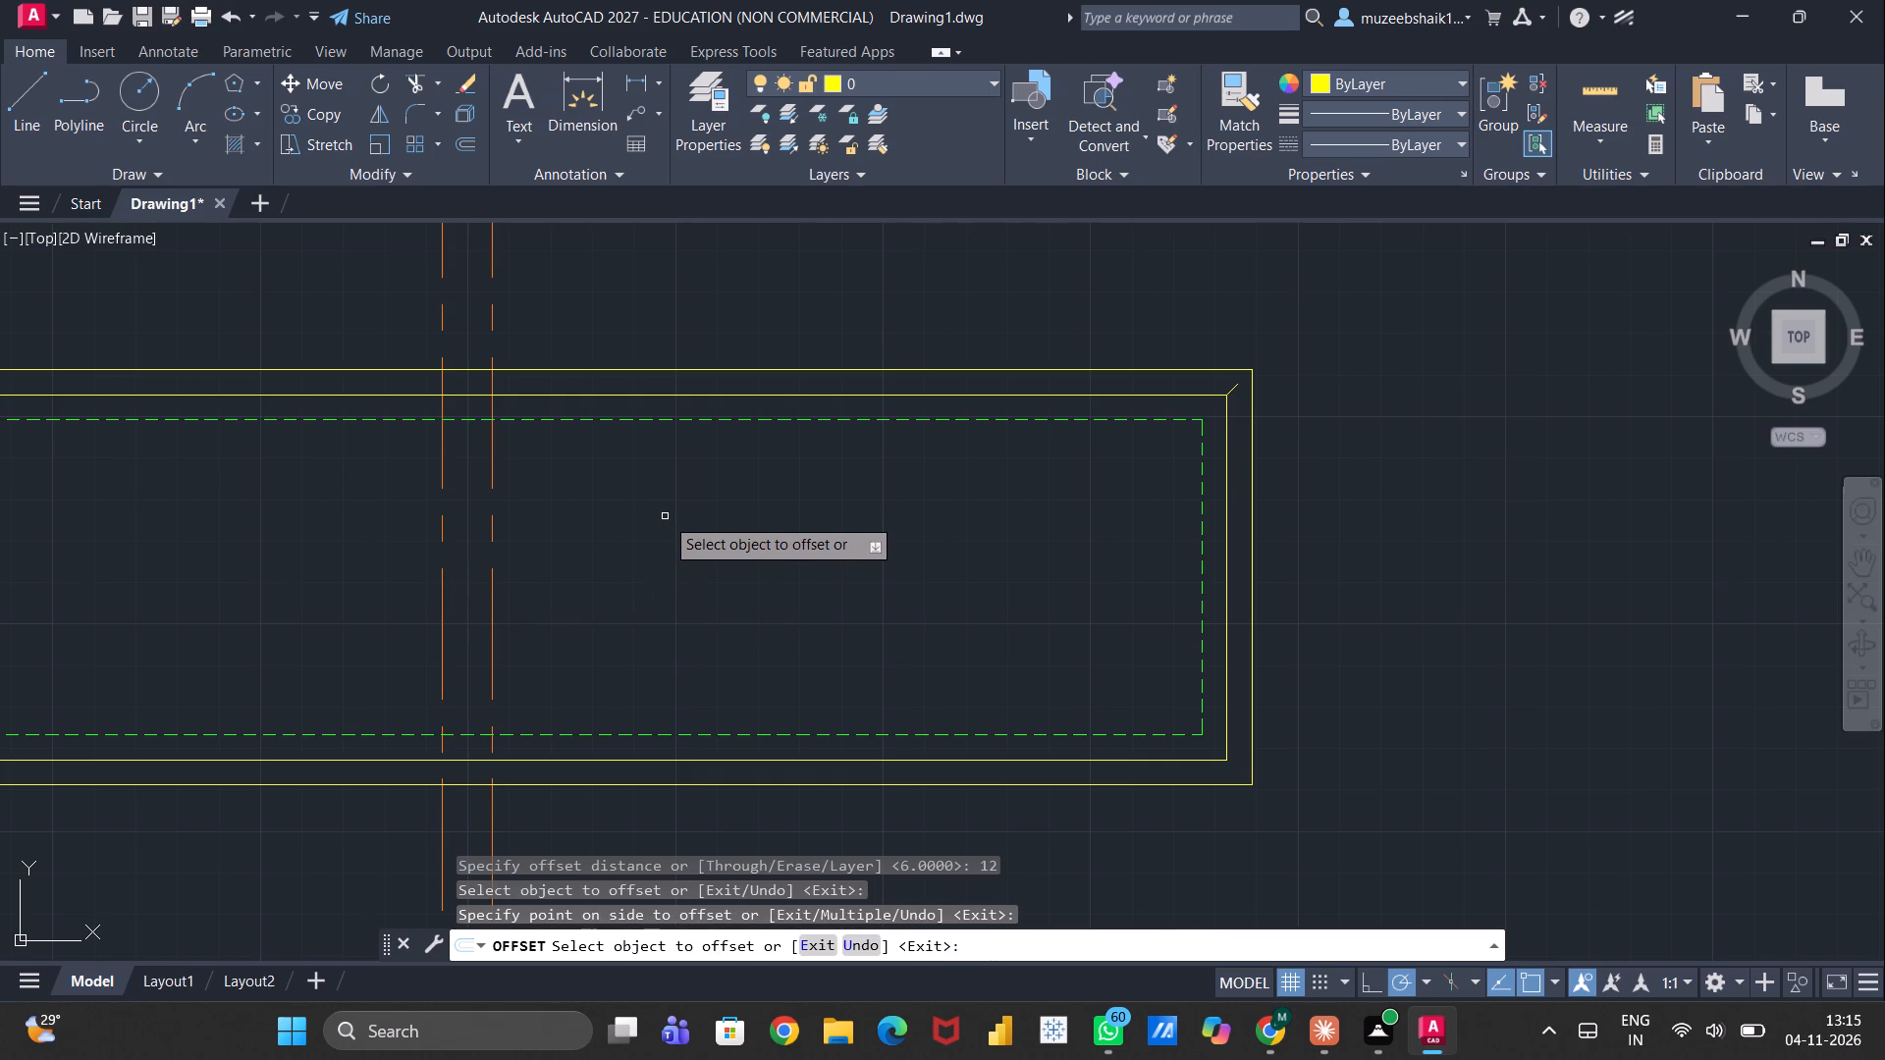
key(Escape)
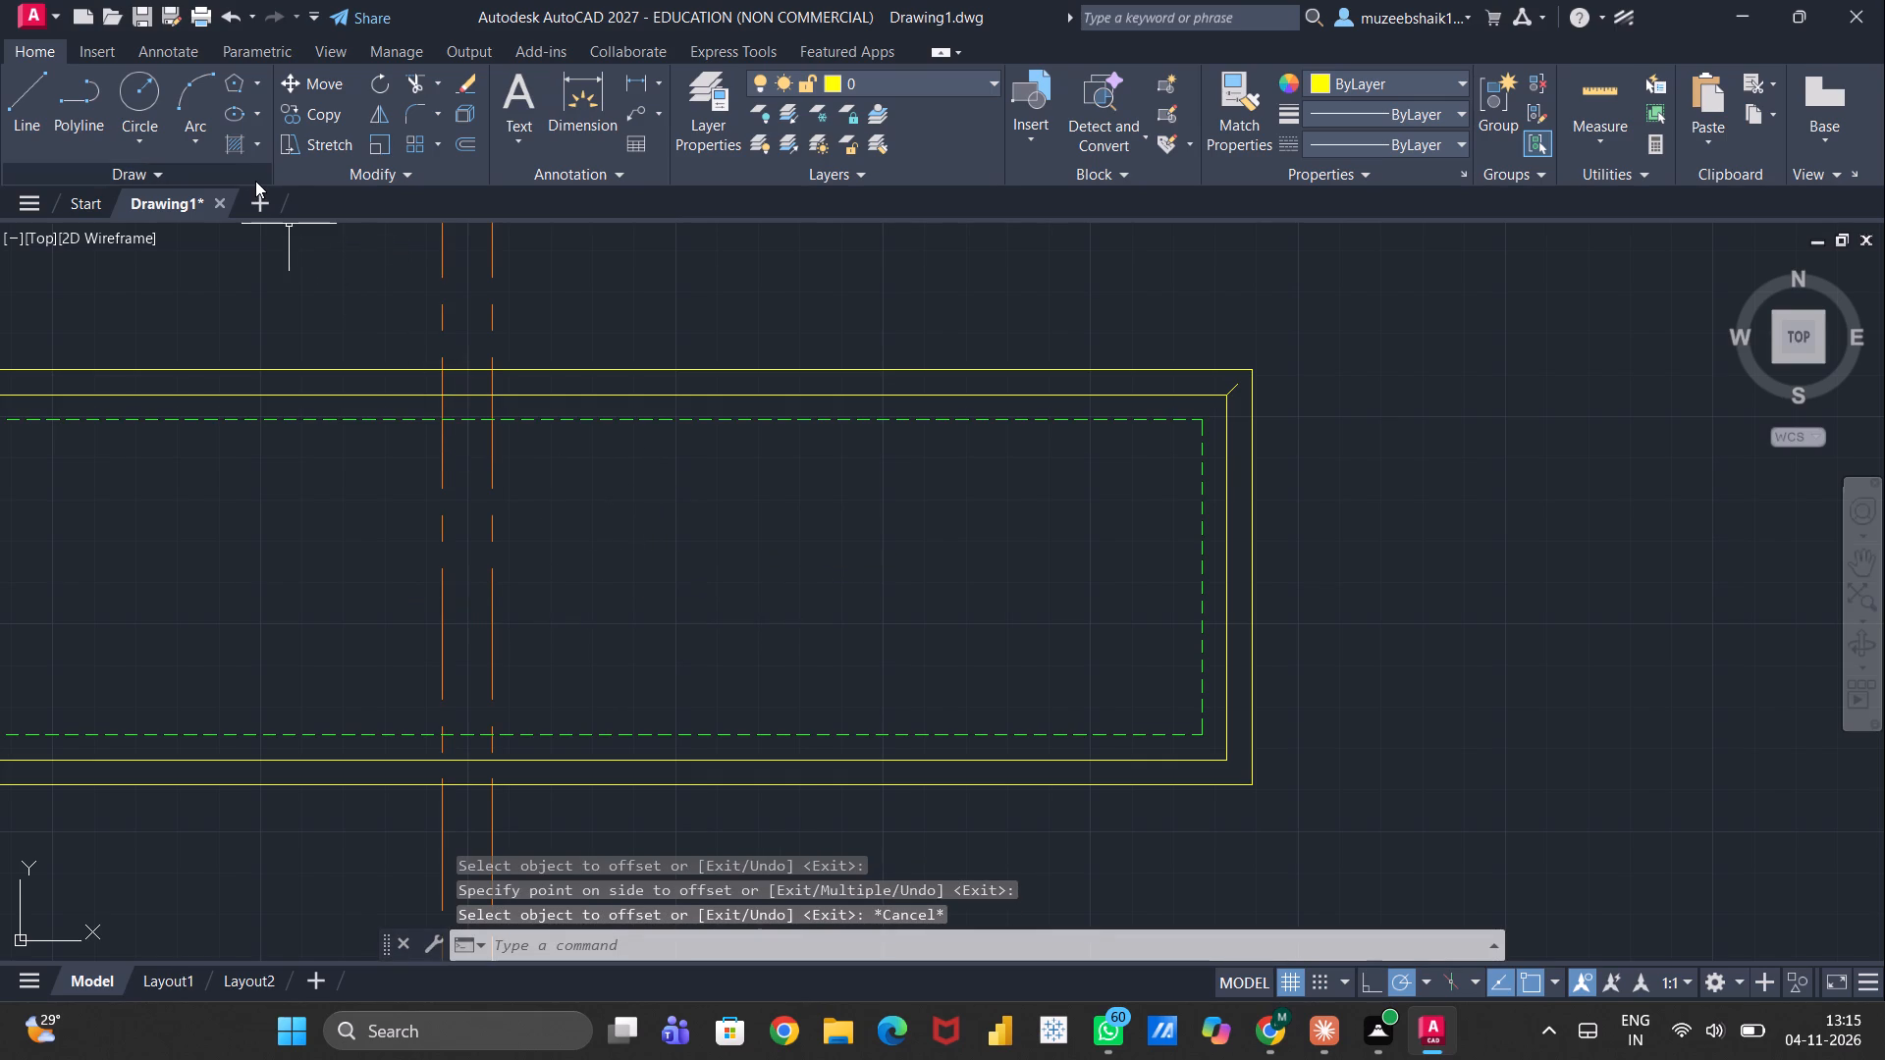
Use Fillet with the Multiple option to join the offset centerline to the hidden top and bottom lines in sharp corners.
click(413, 112)
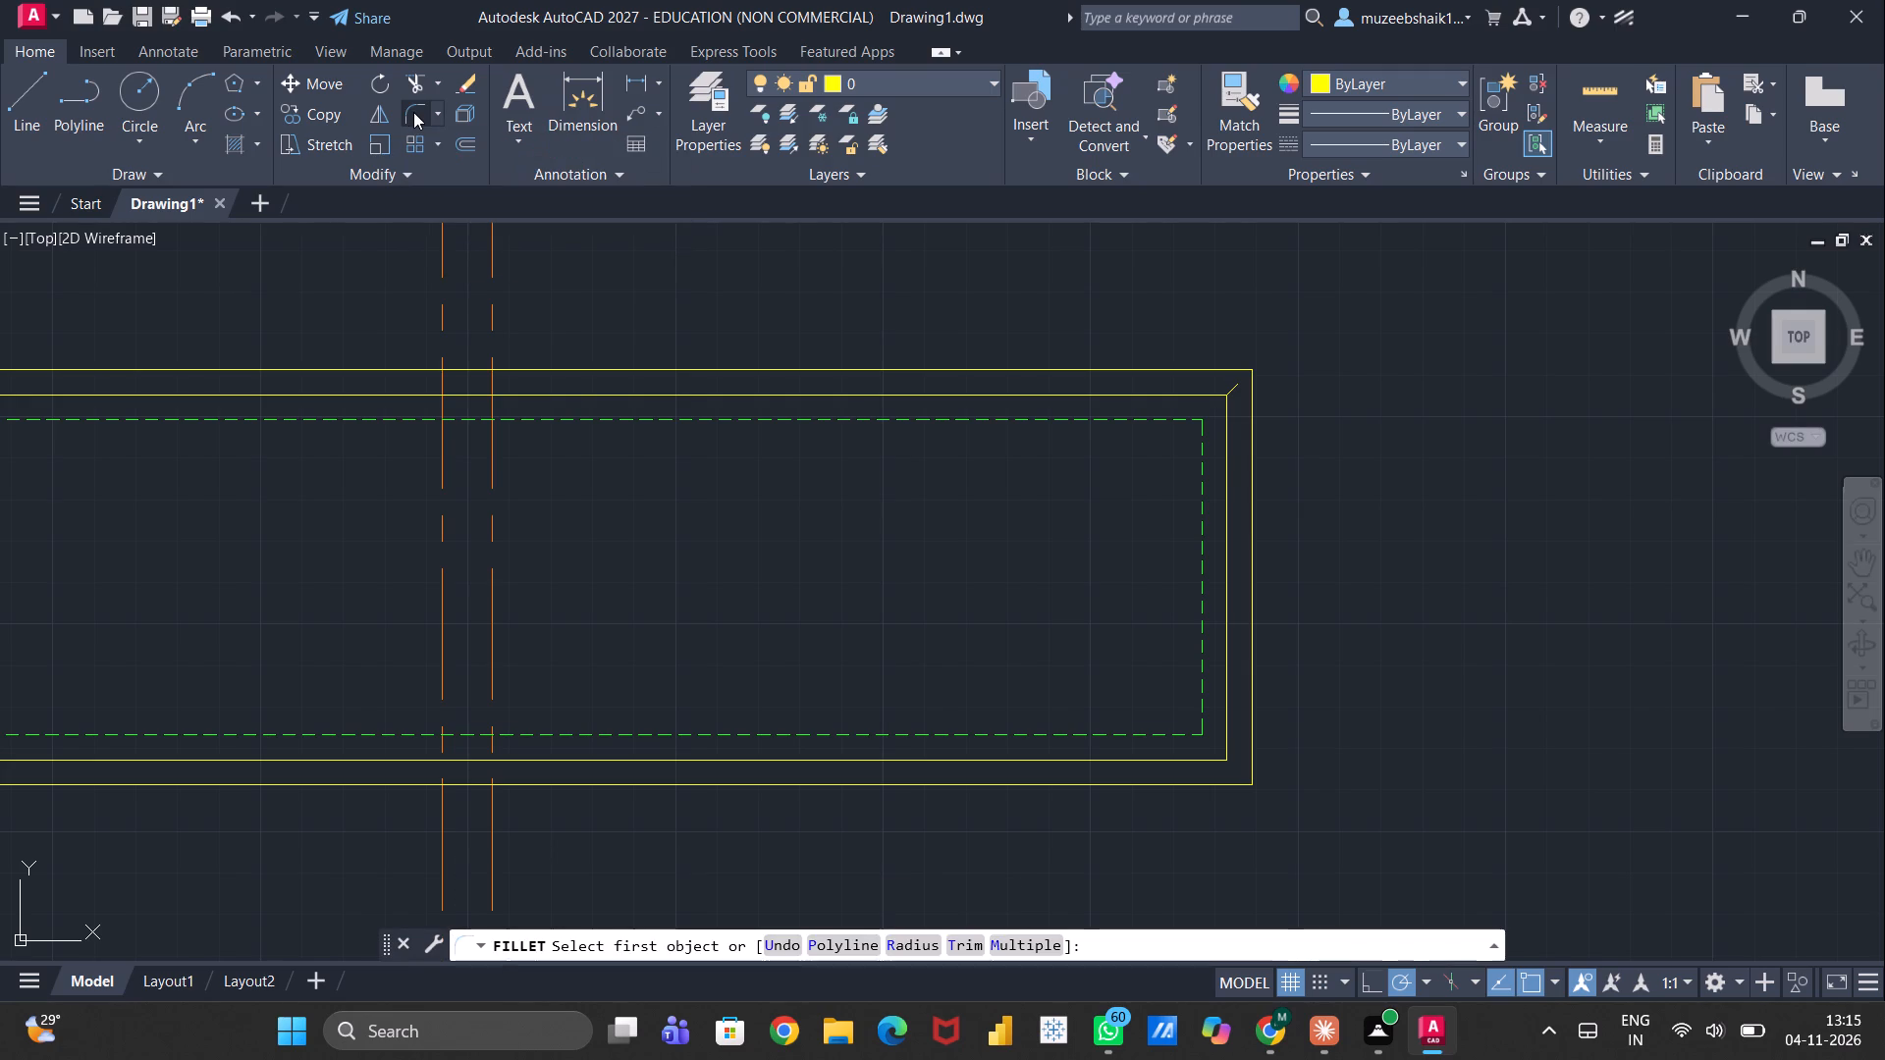
click(1007, 940)
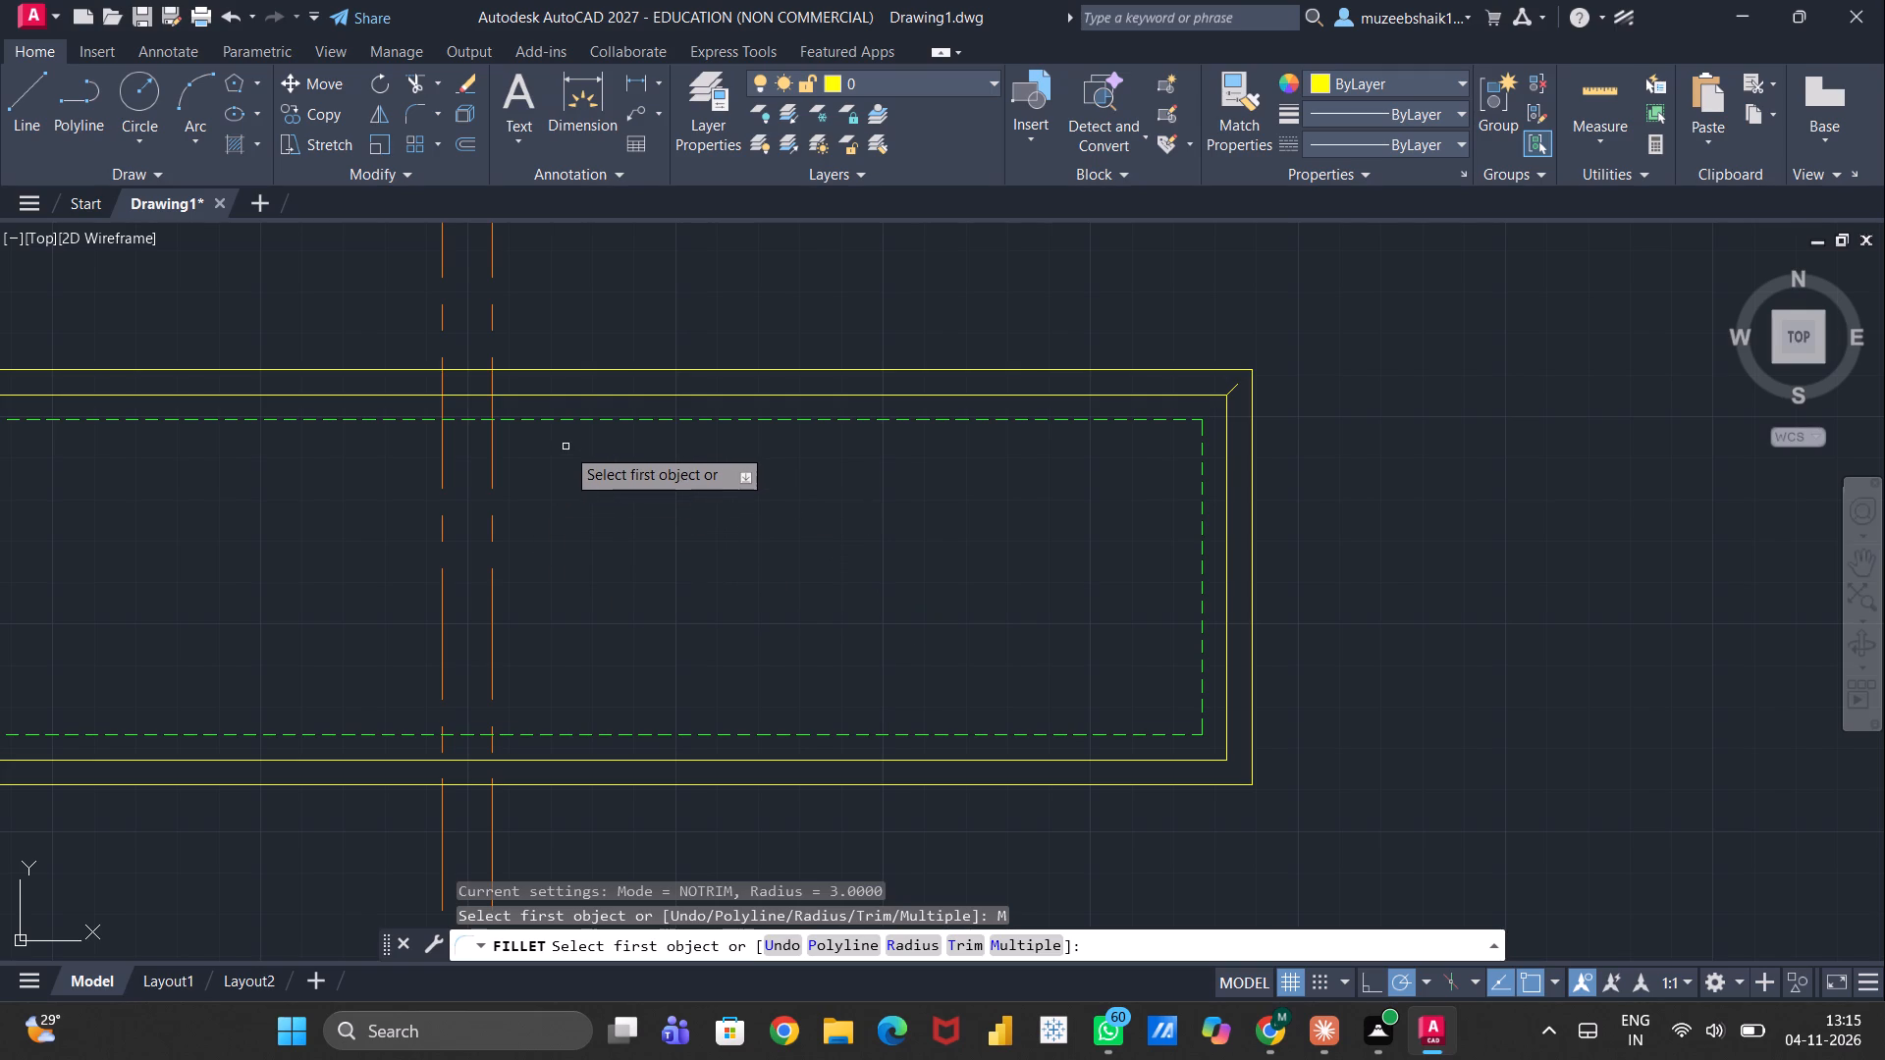
shift+click(495, 505)
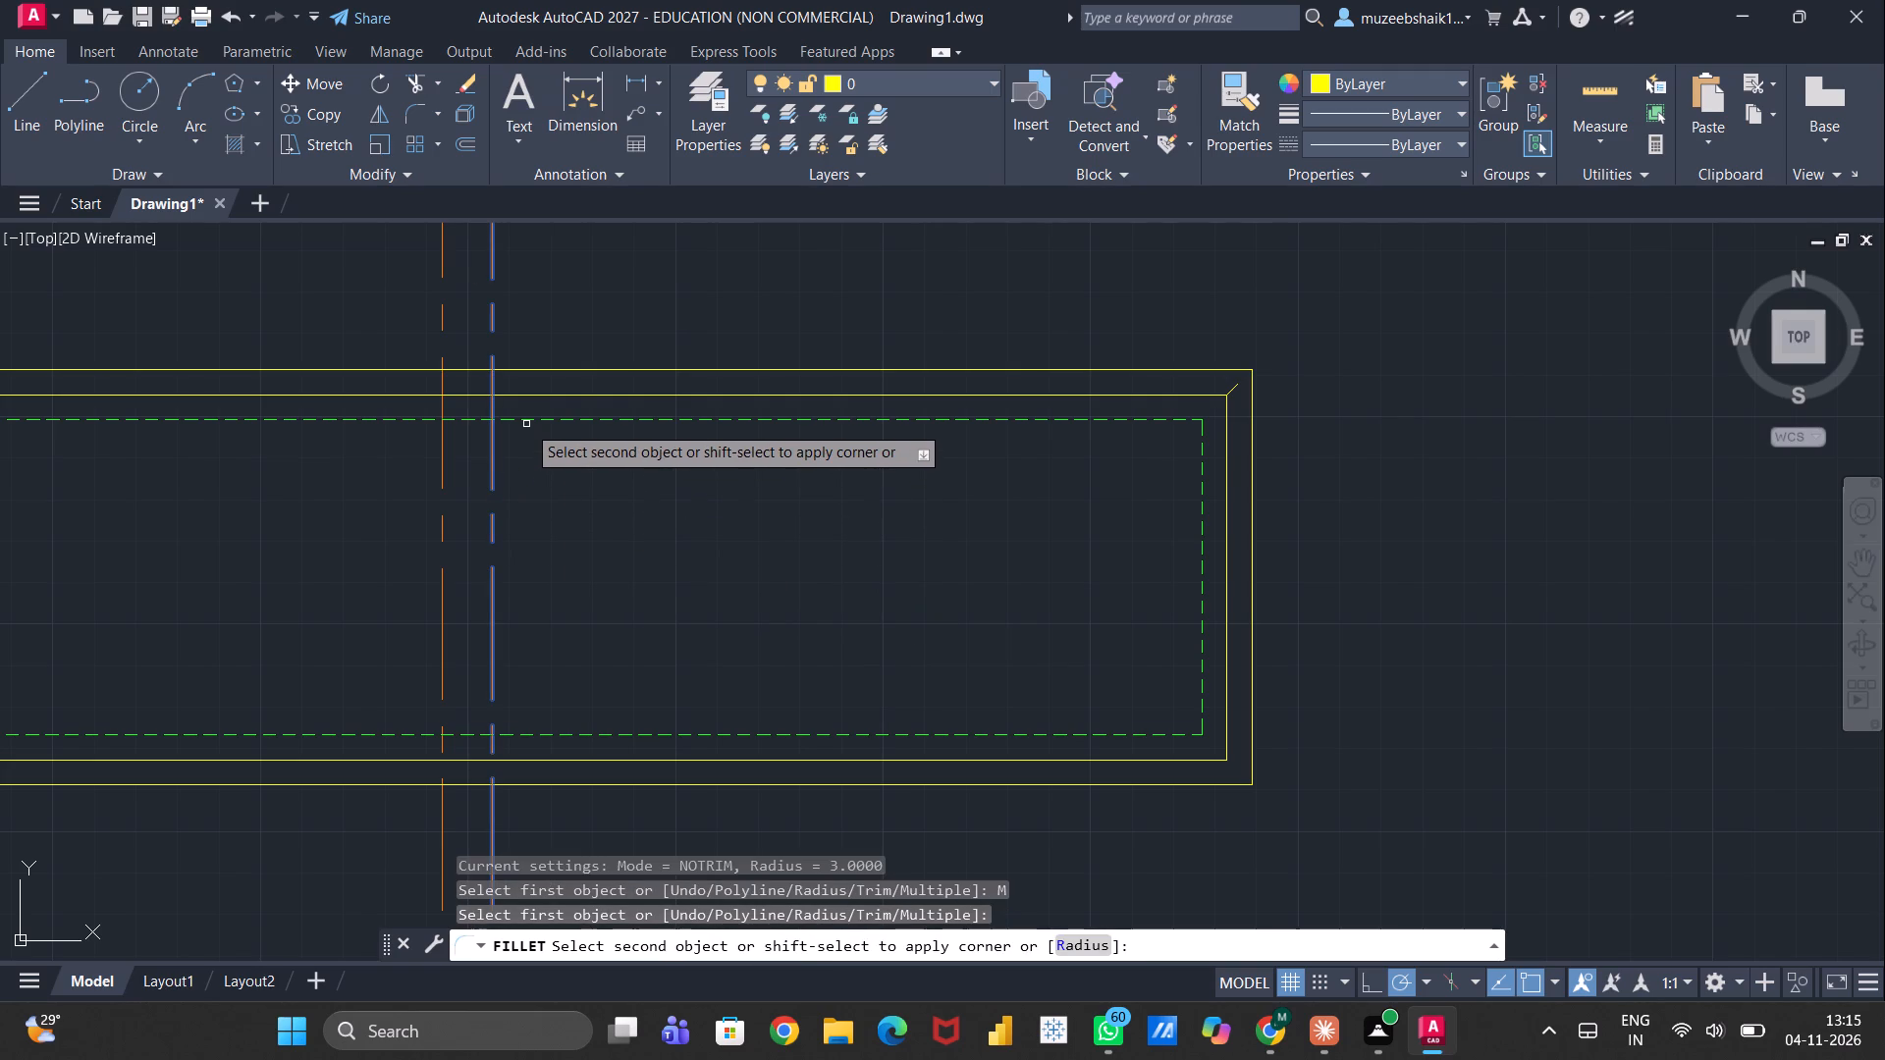
shift+click(524, 418)
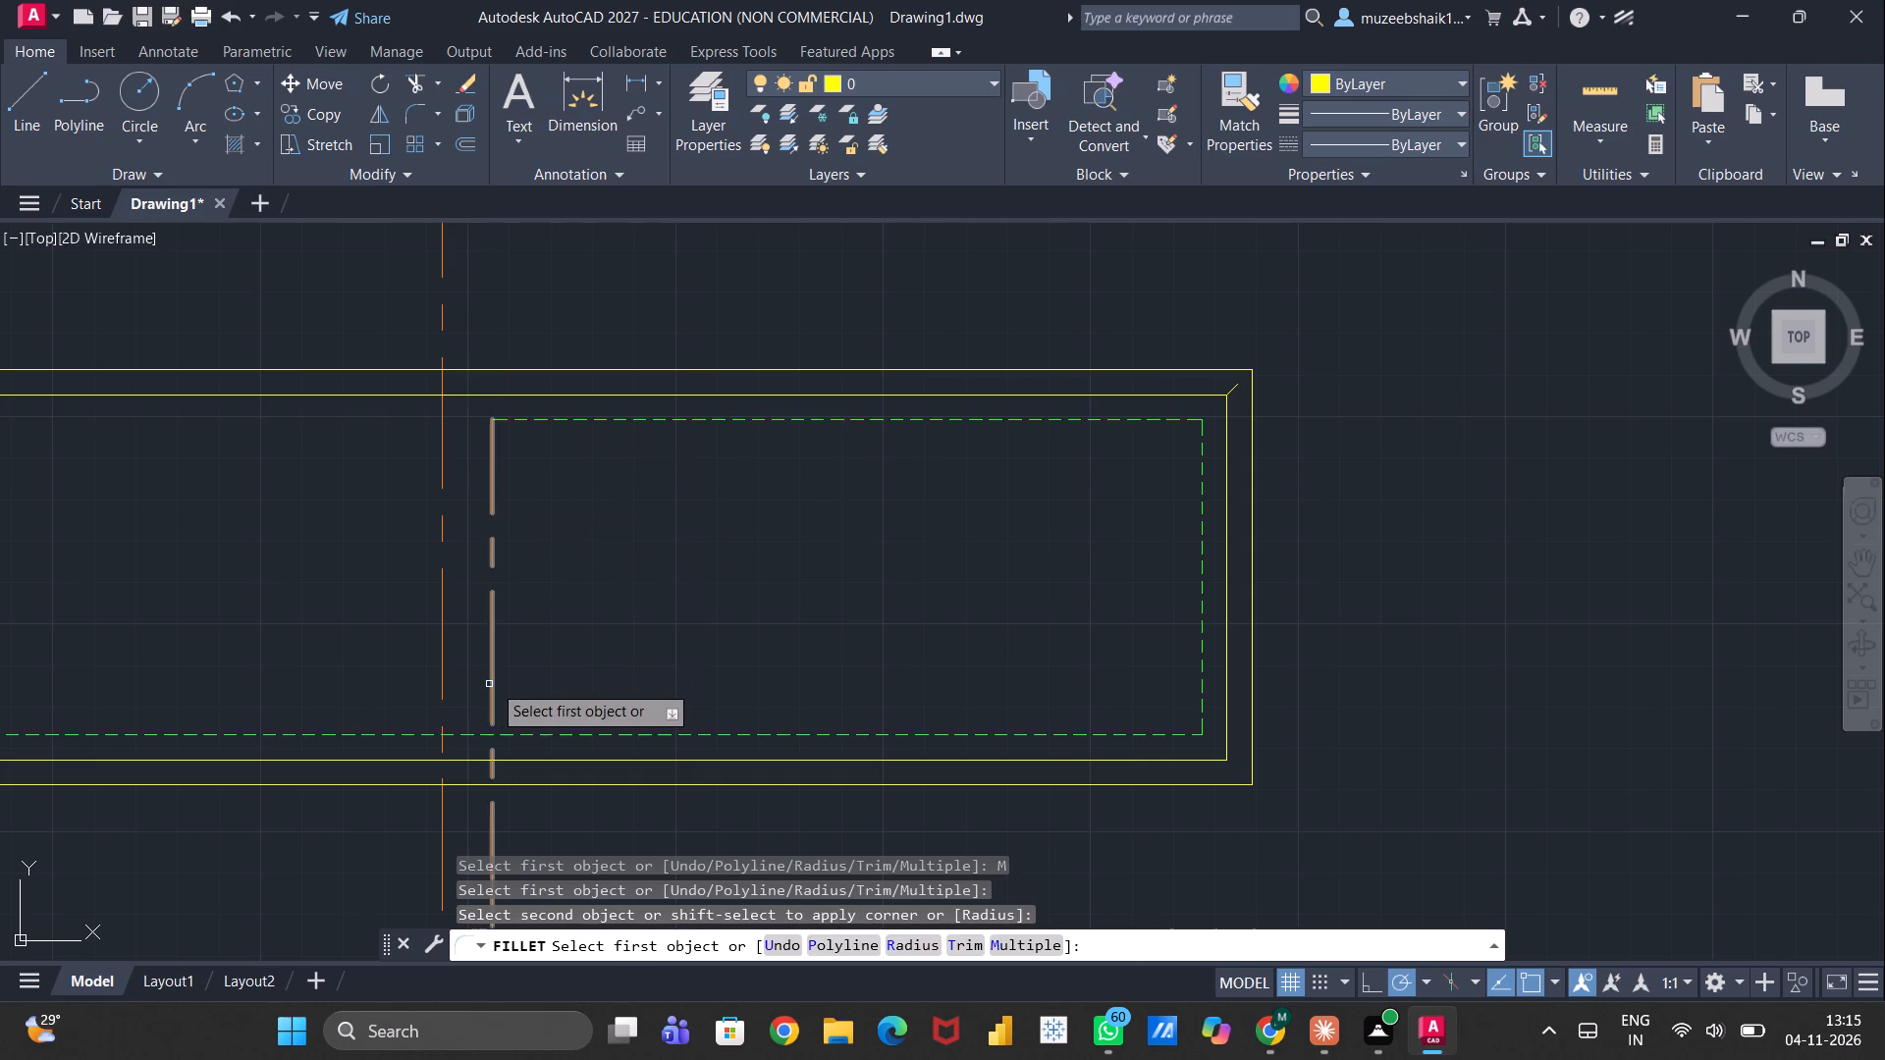
shift+click(494, 684)
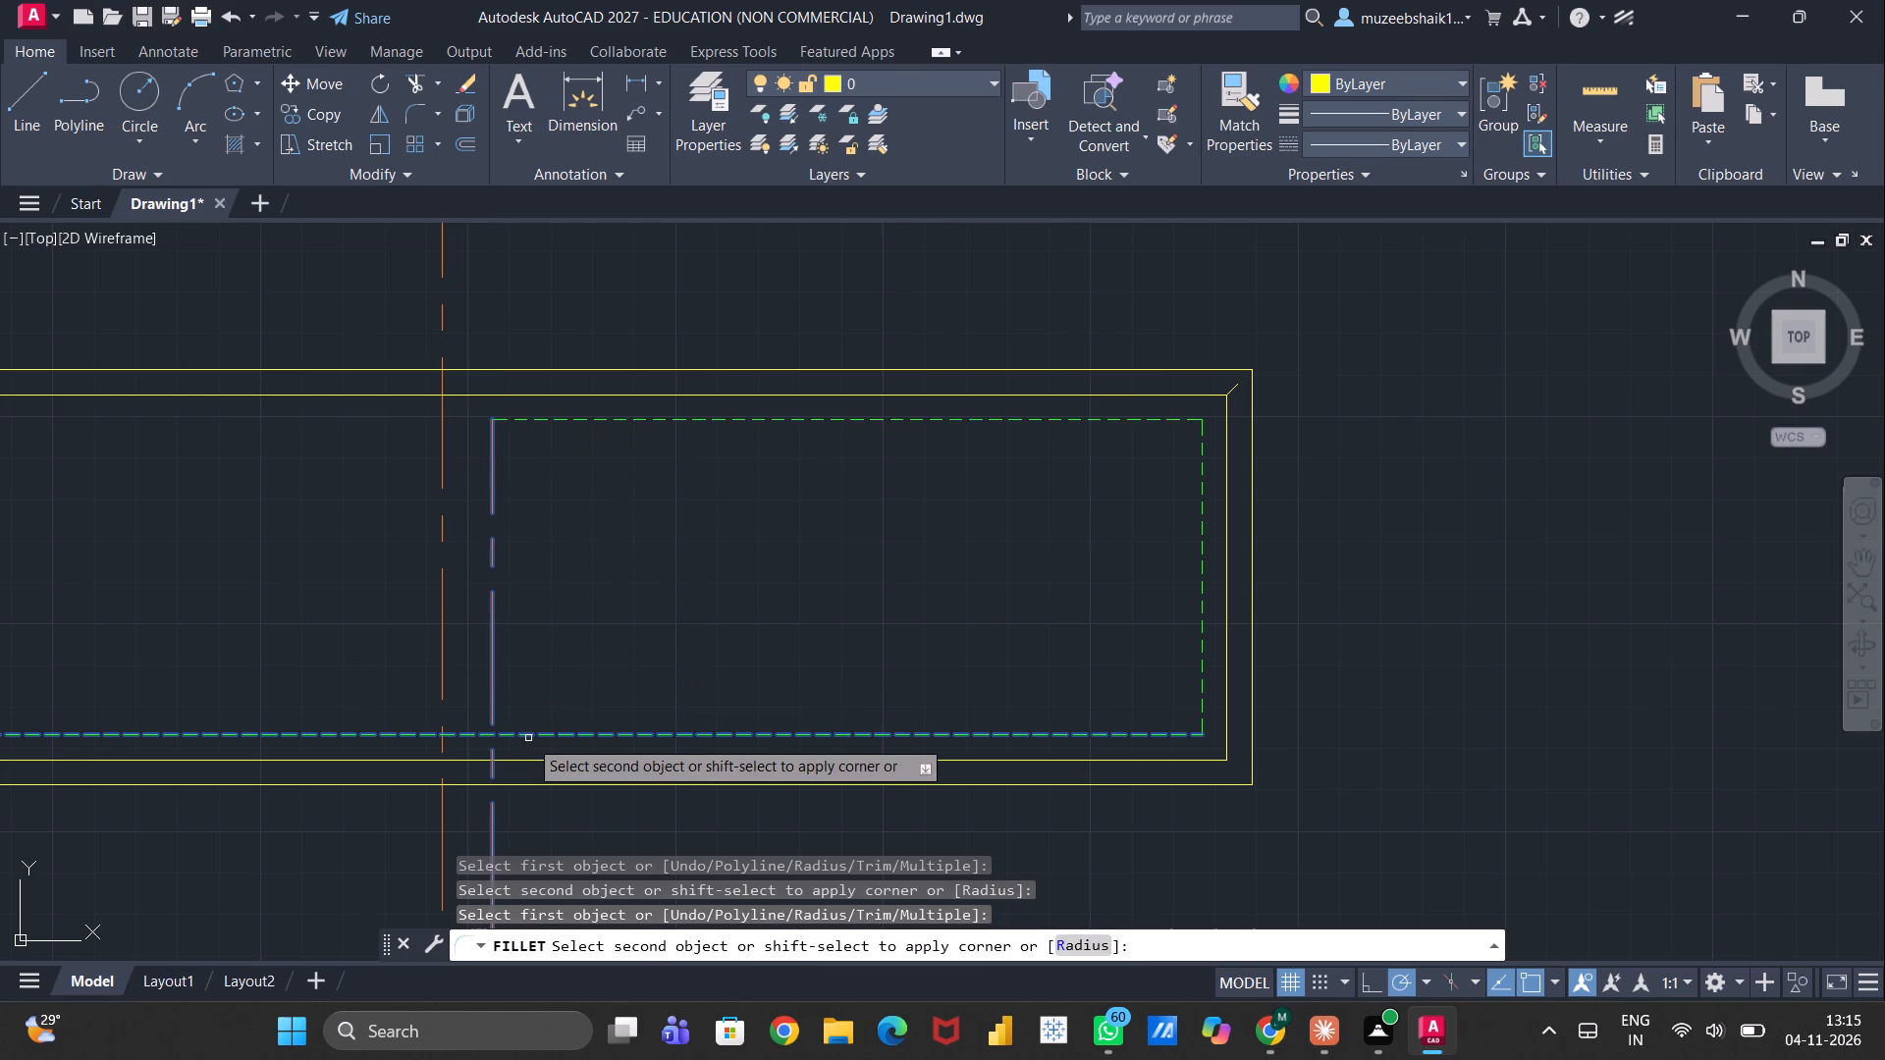
shift+click(528, 738)
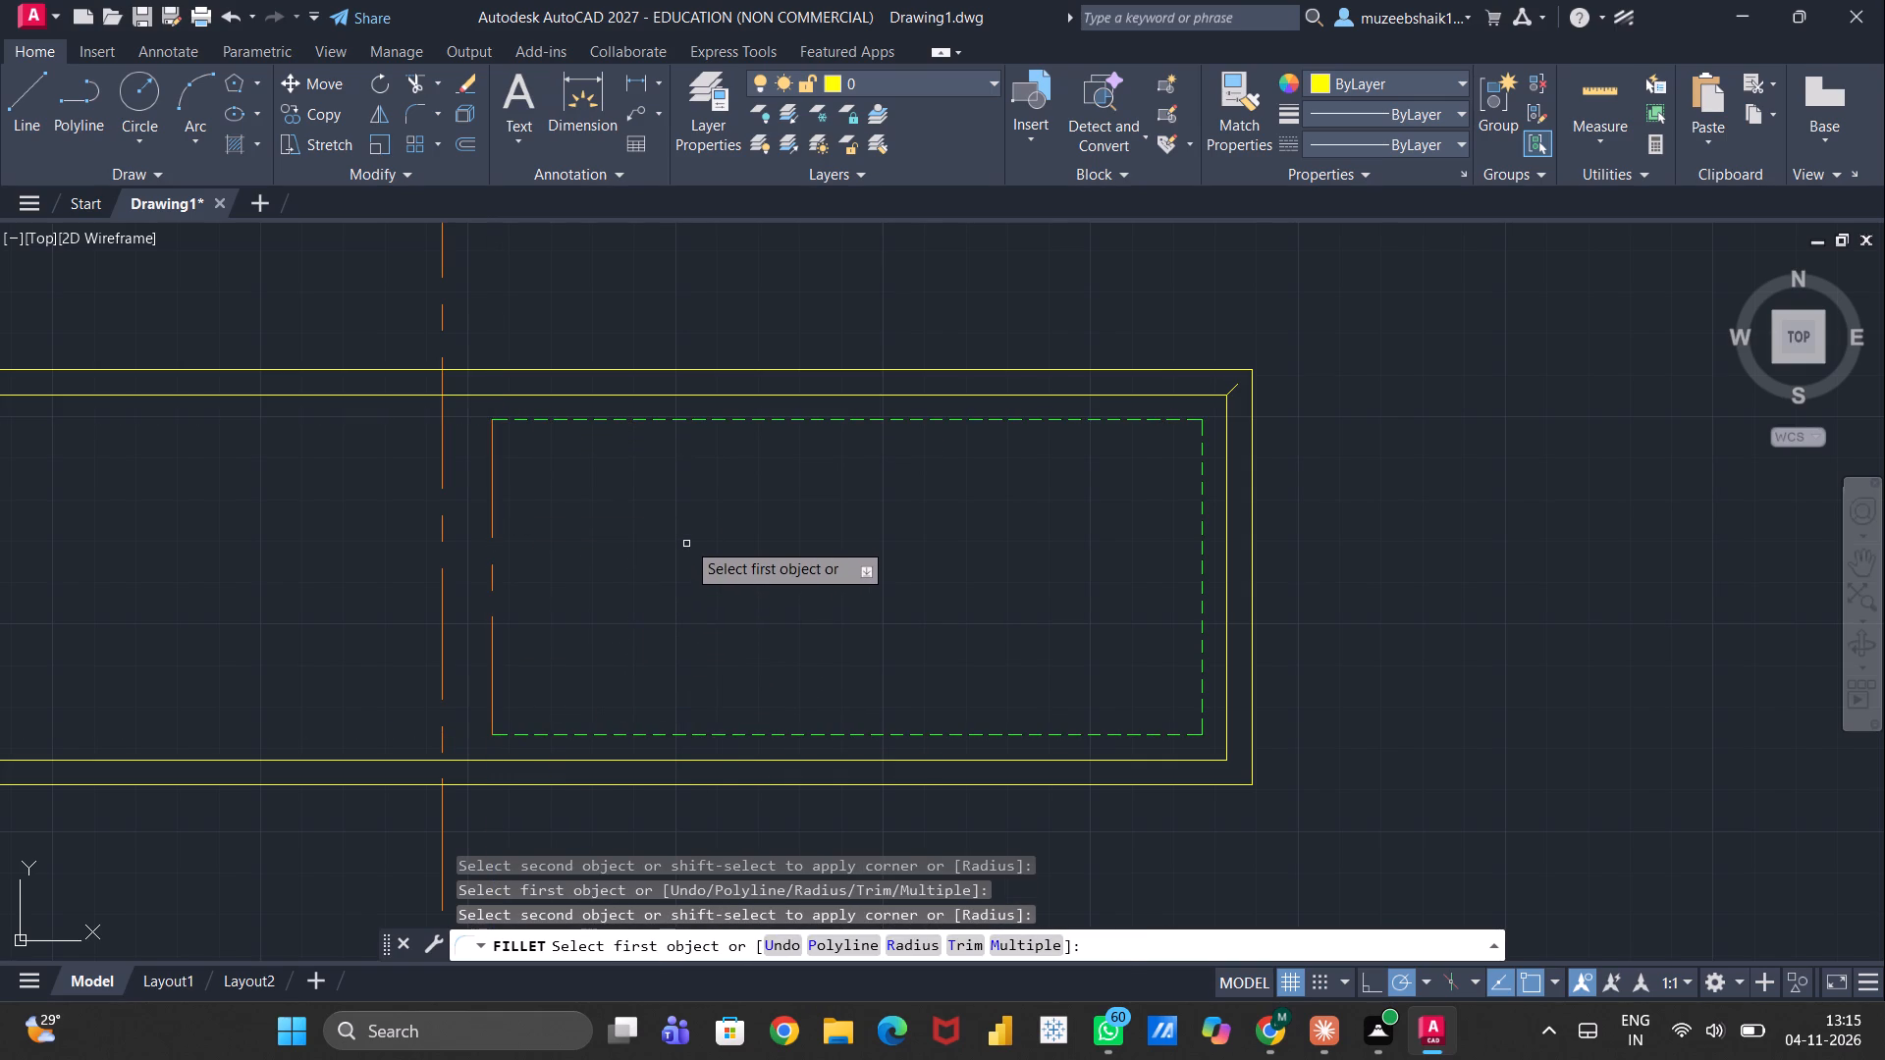
key(Escape)
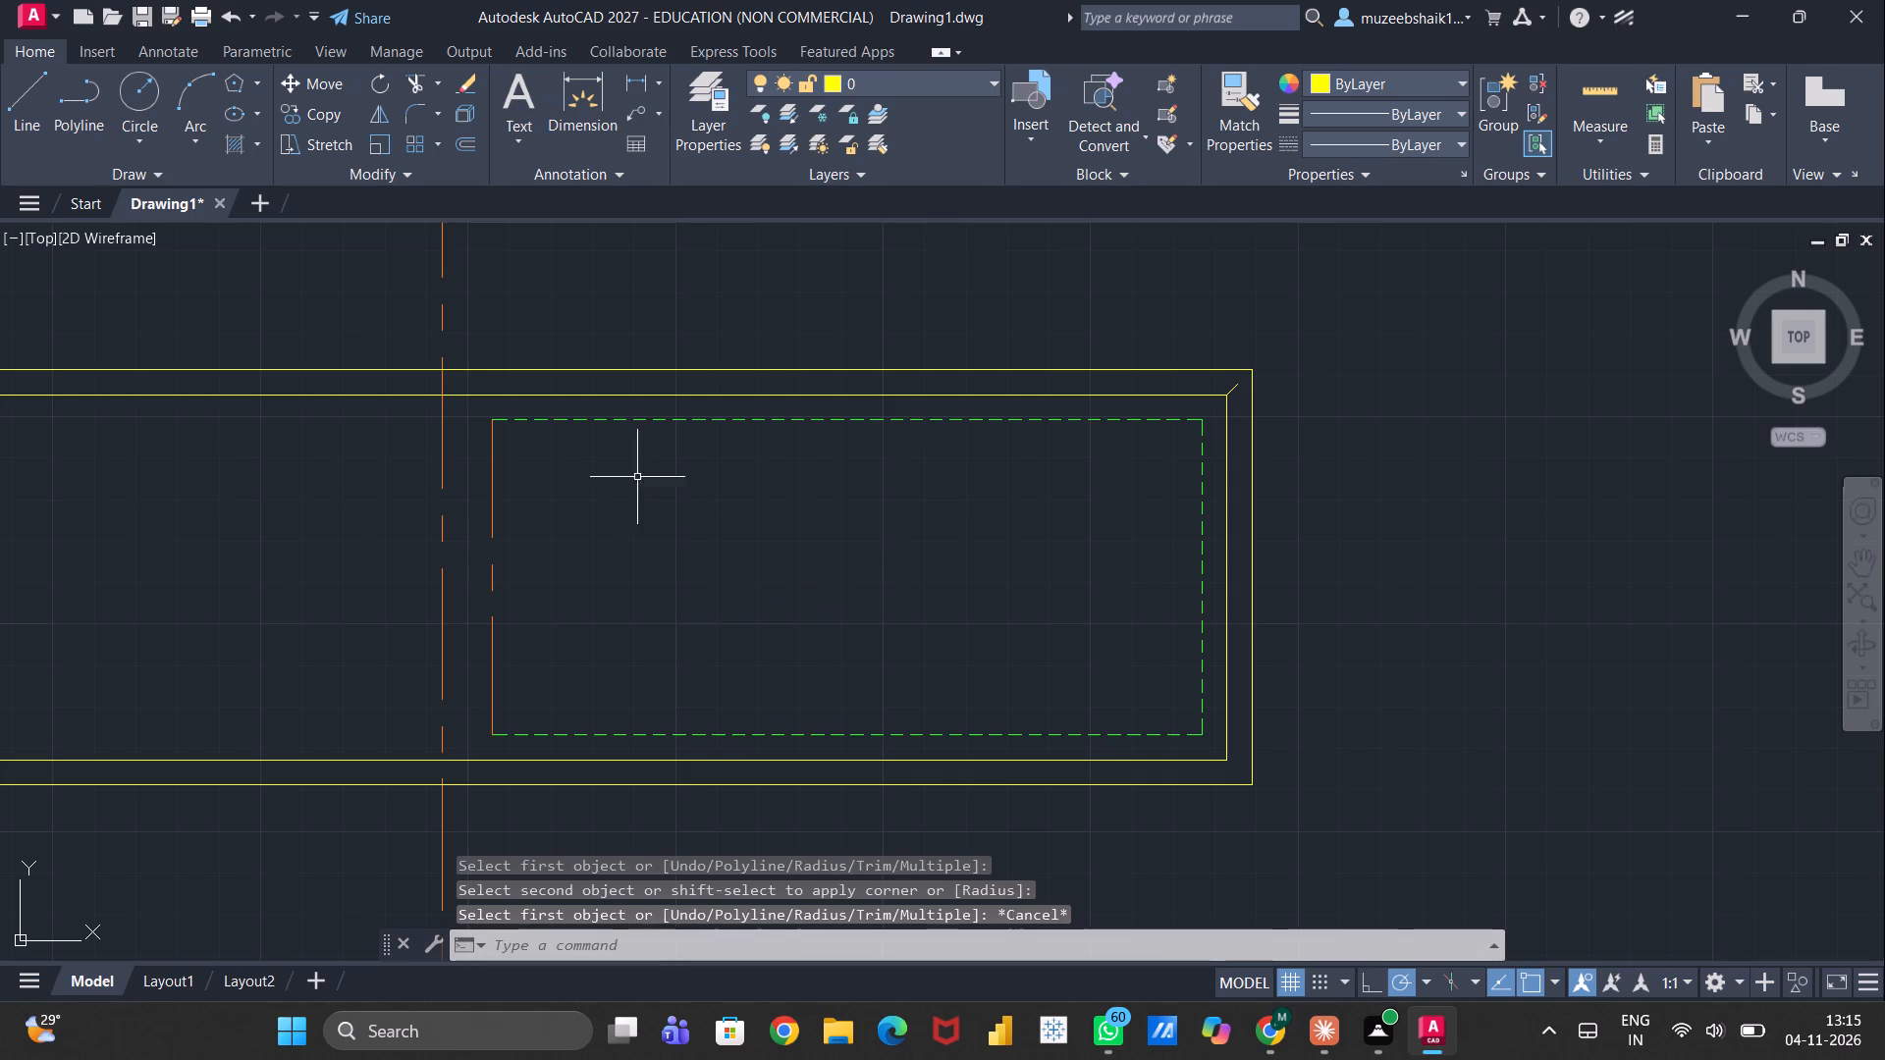
Match the properties of the hidden top line onto the inner outline's left vertical line.
click(627, 418)
text(ma)
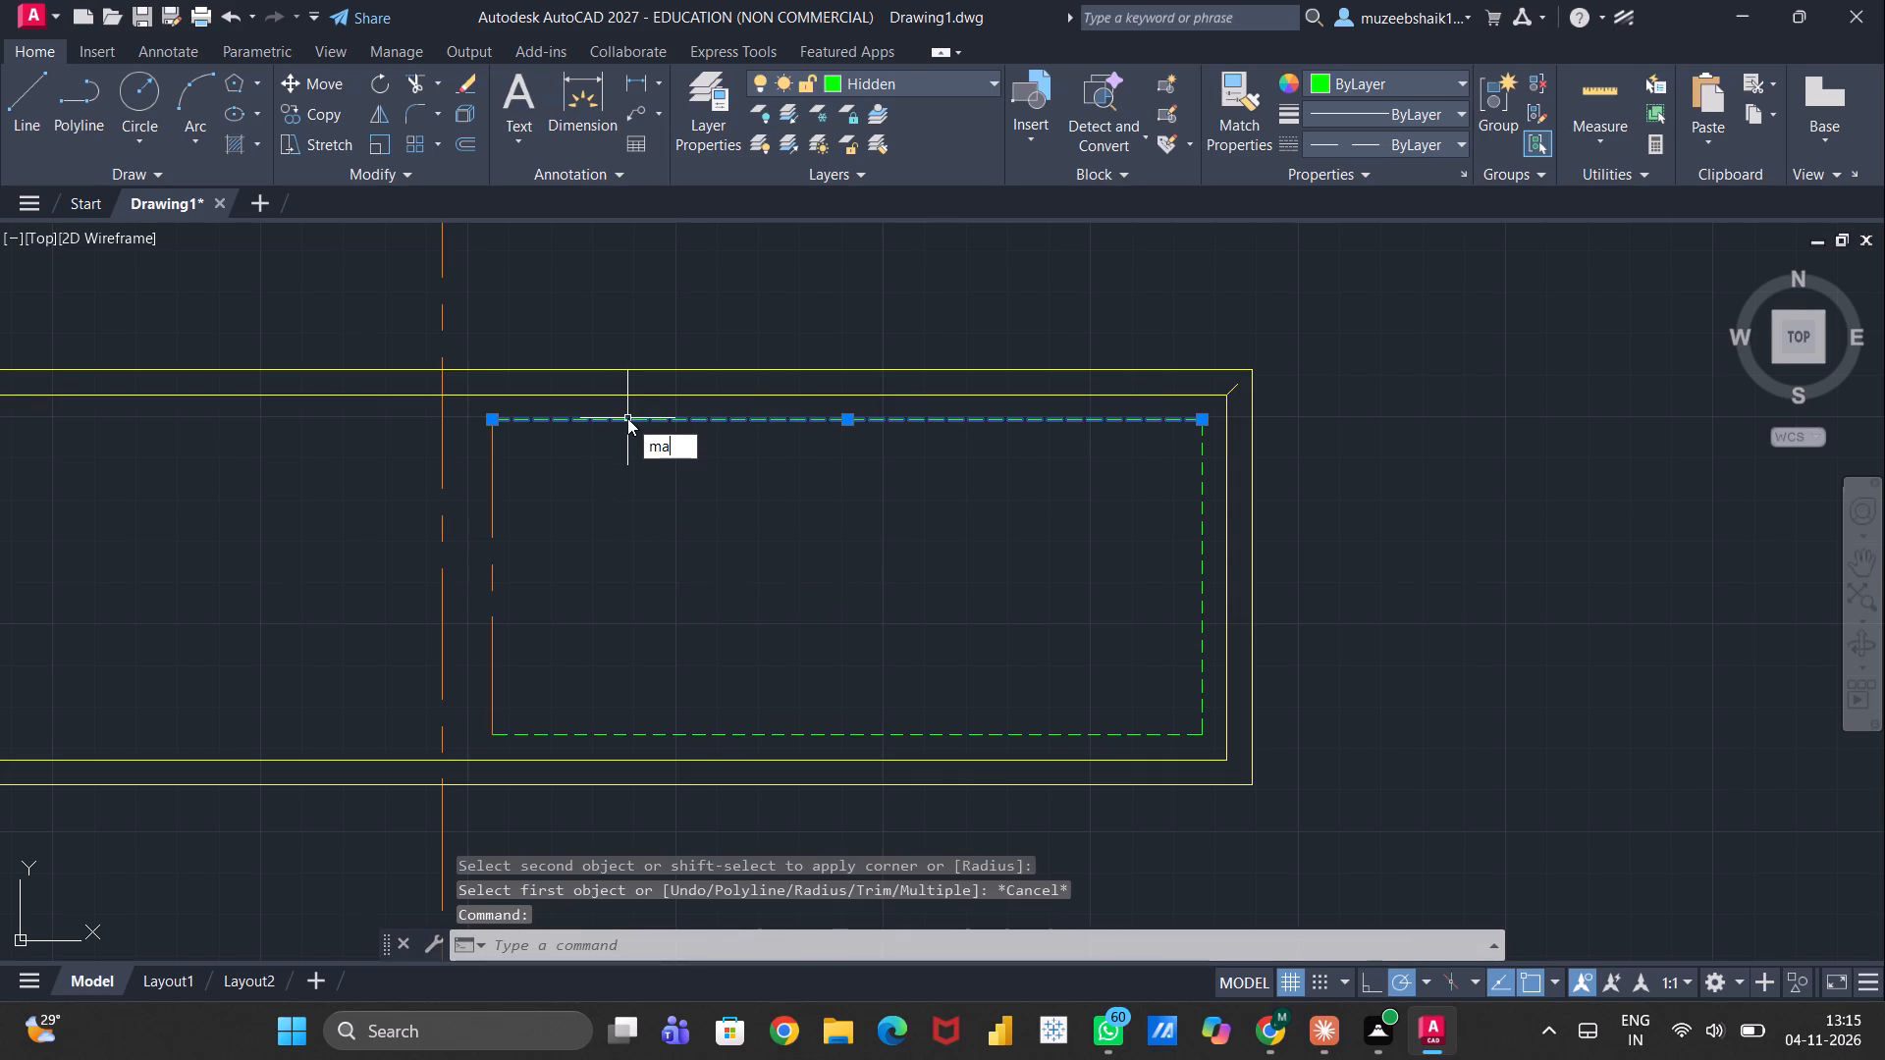
key(Return)
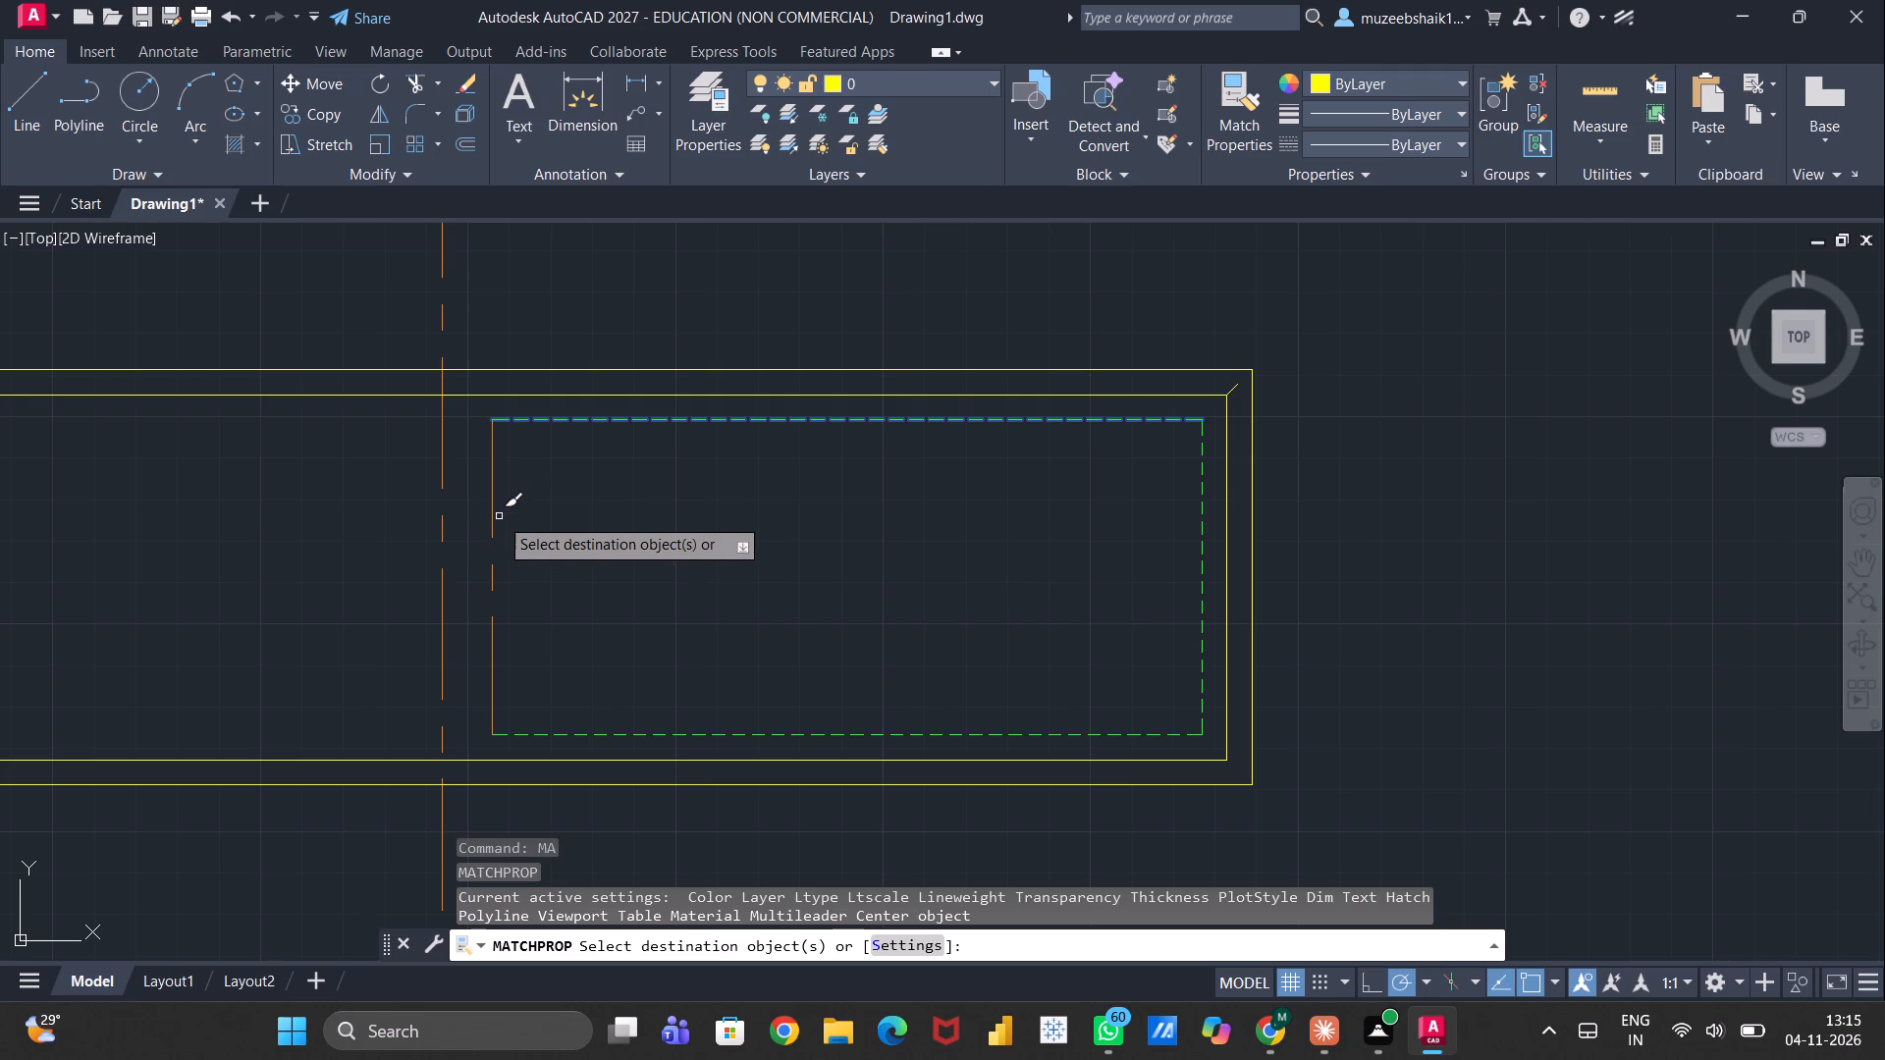
click(495, 518)
key(Escape)
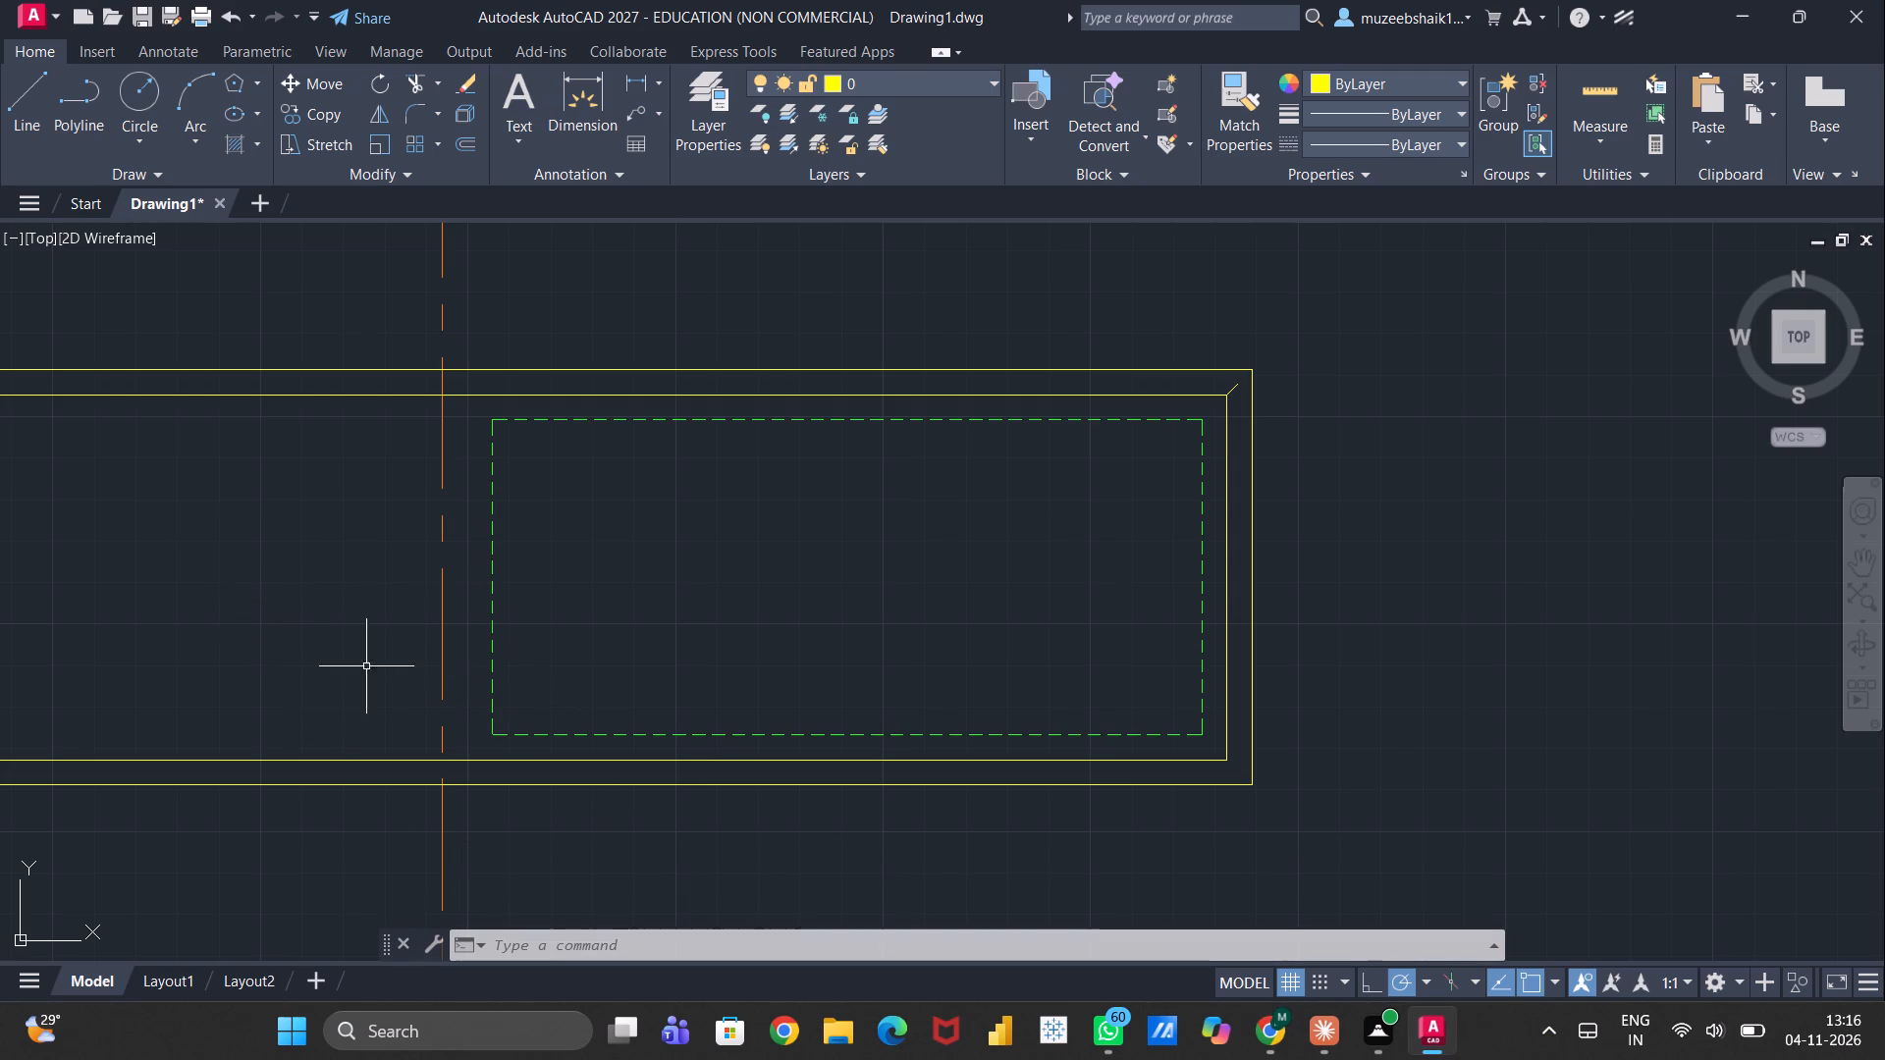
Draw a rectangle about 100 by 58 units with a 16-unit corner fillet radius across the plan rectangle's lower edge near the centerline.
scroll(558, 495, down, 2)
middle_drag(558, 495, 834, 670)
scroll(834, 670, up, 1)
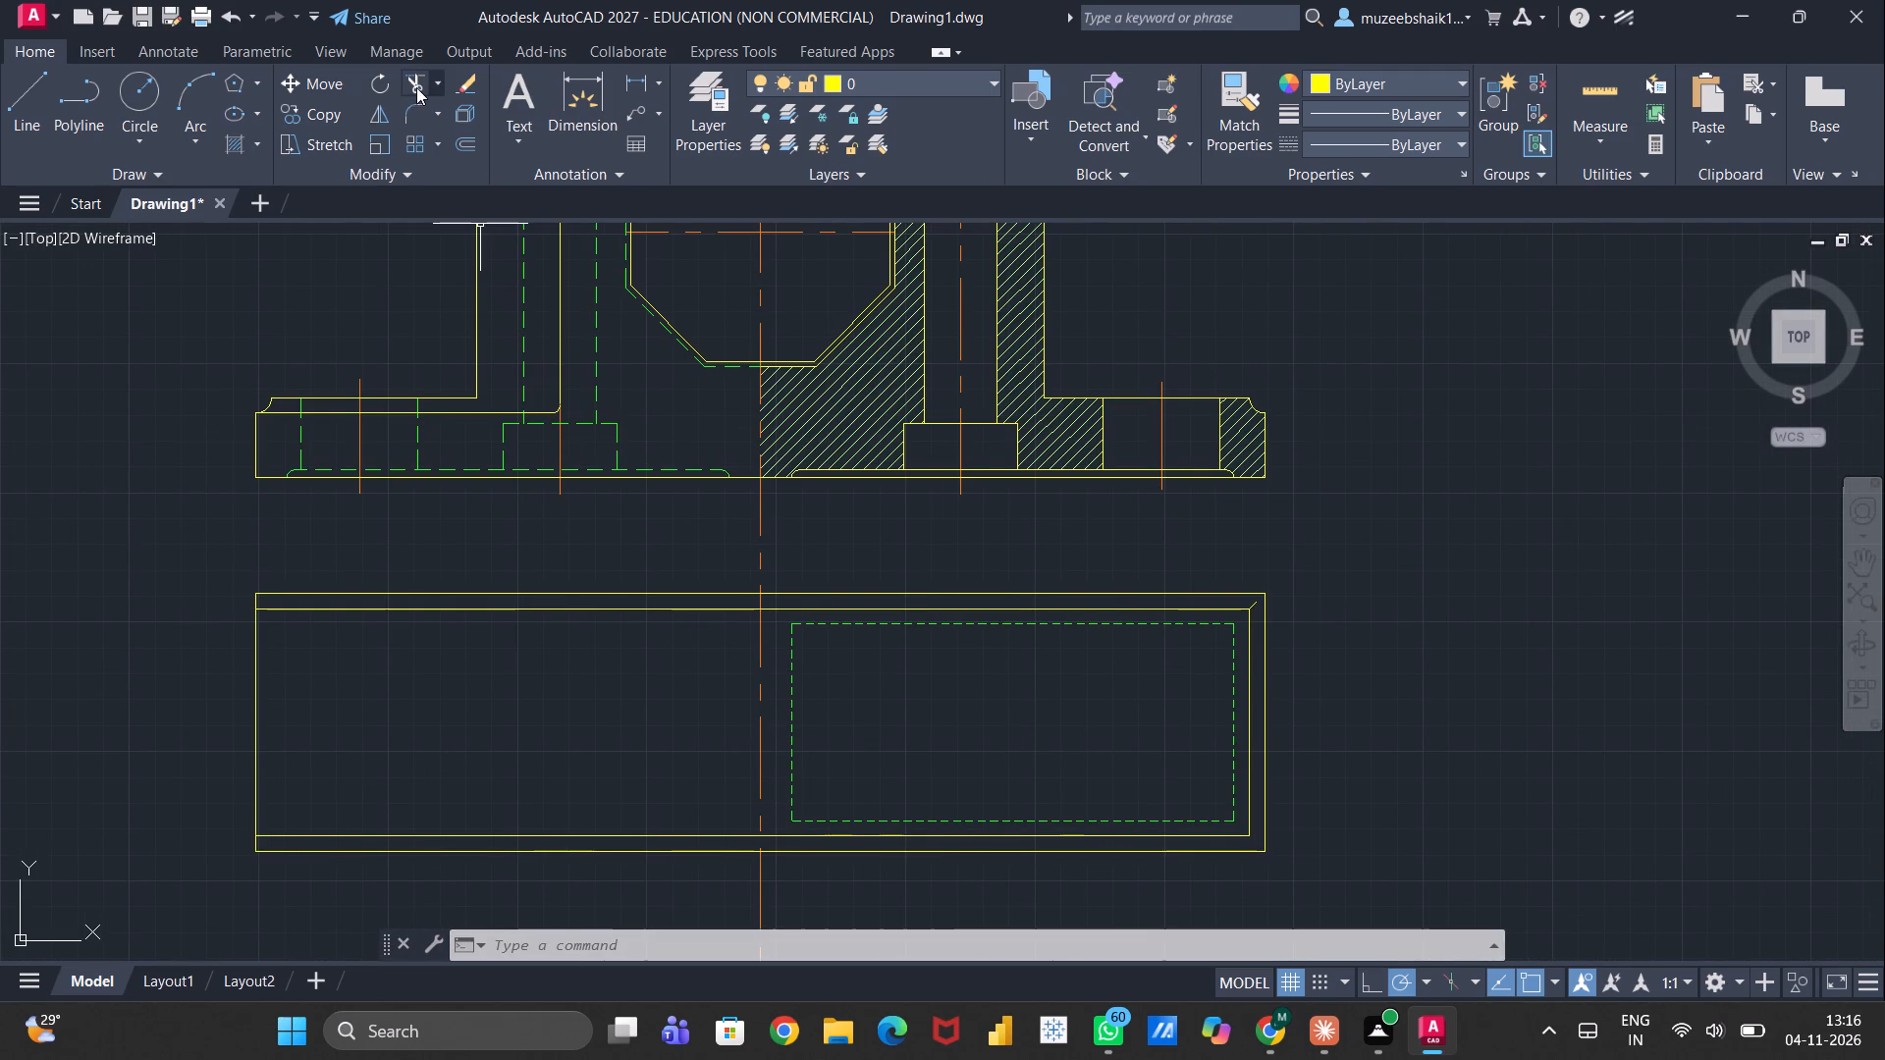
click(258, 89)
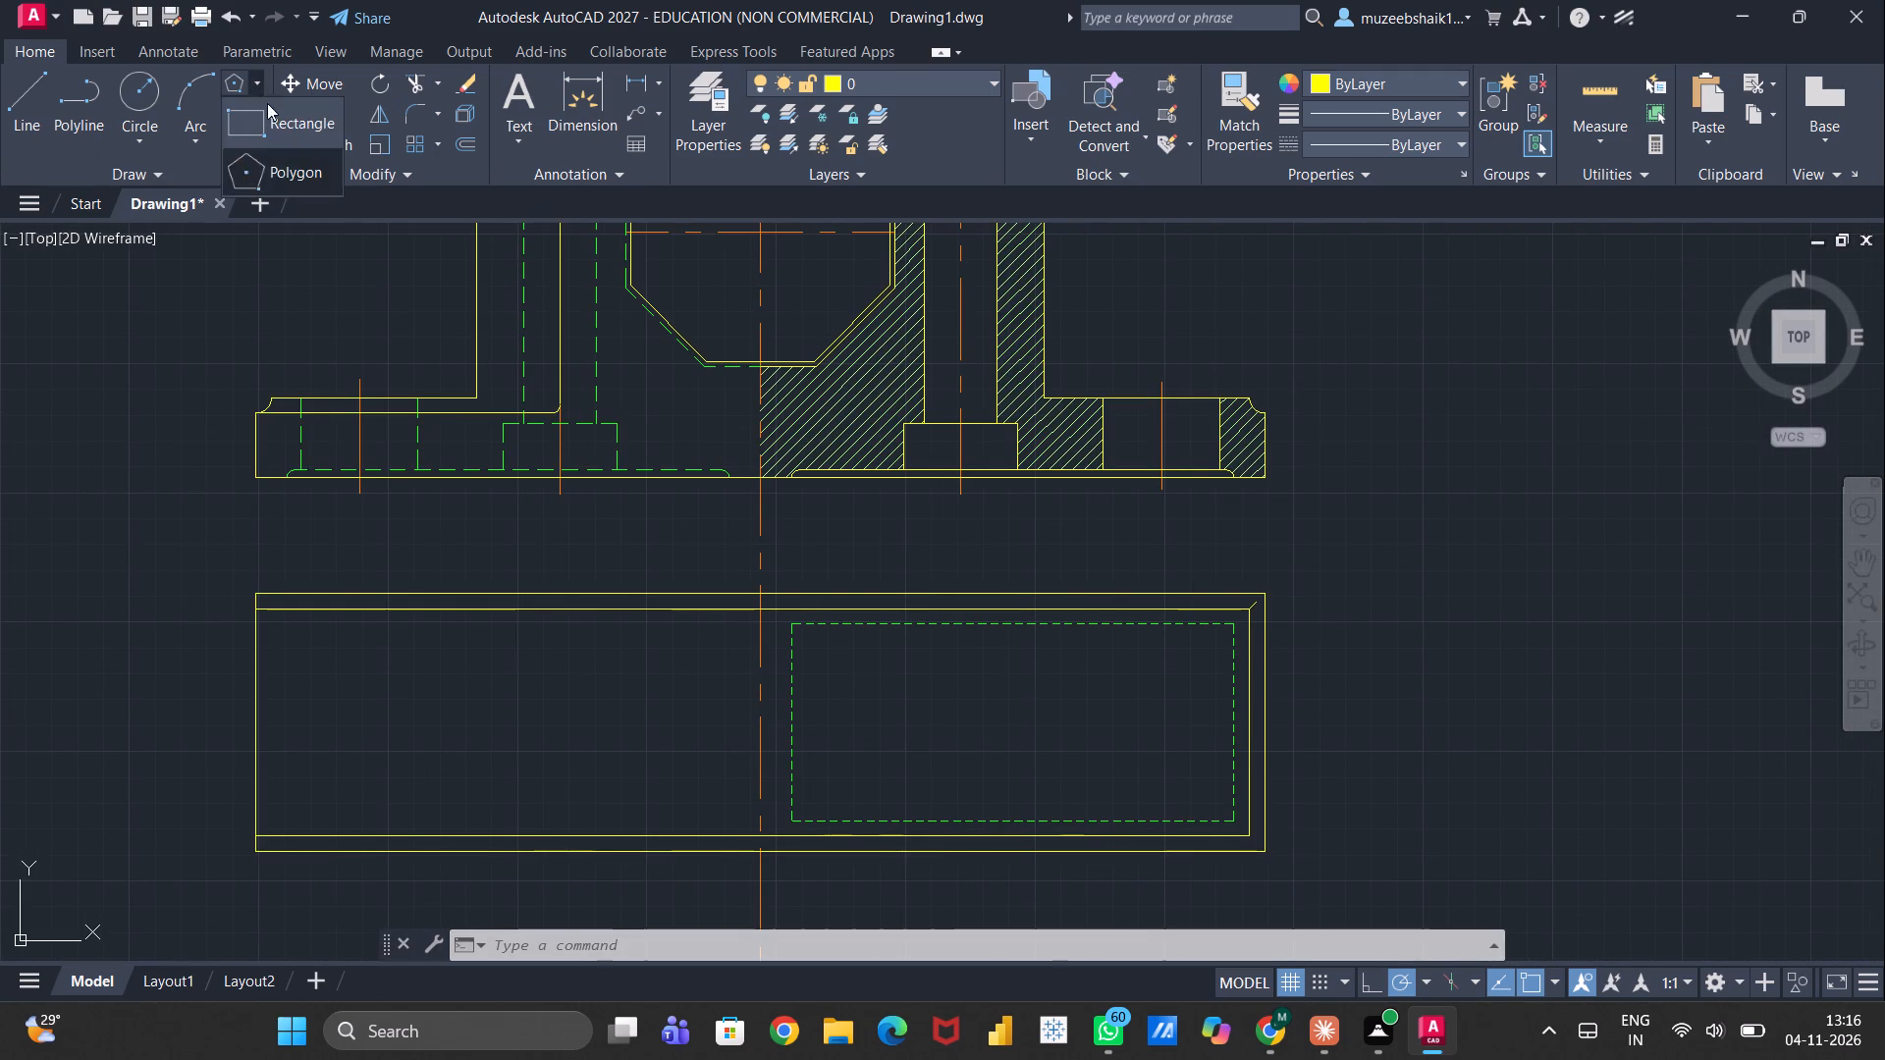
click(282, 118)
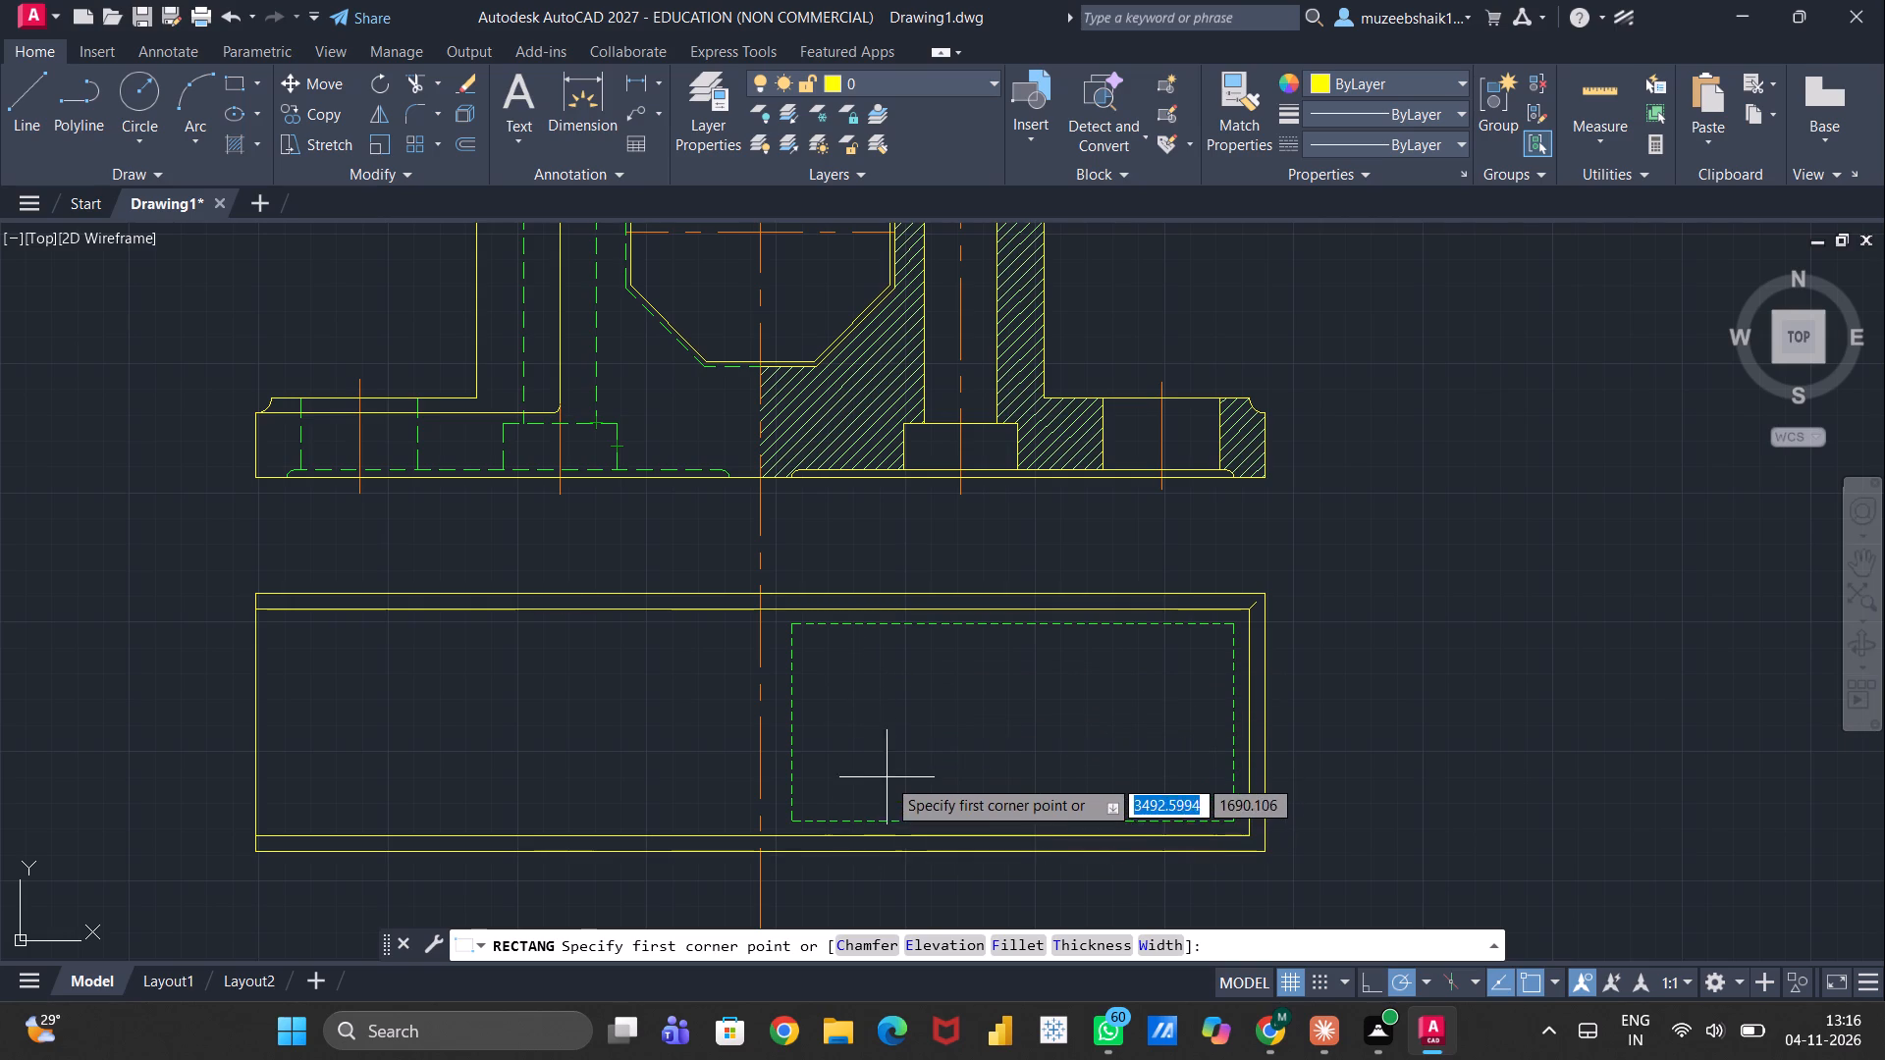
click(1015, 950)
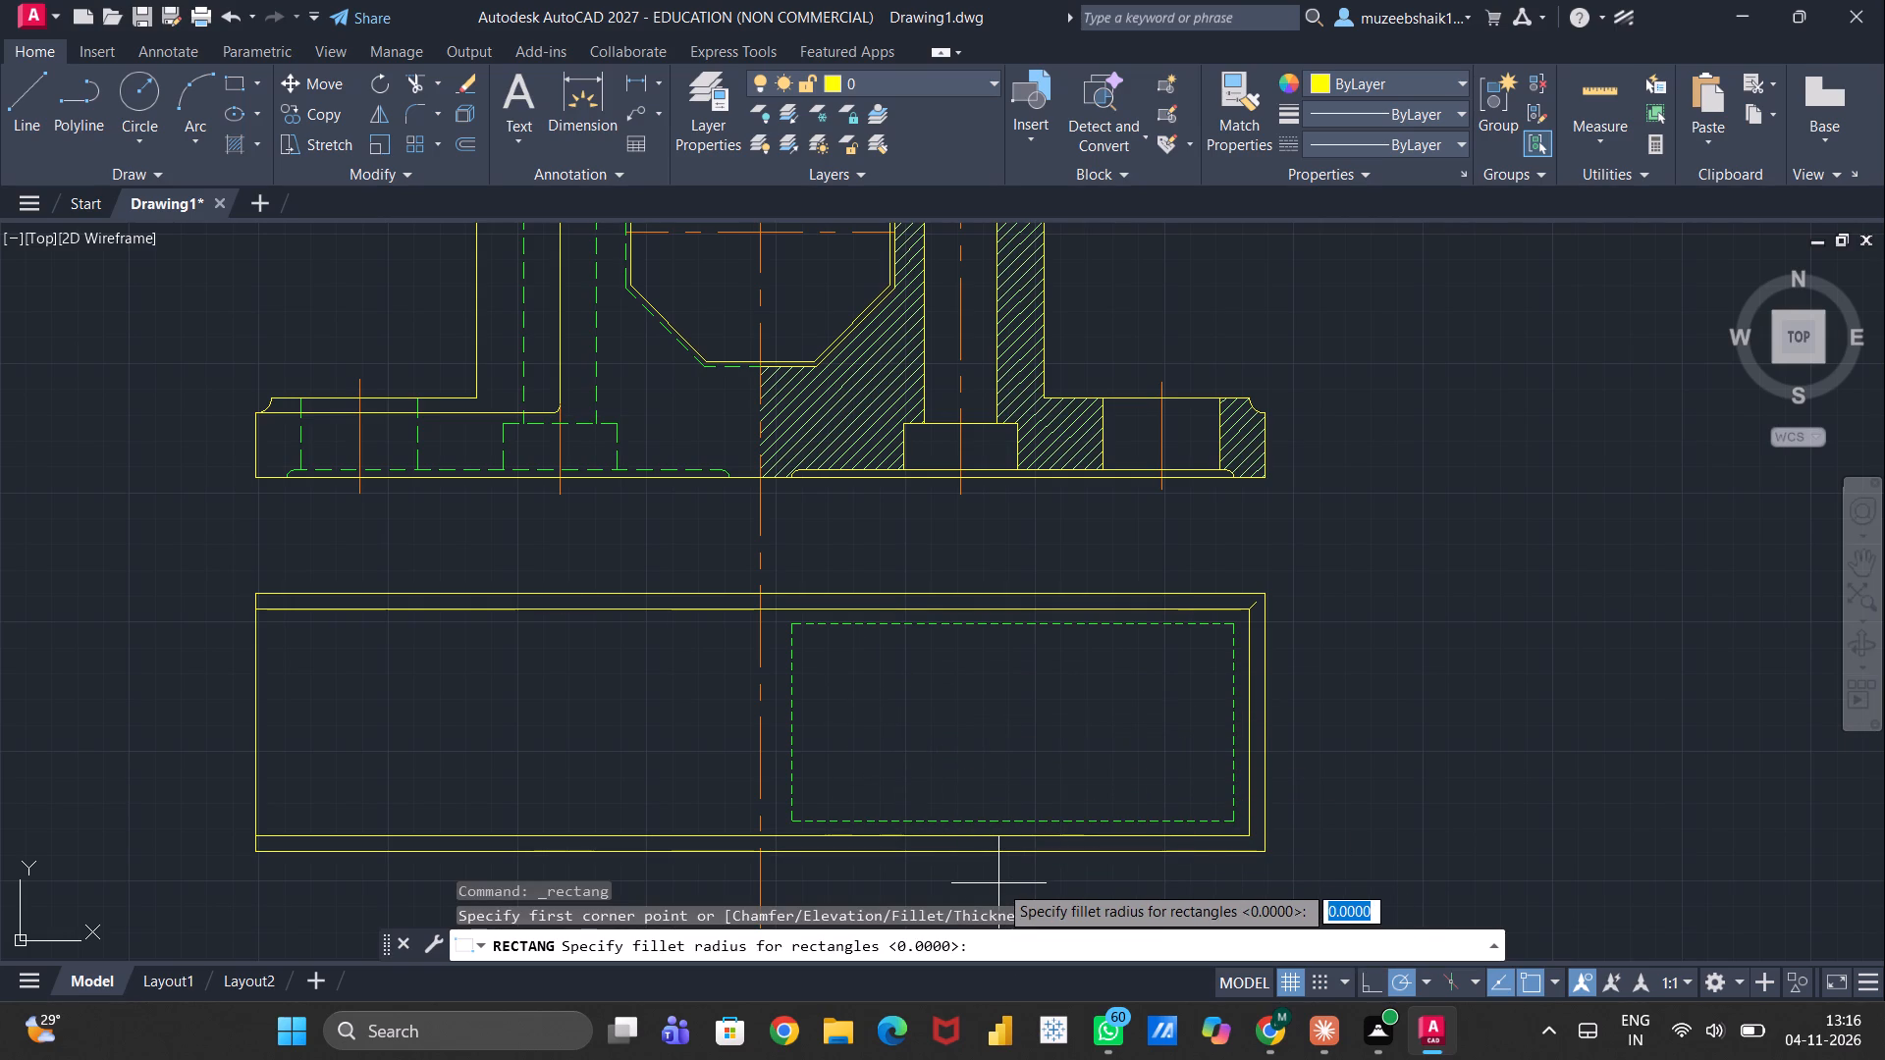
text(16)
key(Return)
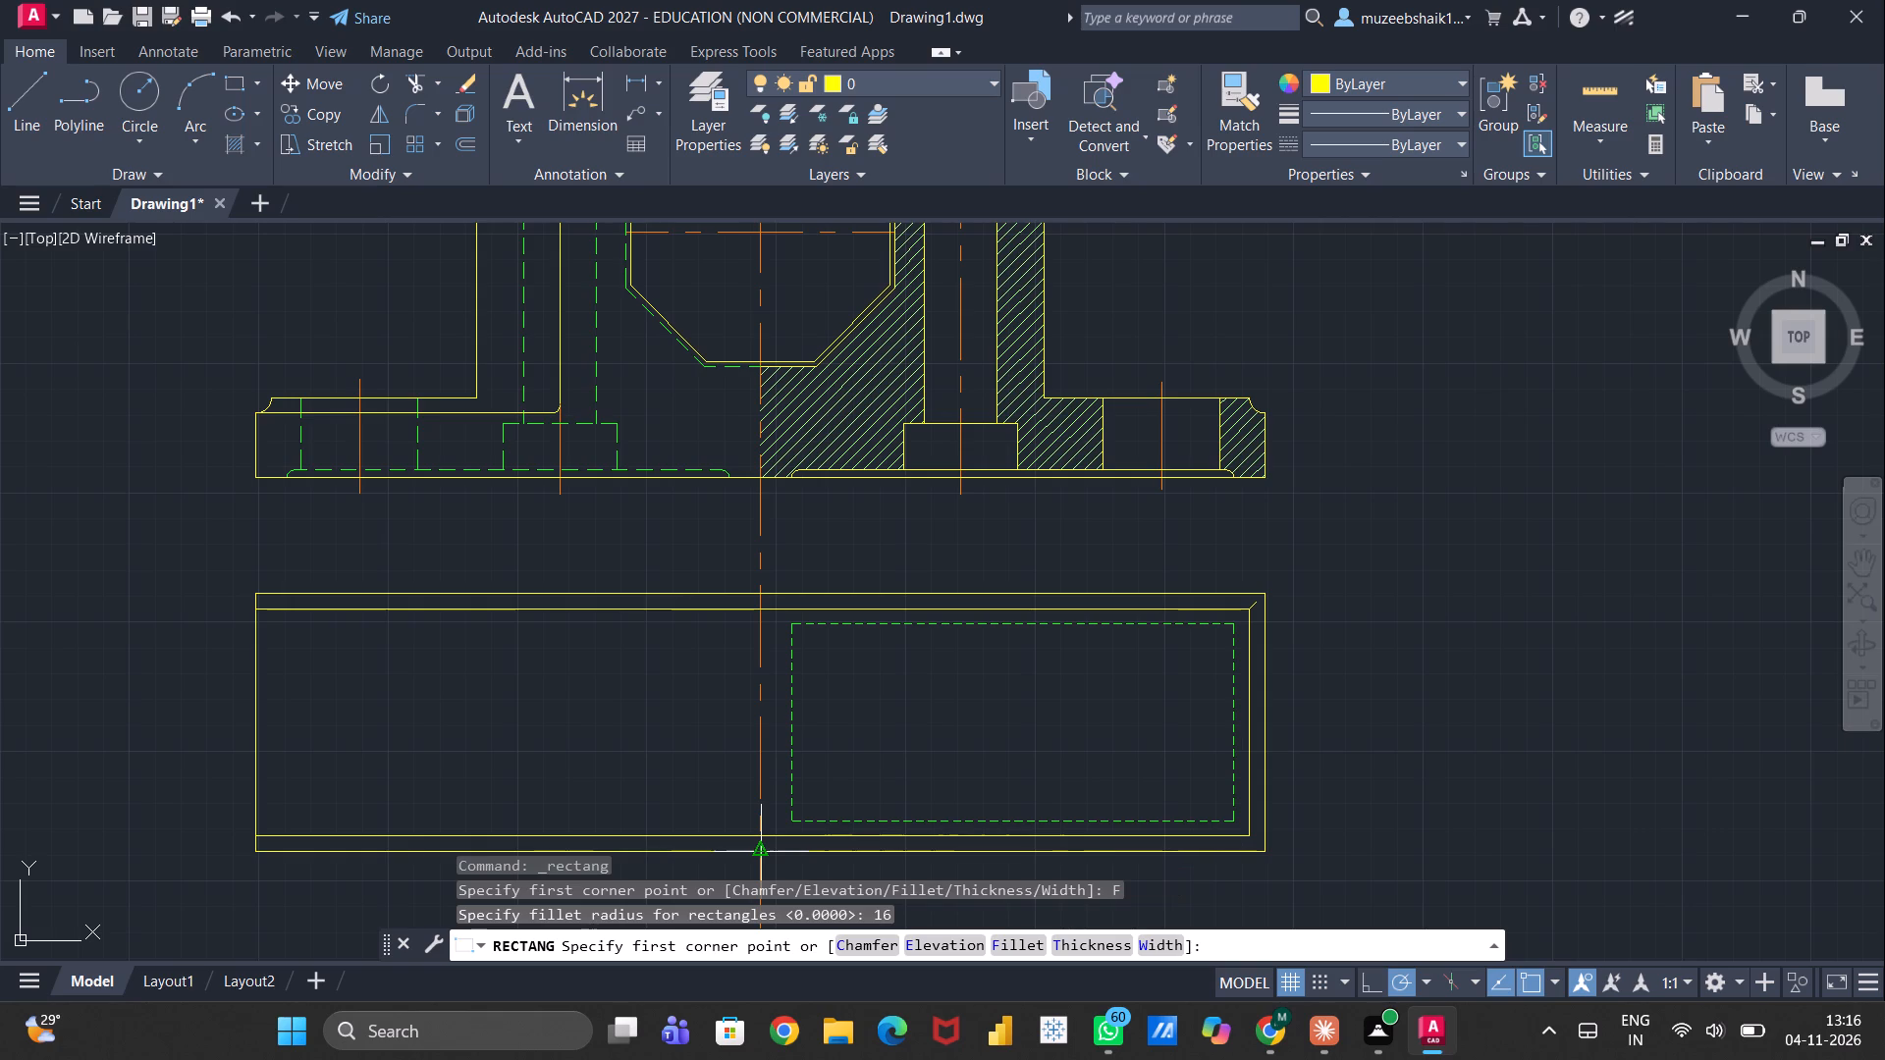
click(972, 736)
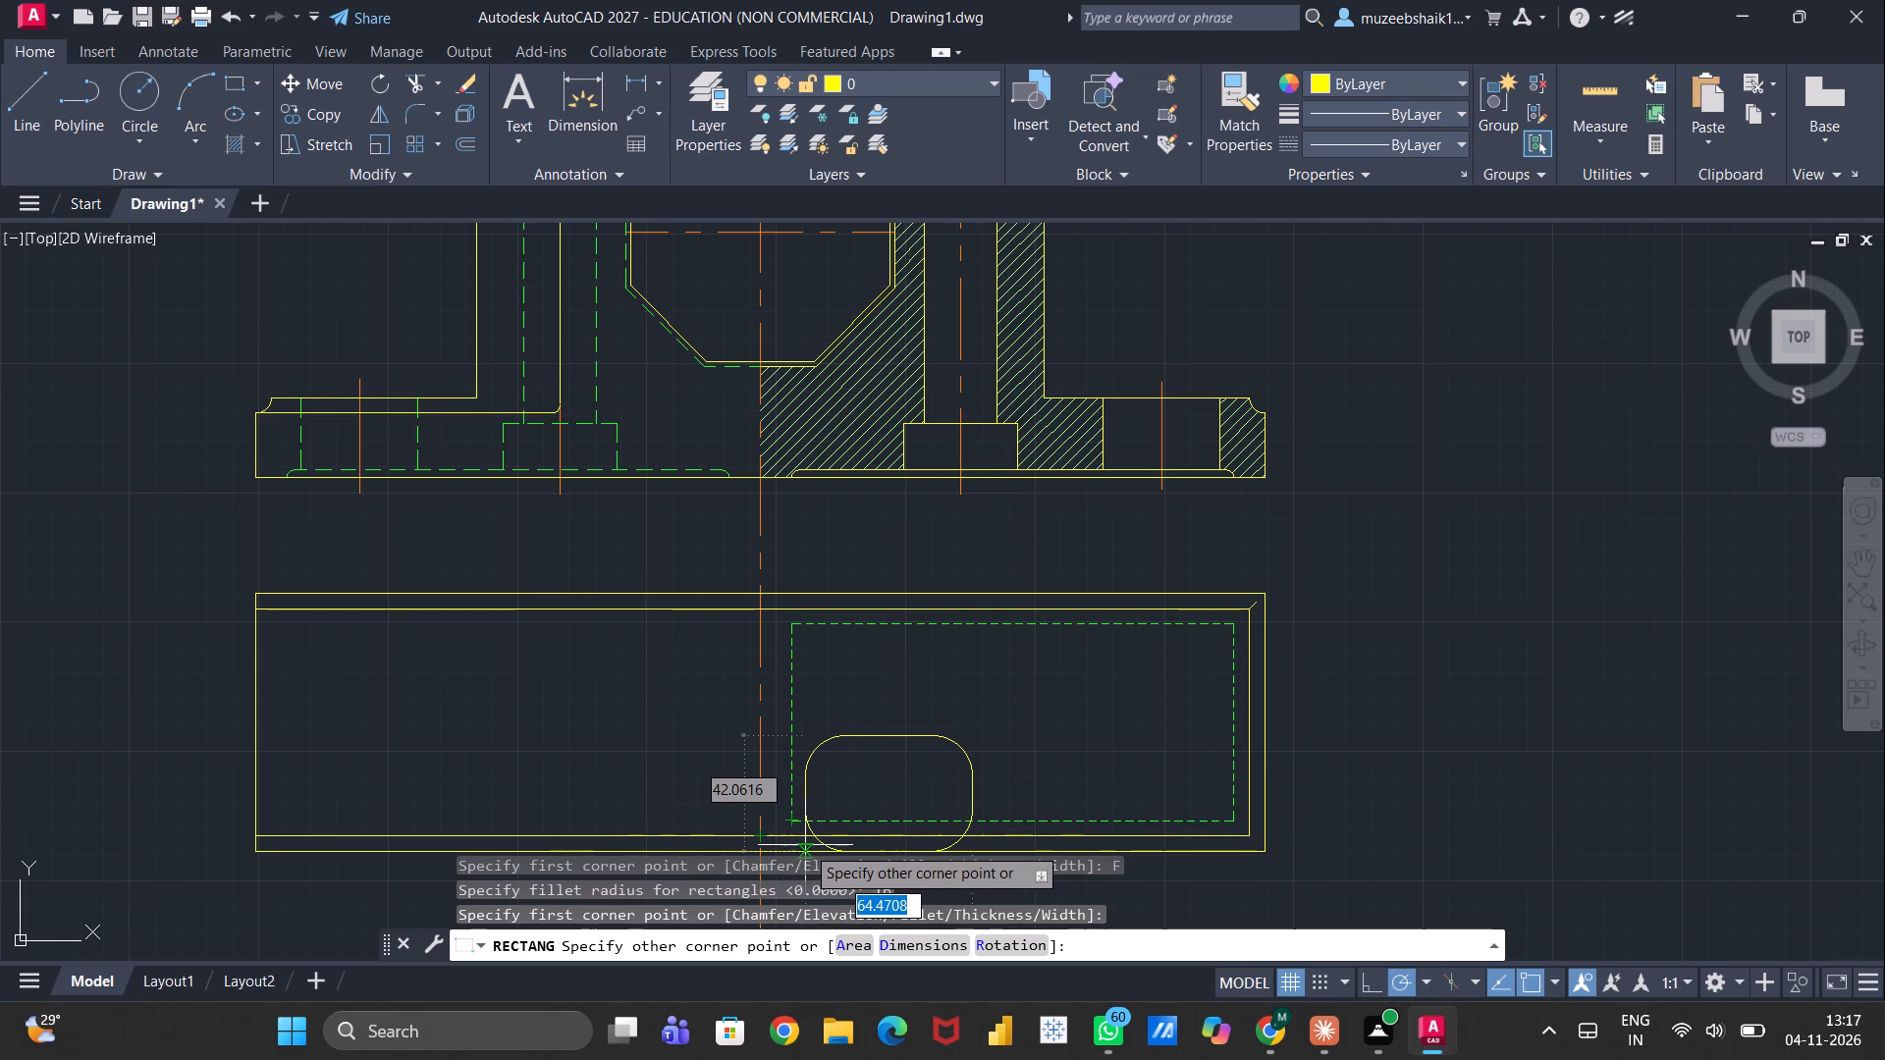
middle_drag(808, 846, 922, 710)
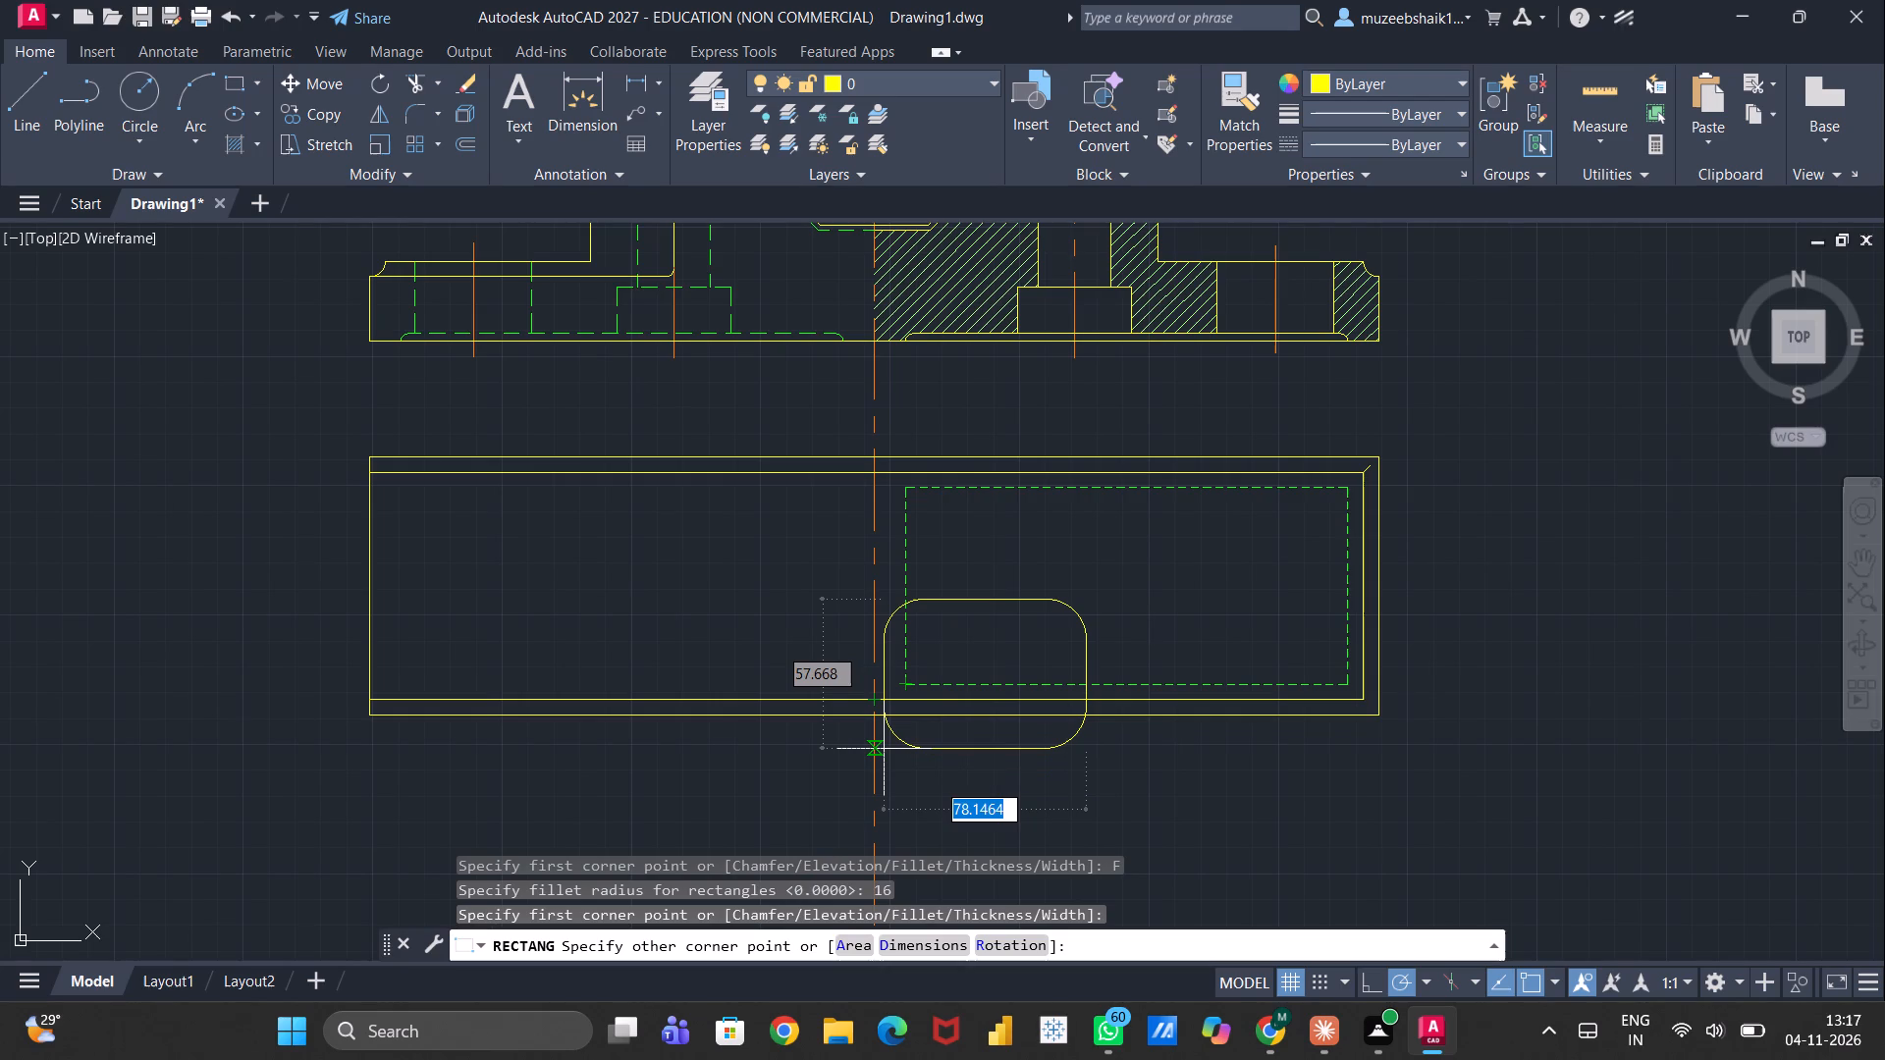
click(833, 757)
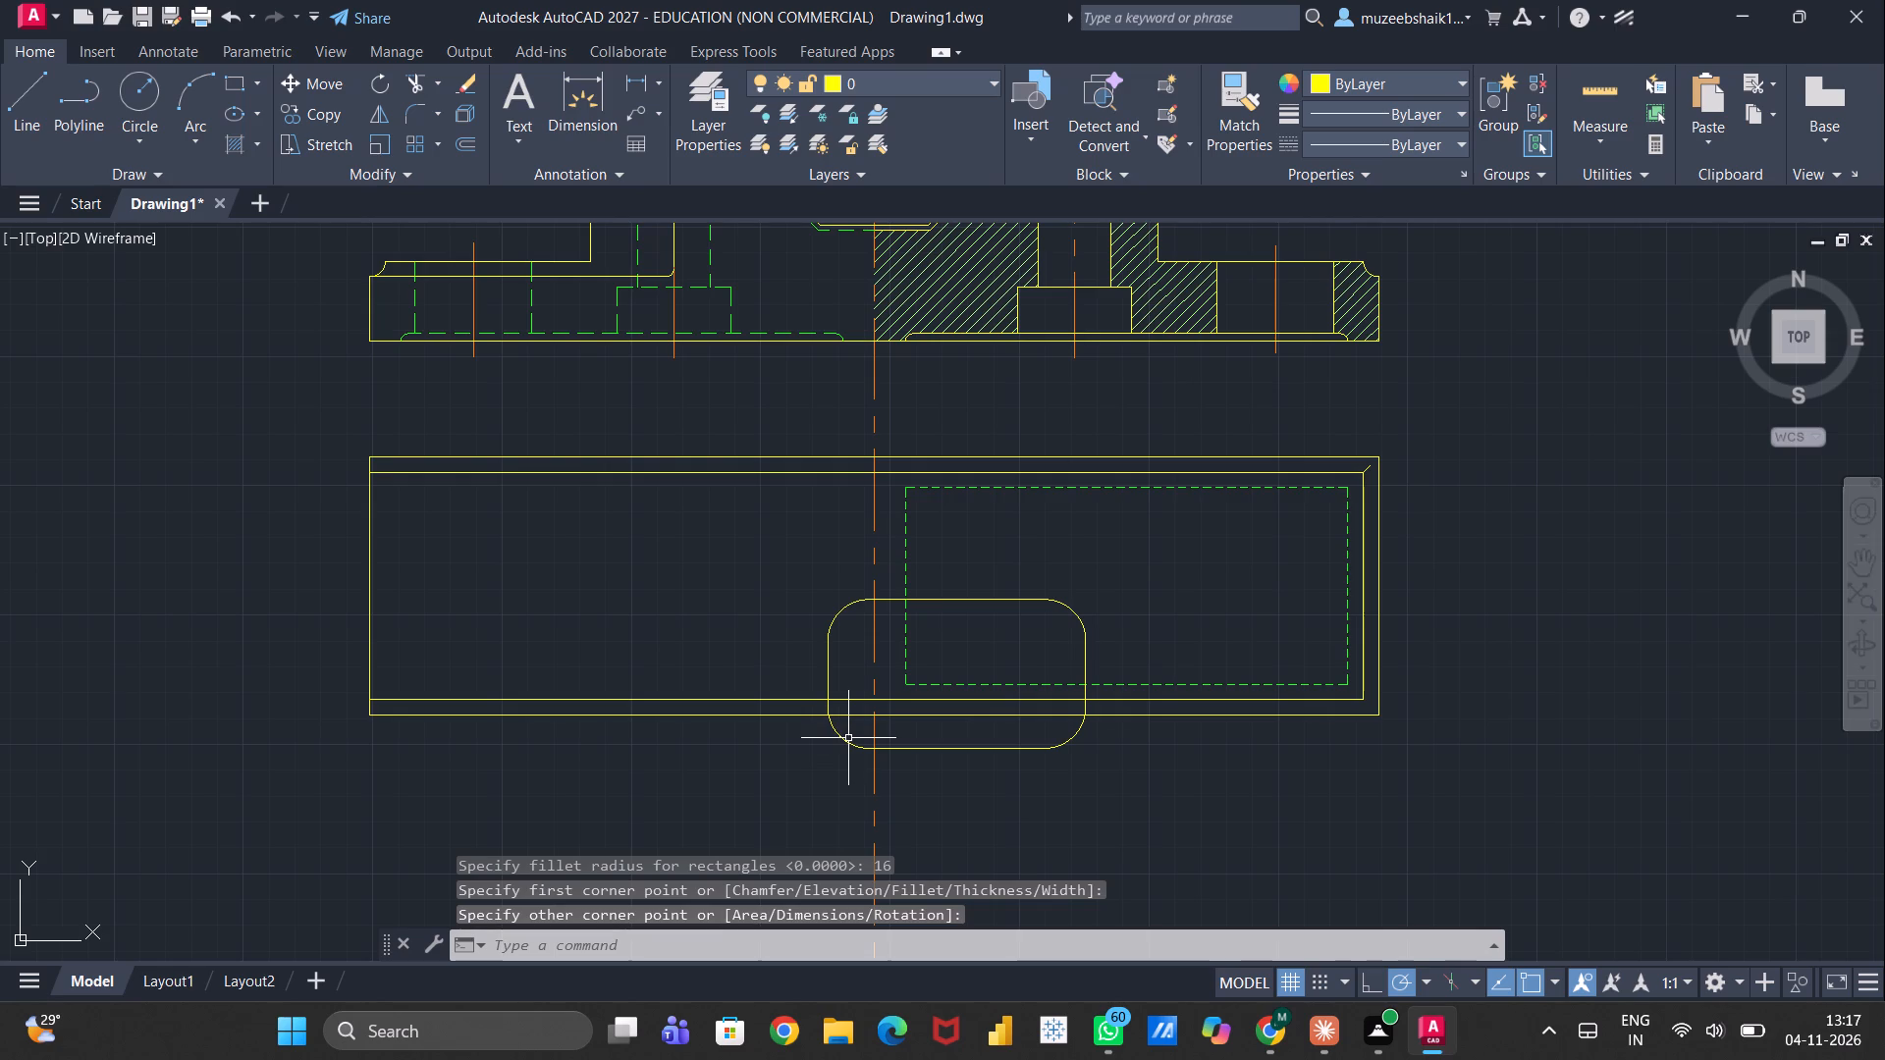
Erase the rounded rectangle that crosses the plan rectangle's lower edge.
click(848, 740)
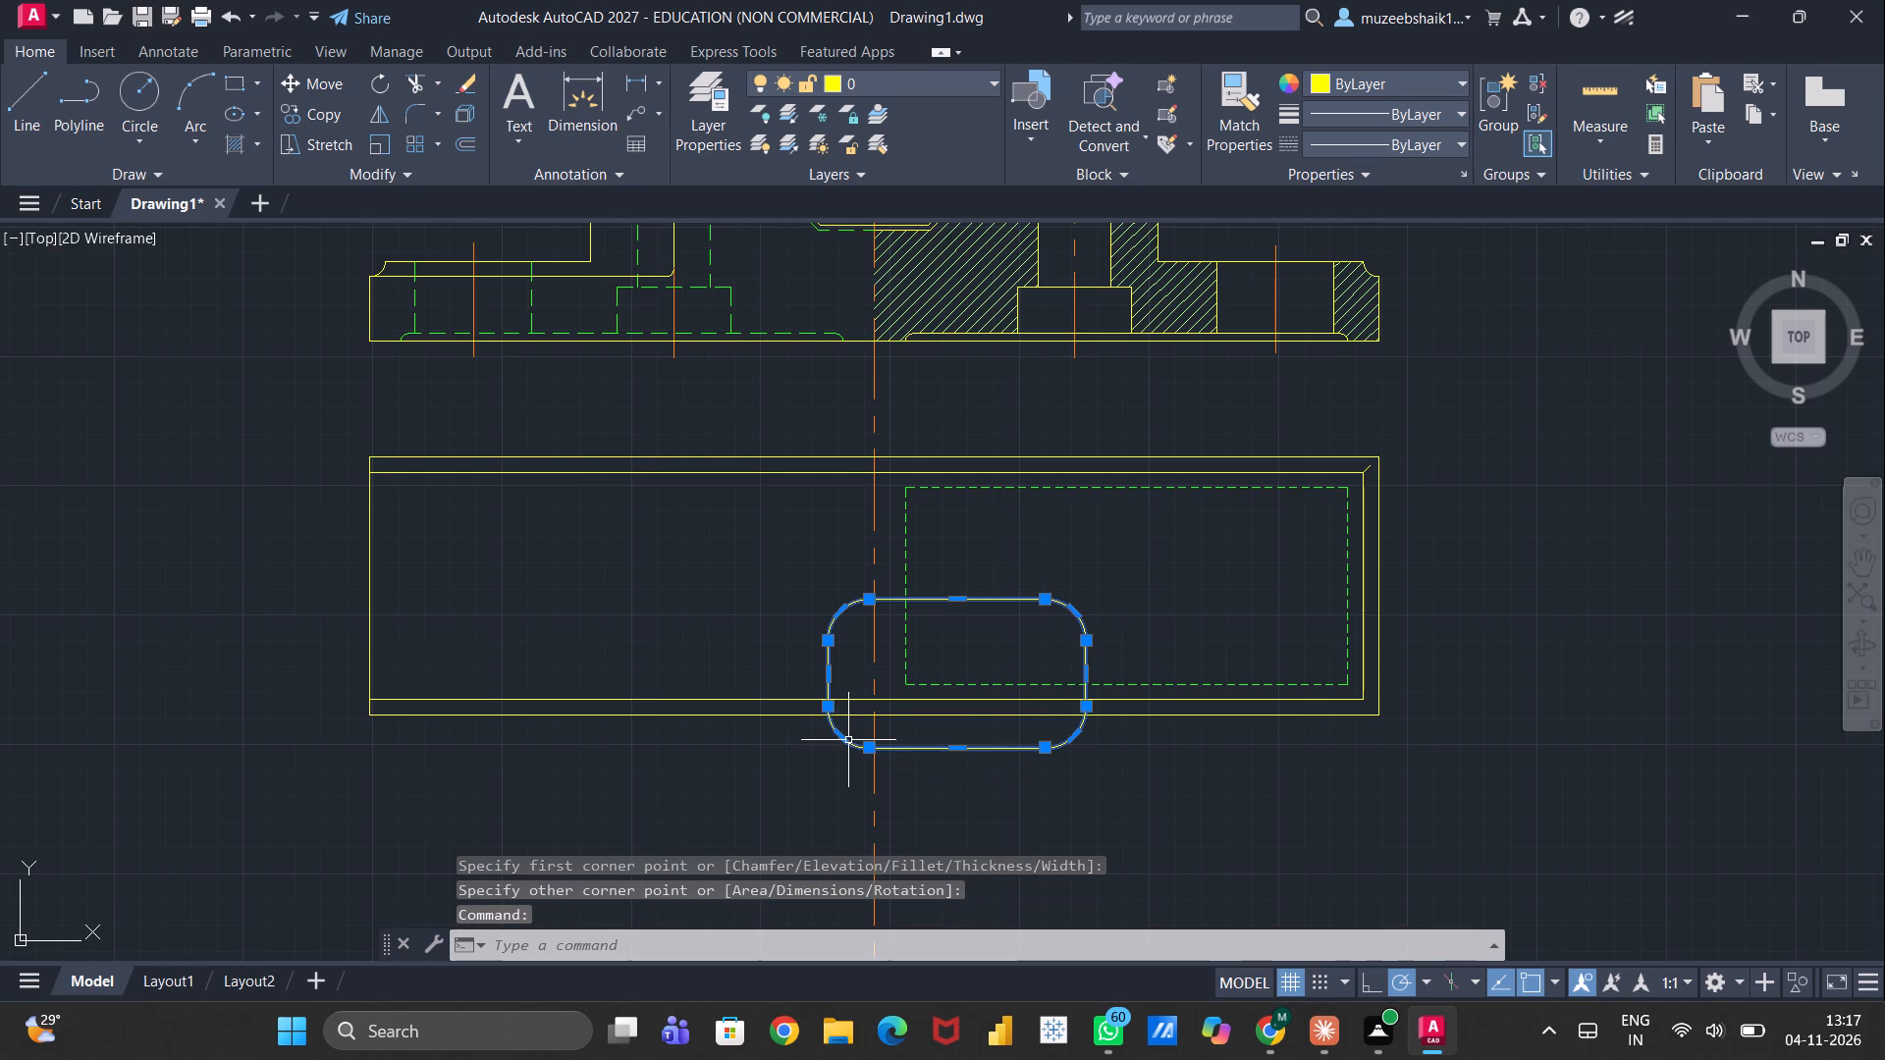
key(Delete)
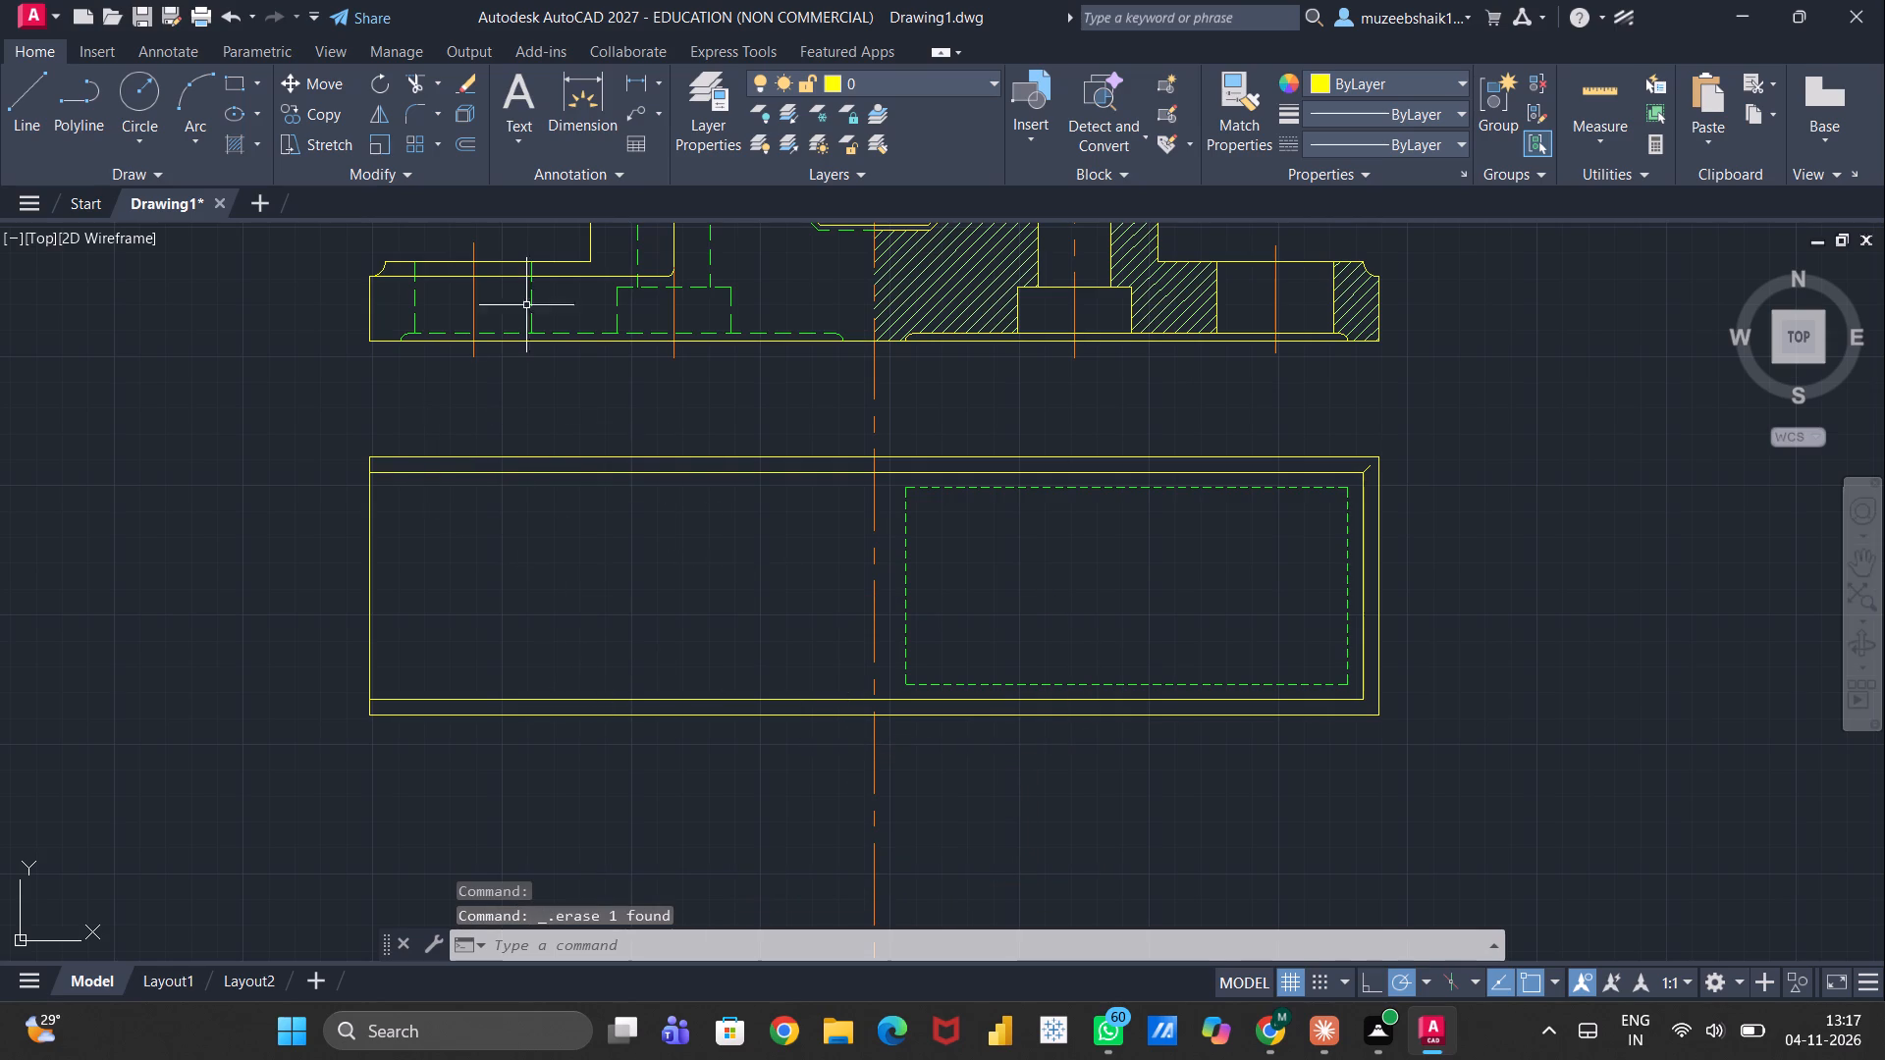
Draw a 45 by 32 unit rectangle with a 16-unit corner fillet radius inside the dashed hidden outline of the plan view.
click(250, 85)
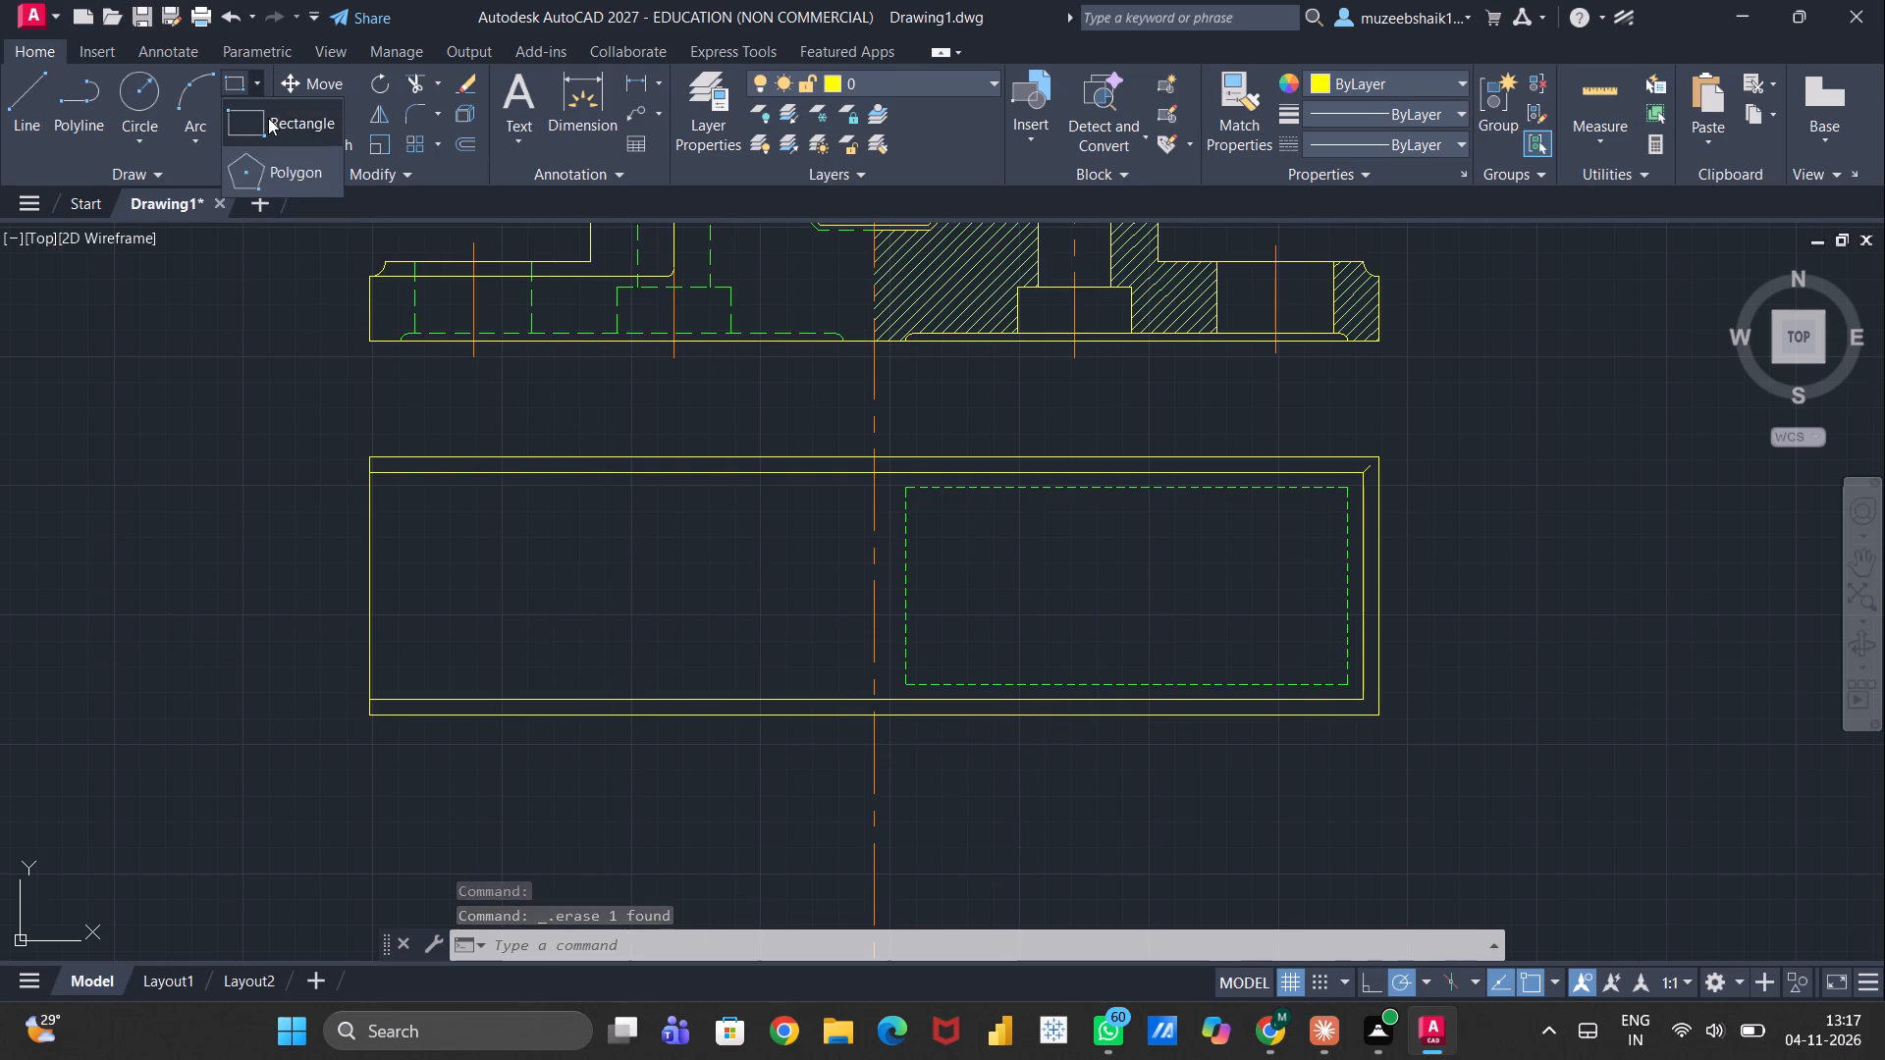
click(270, 120)
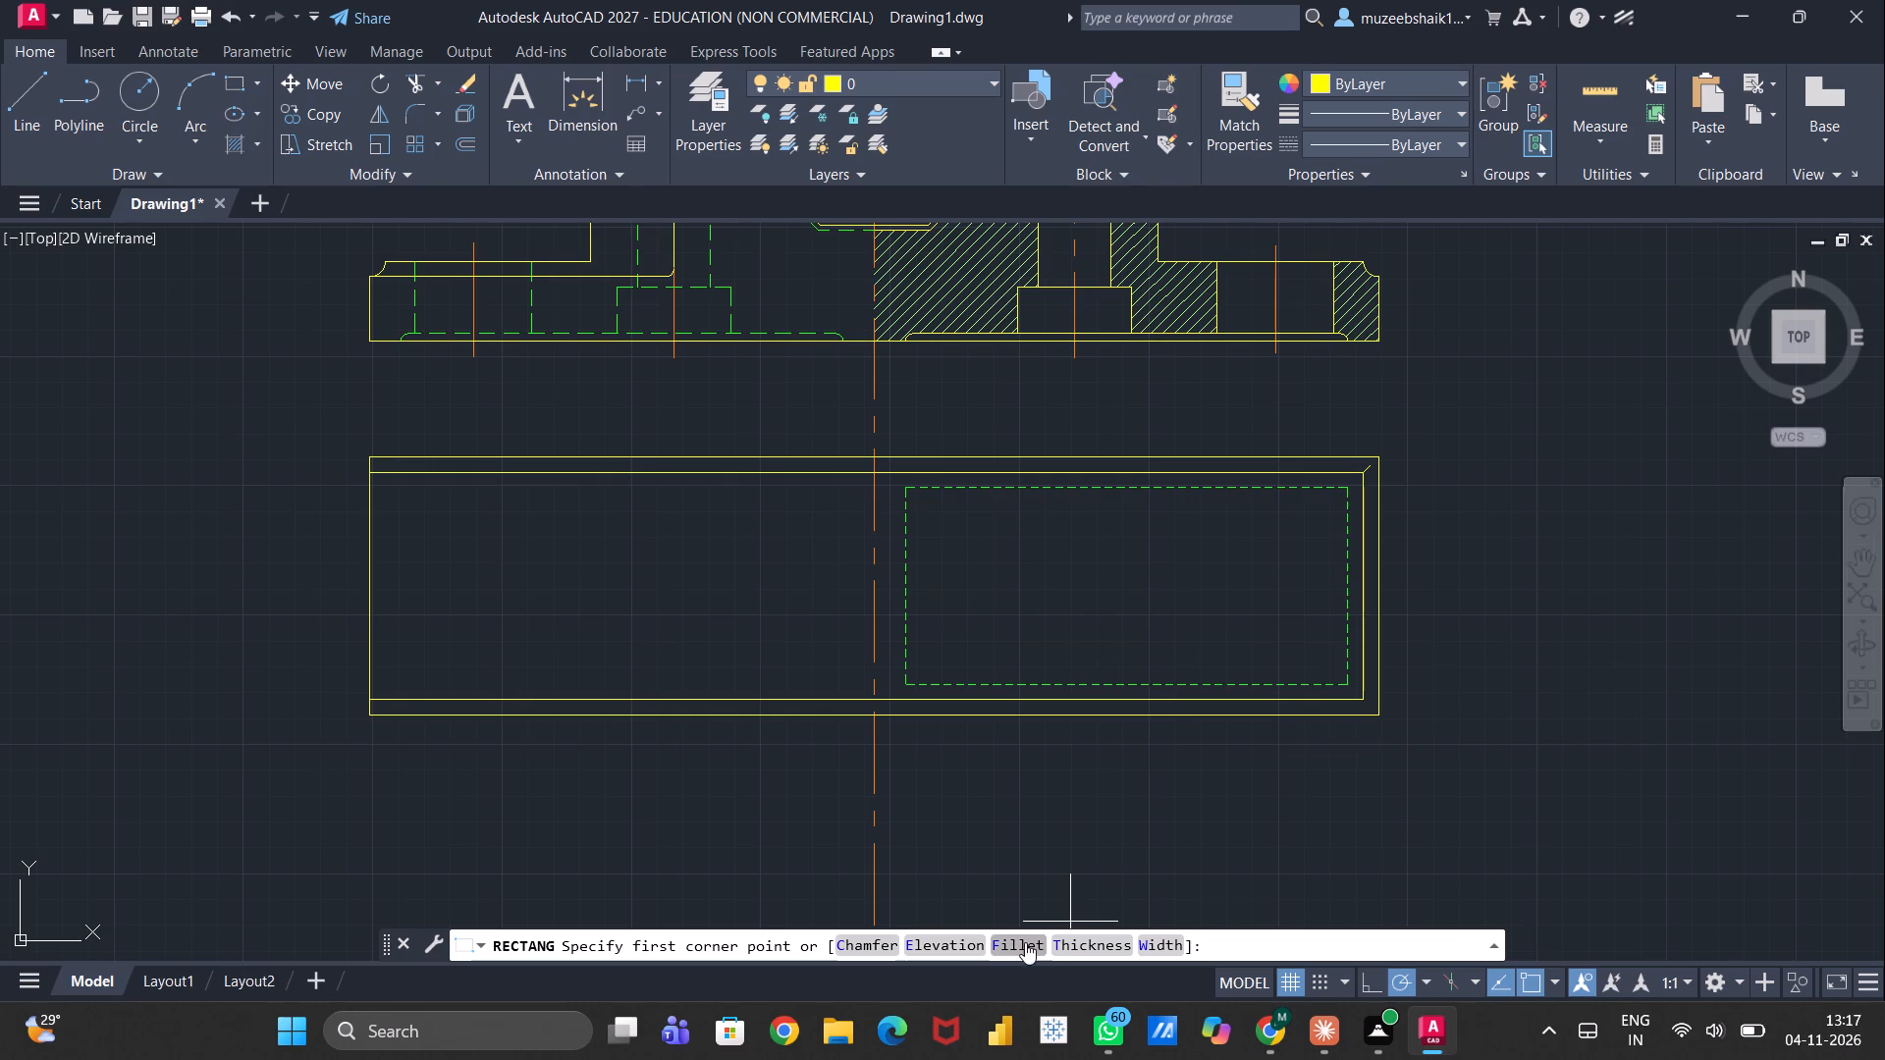
click(1014, 938)
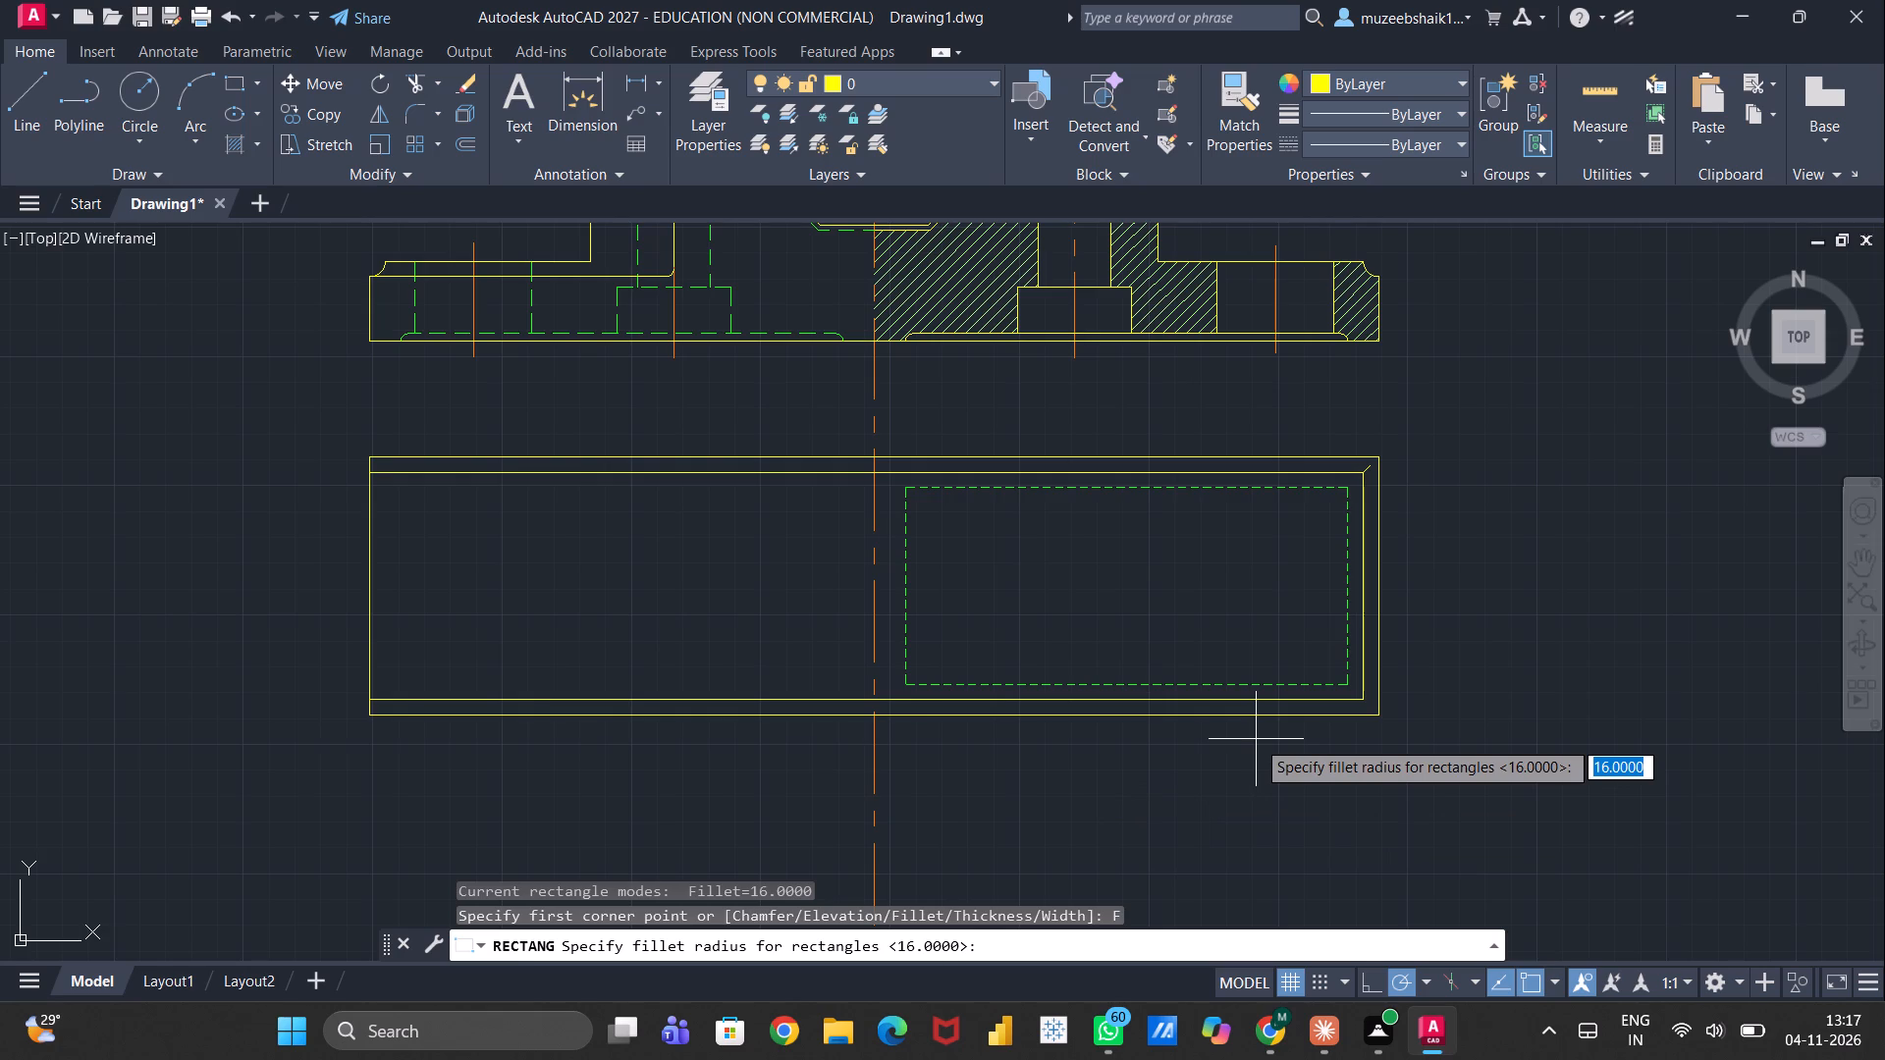
text(16)
key(Return)
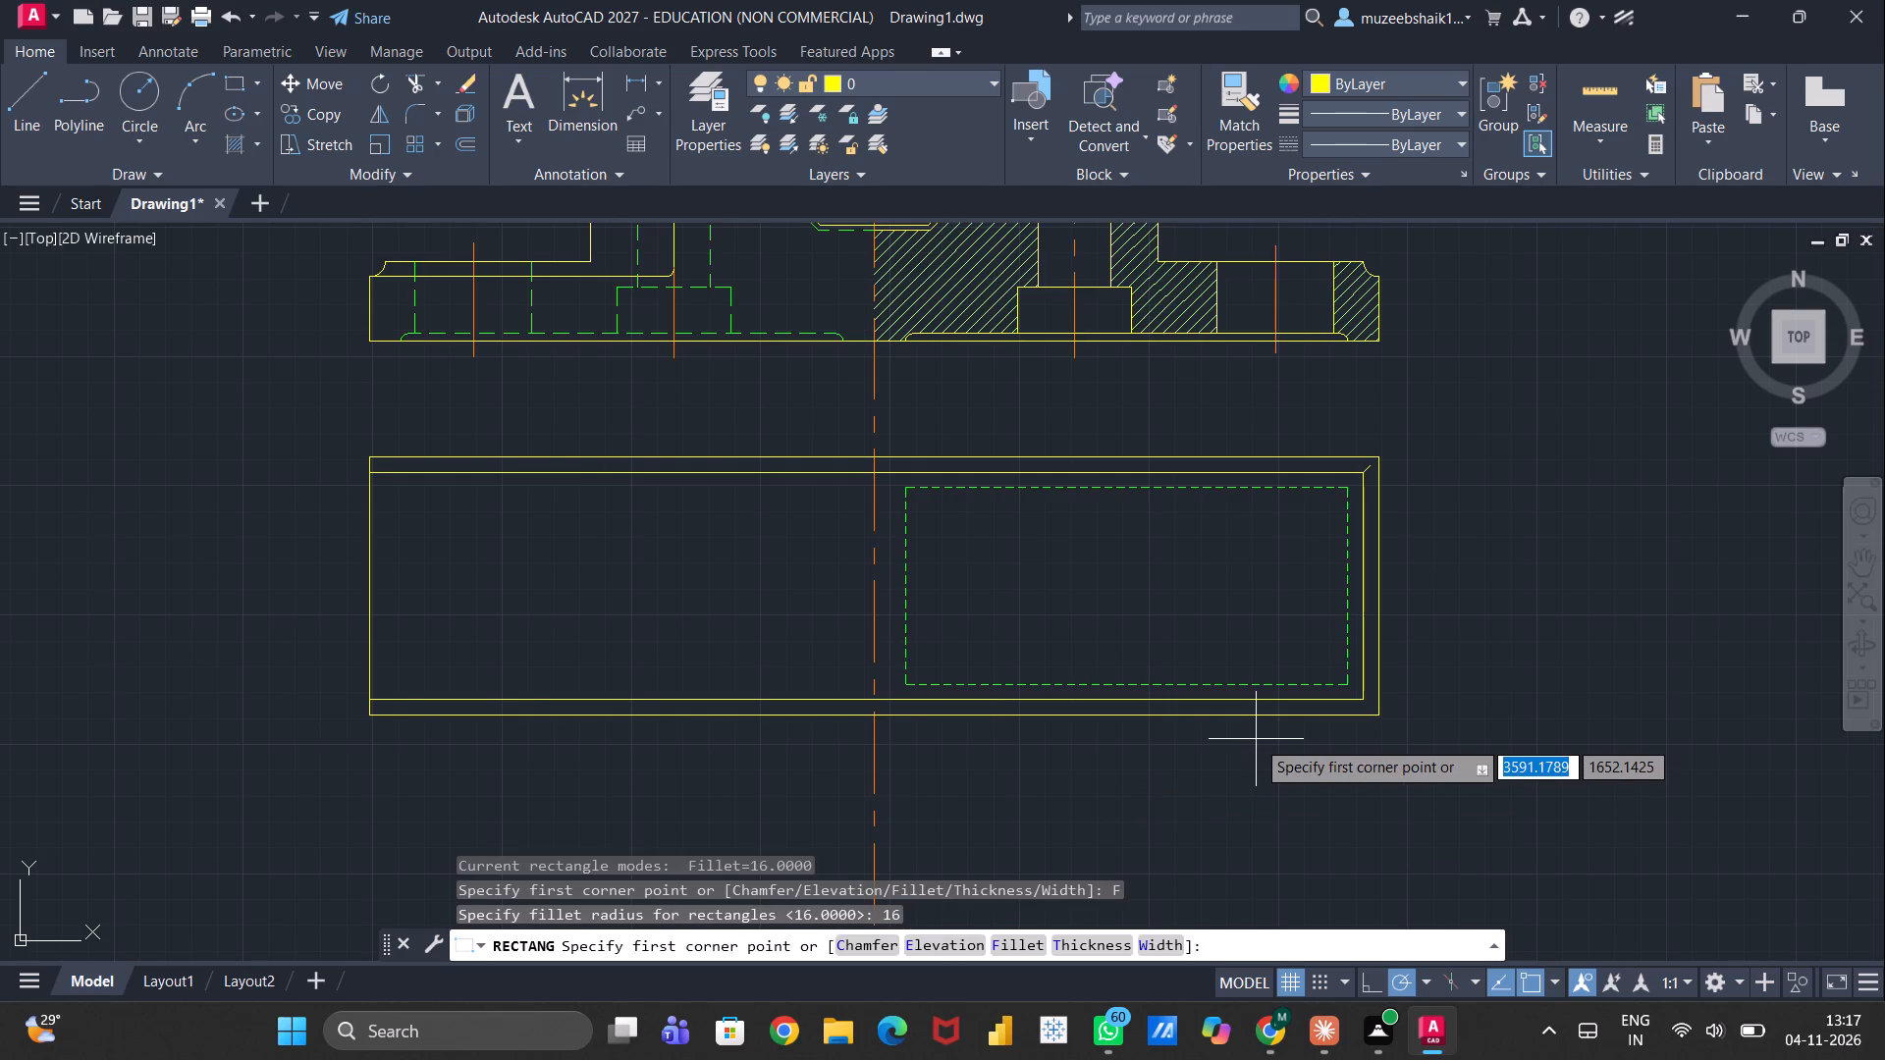
click(1199, 583)
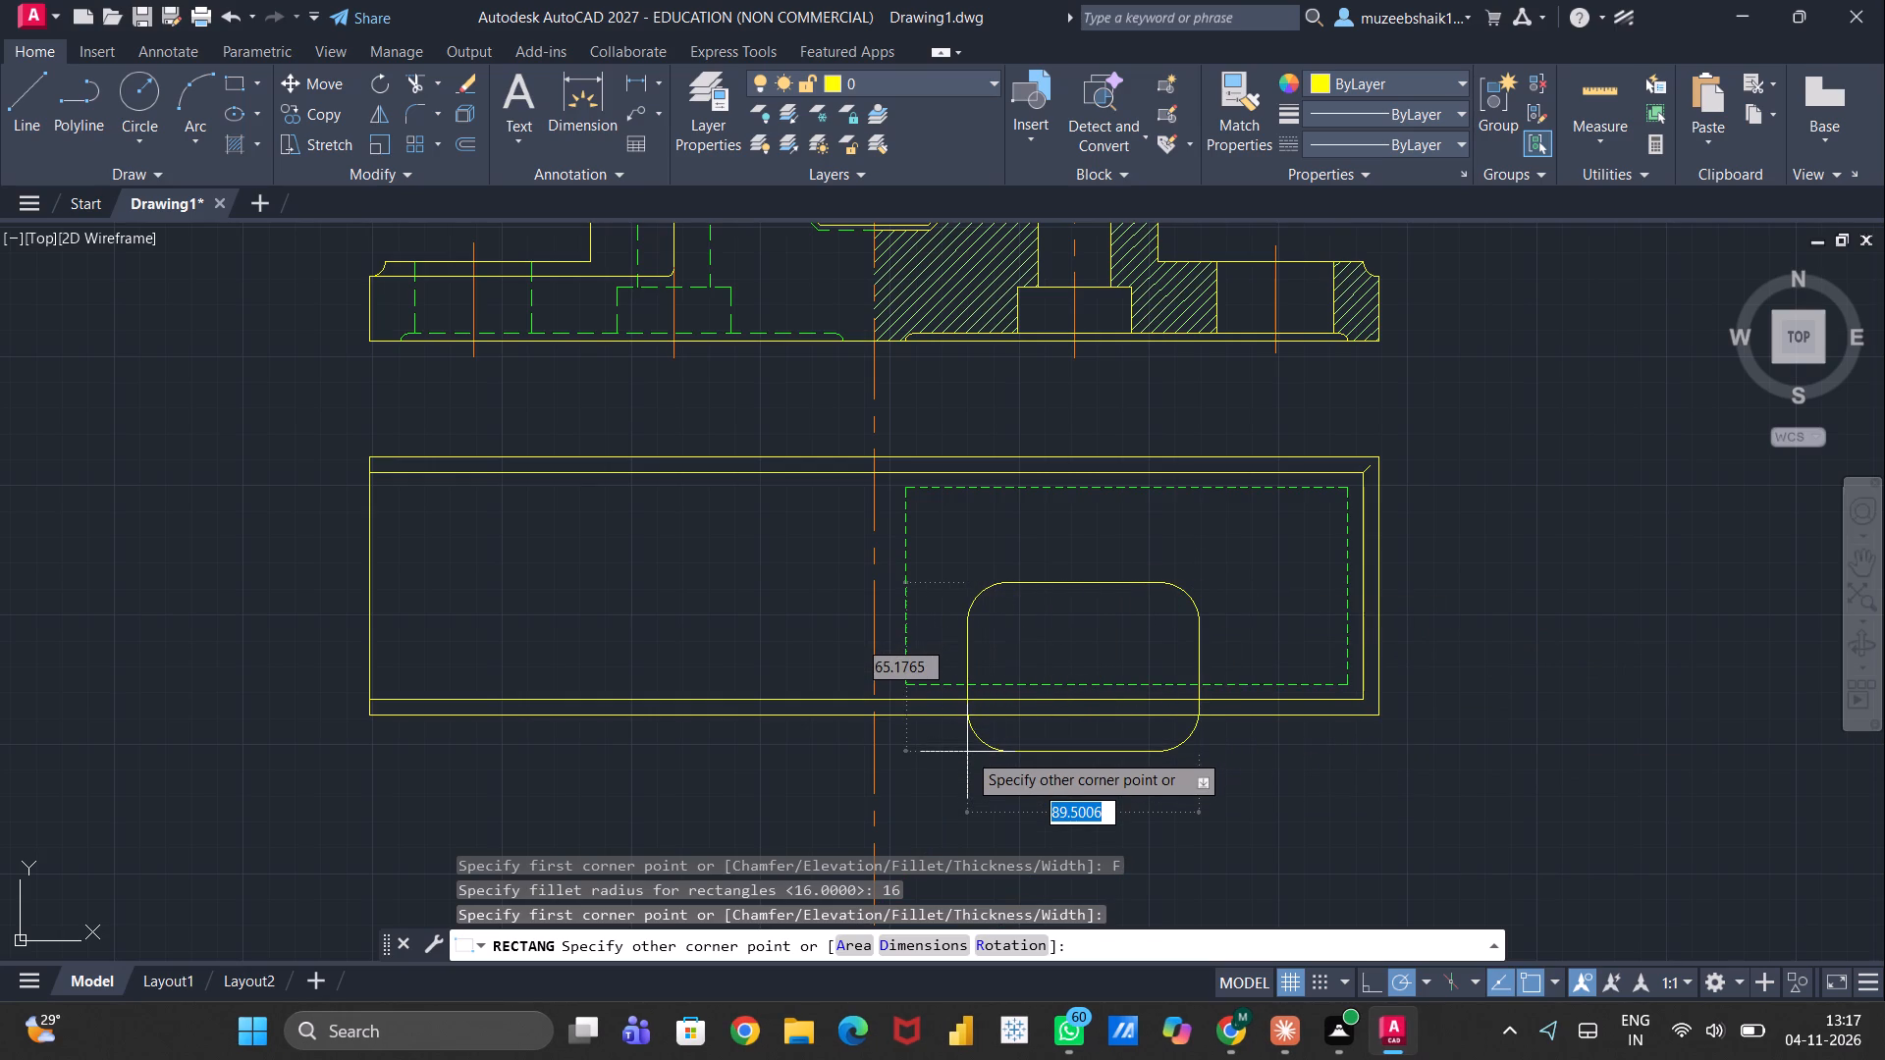
key(d)
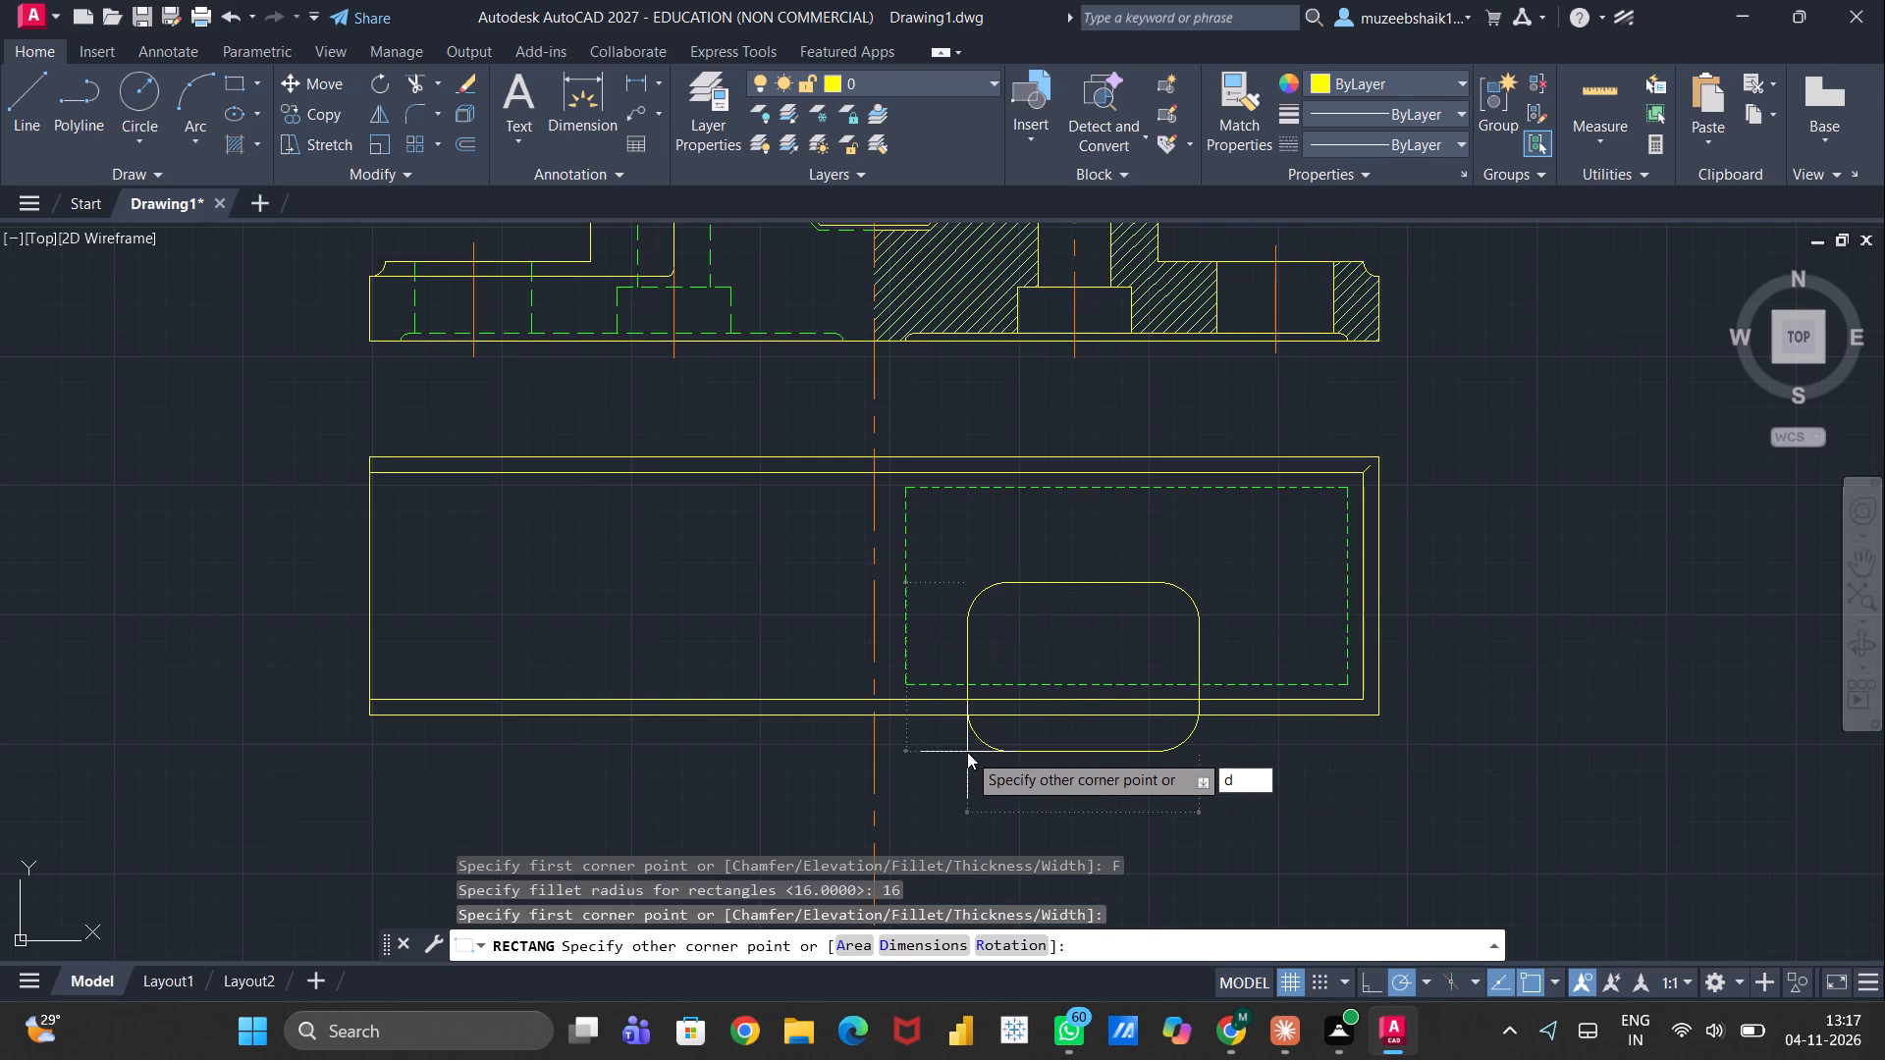
key(Return)
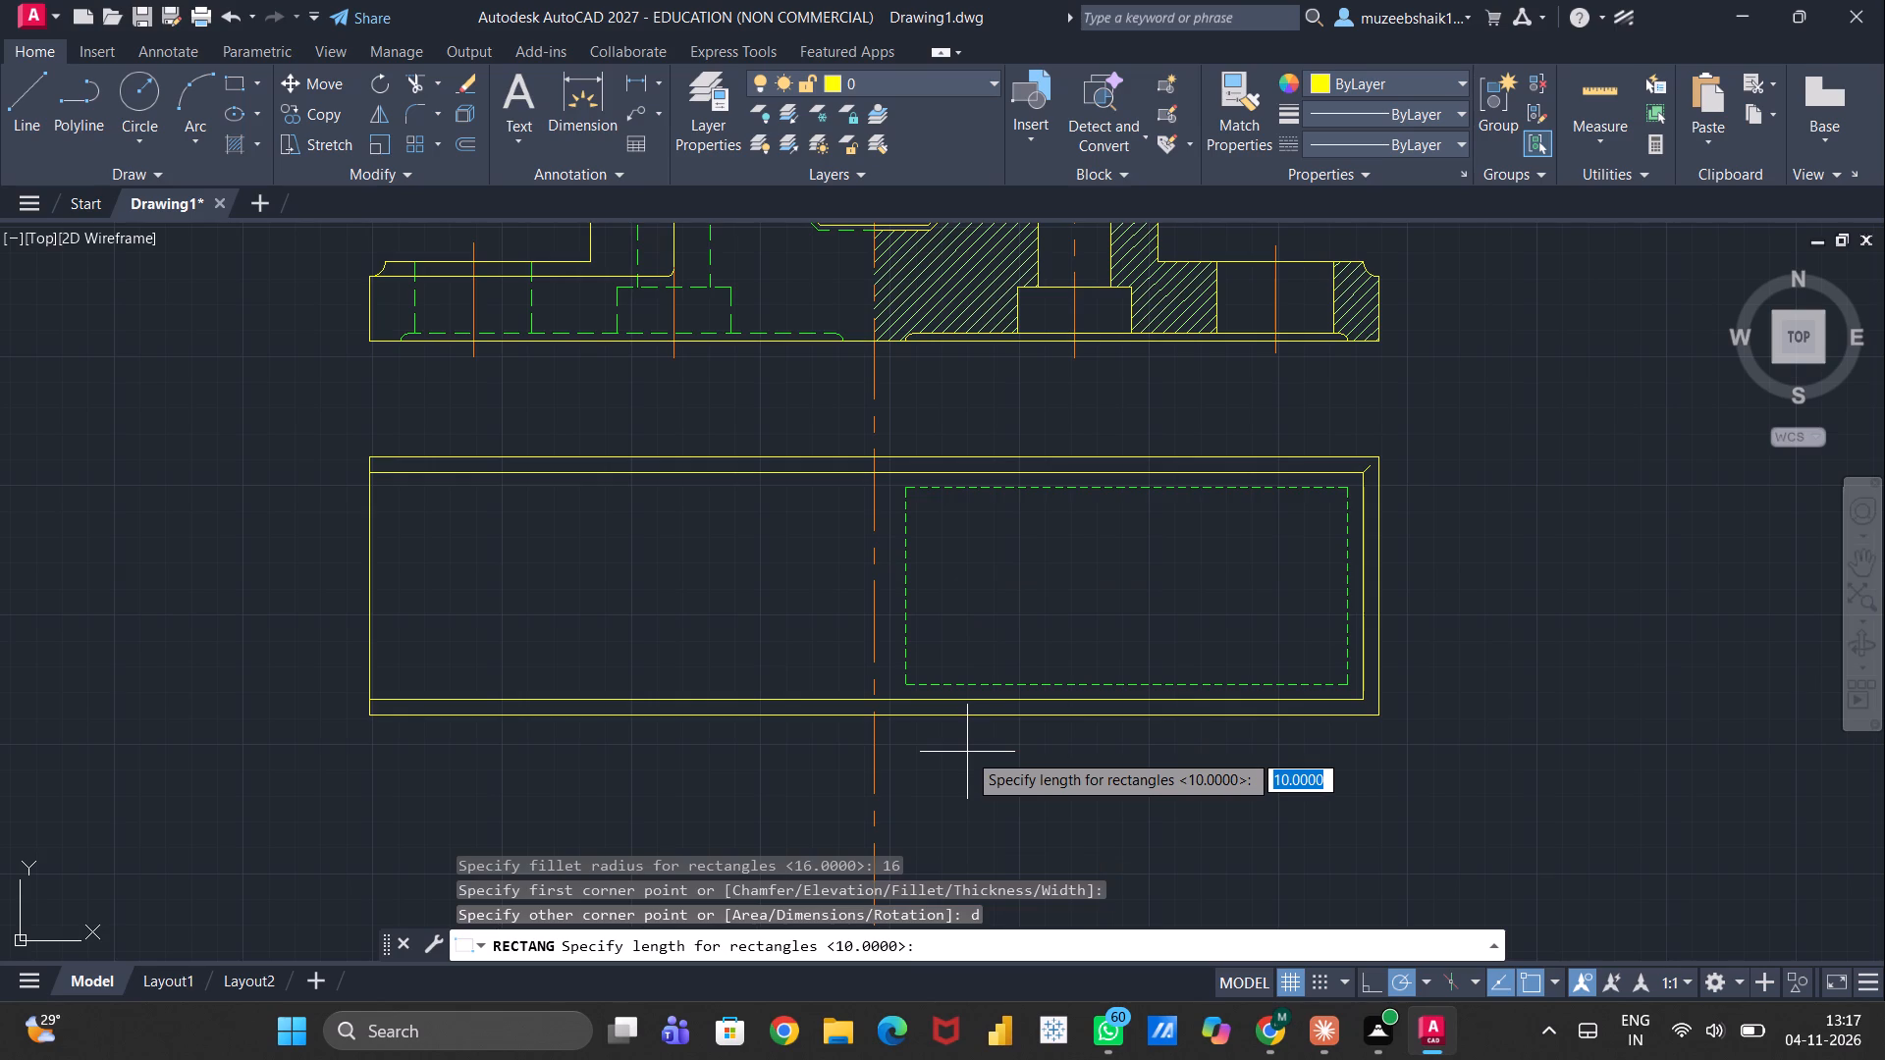
text(45)
key(Return)
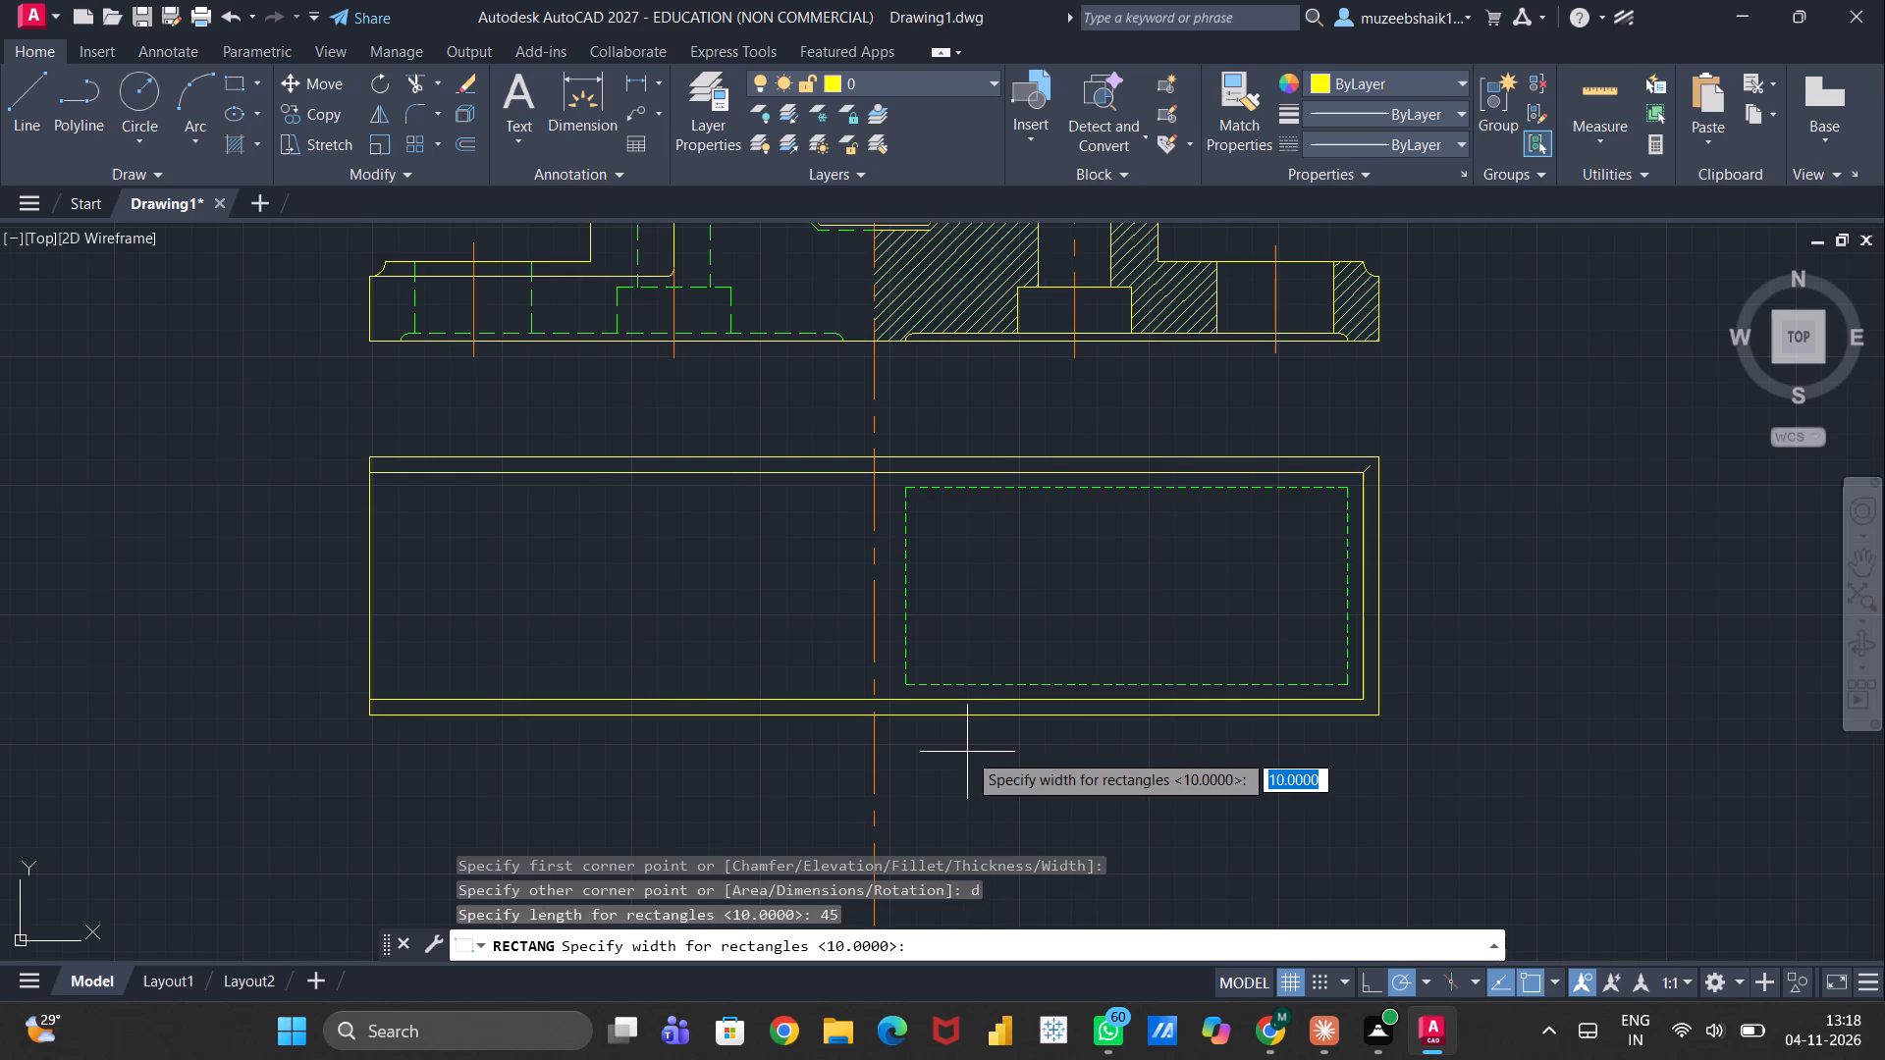
text(32)
key(Return)
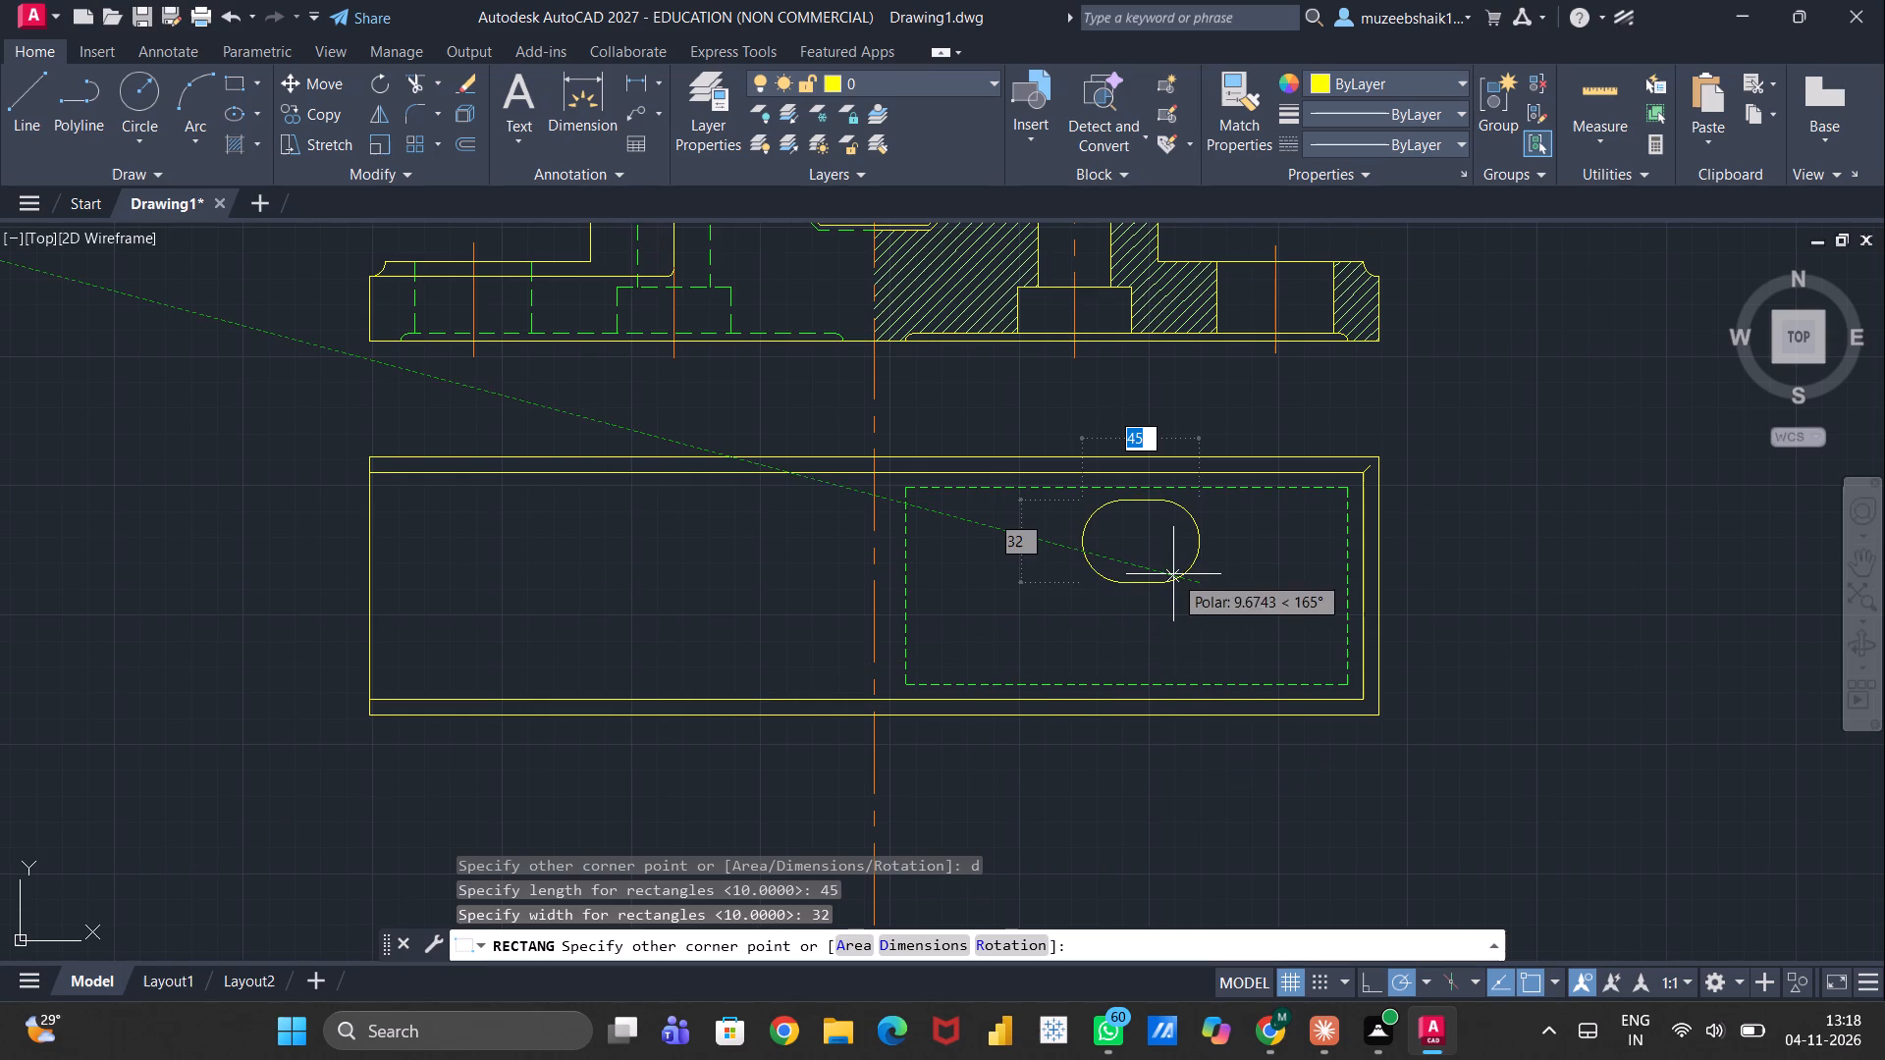
click(1152, 587)
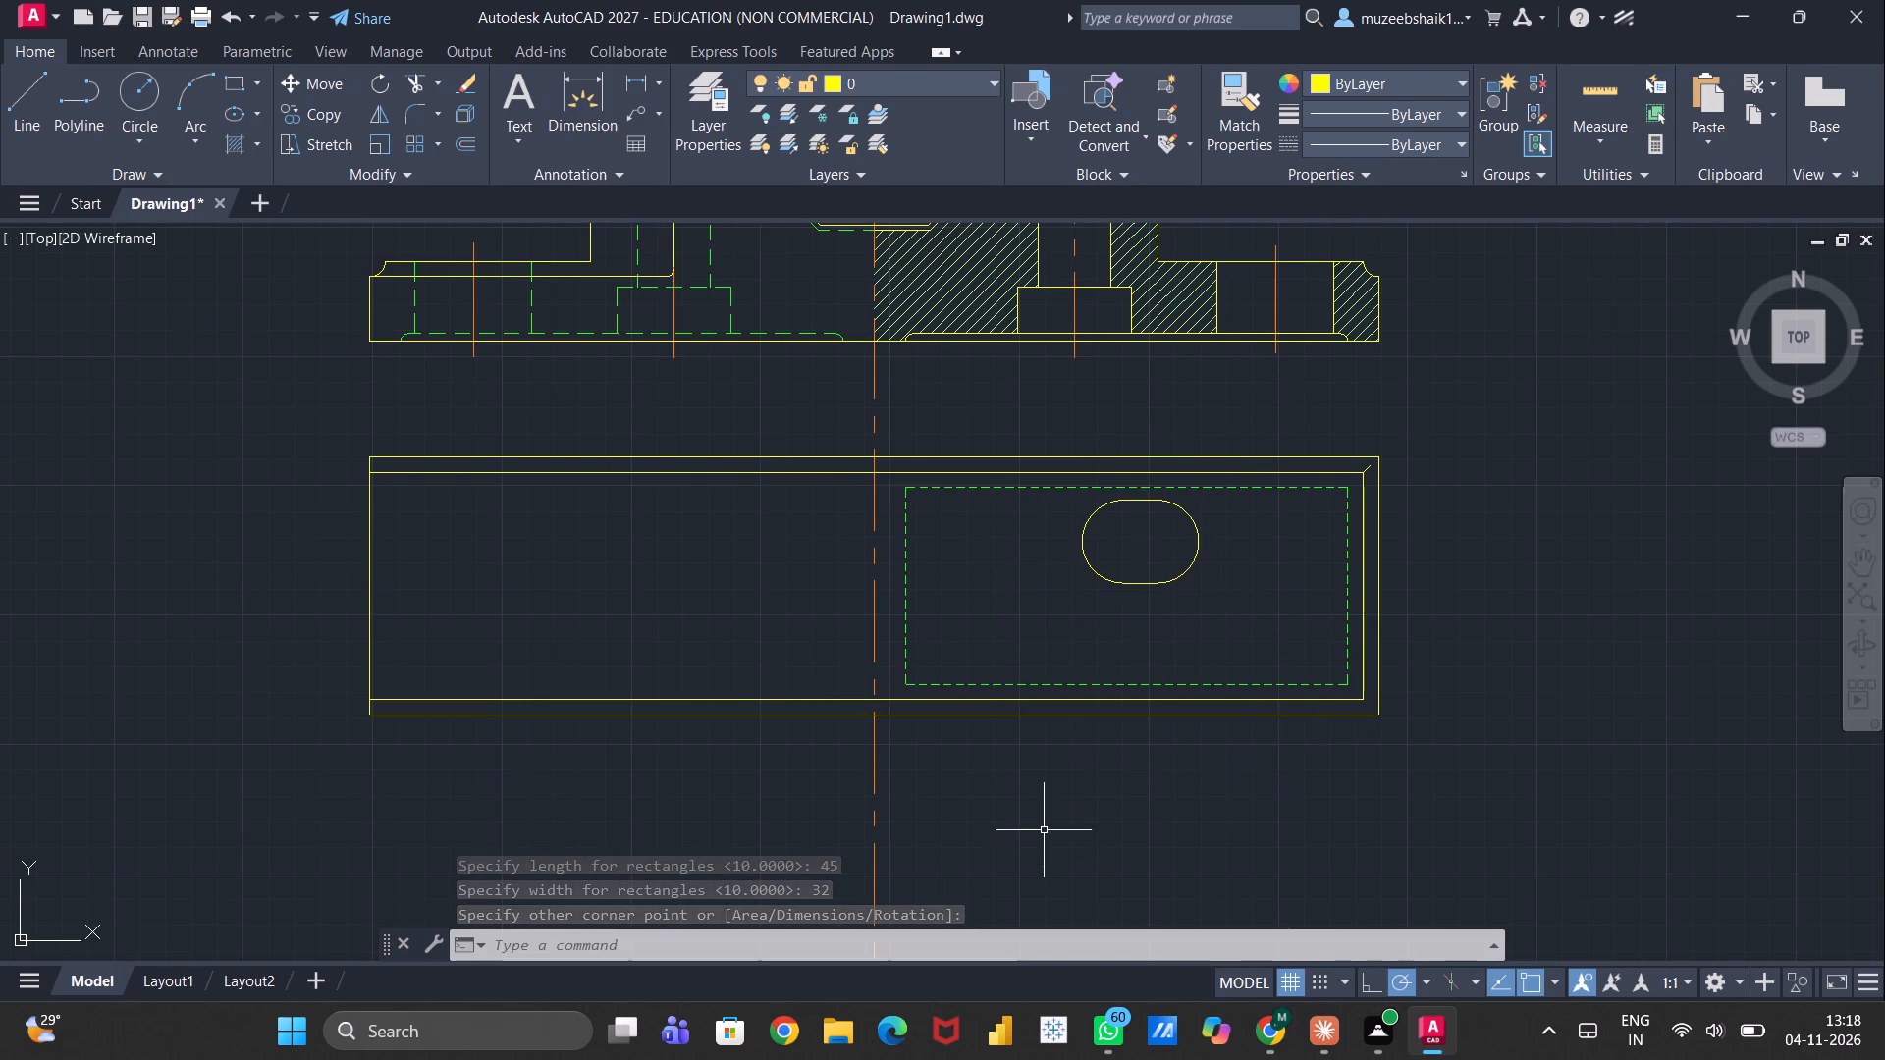
Start moving the rounded slot inside the plan view's dashed outline.
click(1170, 578)
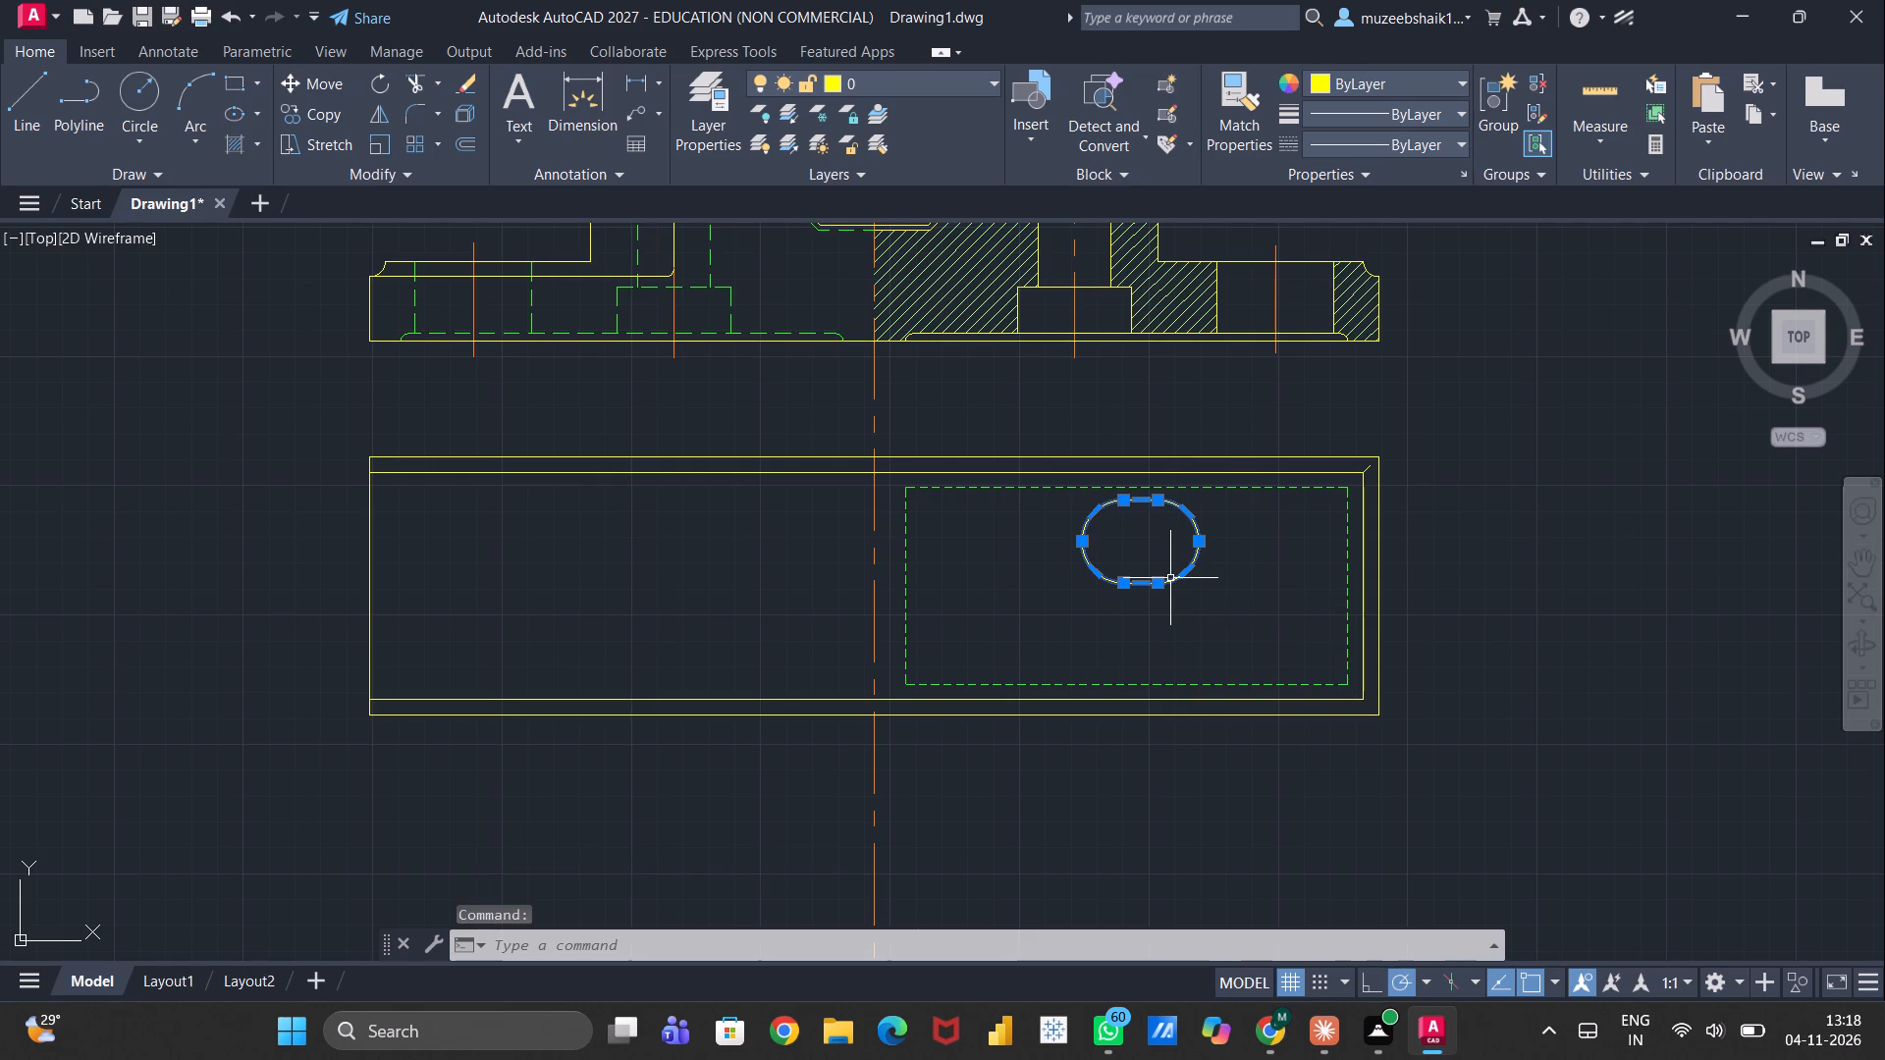
key(m)
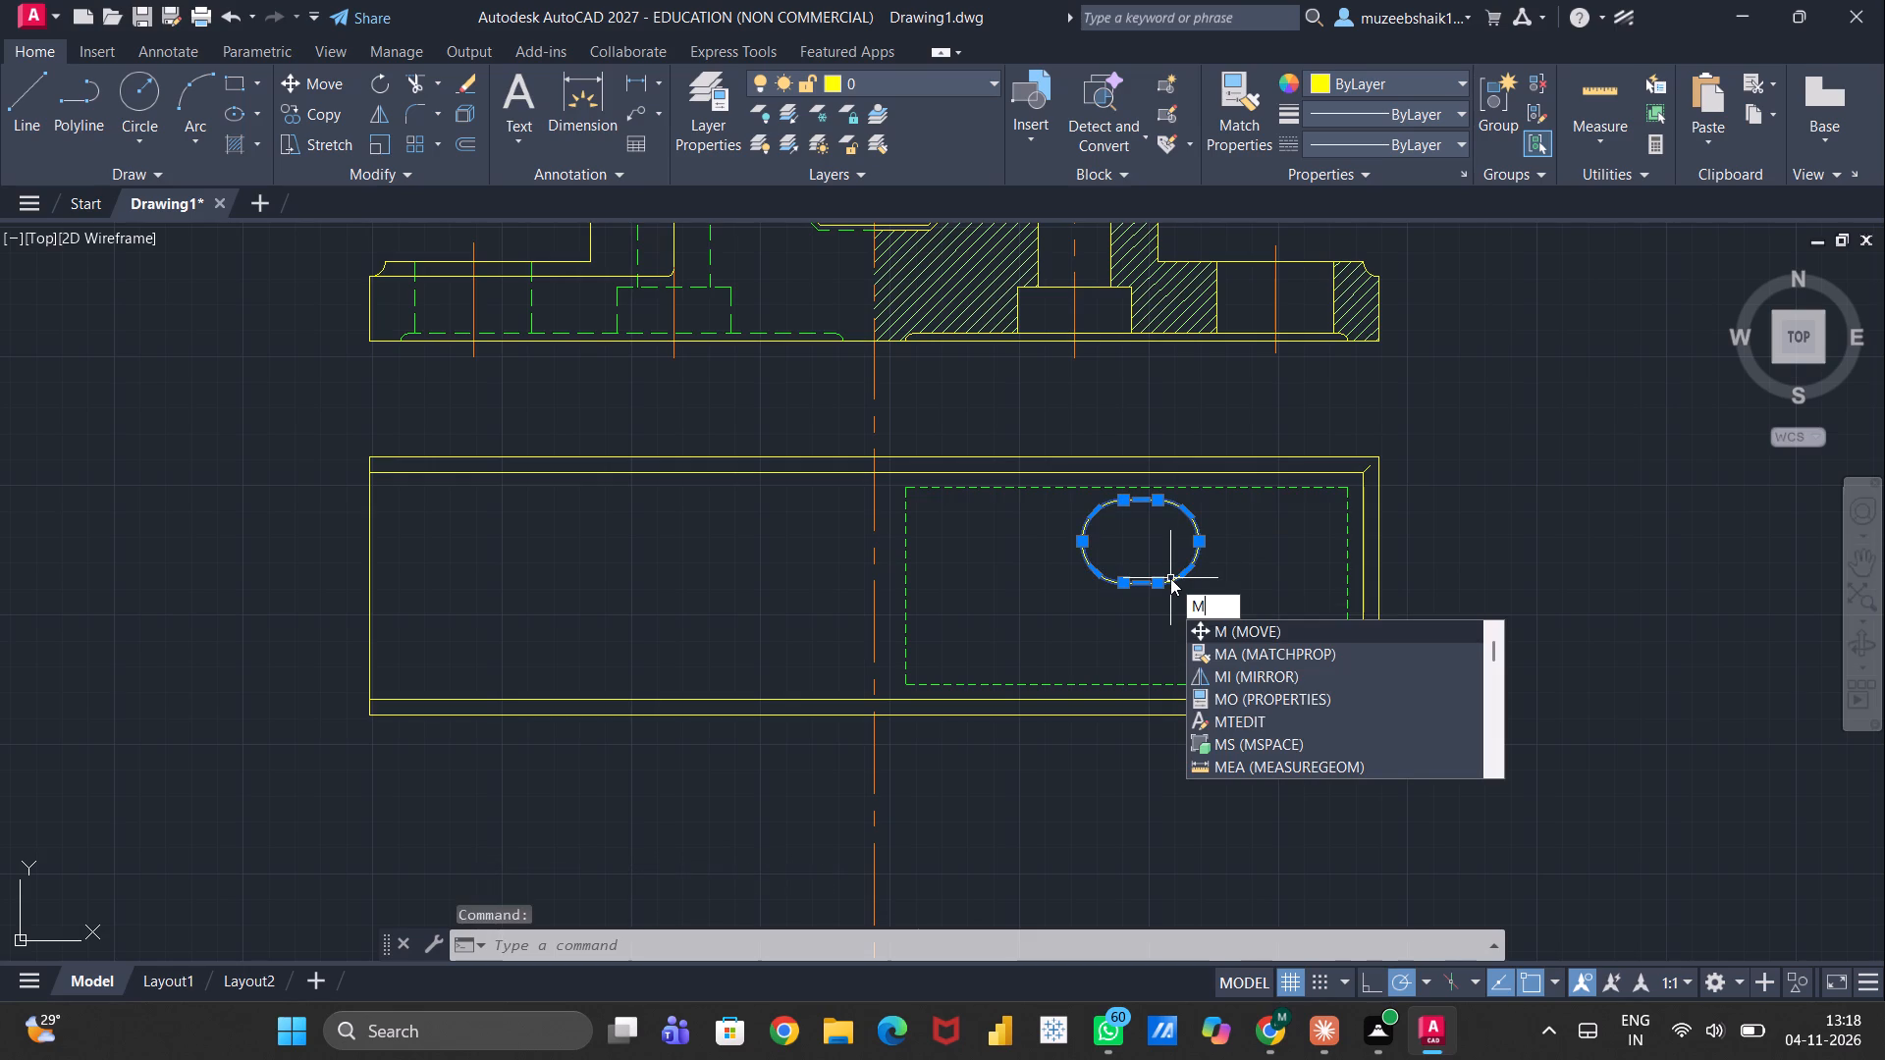
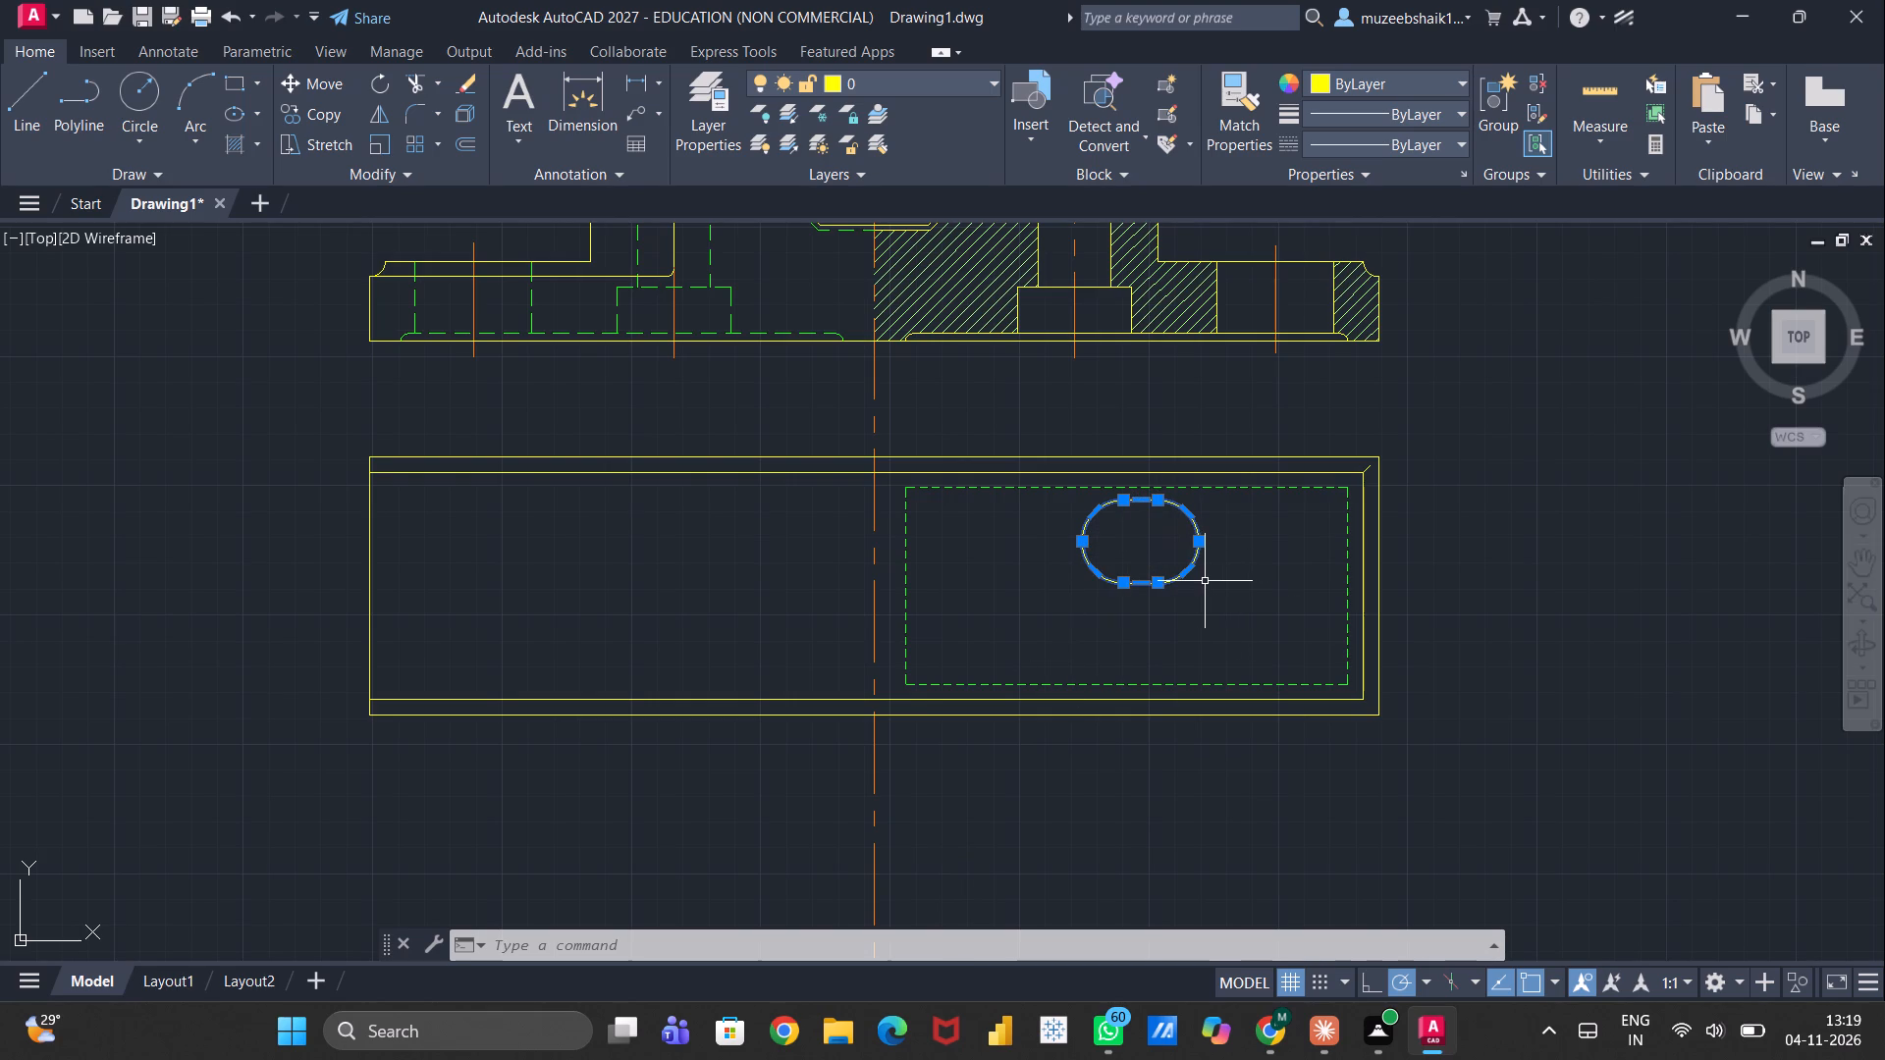
Move the rounded slot so its left end aligns below the end flange hole's left edge, on the dashed outline's horizontal mid-height.
key(m)
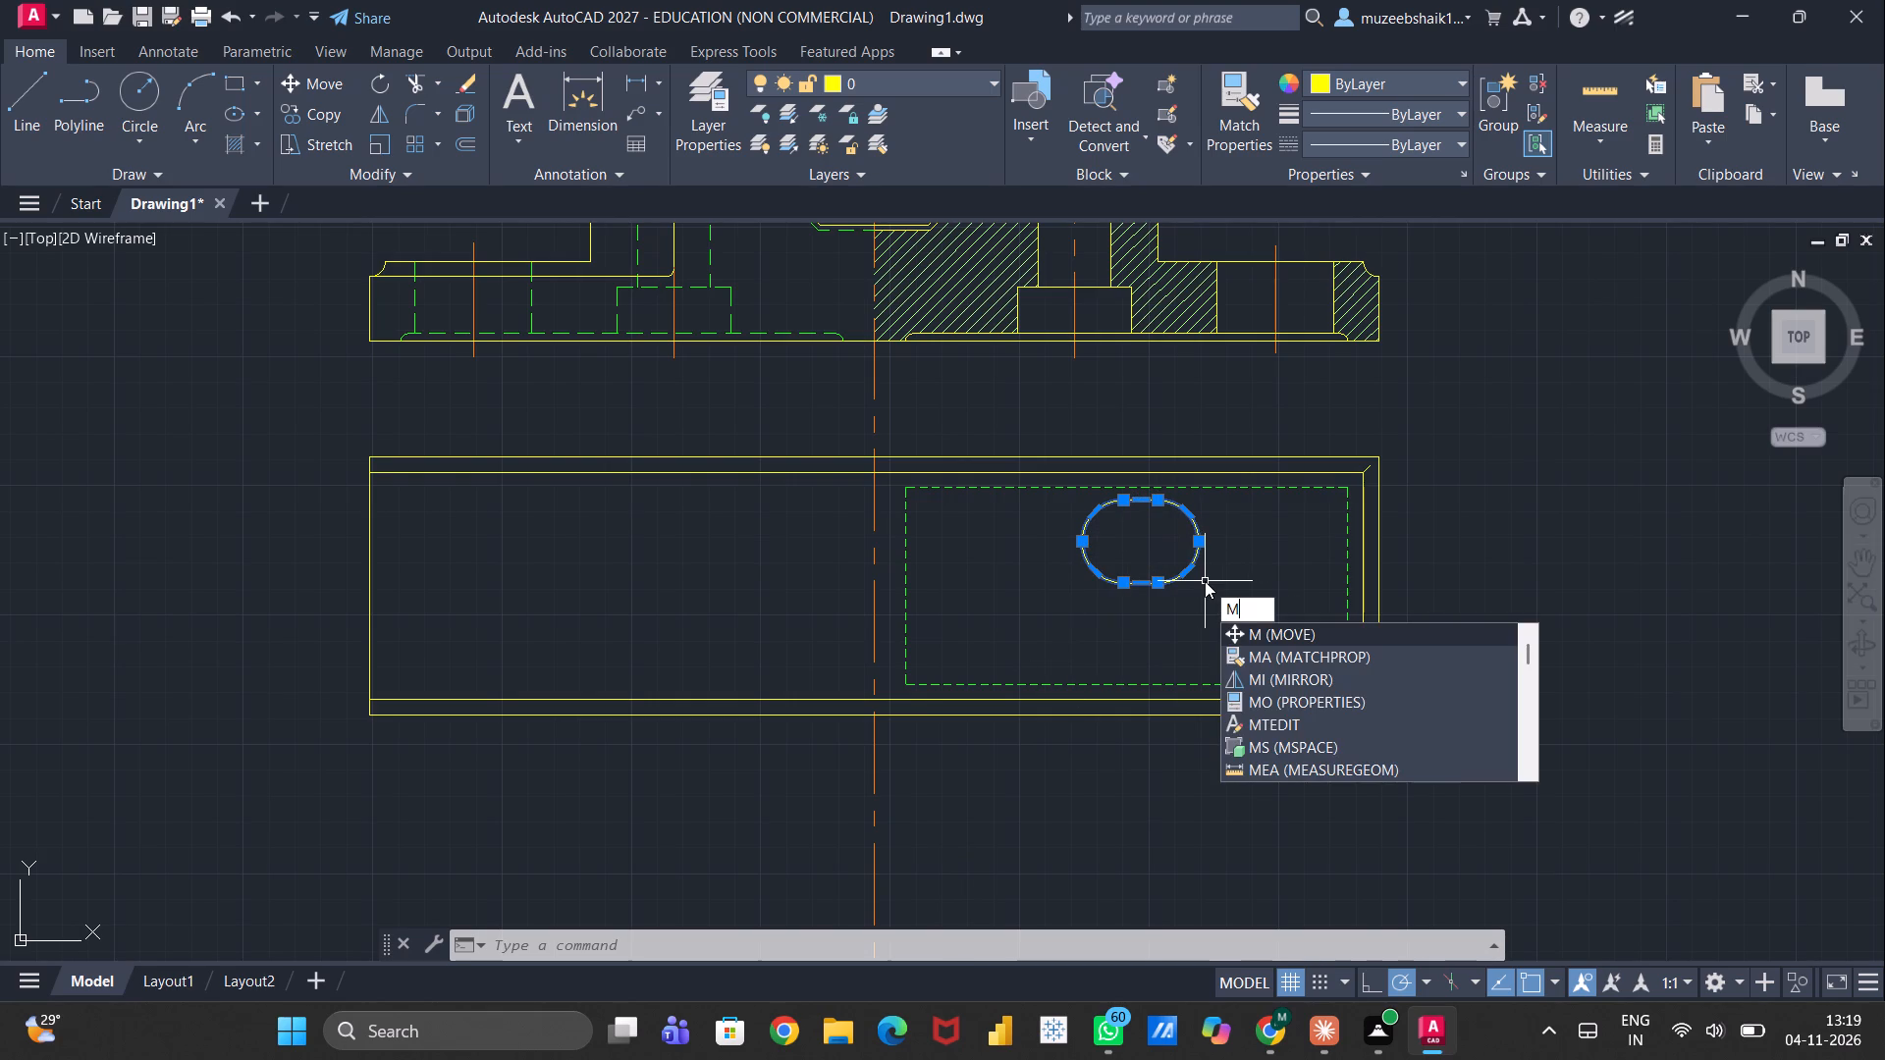
key(Return)
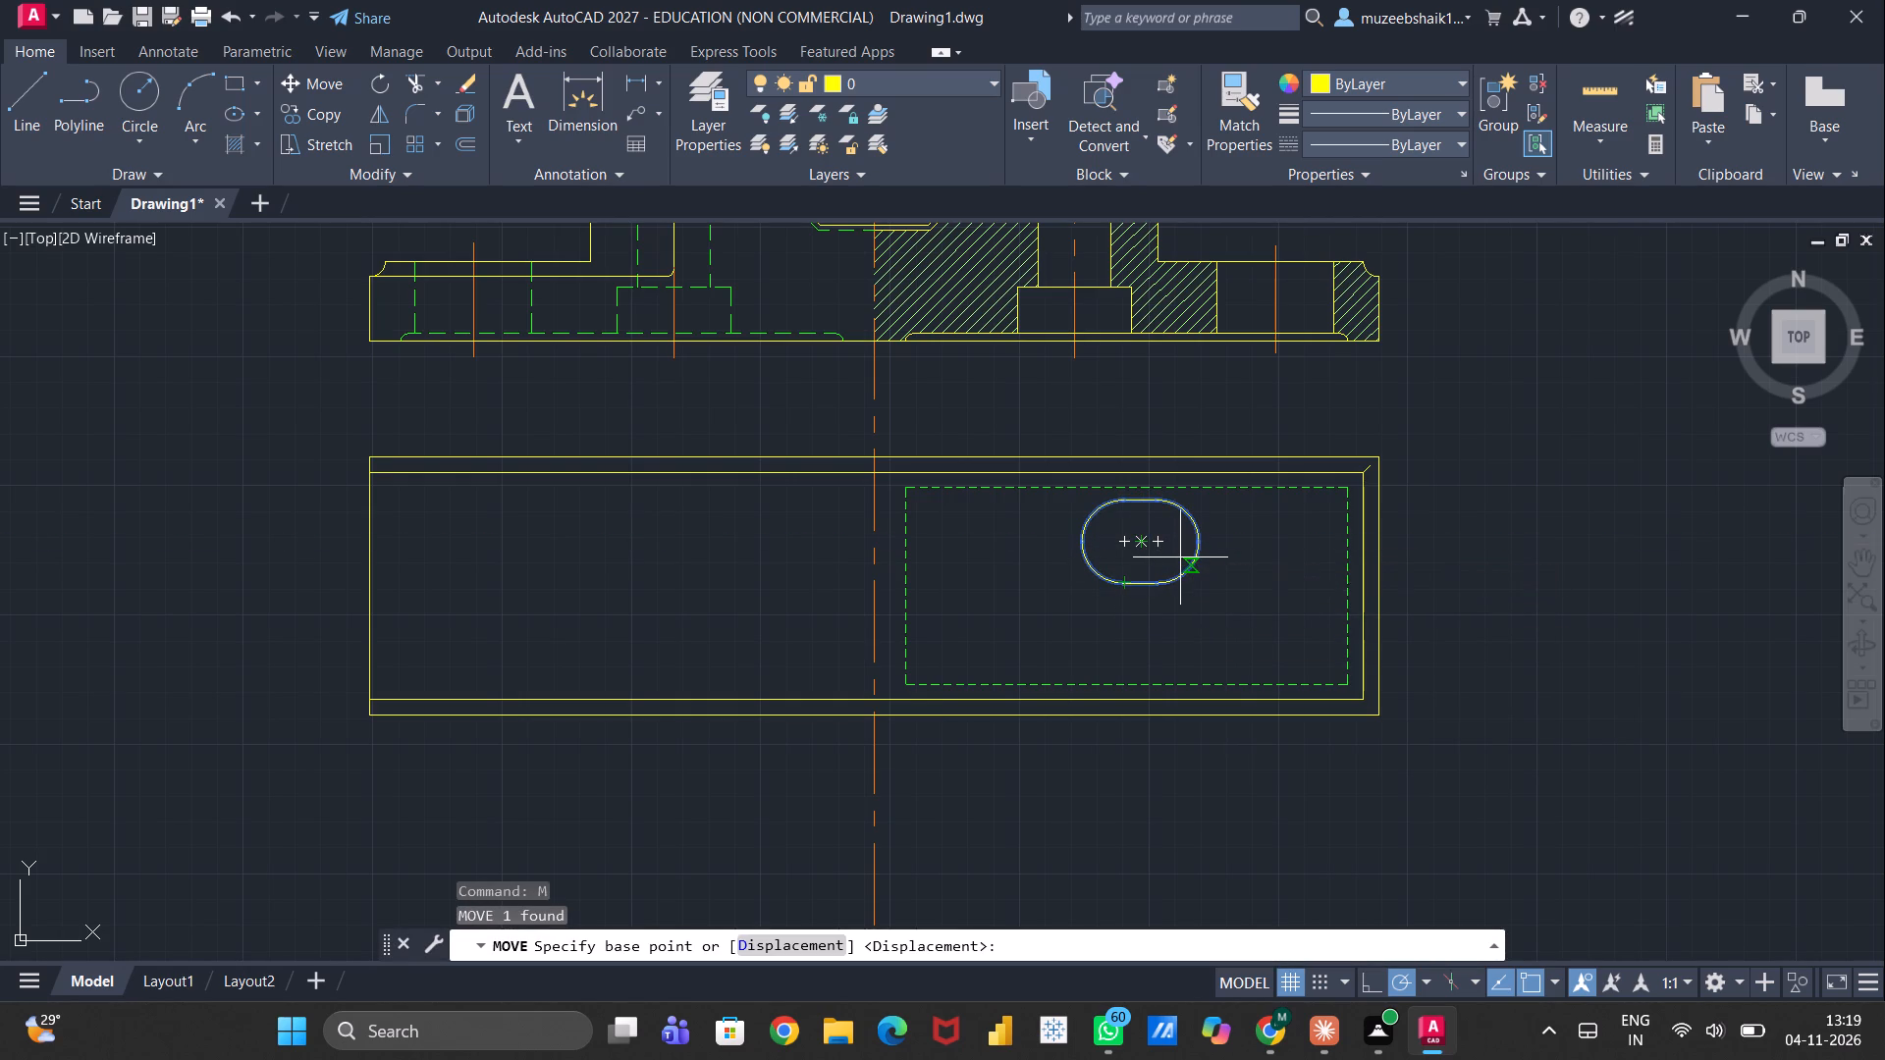
click(1086, 548)
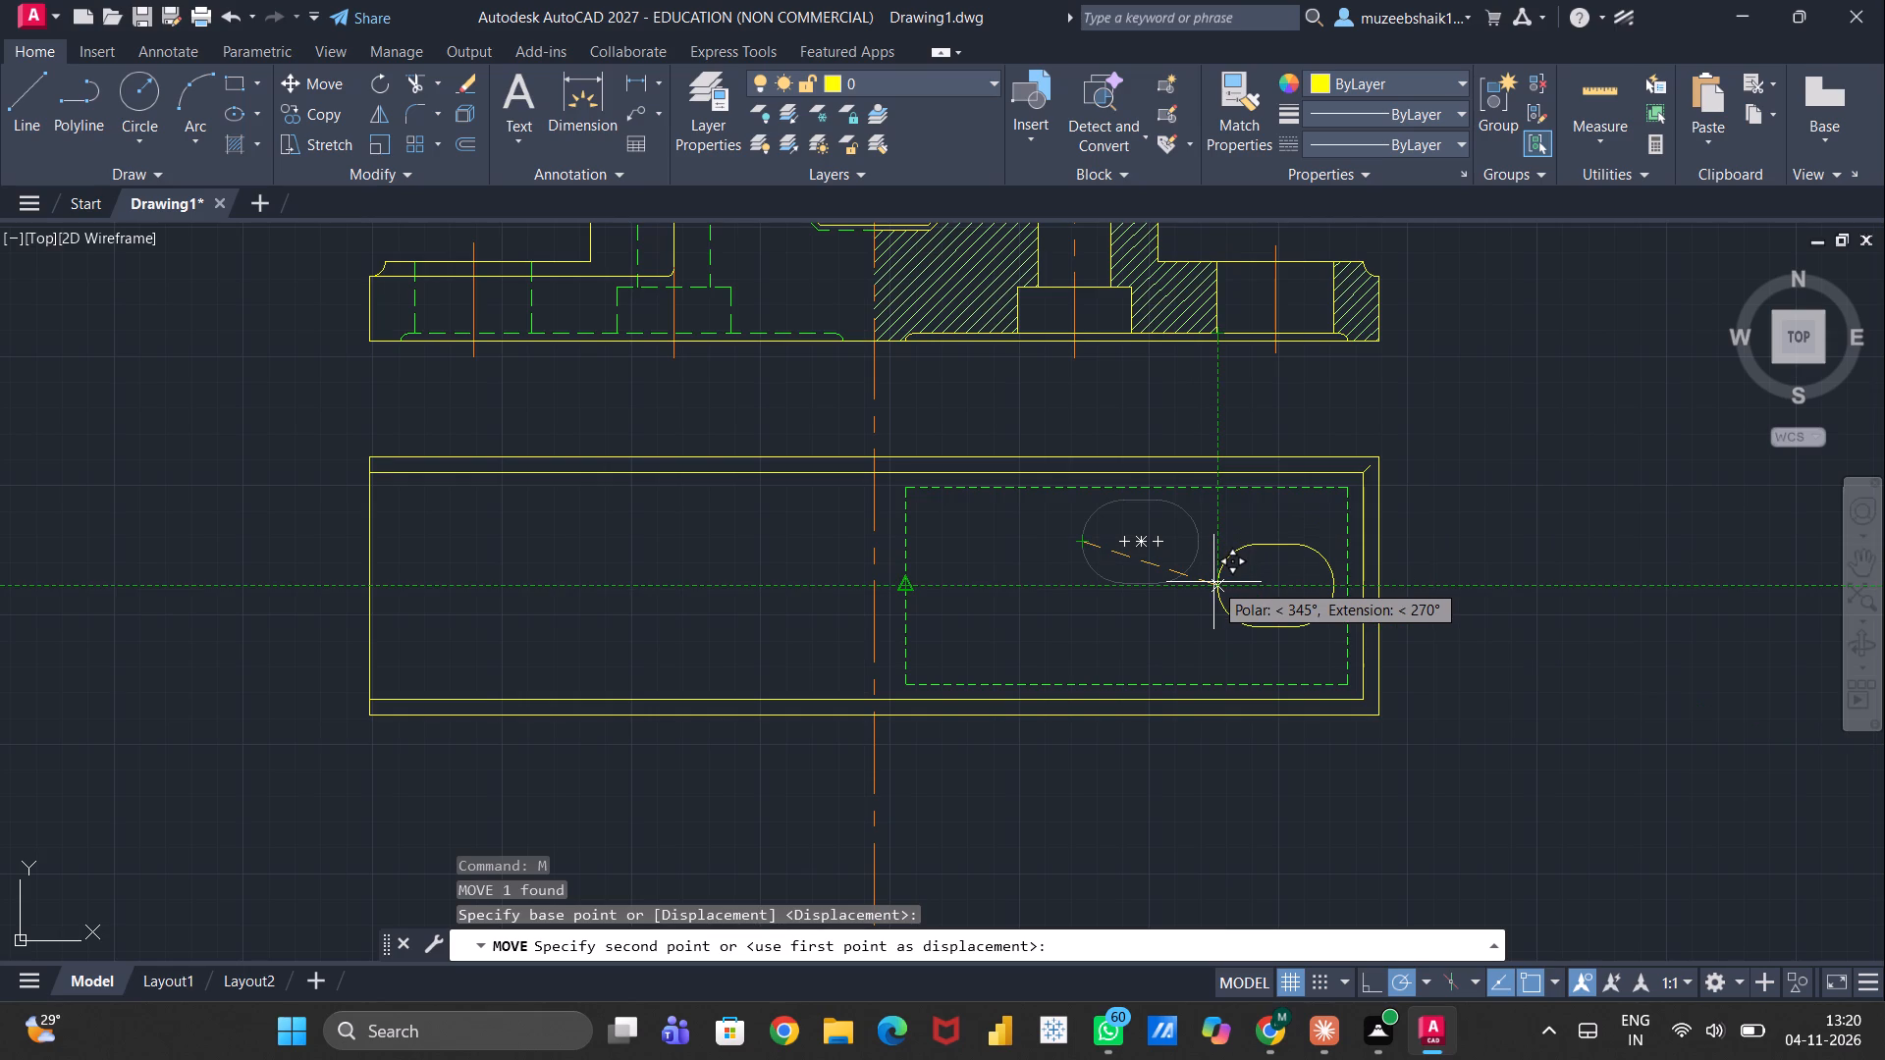
click(1213, 582)
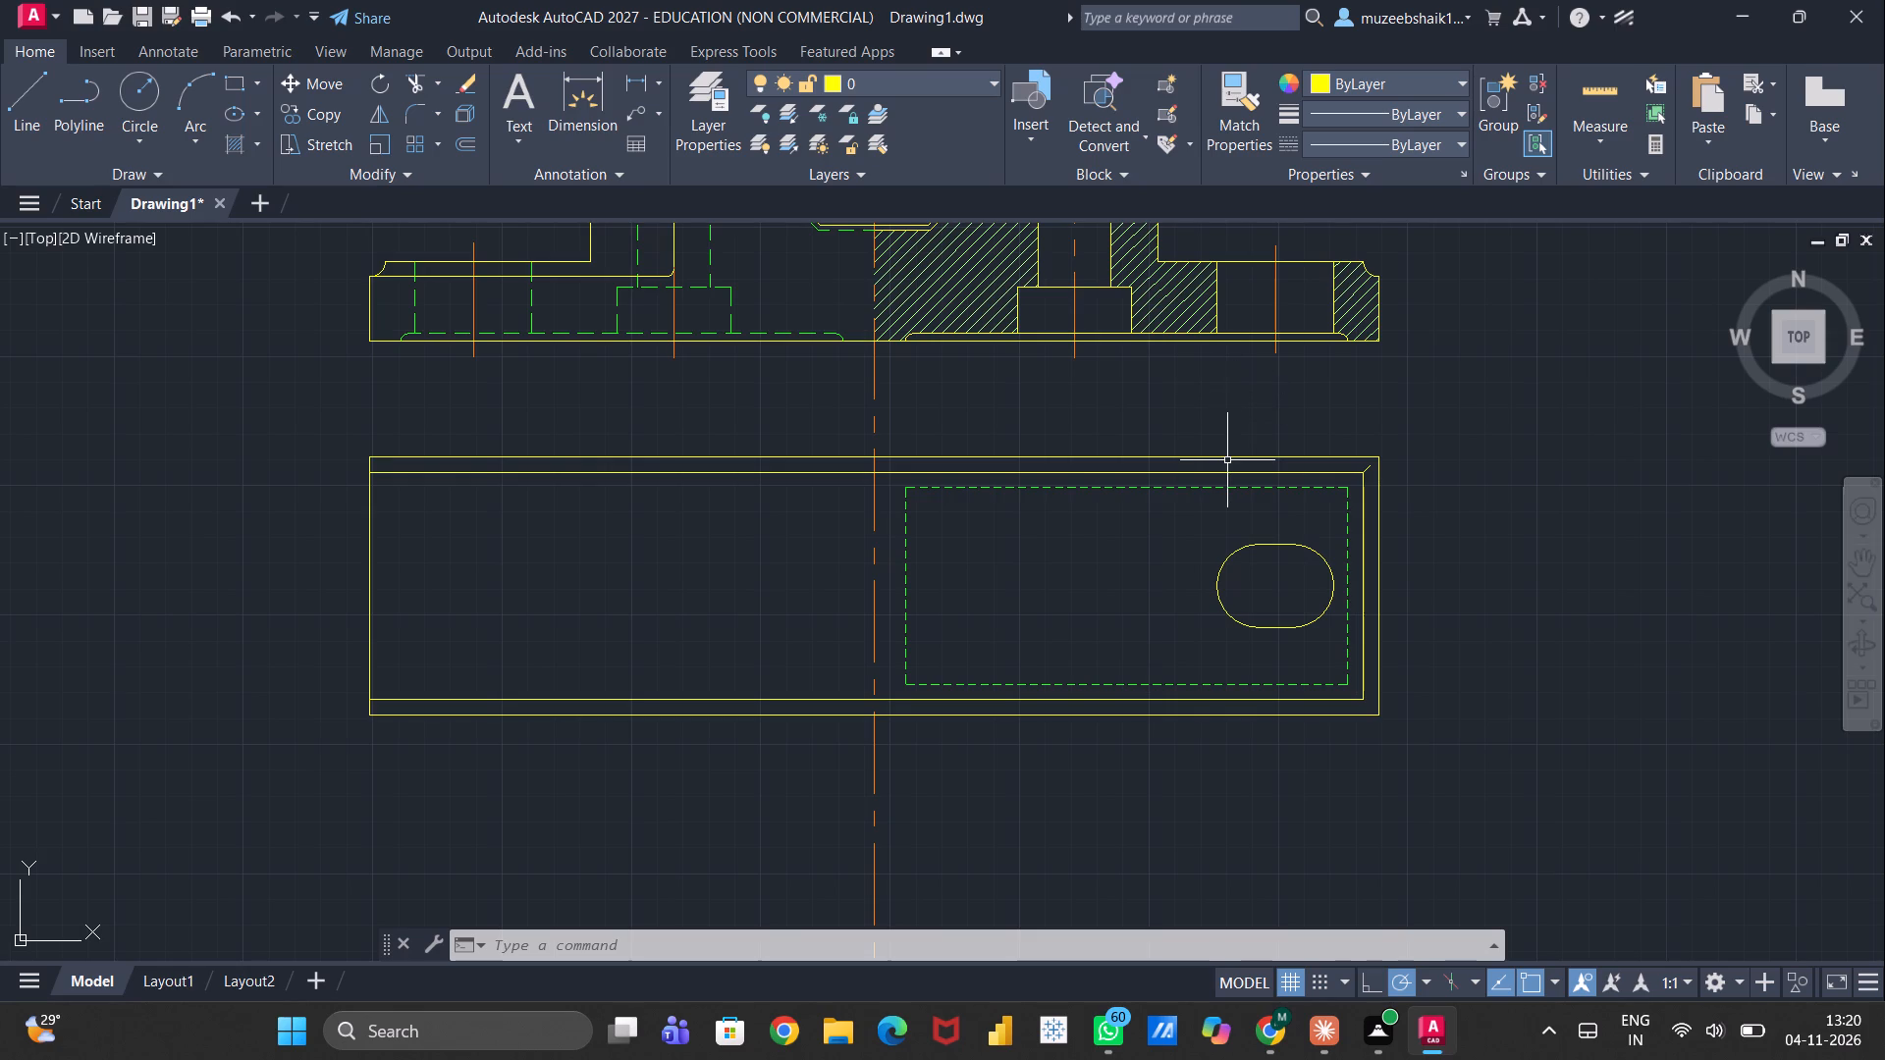
Copy the vertical centerline of the section view's end flange hole to the centre of the rounded slot in the plan view.
text(cop)
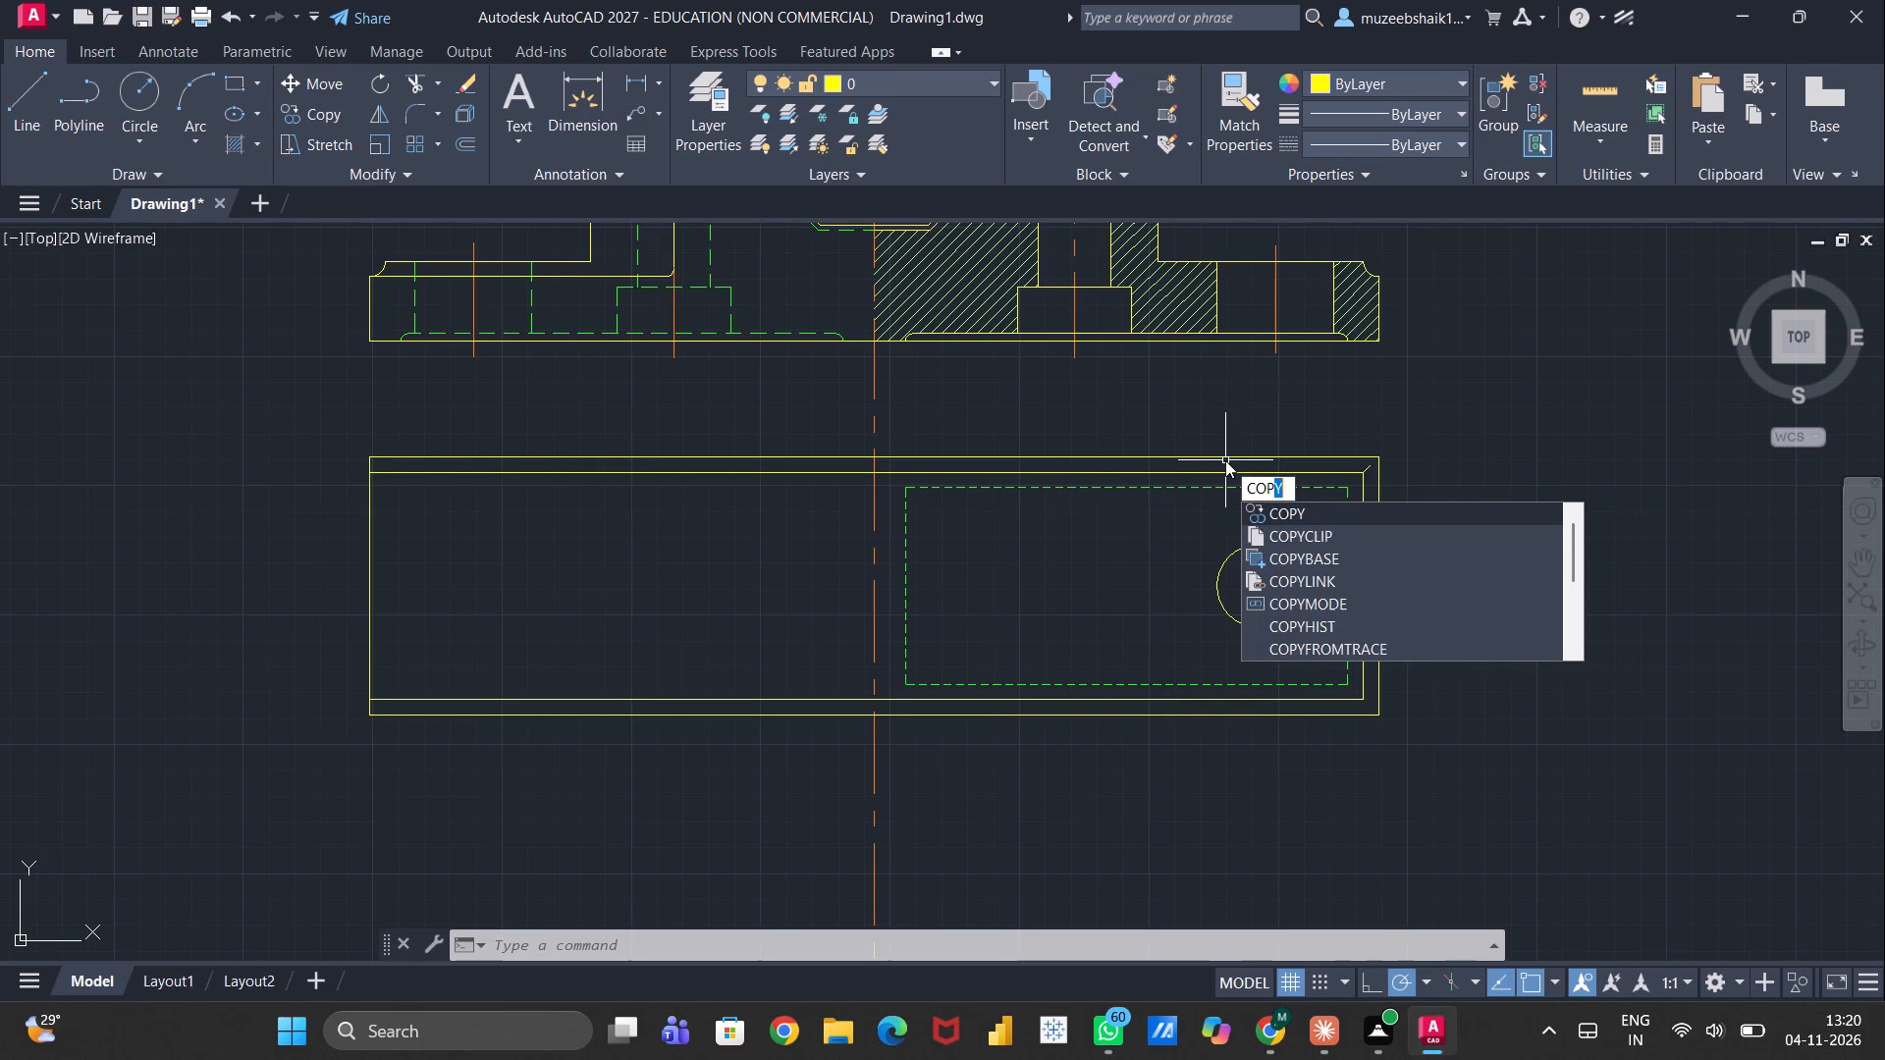
key(Return)
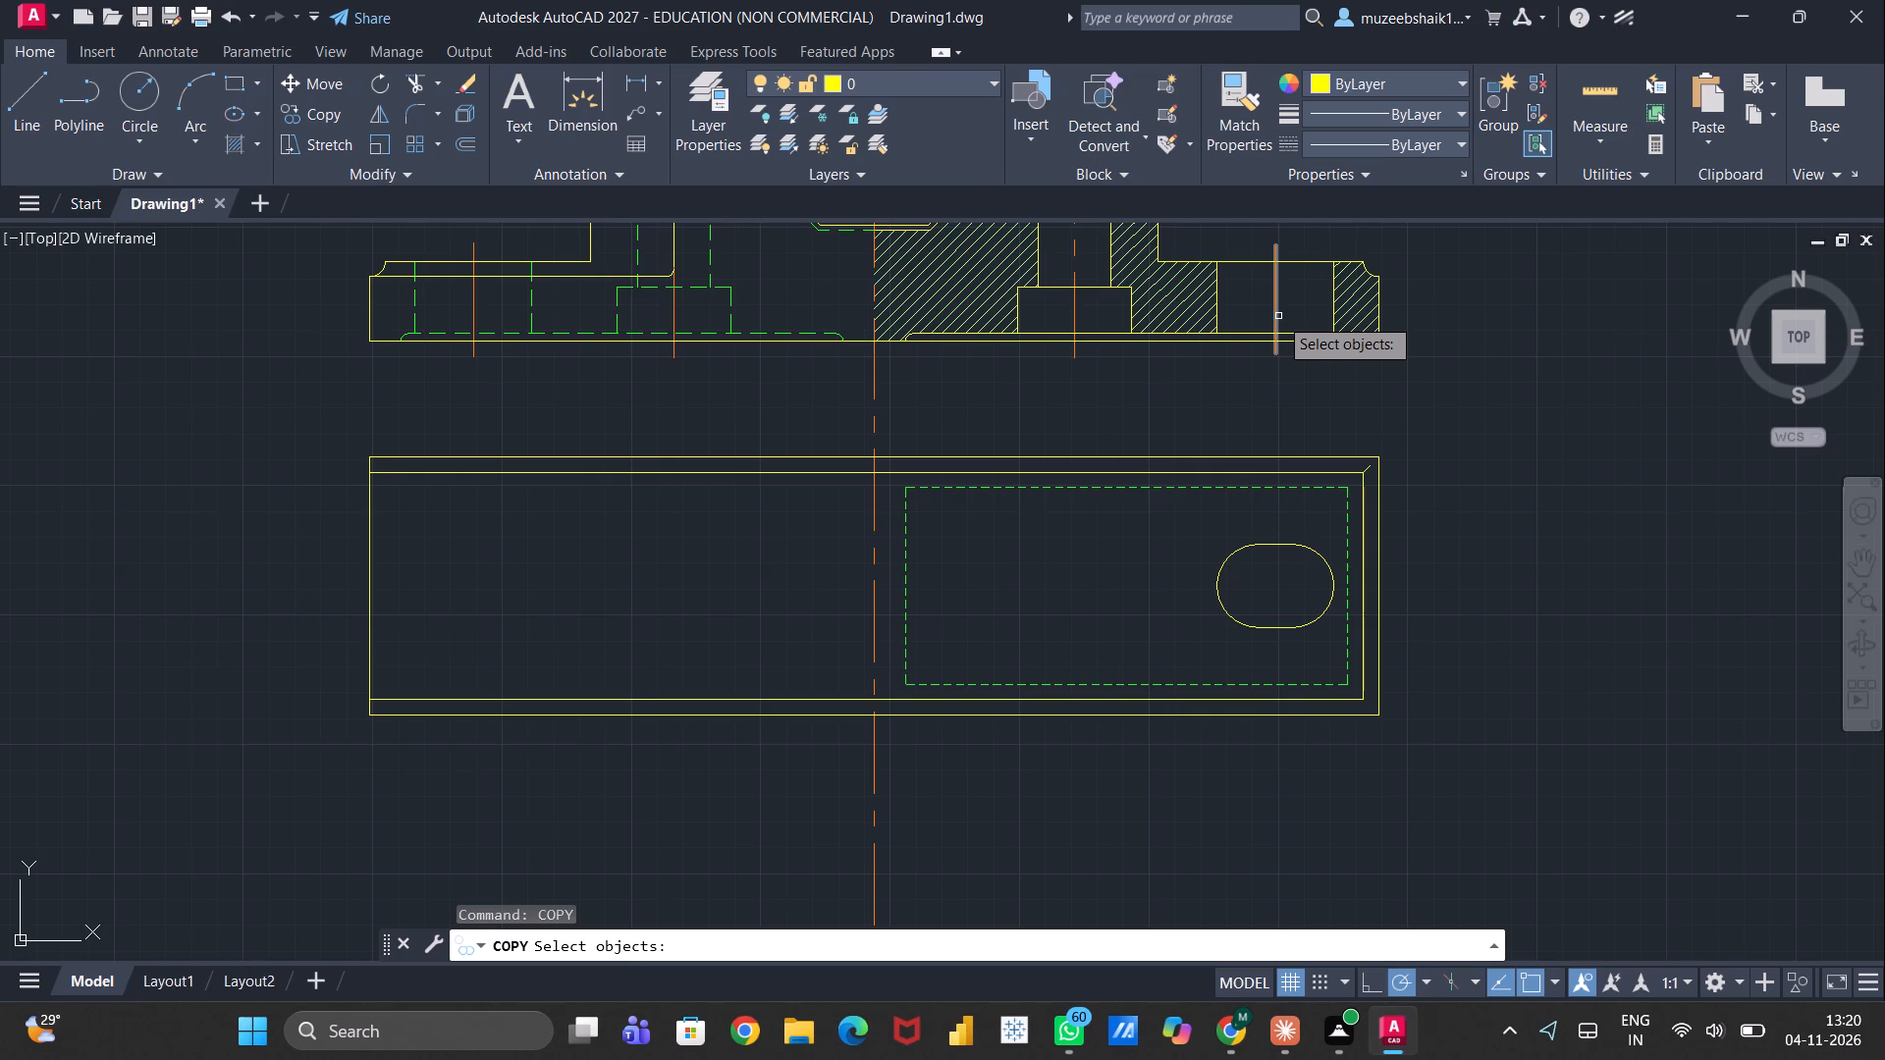
click(1278, 316)
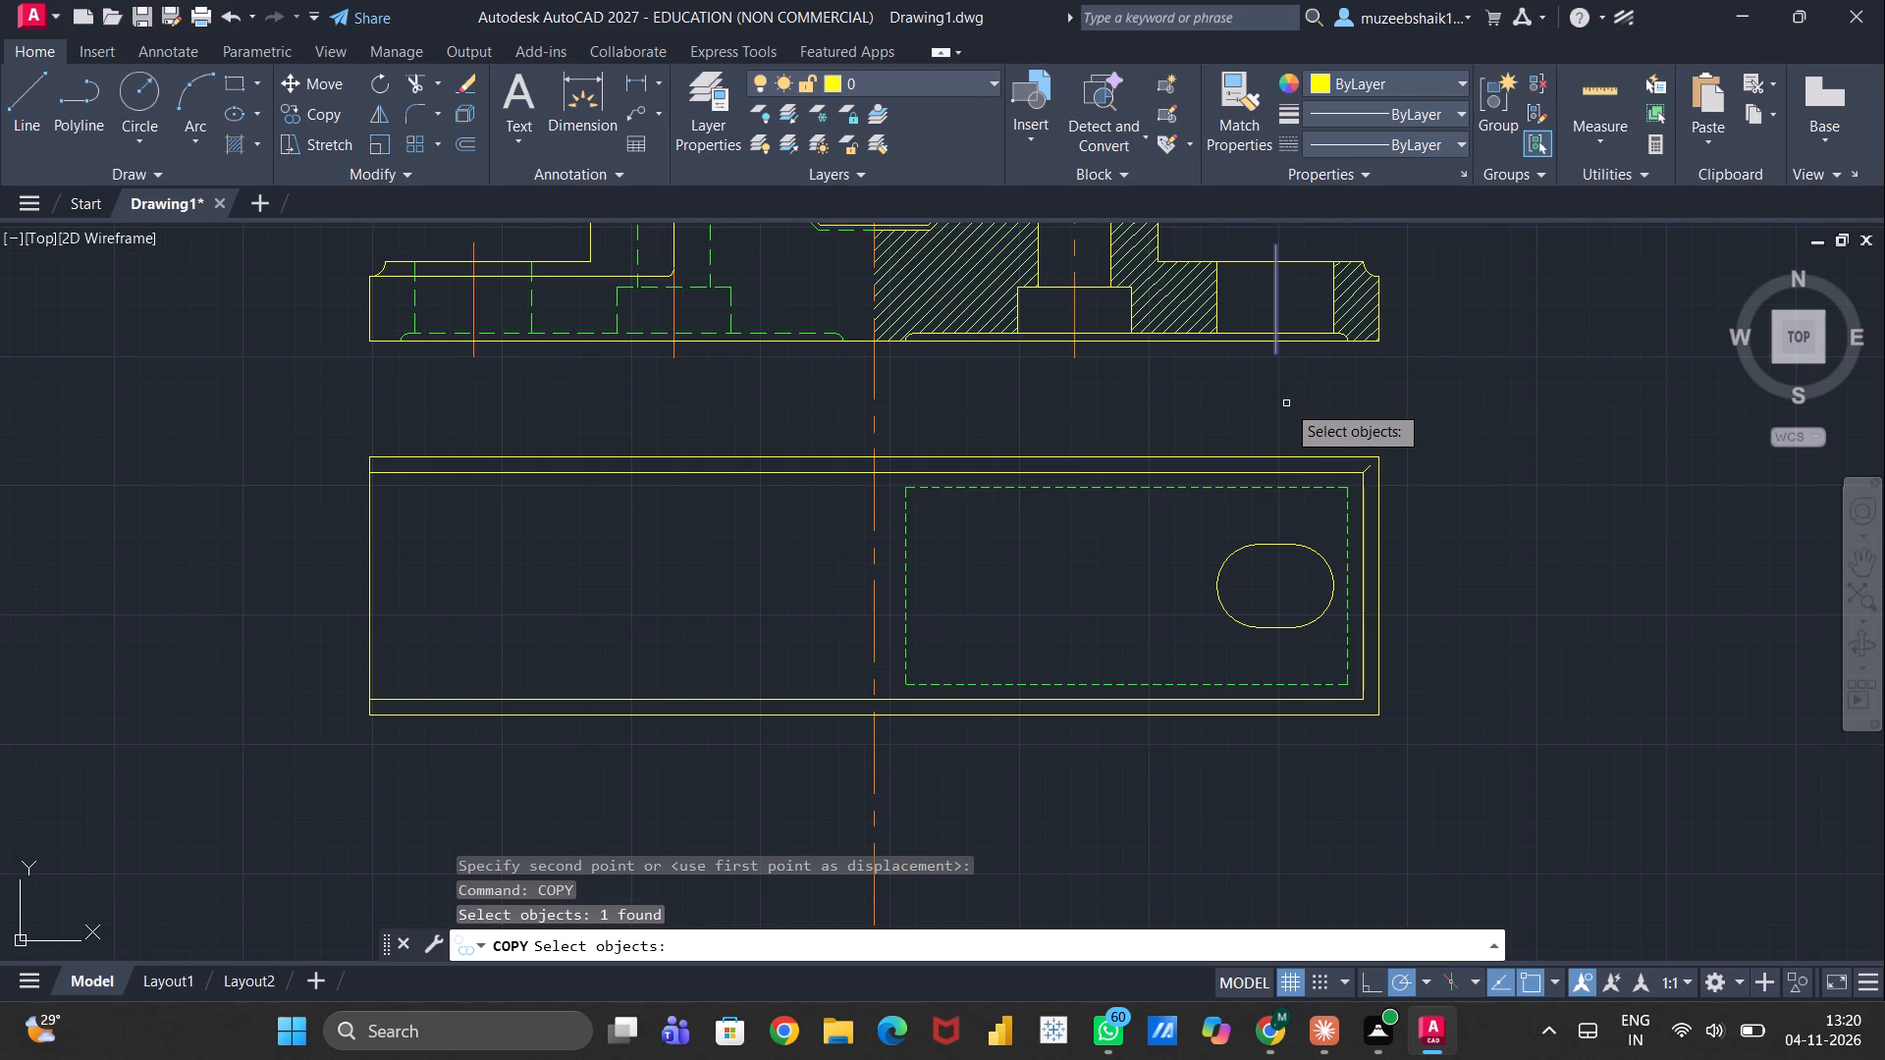
key(Return)
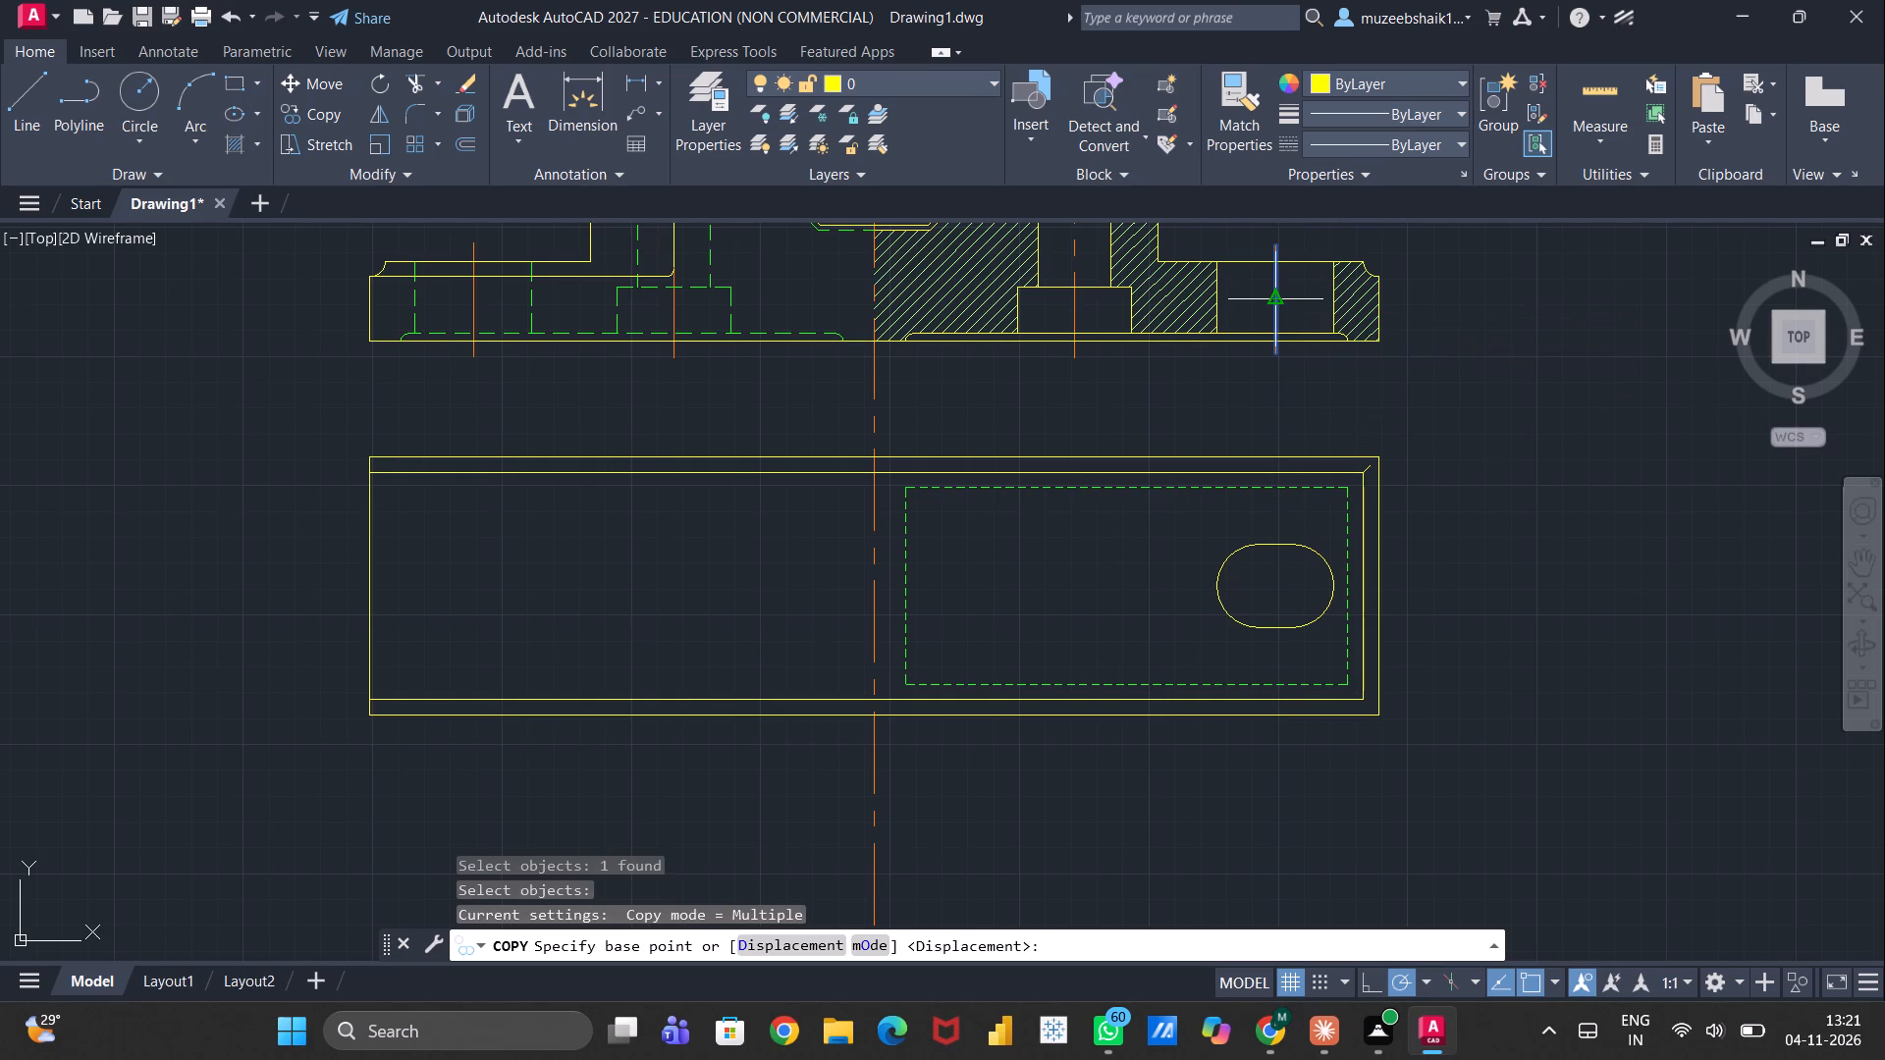
click(1282, 301)
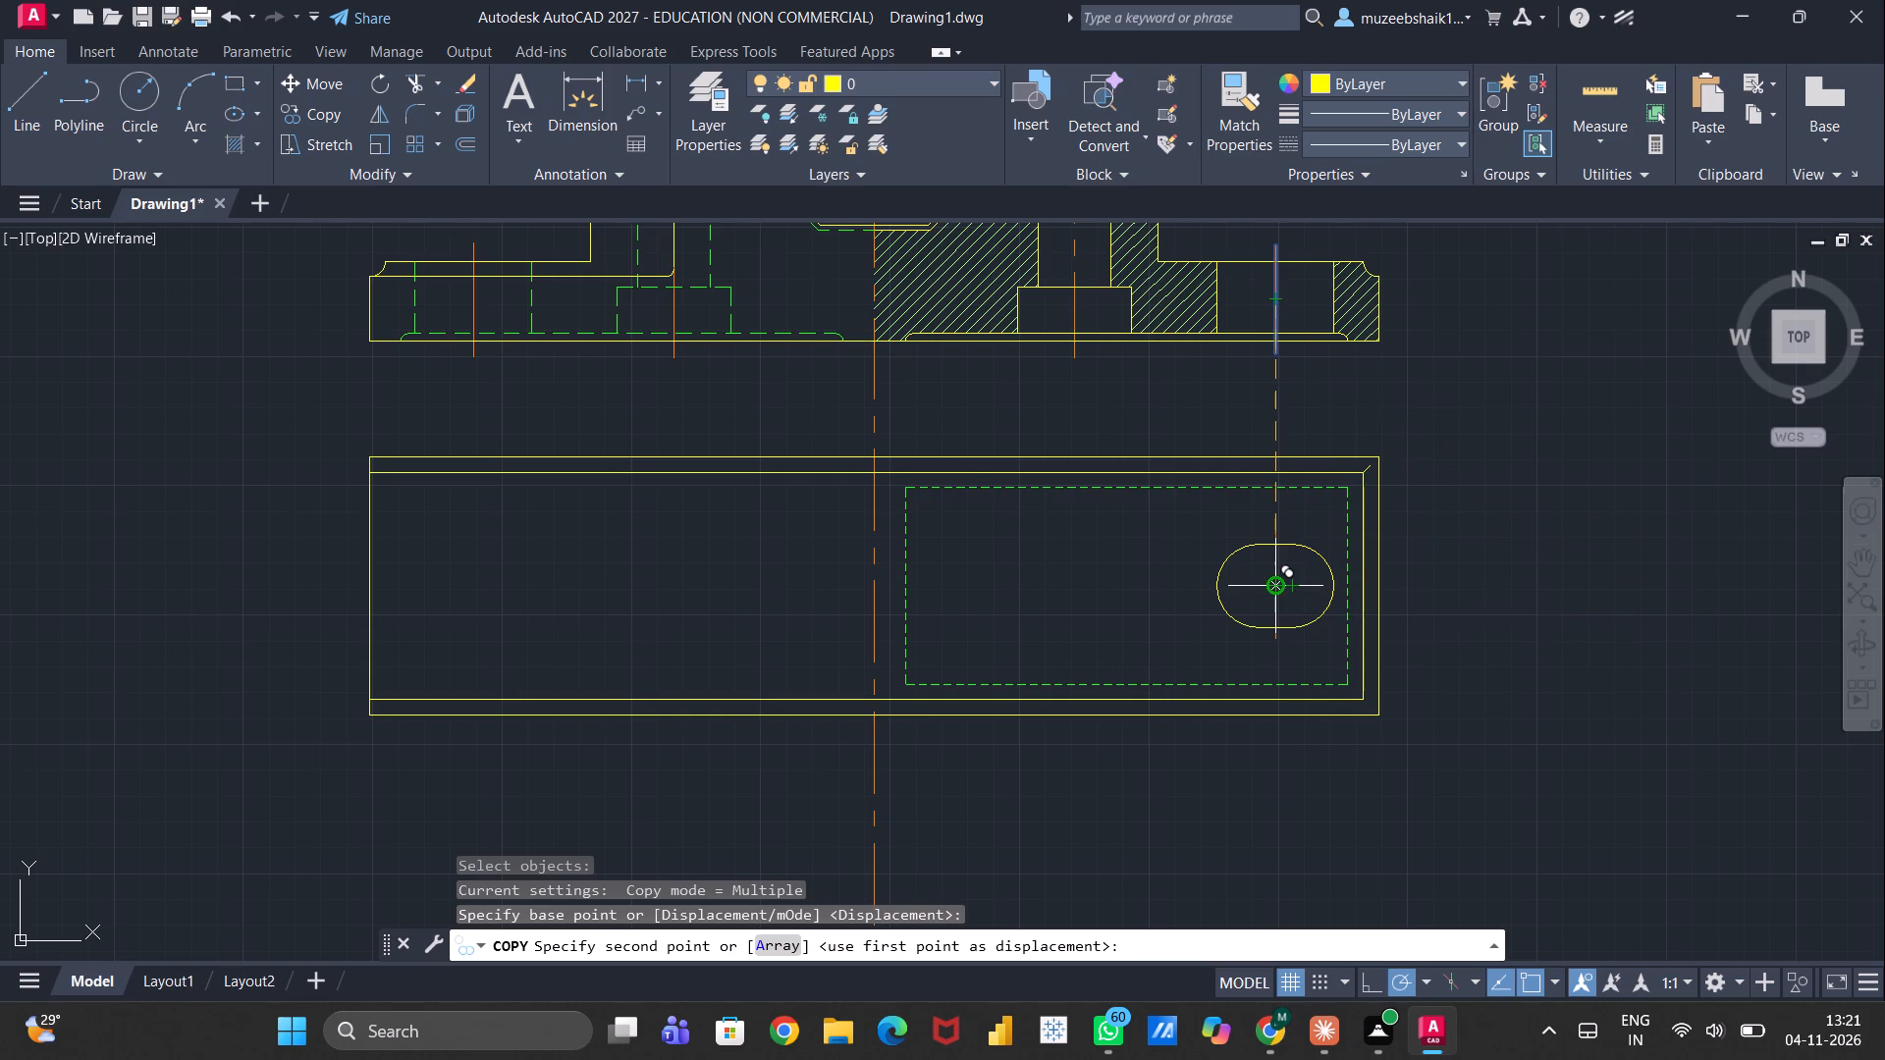
click(1272, 591)
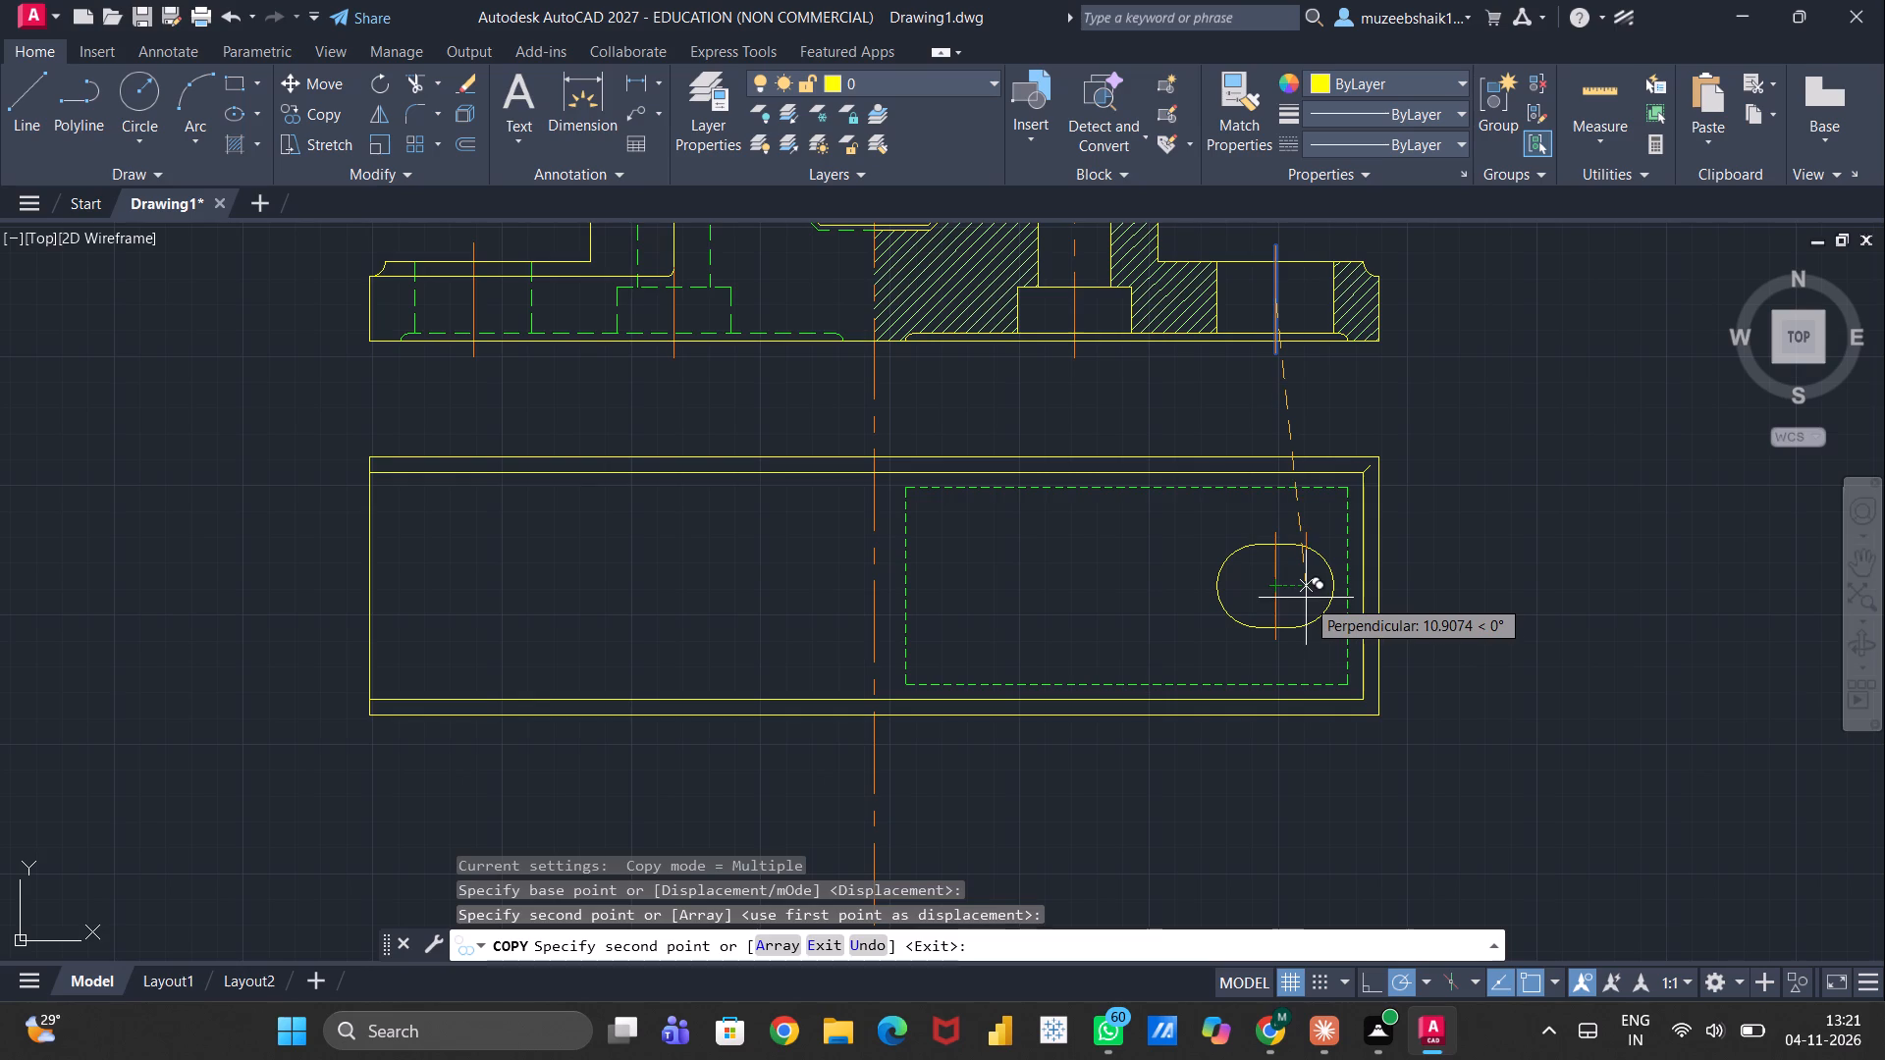
key(Escape)
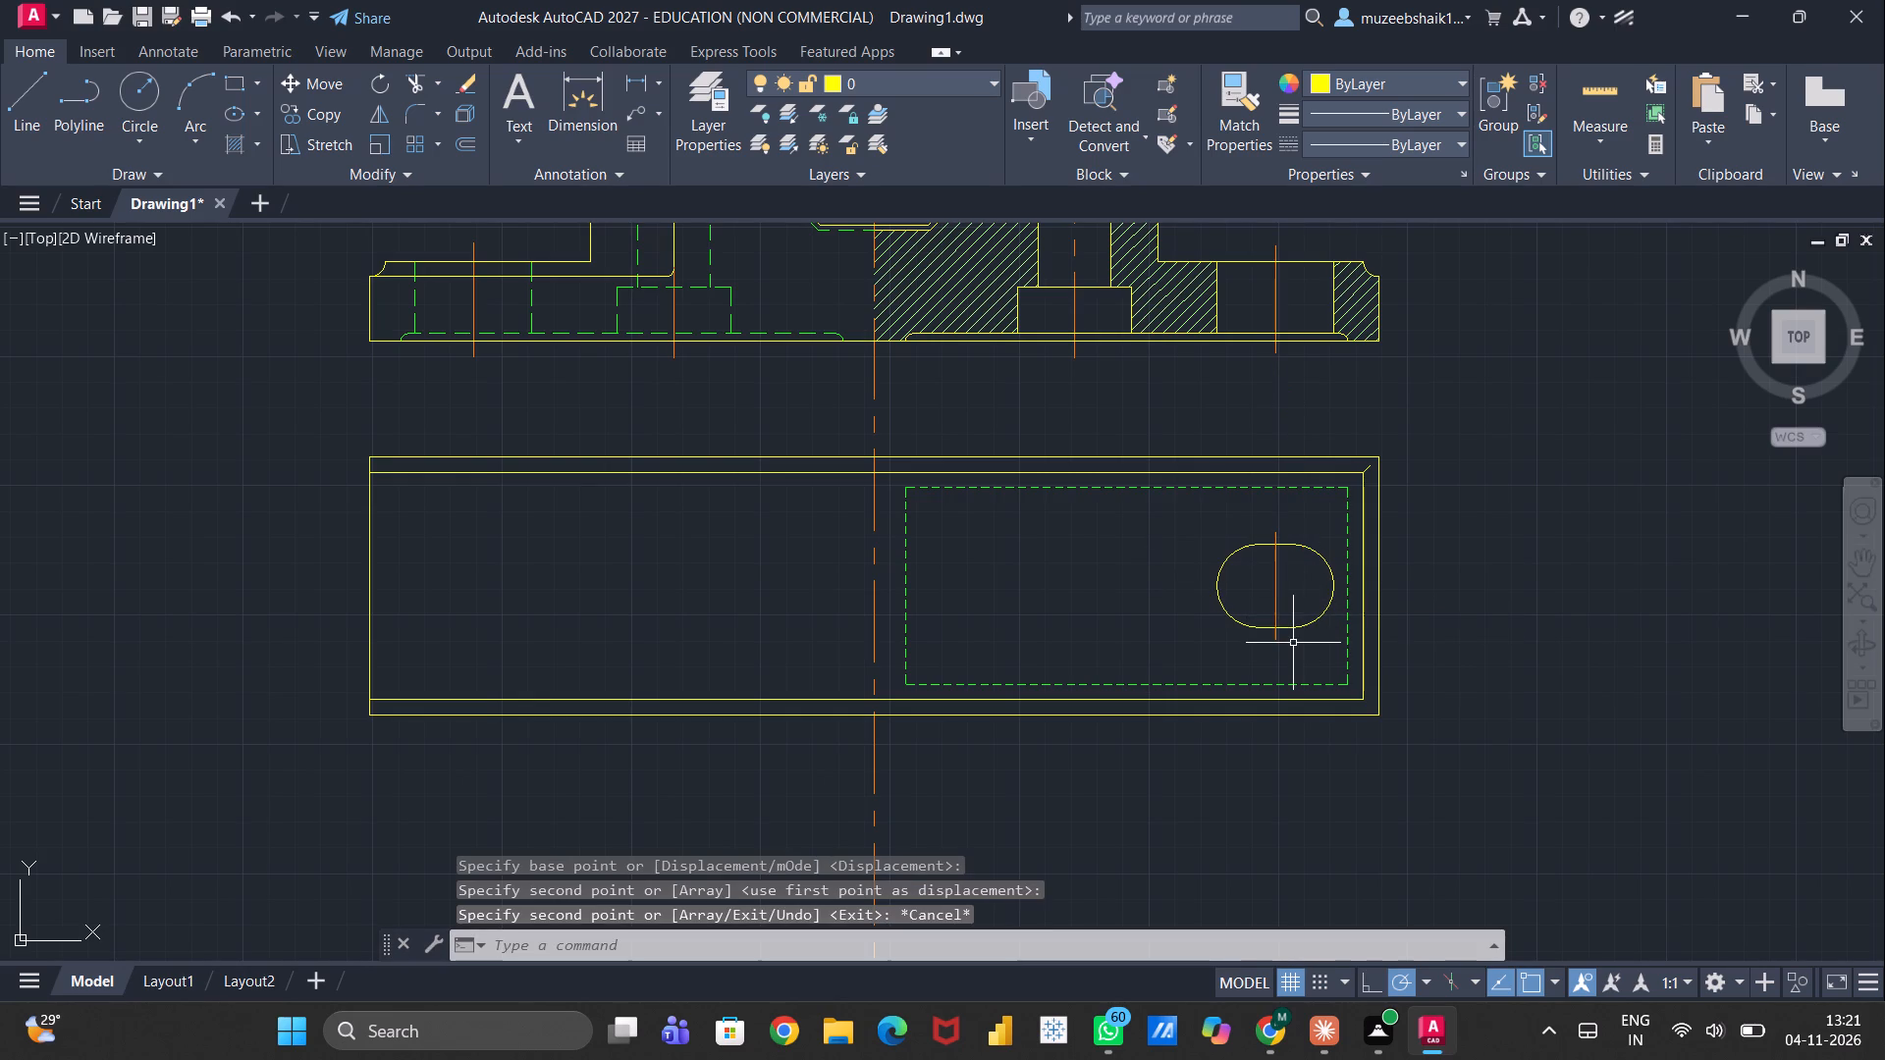
Copy the slot's vertical centerline to the centre of its left end arc.
click(1274, 597)
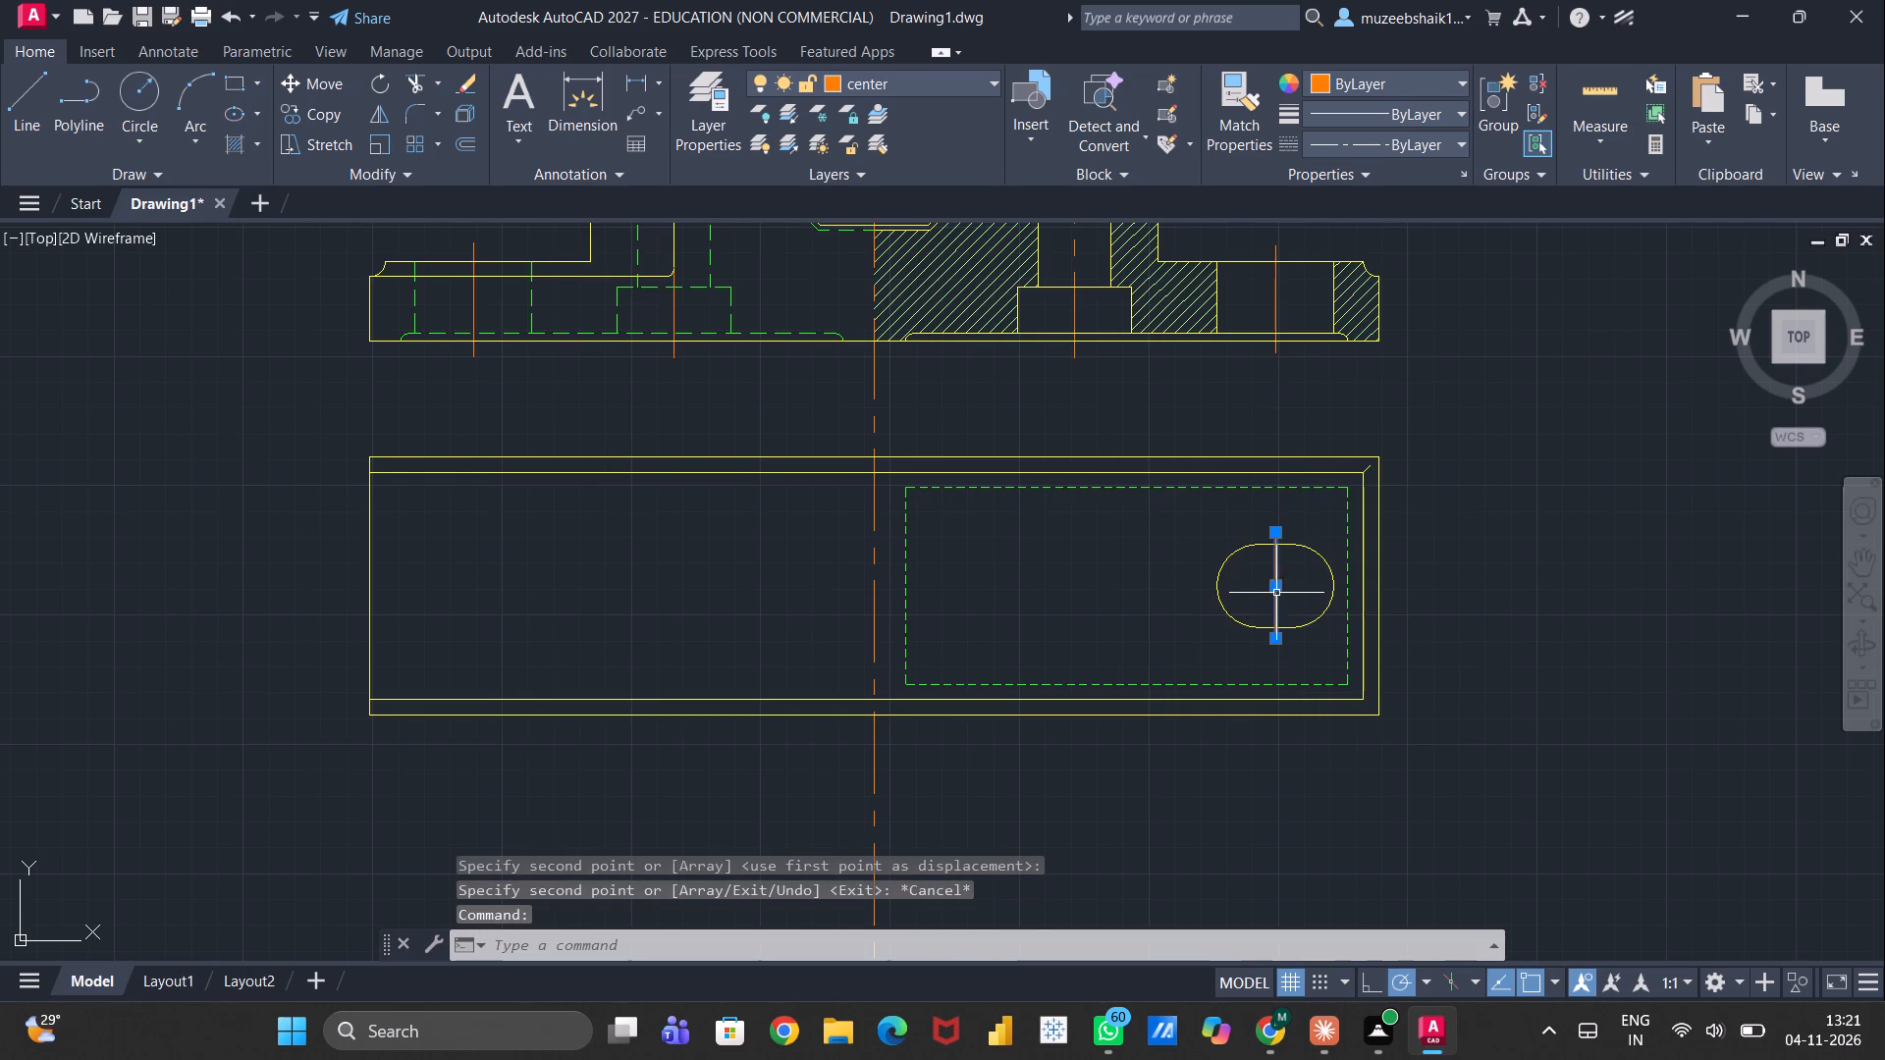
key(c)
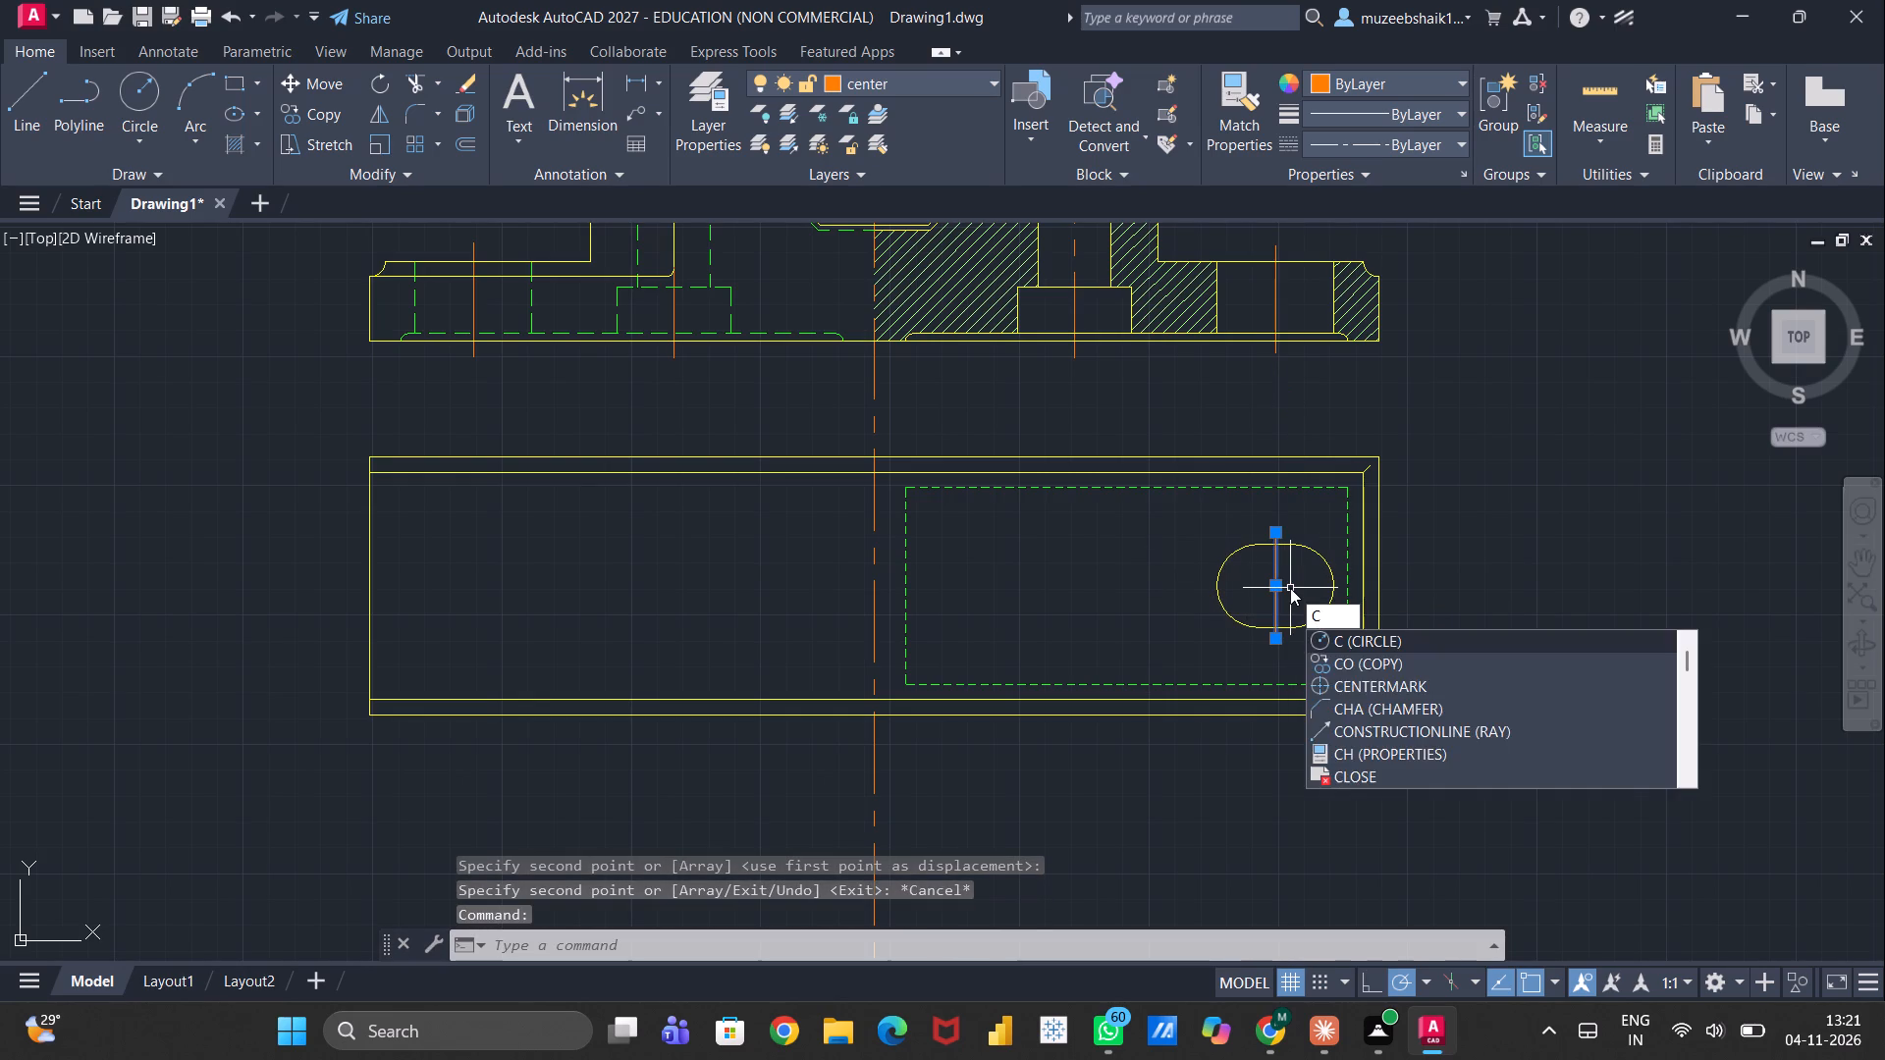
key(o)
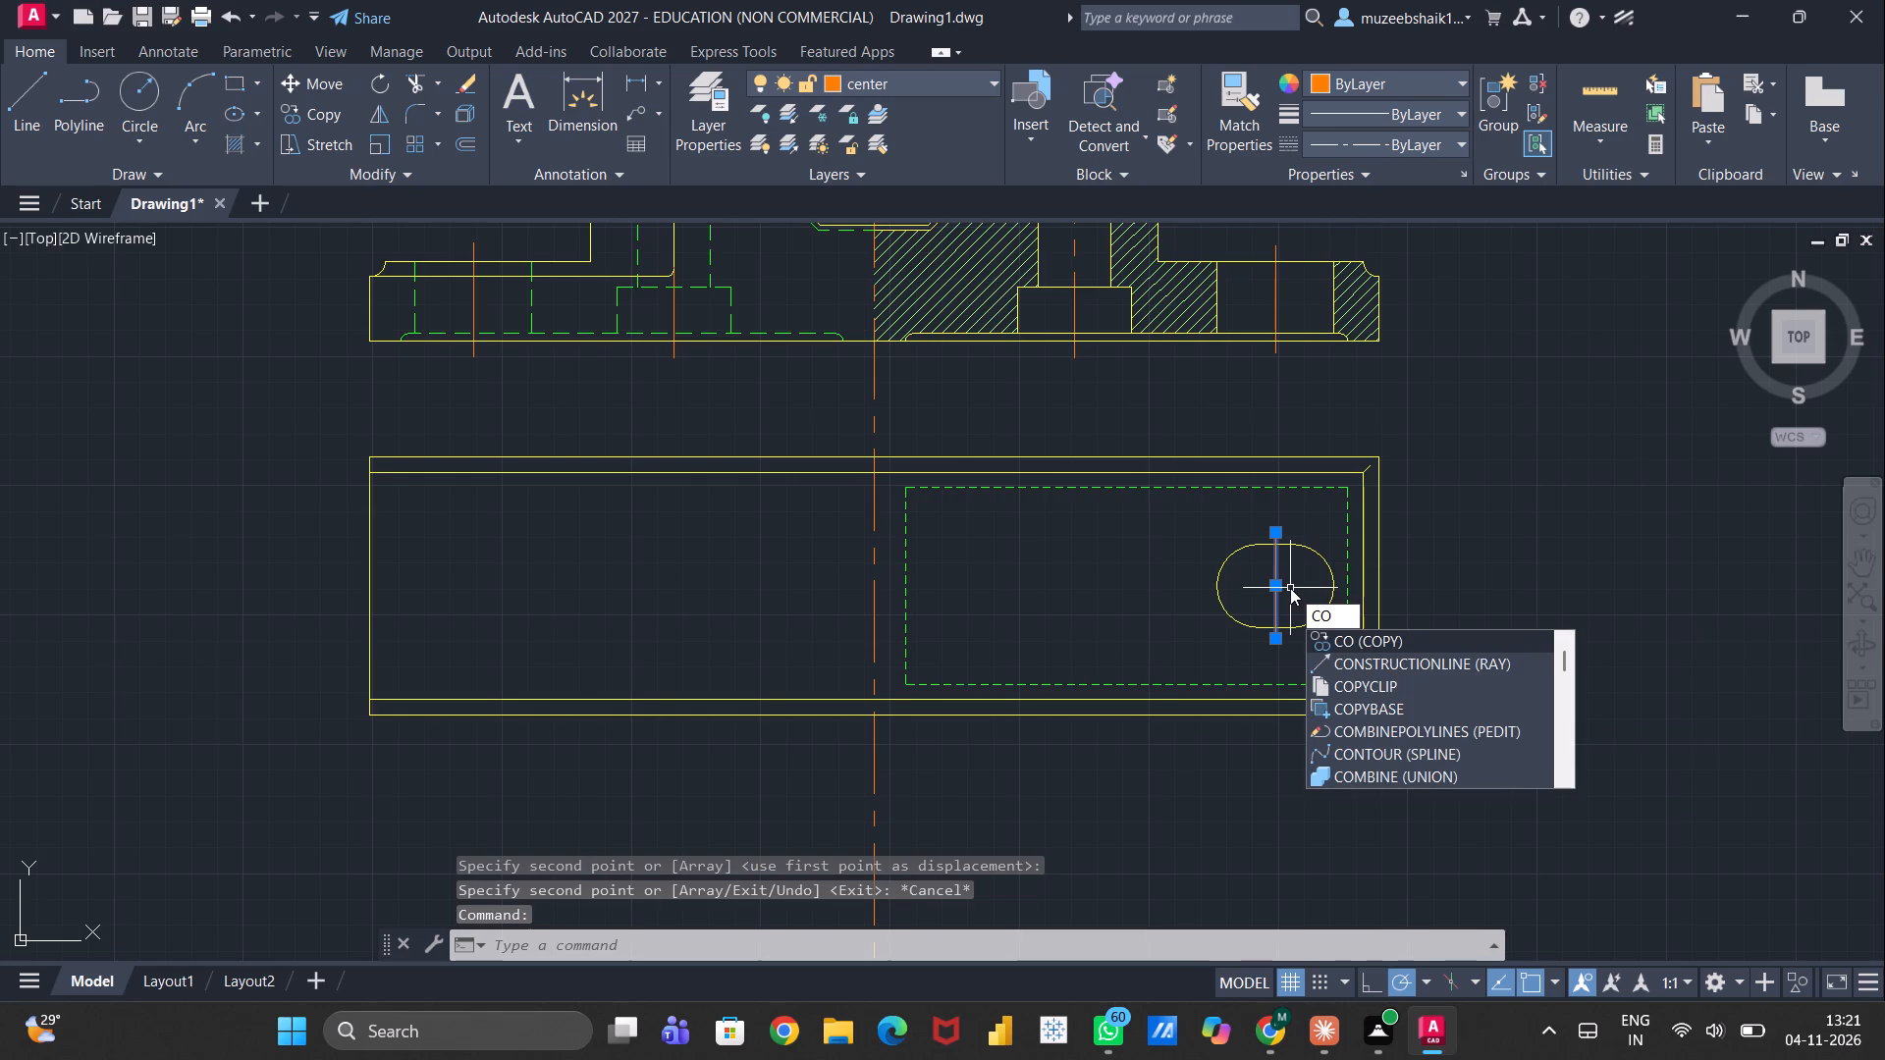
key(p)
key(Return)
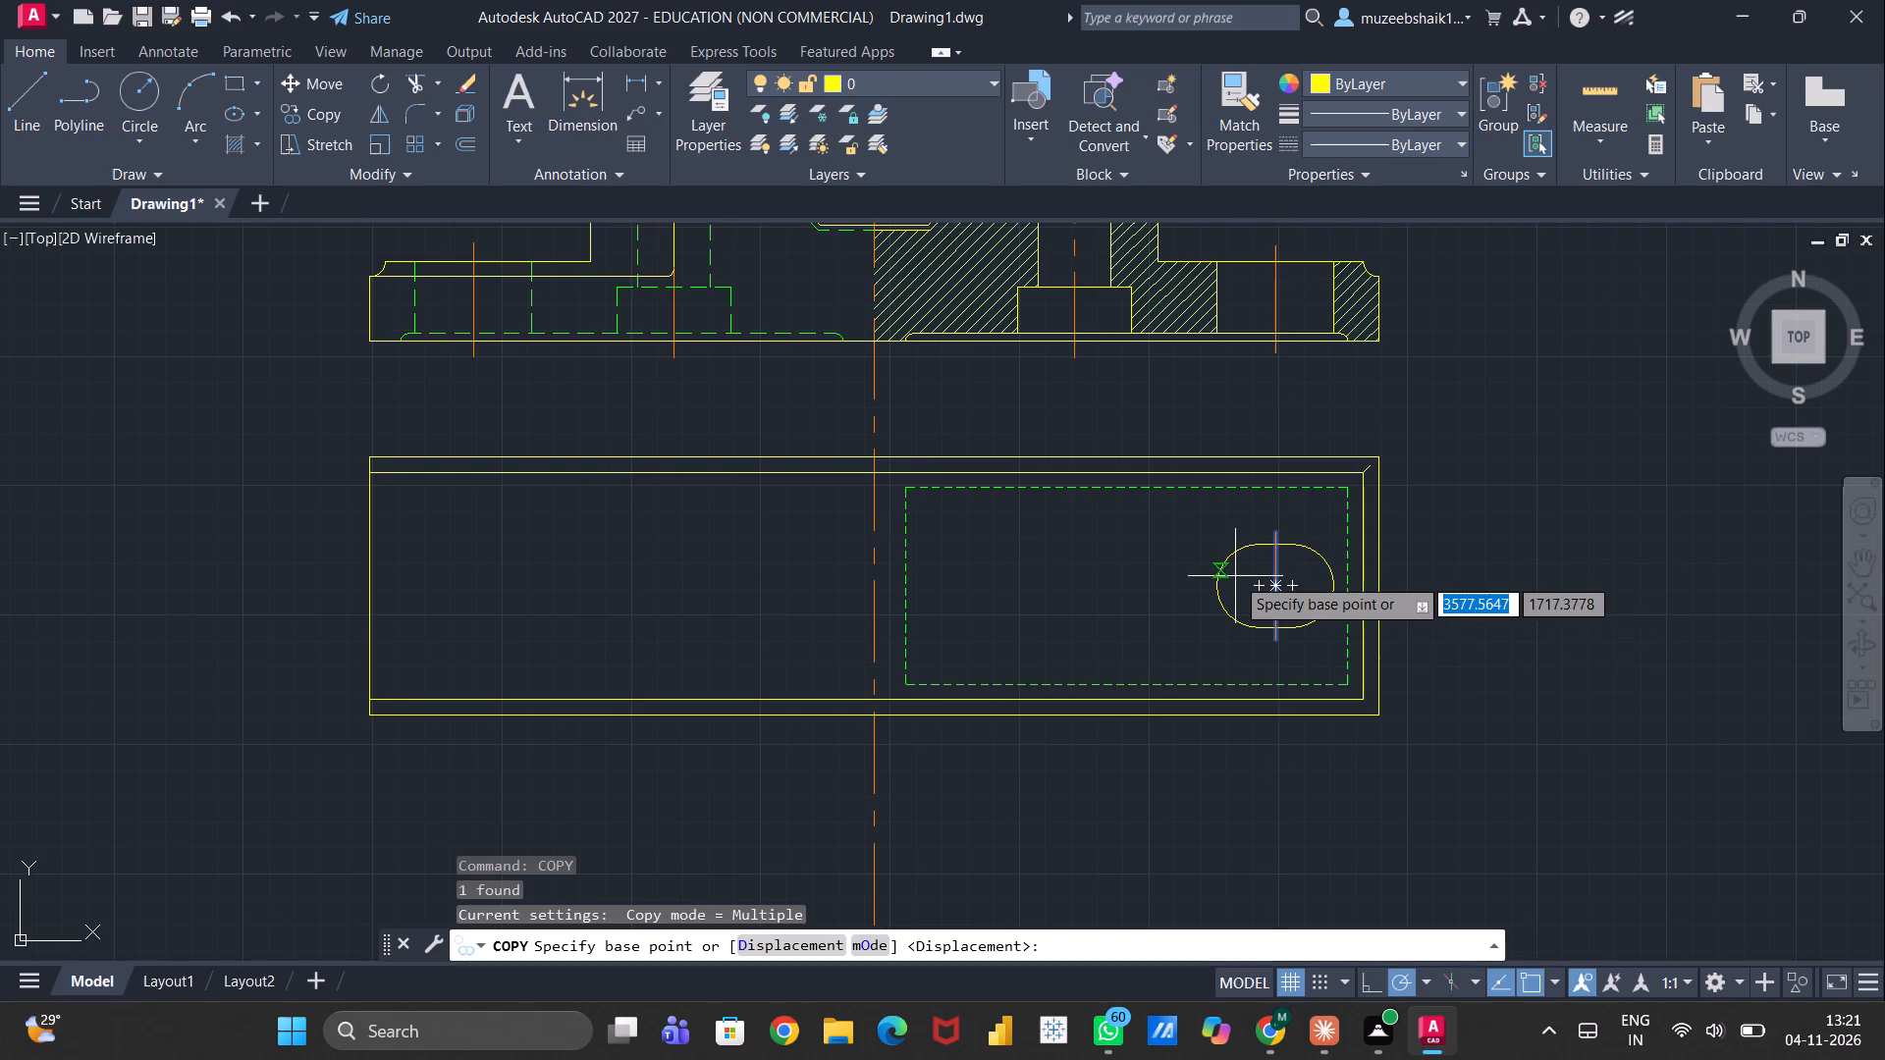
click(1282, 587)
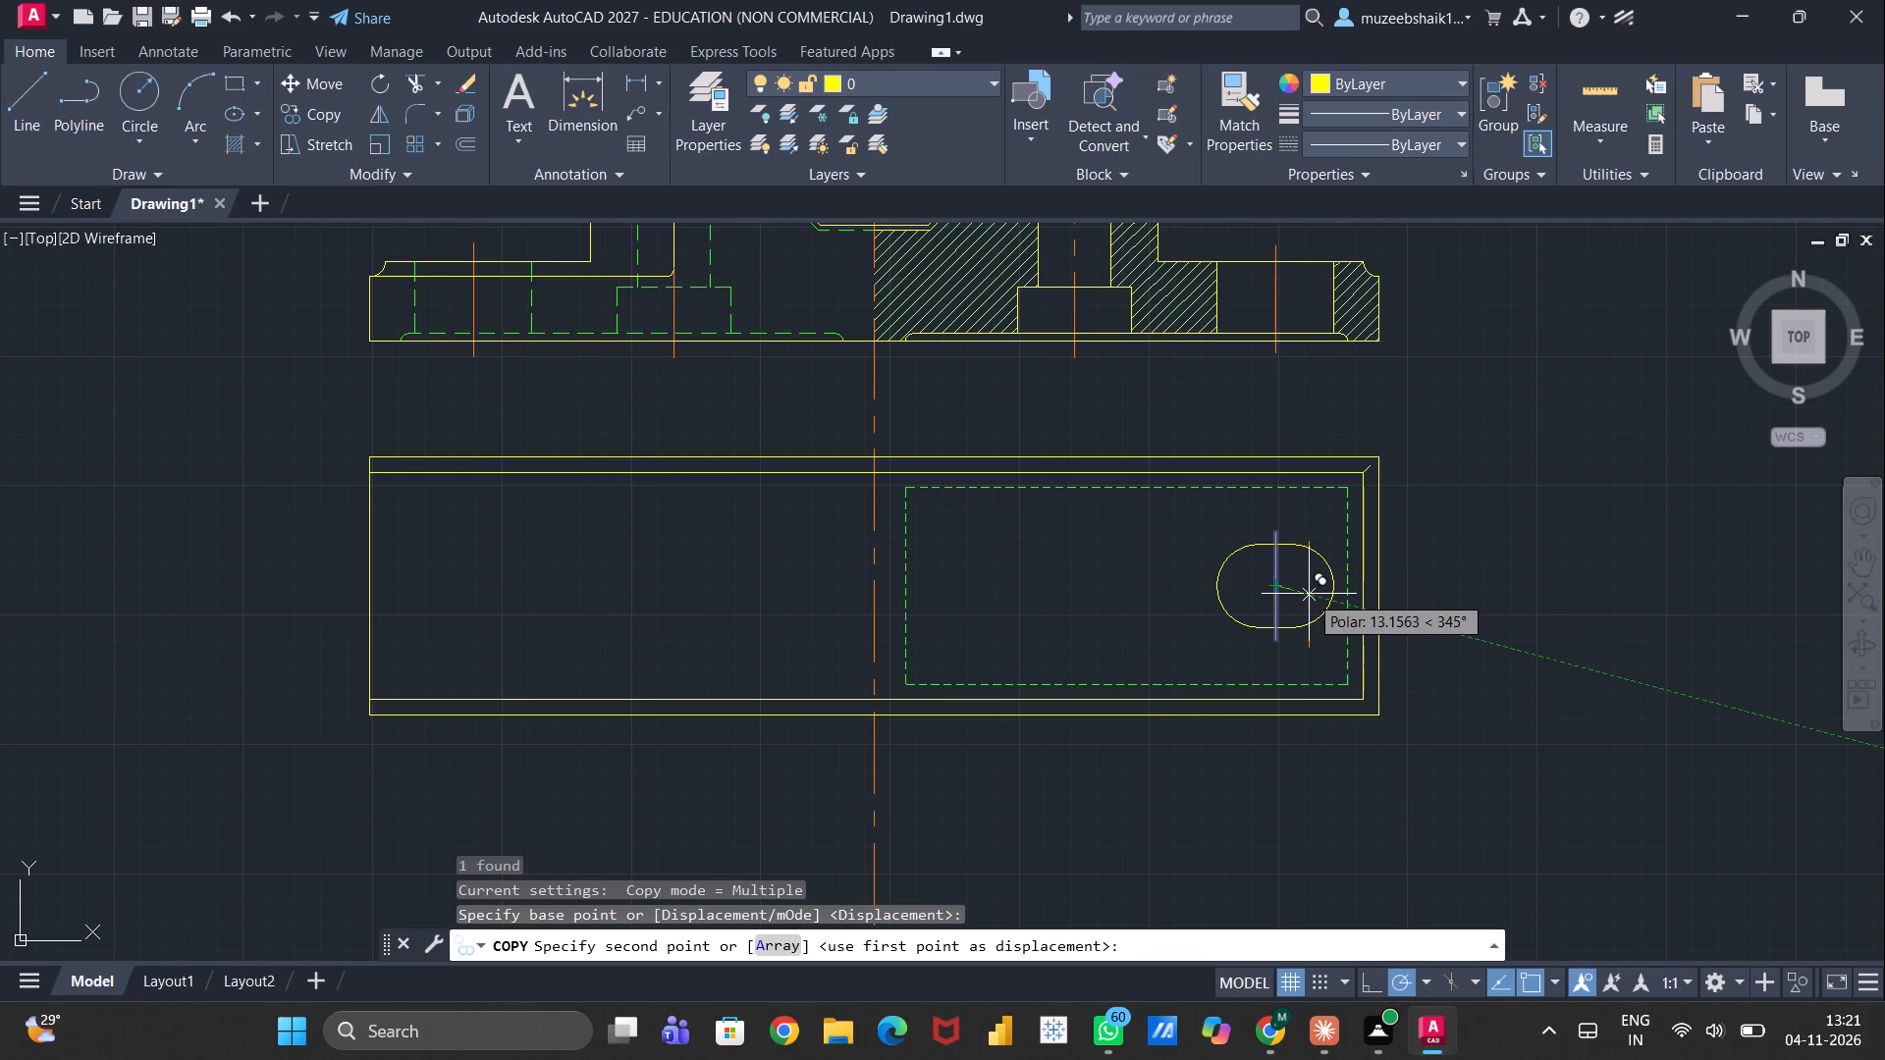
click(1251, 579)
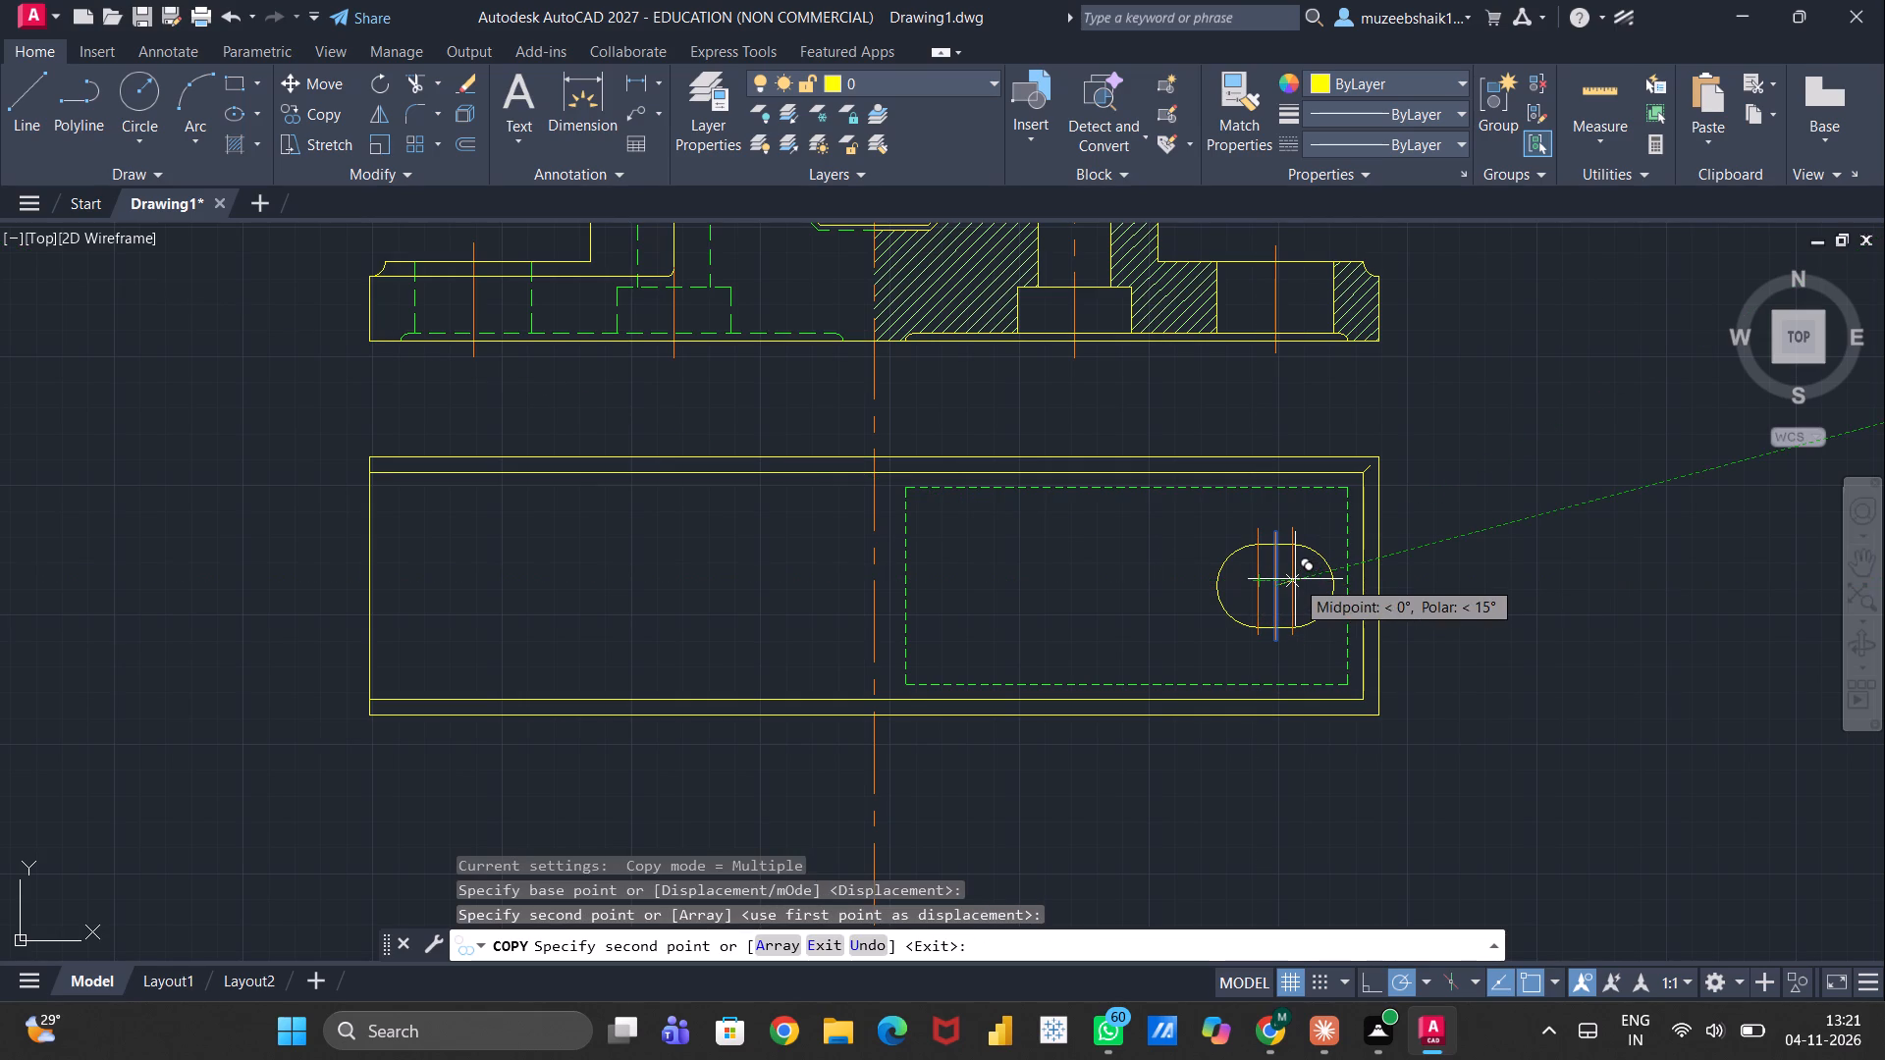
key(Escape)
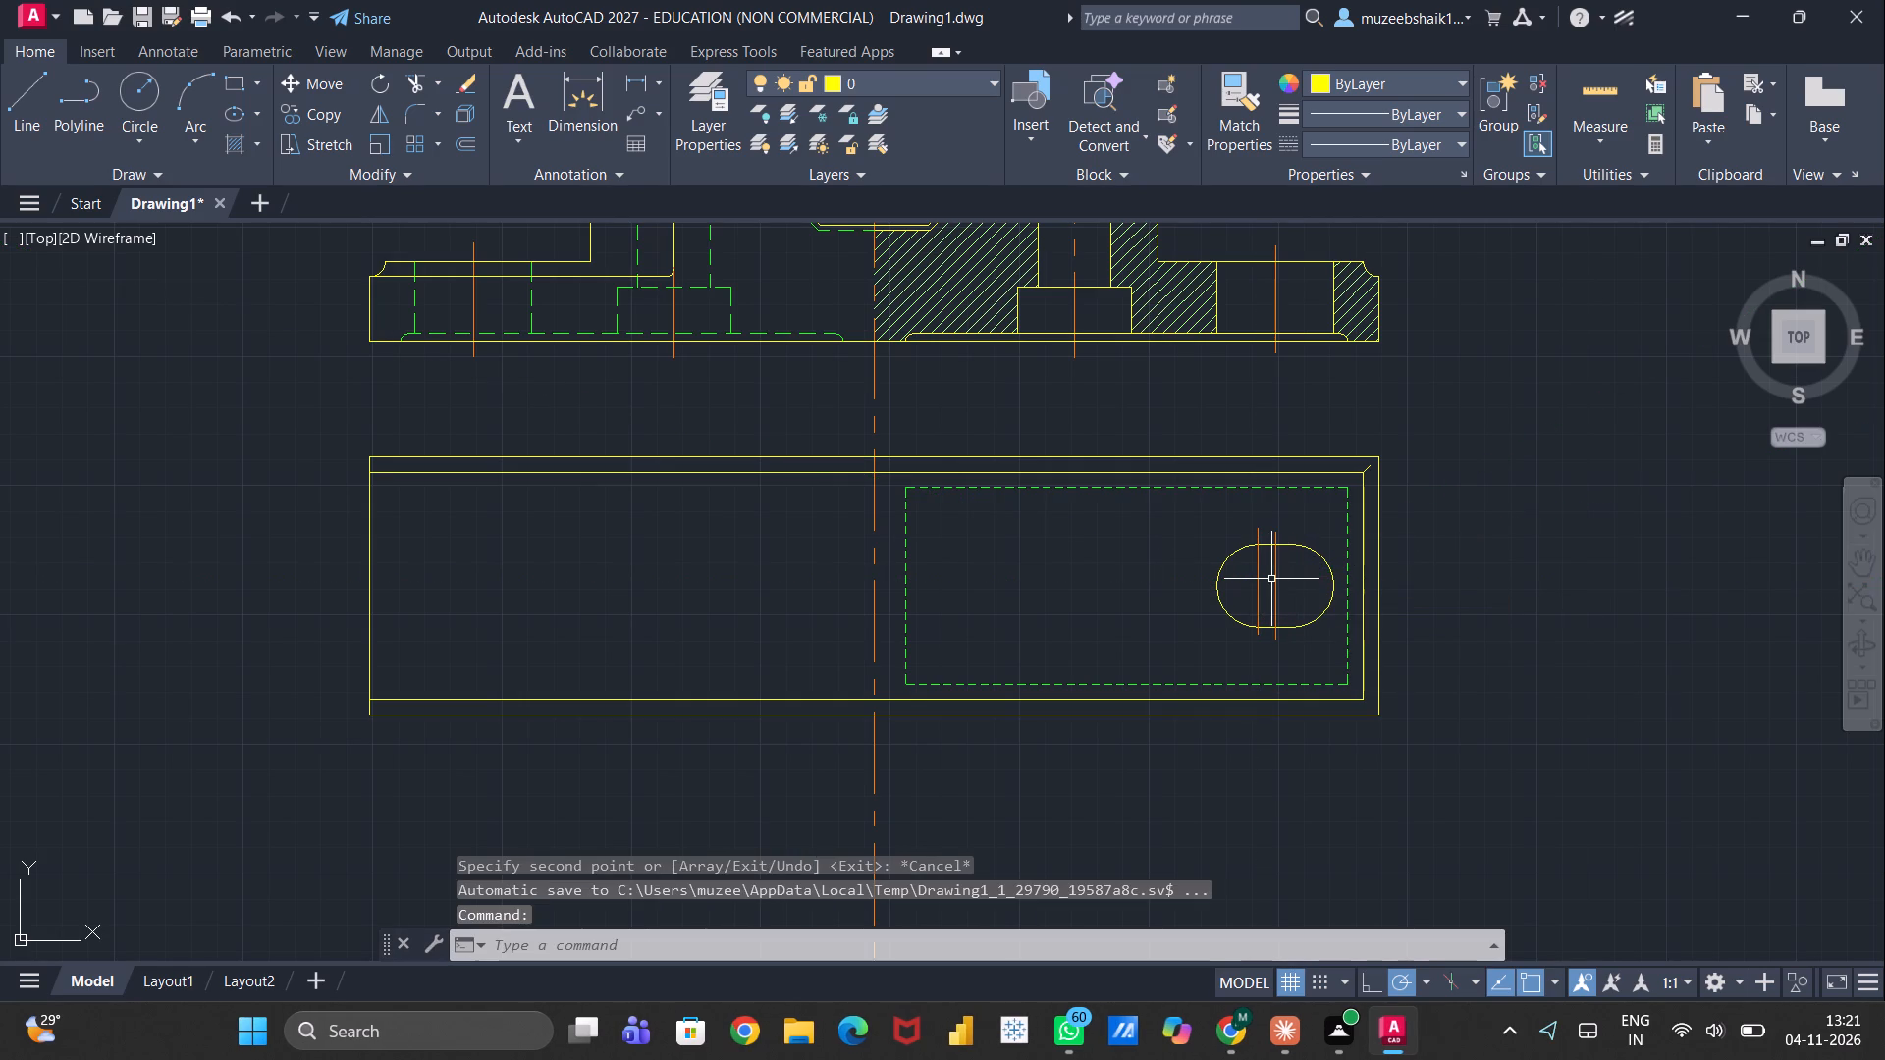
Copy the slot's vertical centerline to the centre of its right end arc.
key(space)
click(1276, 577)
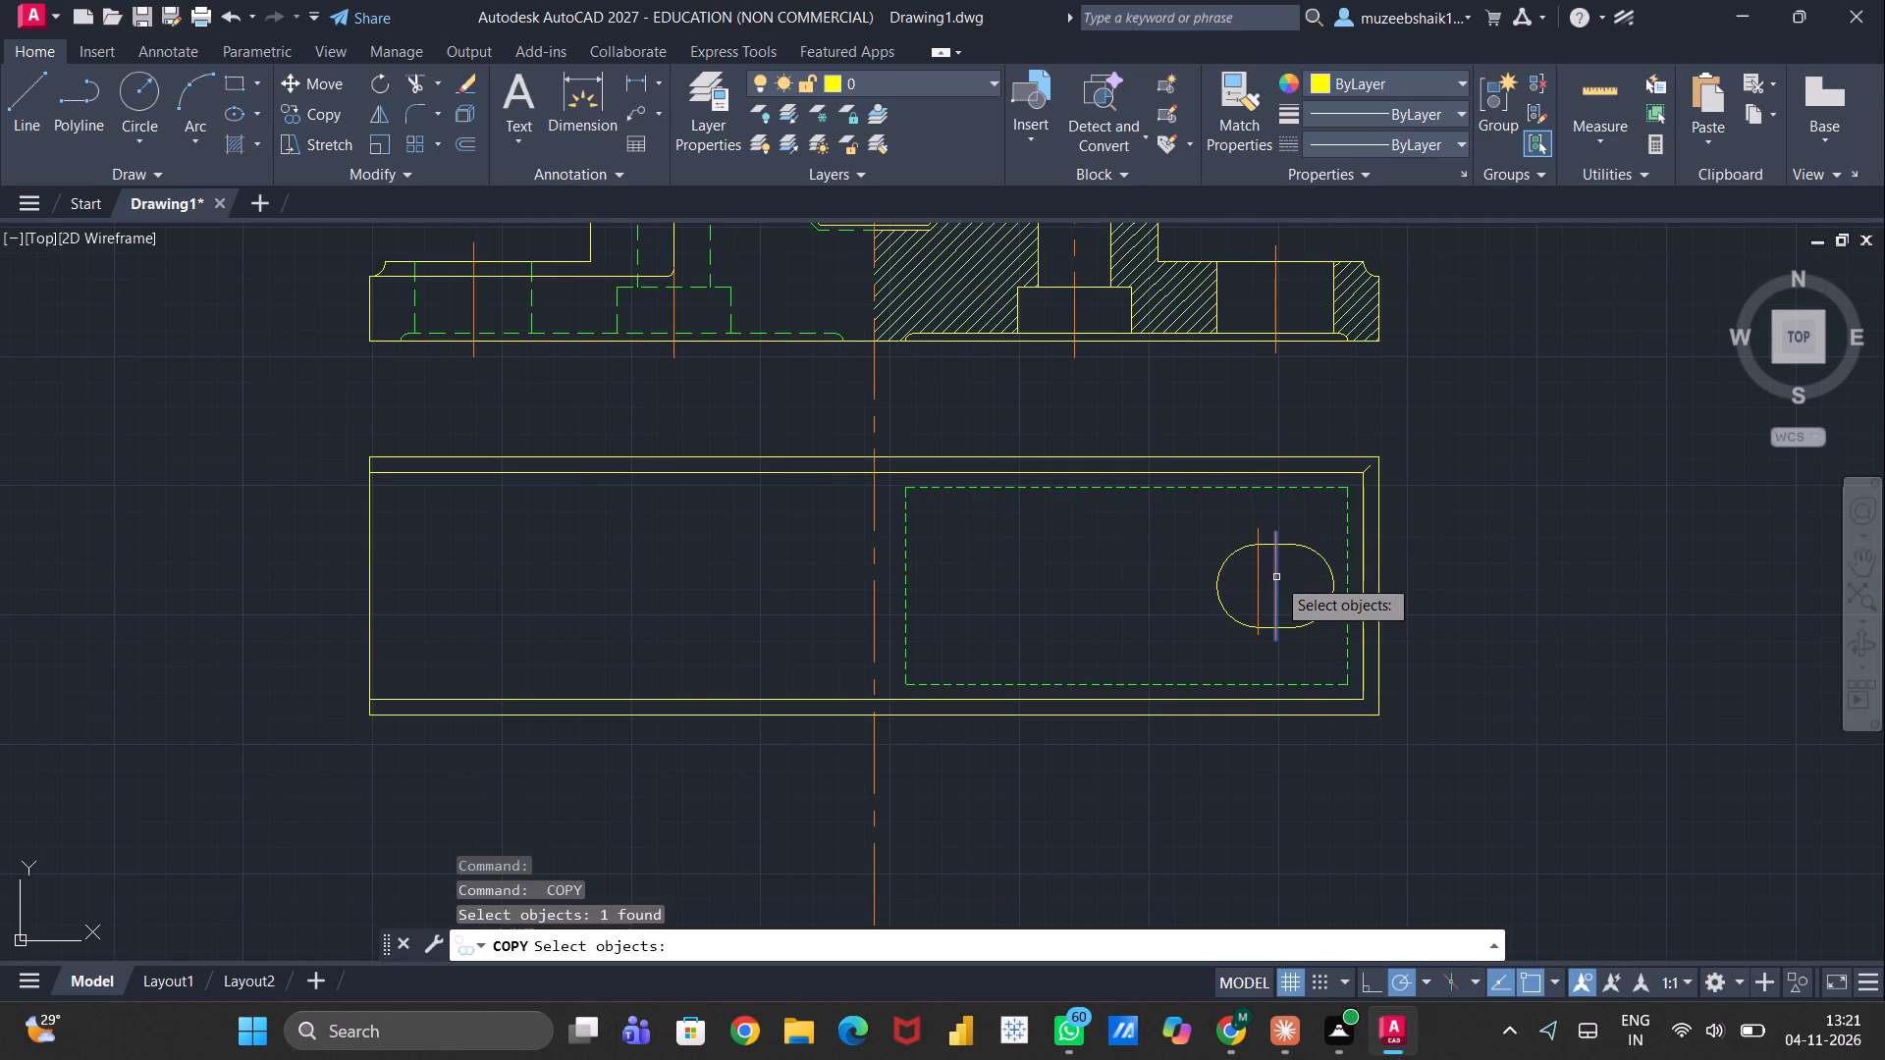
key(Return)
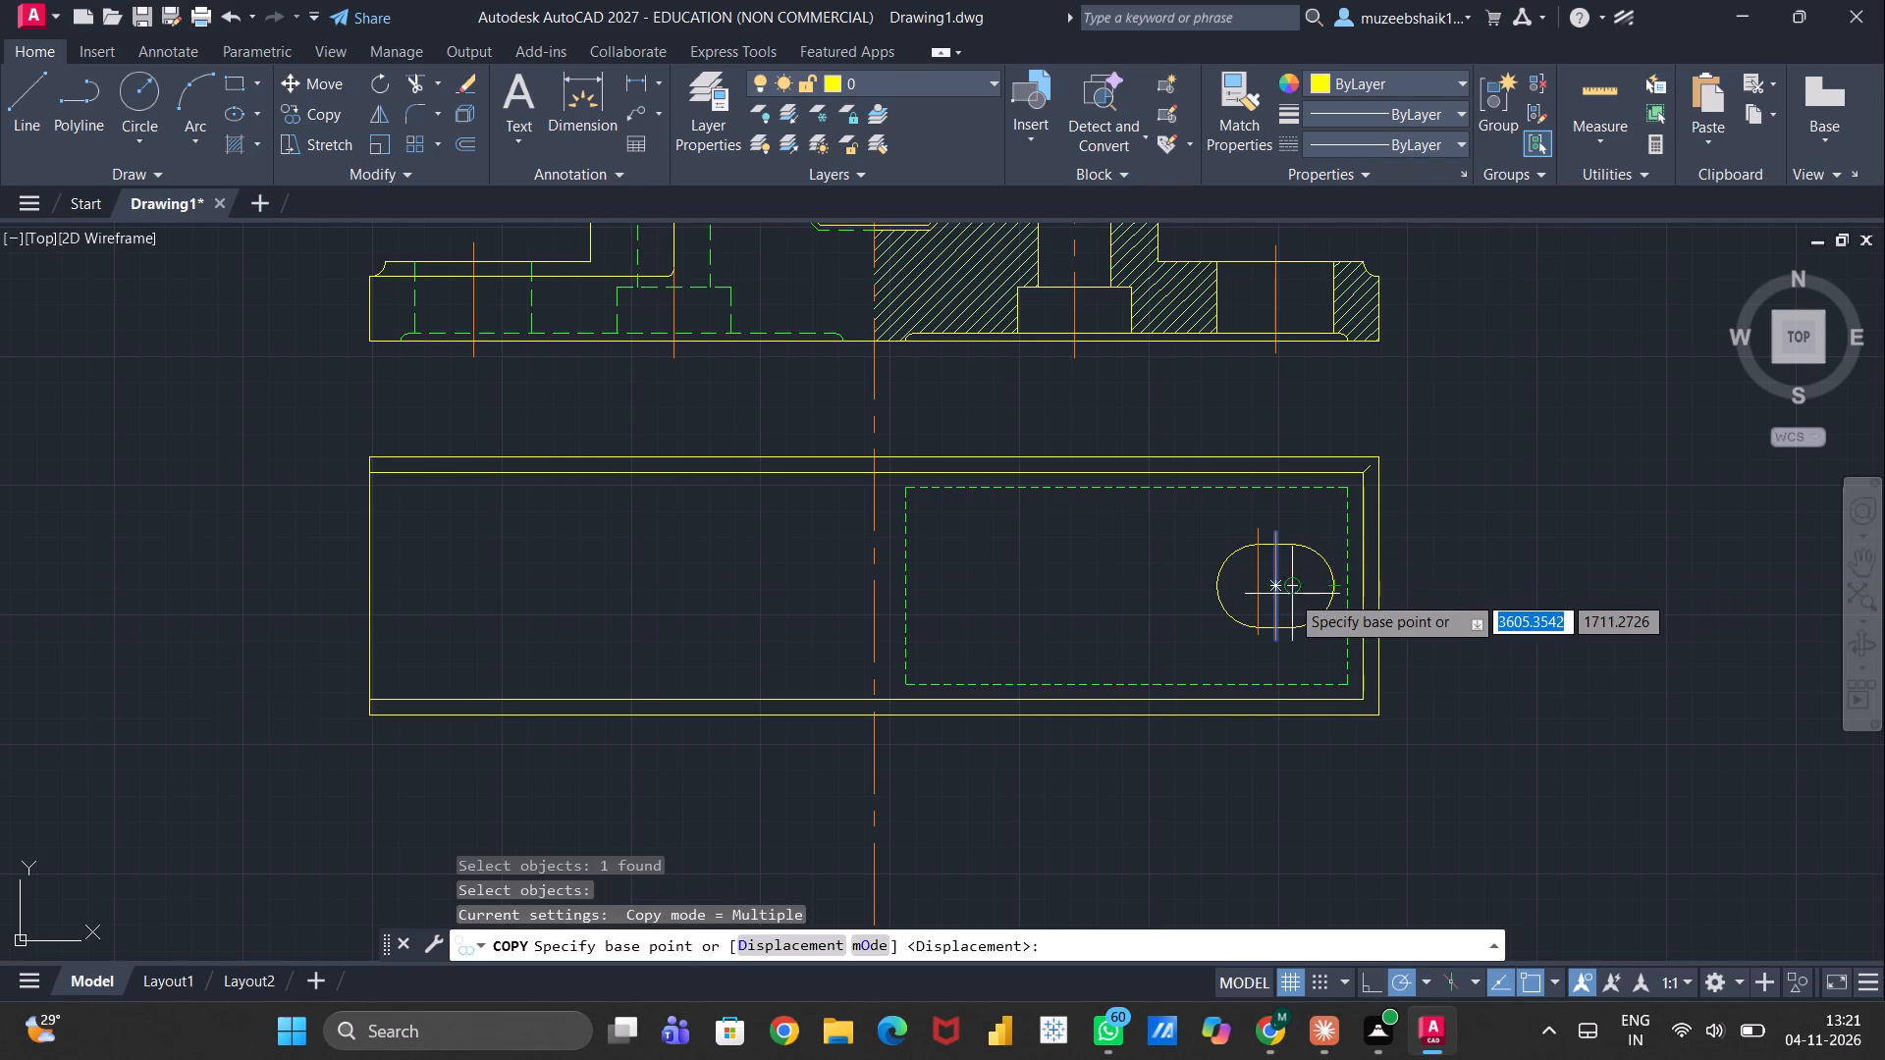
click(1278, 588)
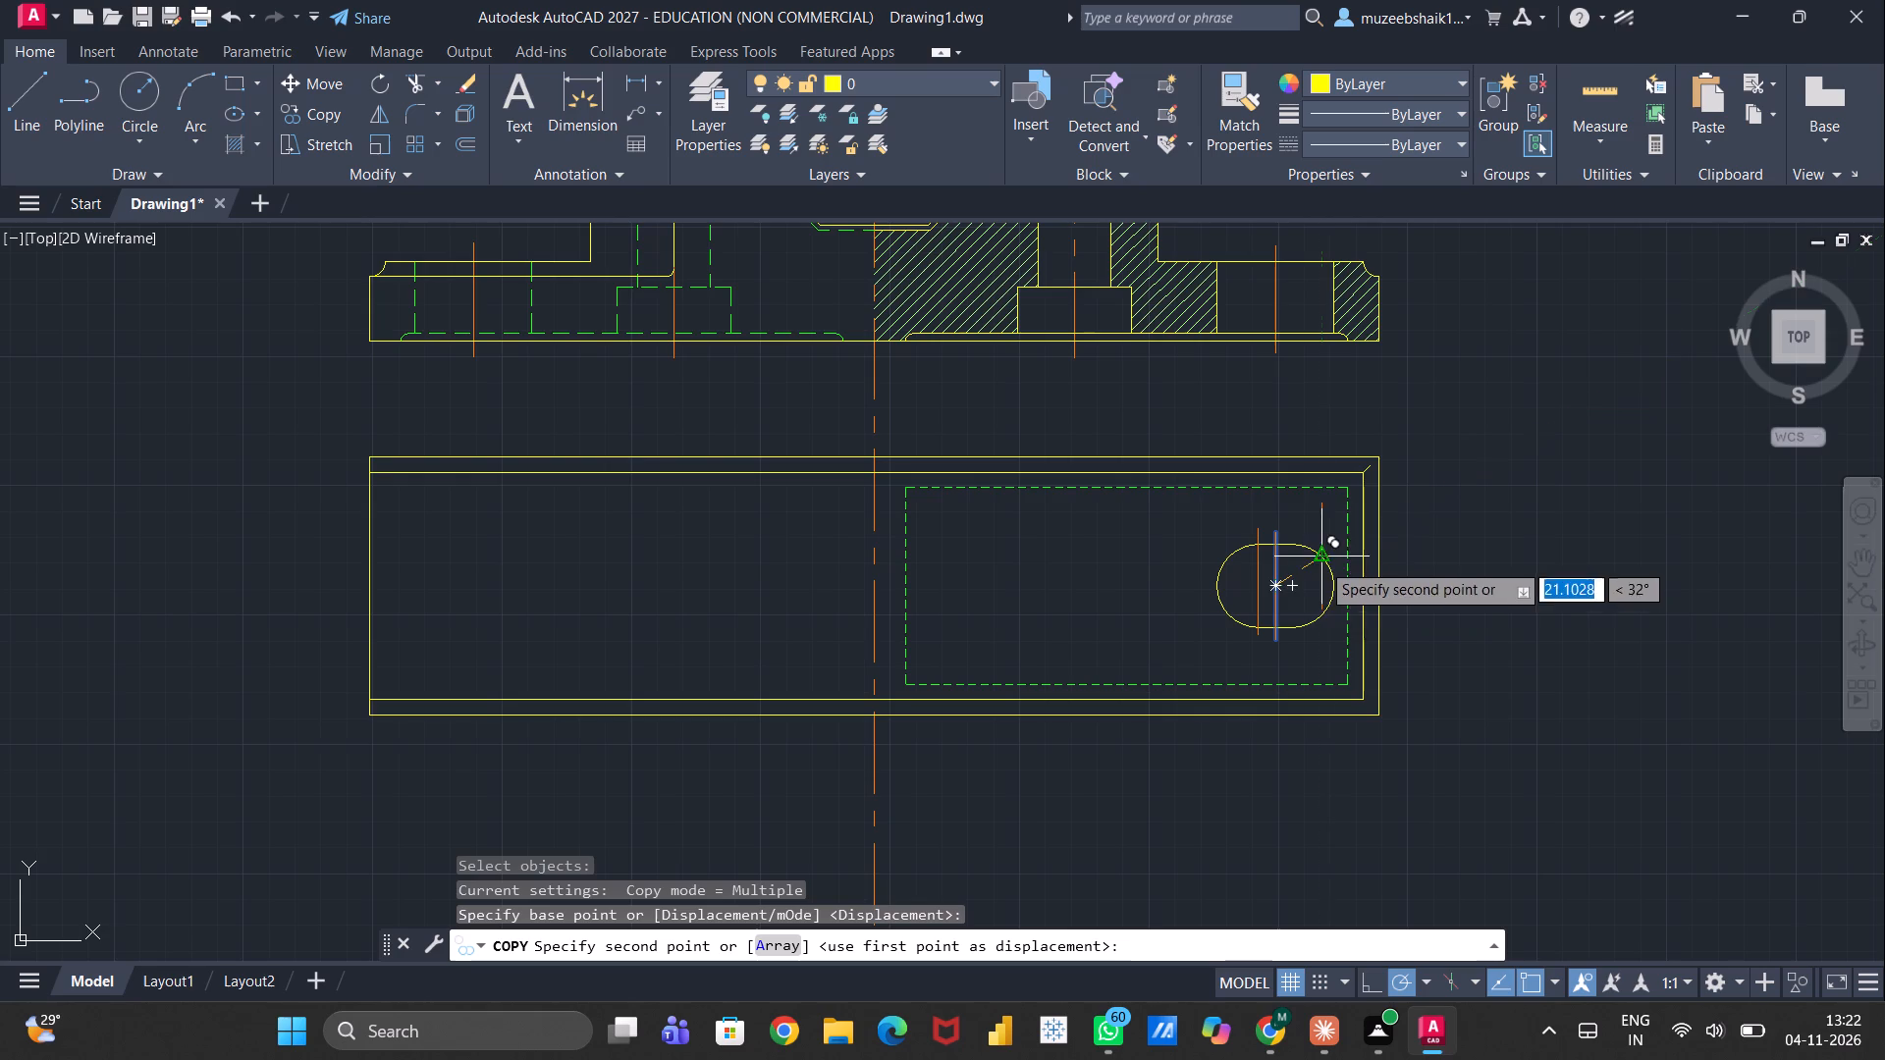
click(1294, 583)
key(Escape)
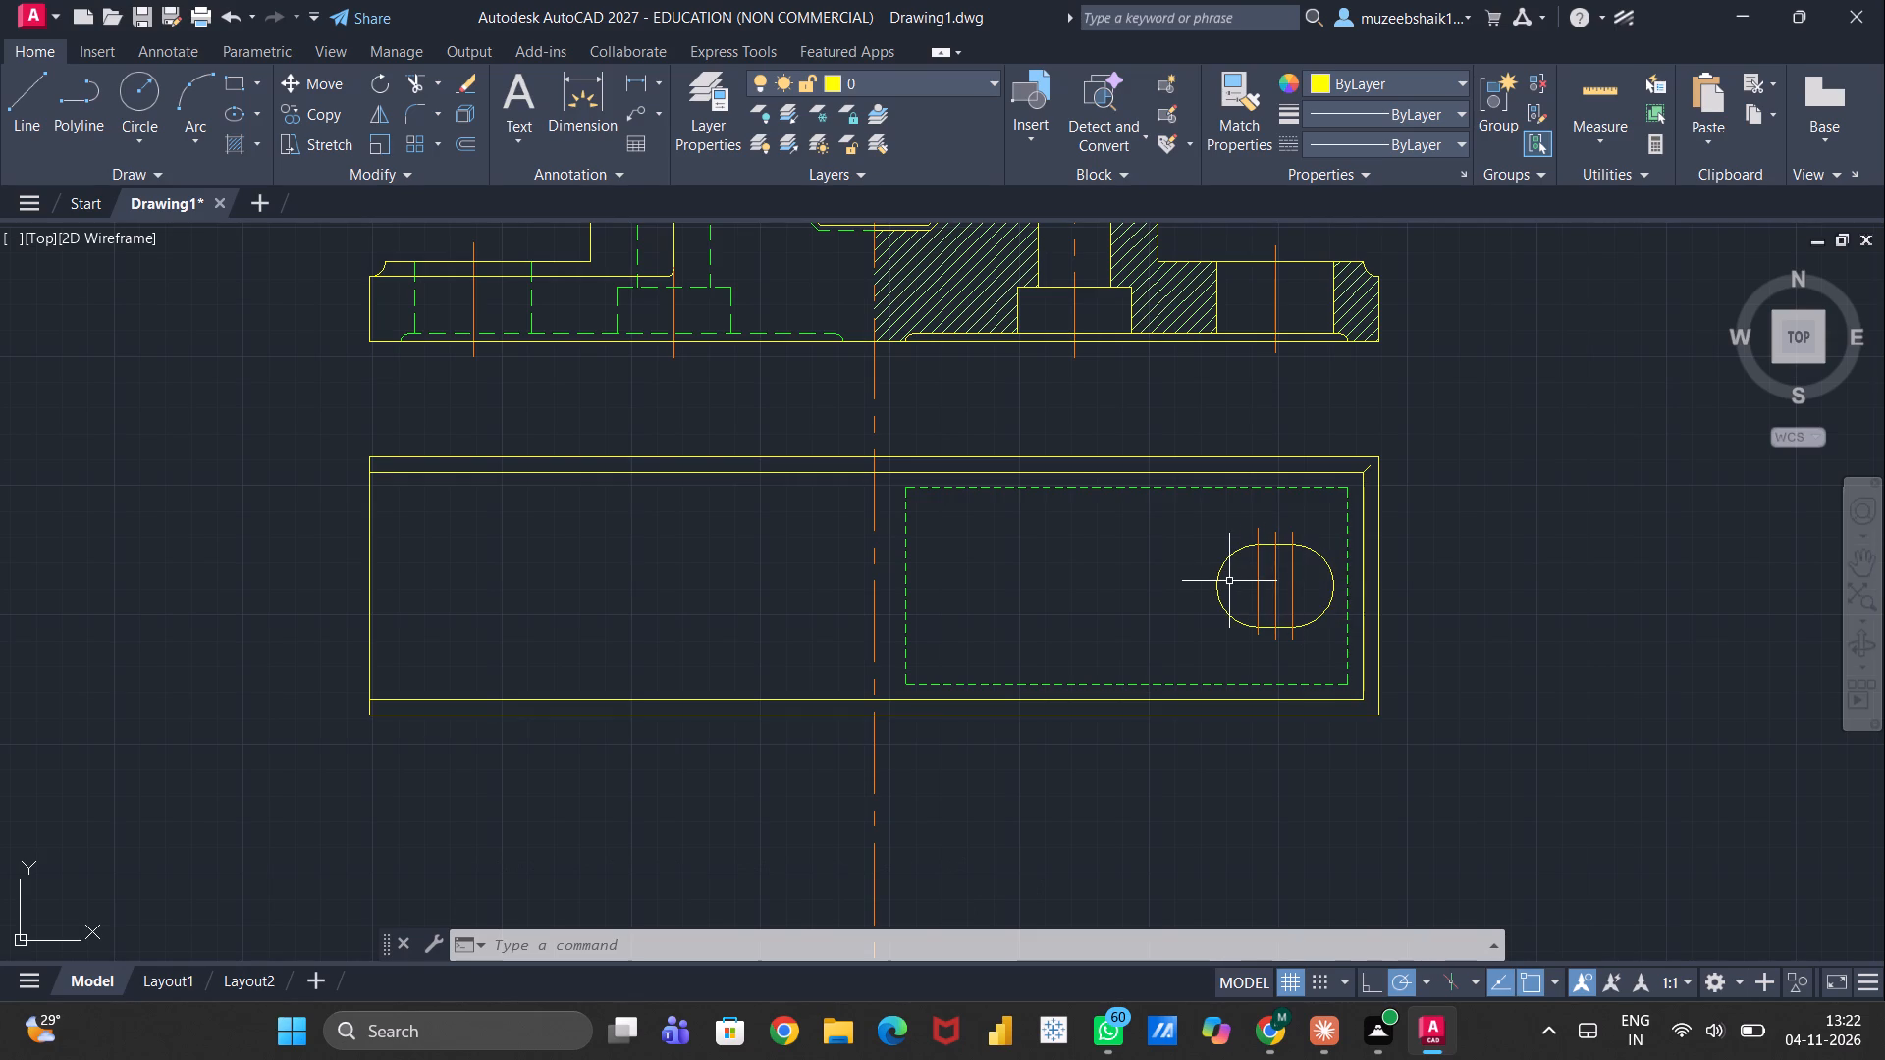
Shorten the left arc's vertical centerline at both ends to about 13 units, keeping it inside the slot outline.
scroll(1234, 579, up, 3)
scroll(1350, 611, up, 1)
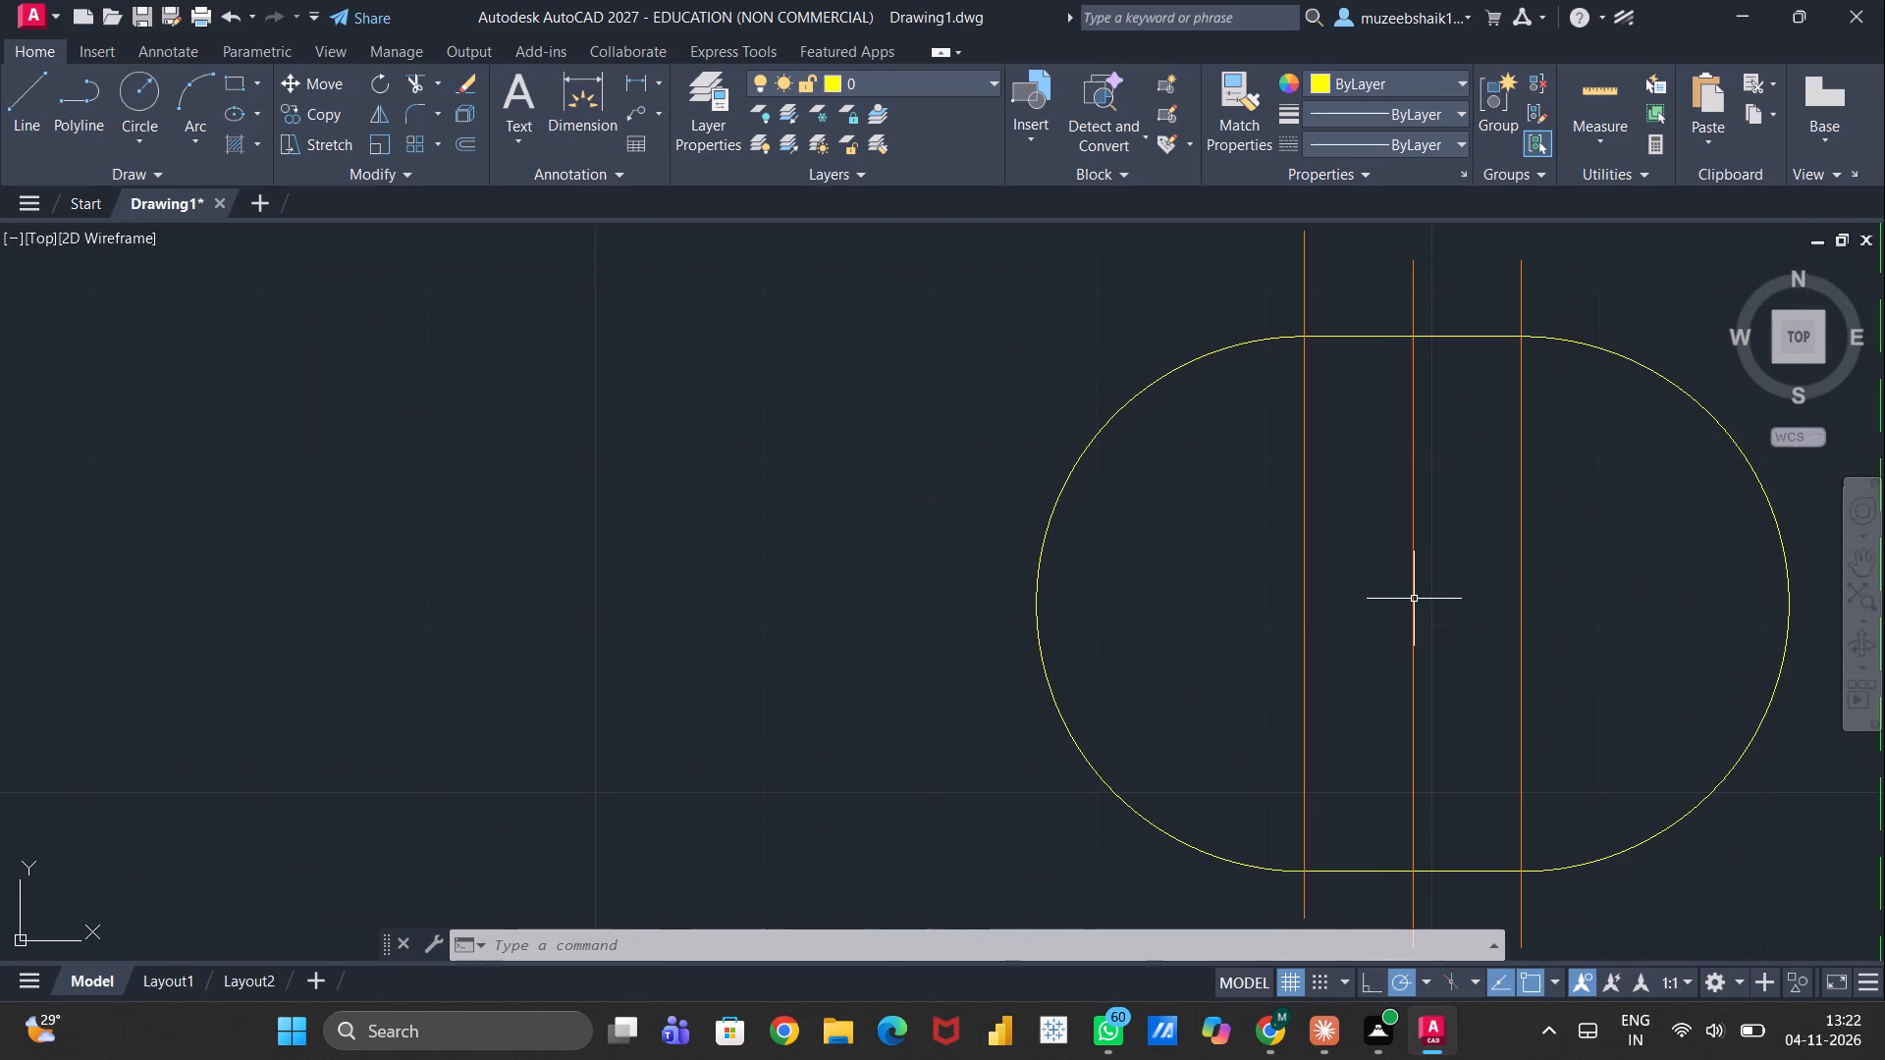
scroll(1398, 589, down, 1)
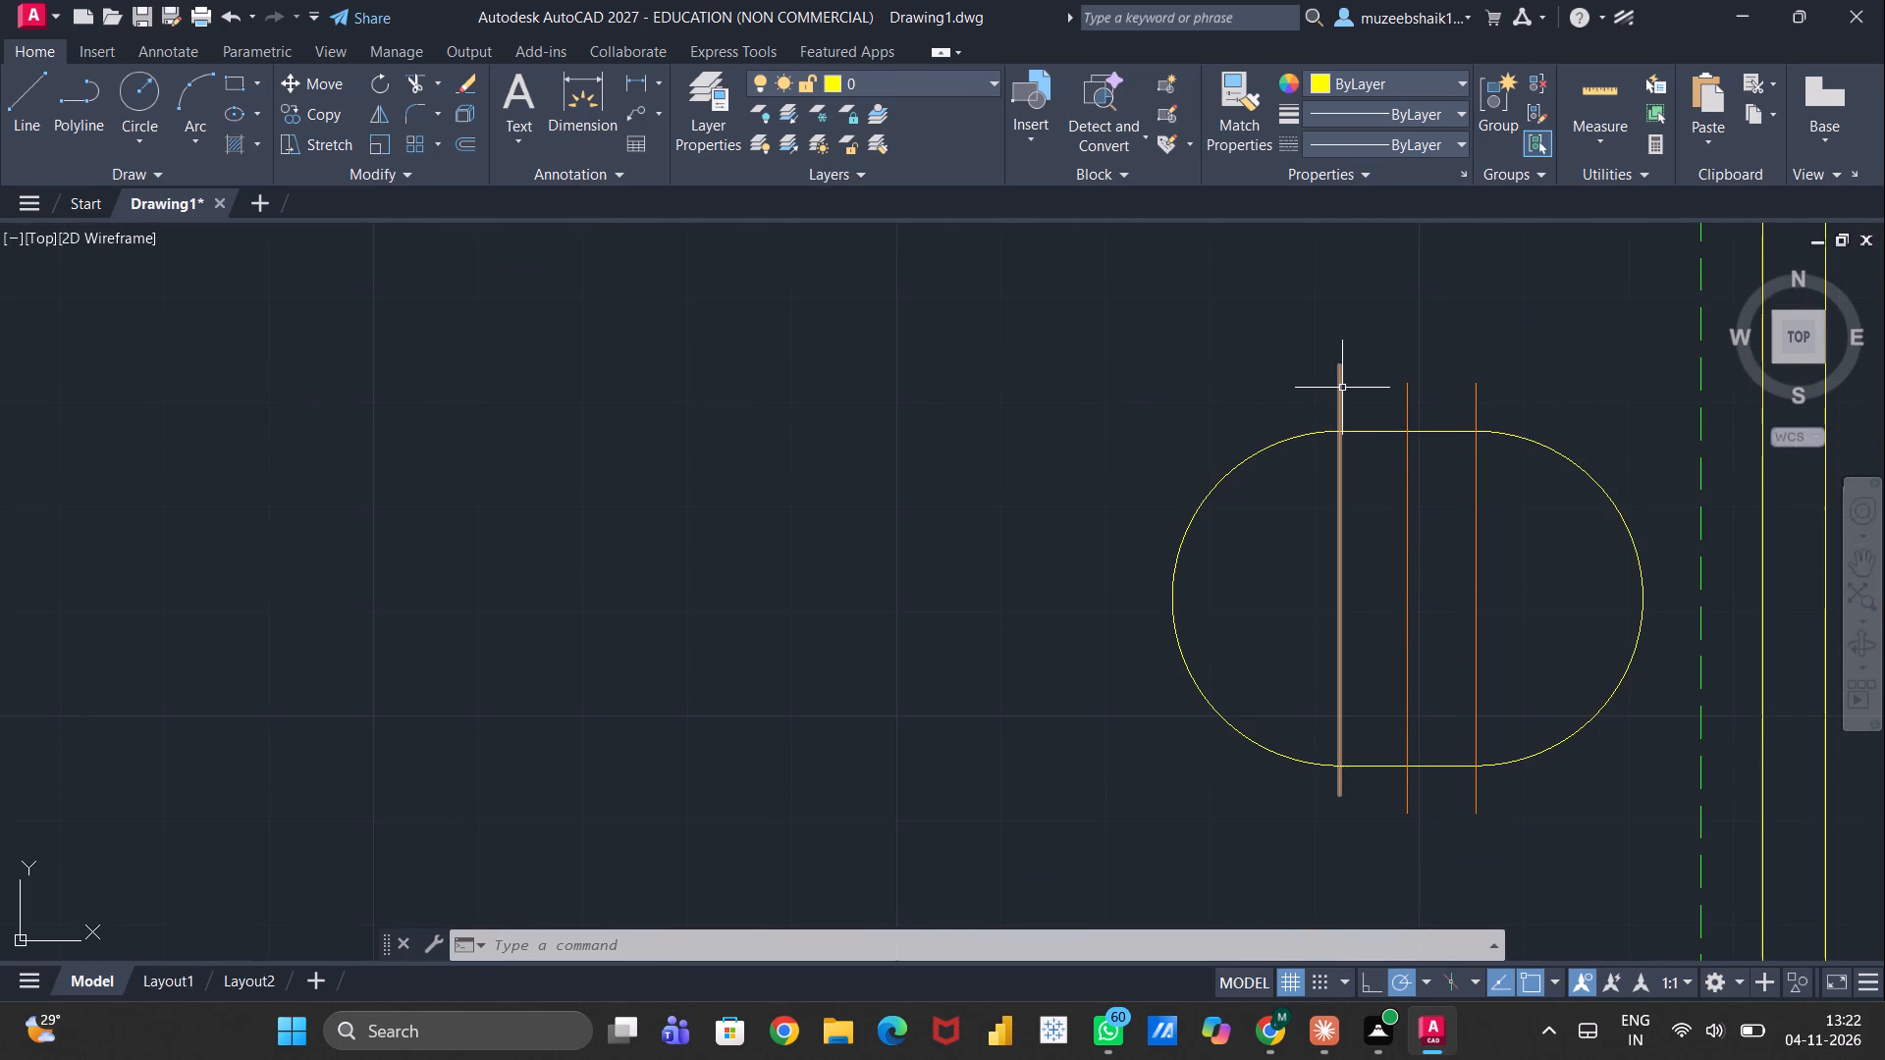
click(1342, 388)
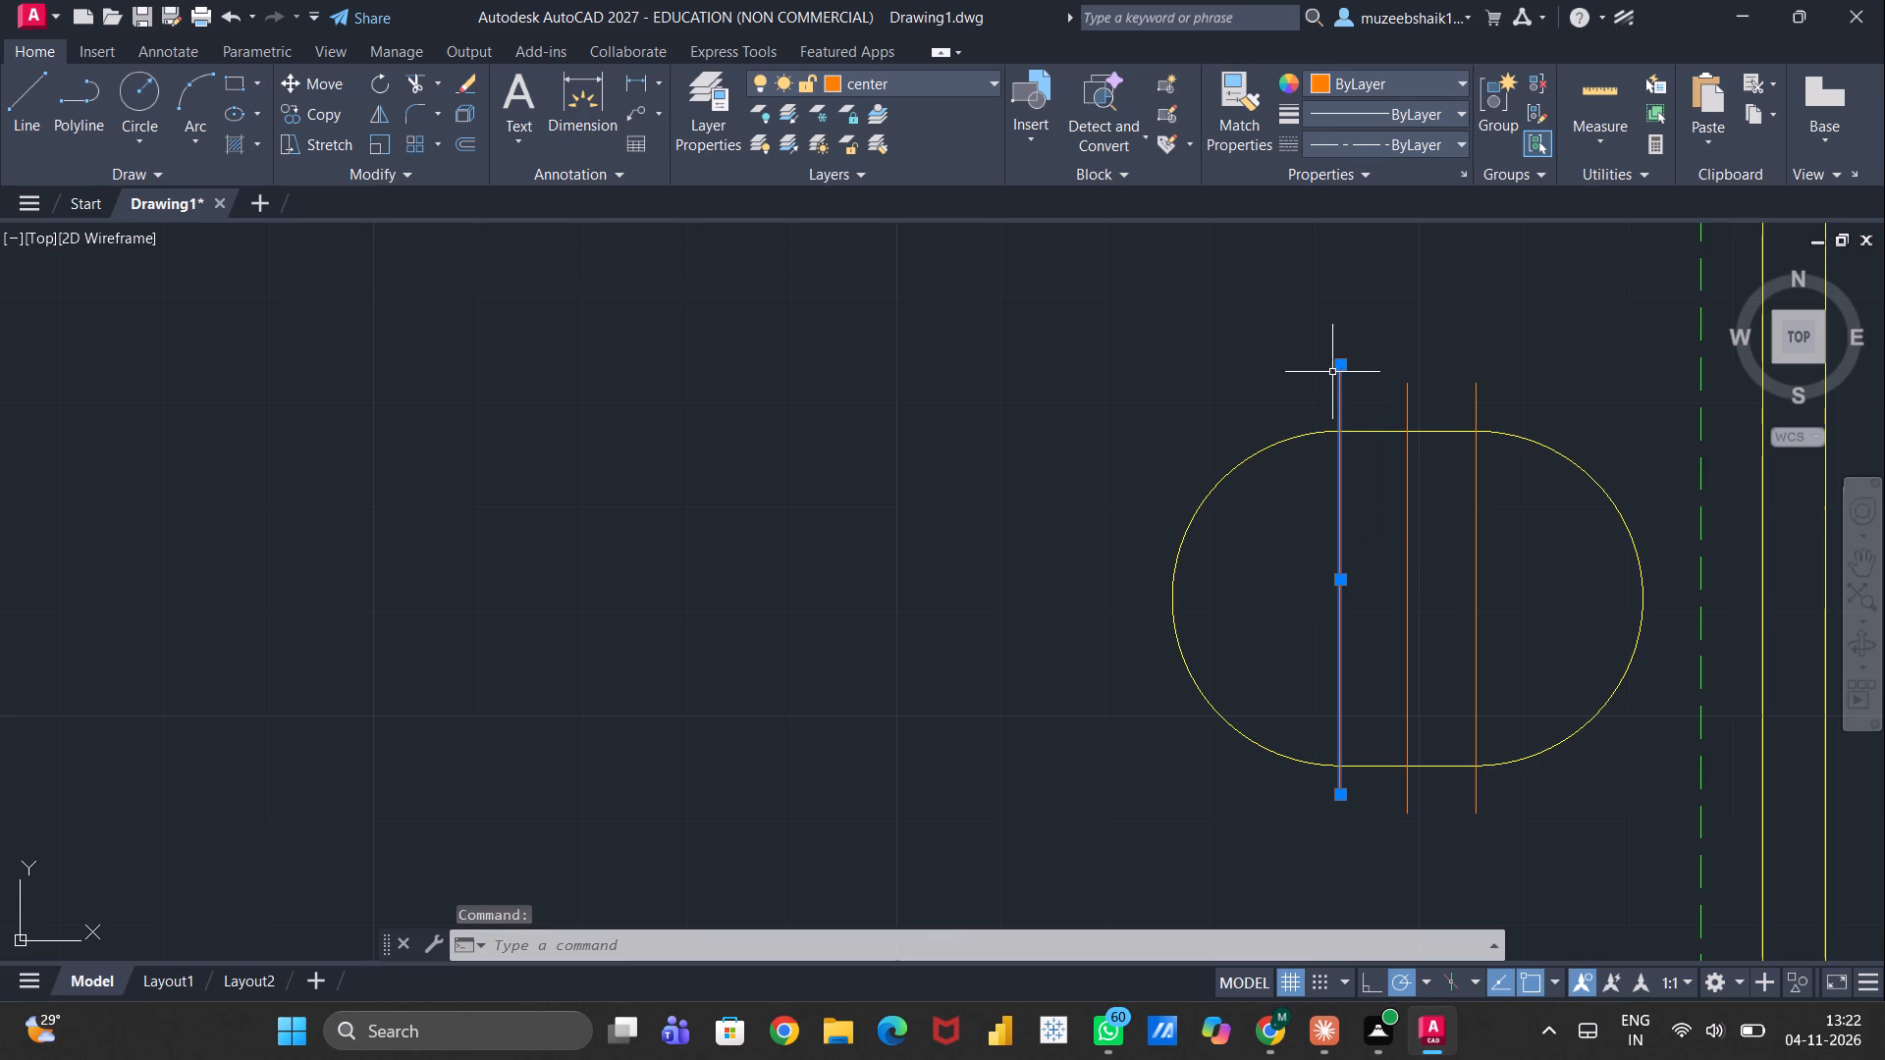
click(1344, 368)
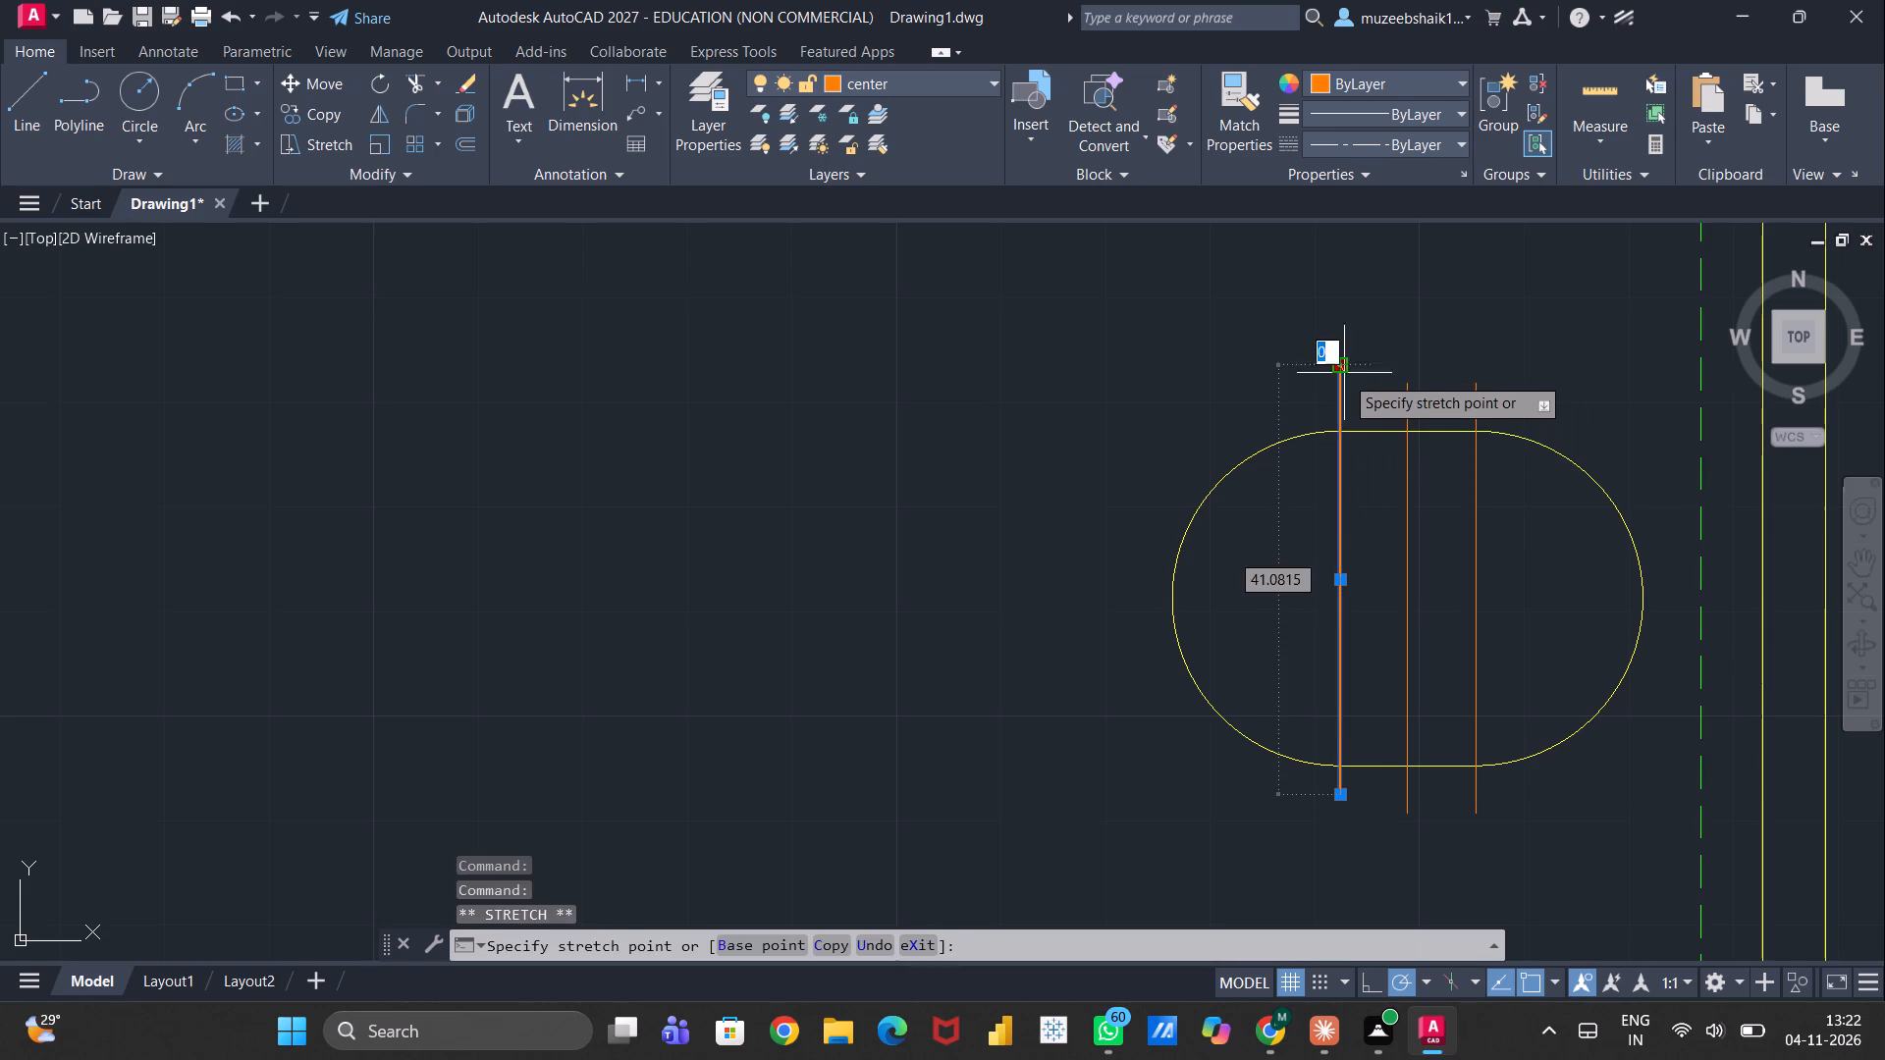
click(1346, 527)
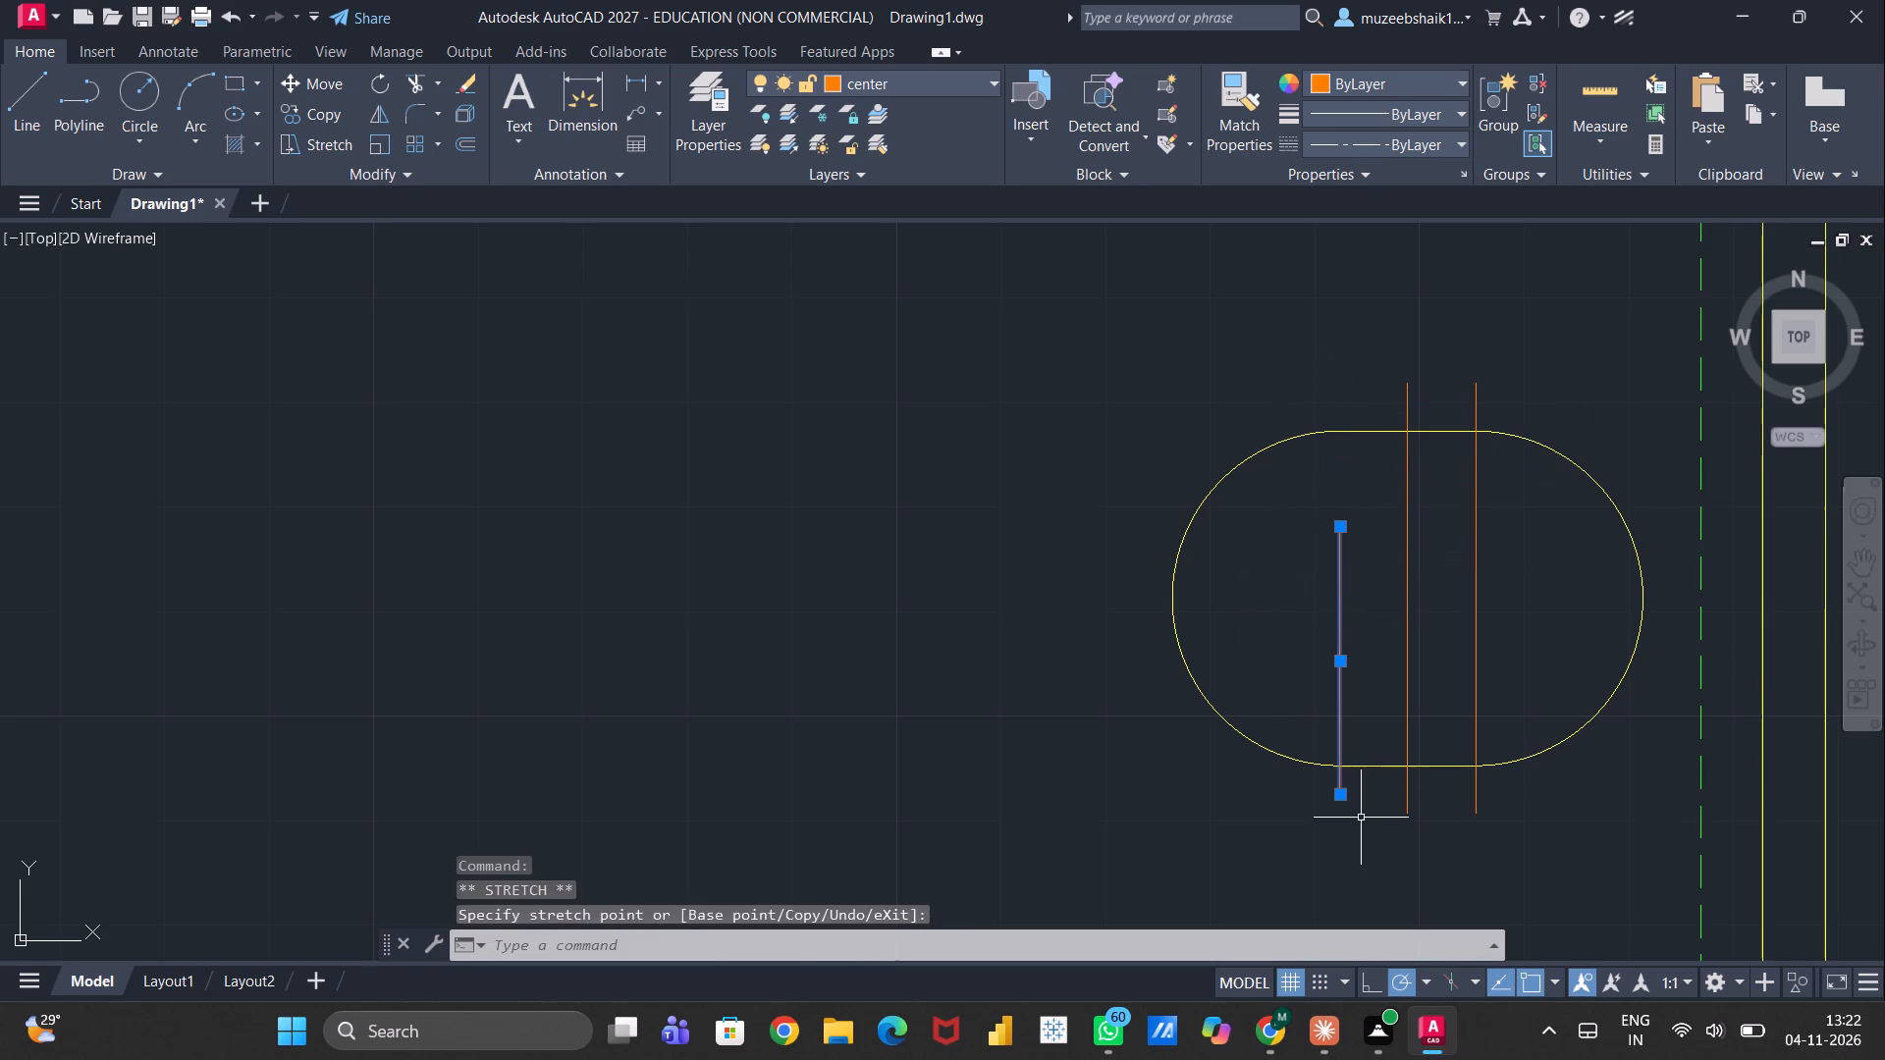
click(1341, 799)
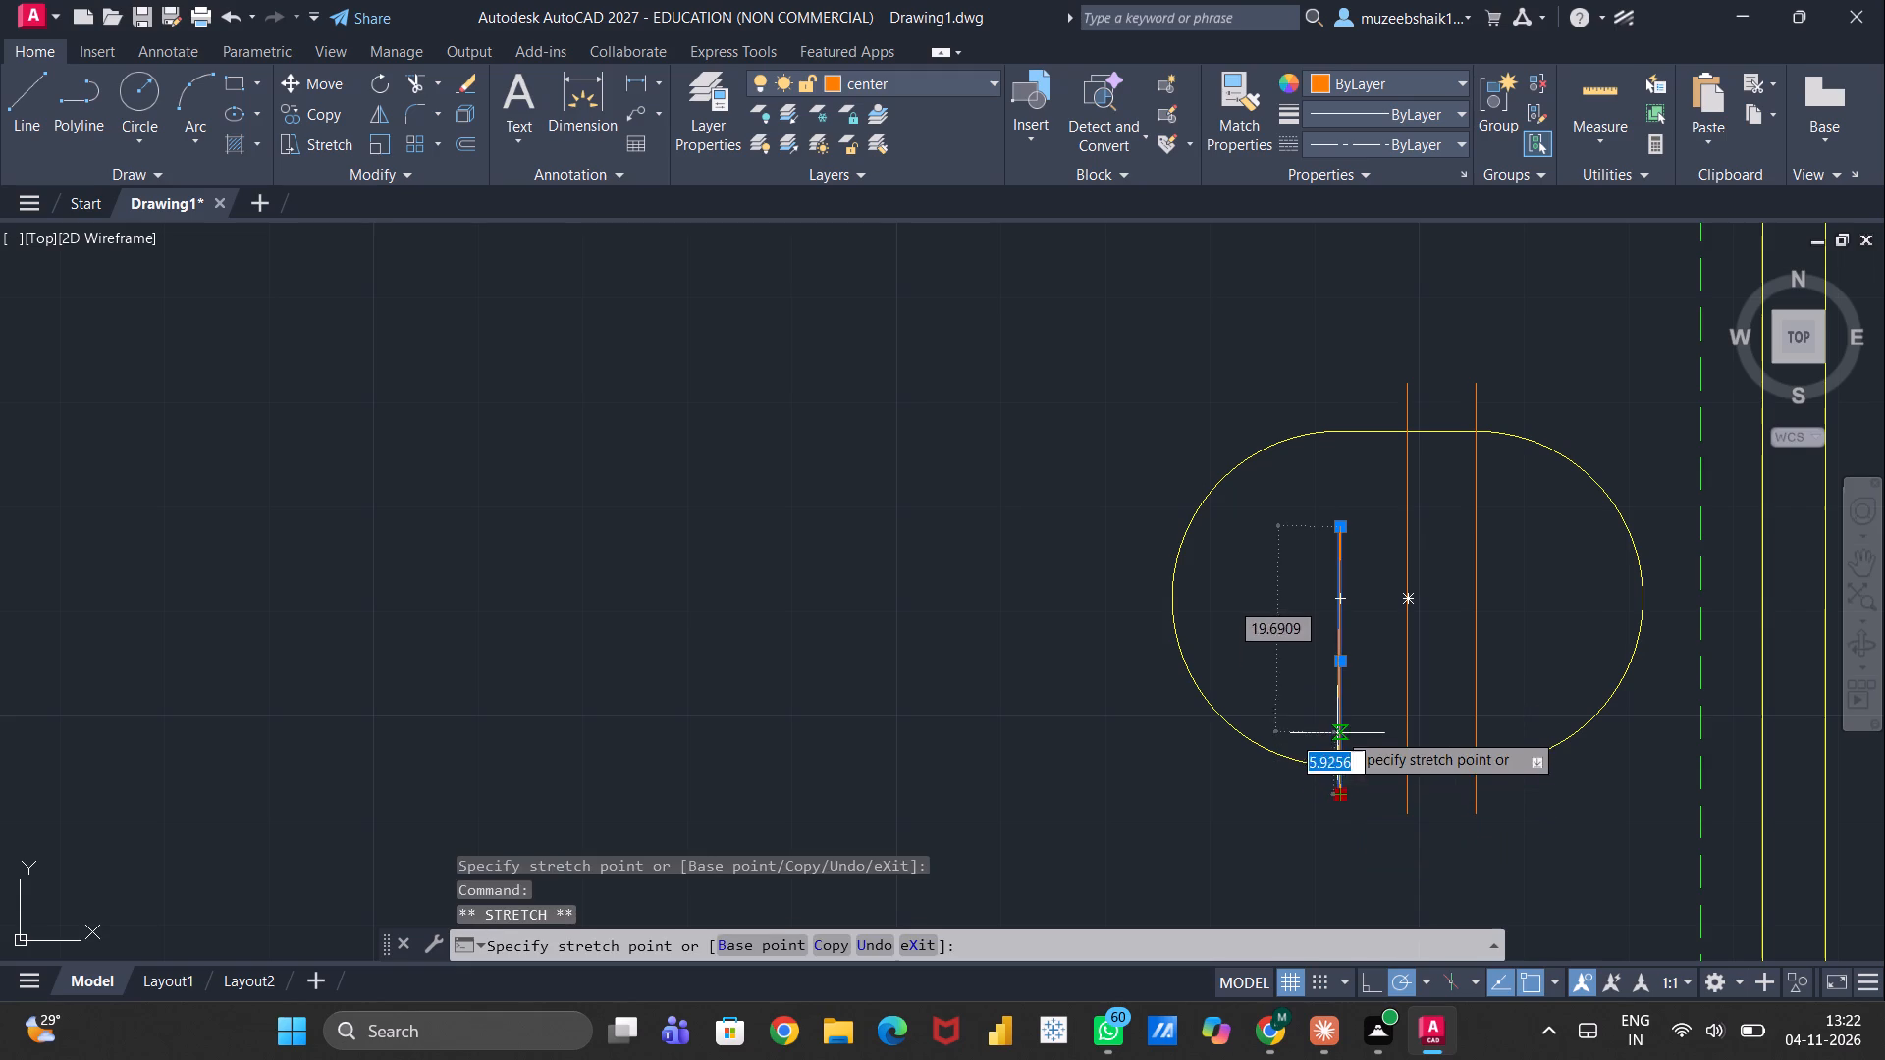
click(1342, 667)
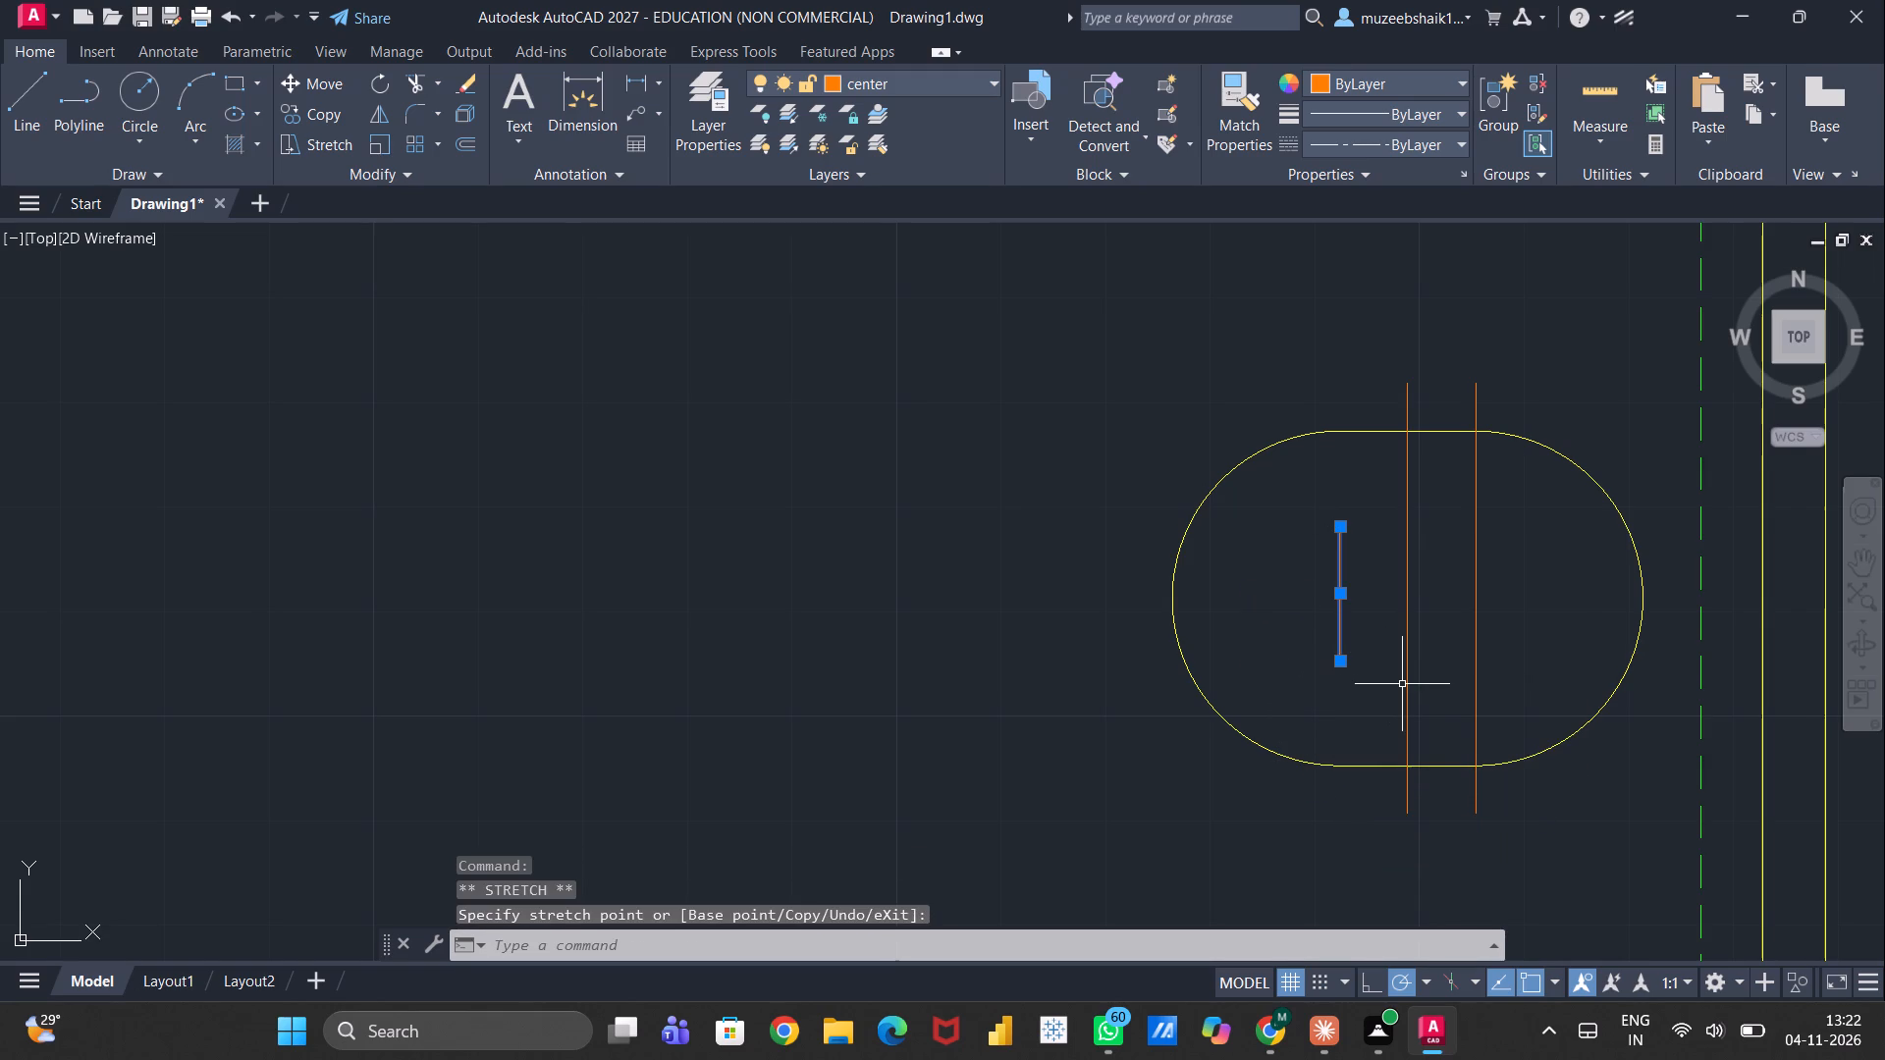
scroll(1402, 684, up, 3)
scroll(1402, 684, down, 2)
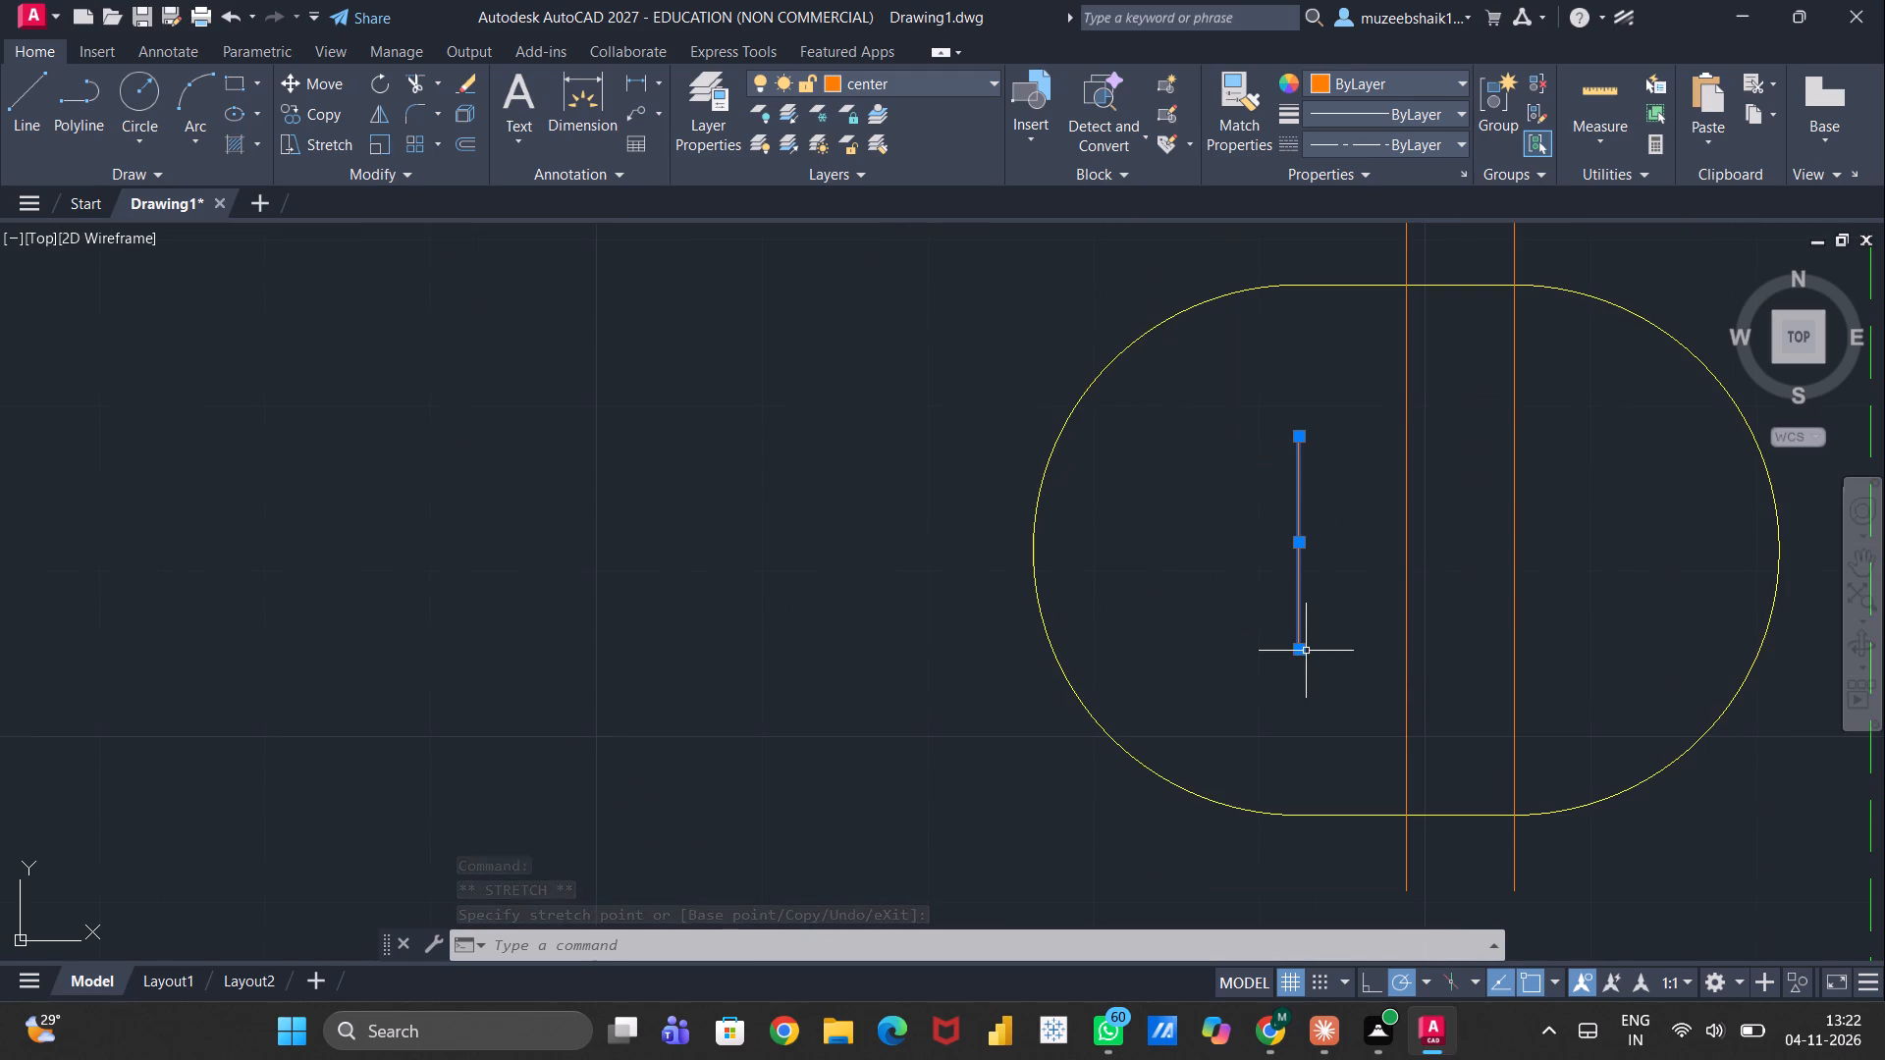
click(1301, 492)
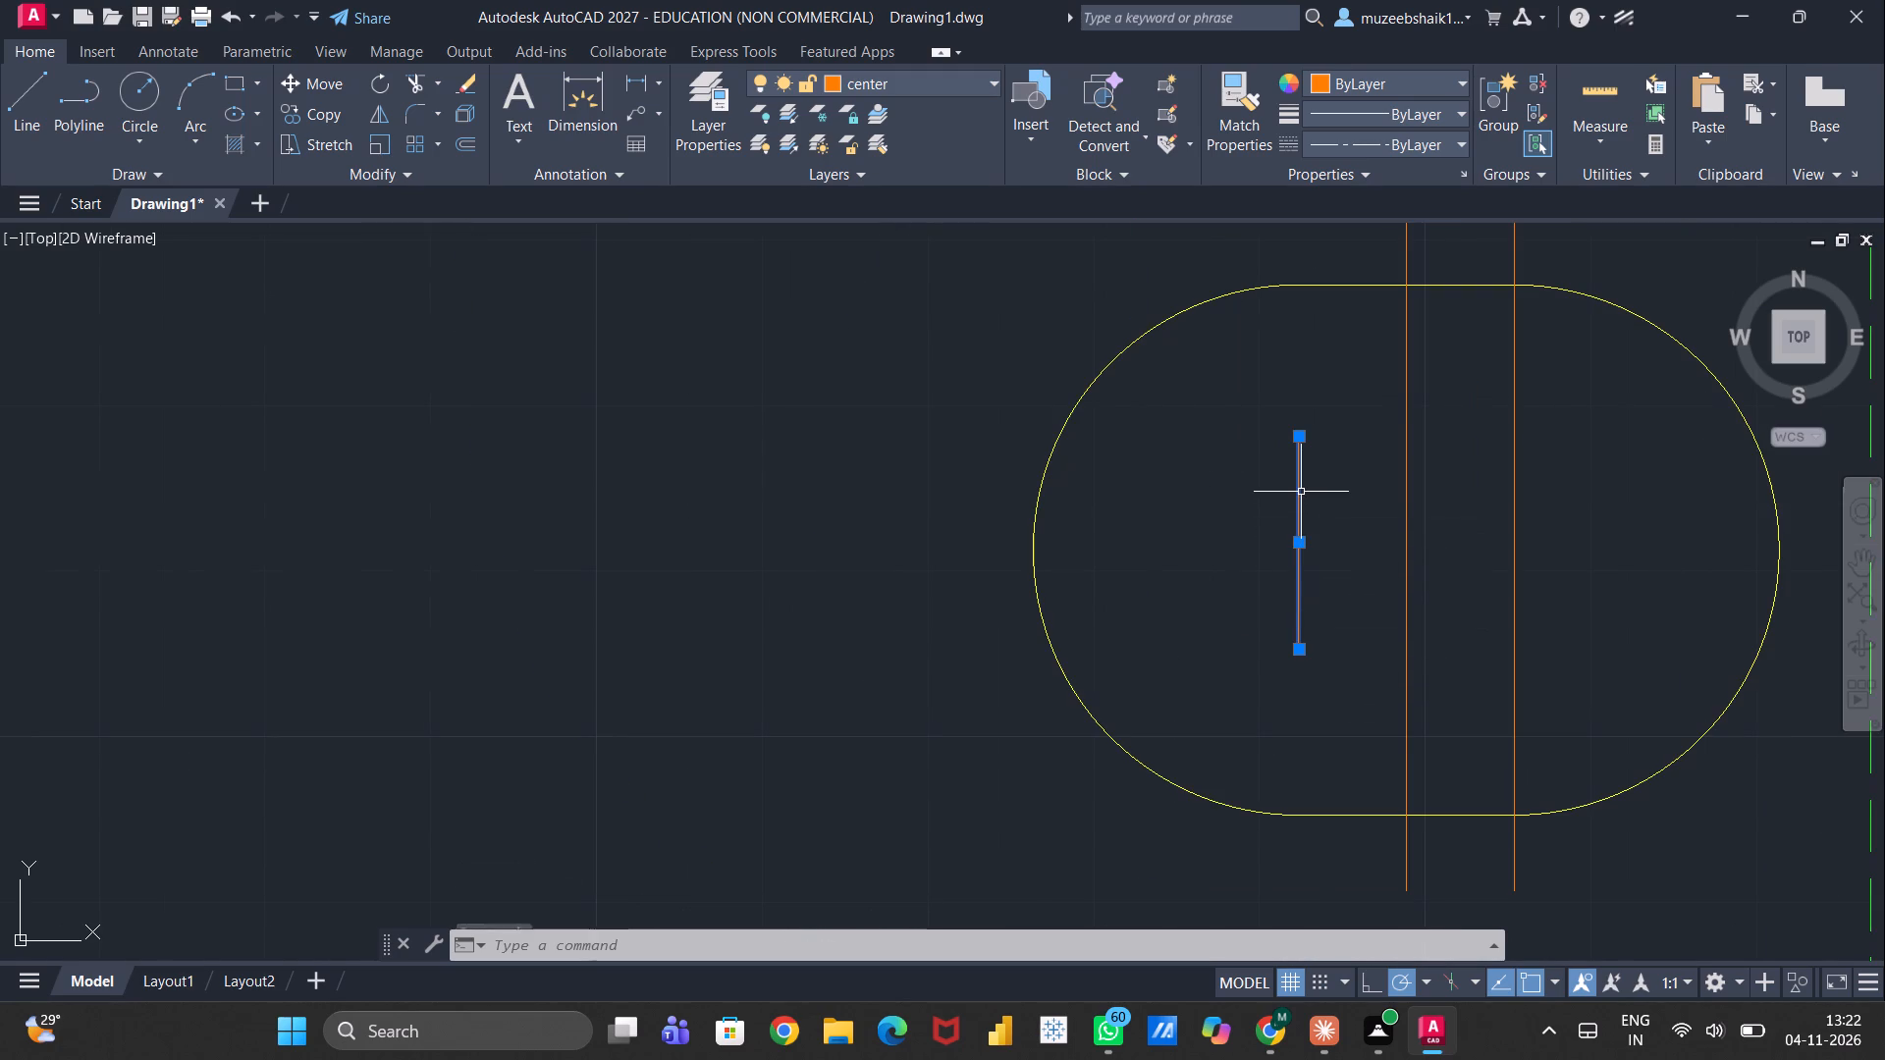
key(Escape)
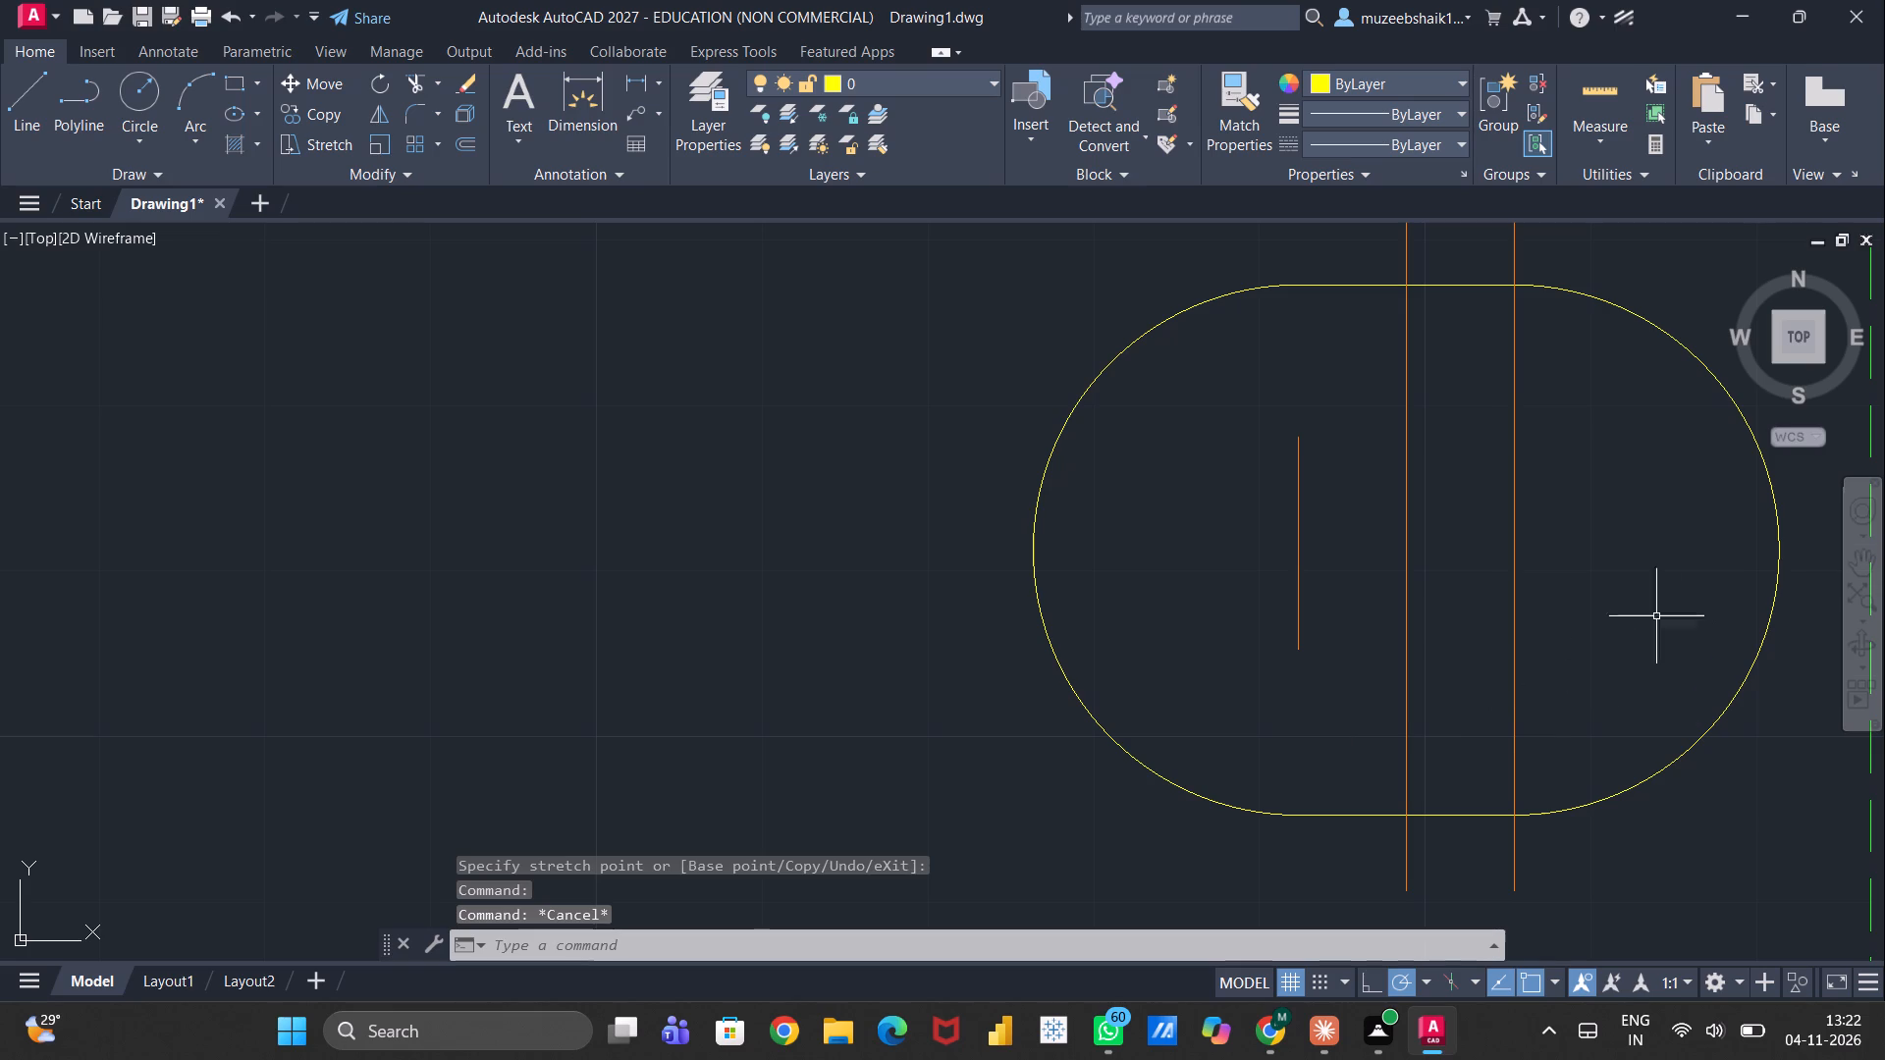
Shorten the right arc's vertical centerline at both ends to about 14 units, keeping it inside the slot outline.
click(1517, 494)
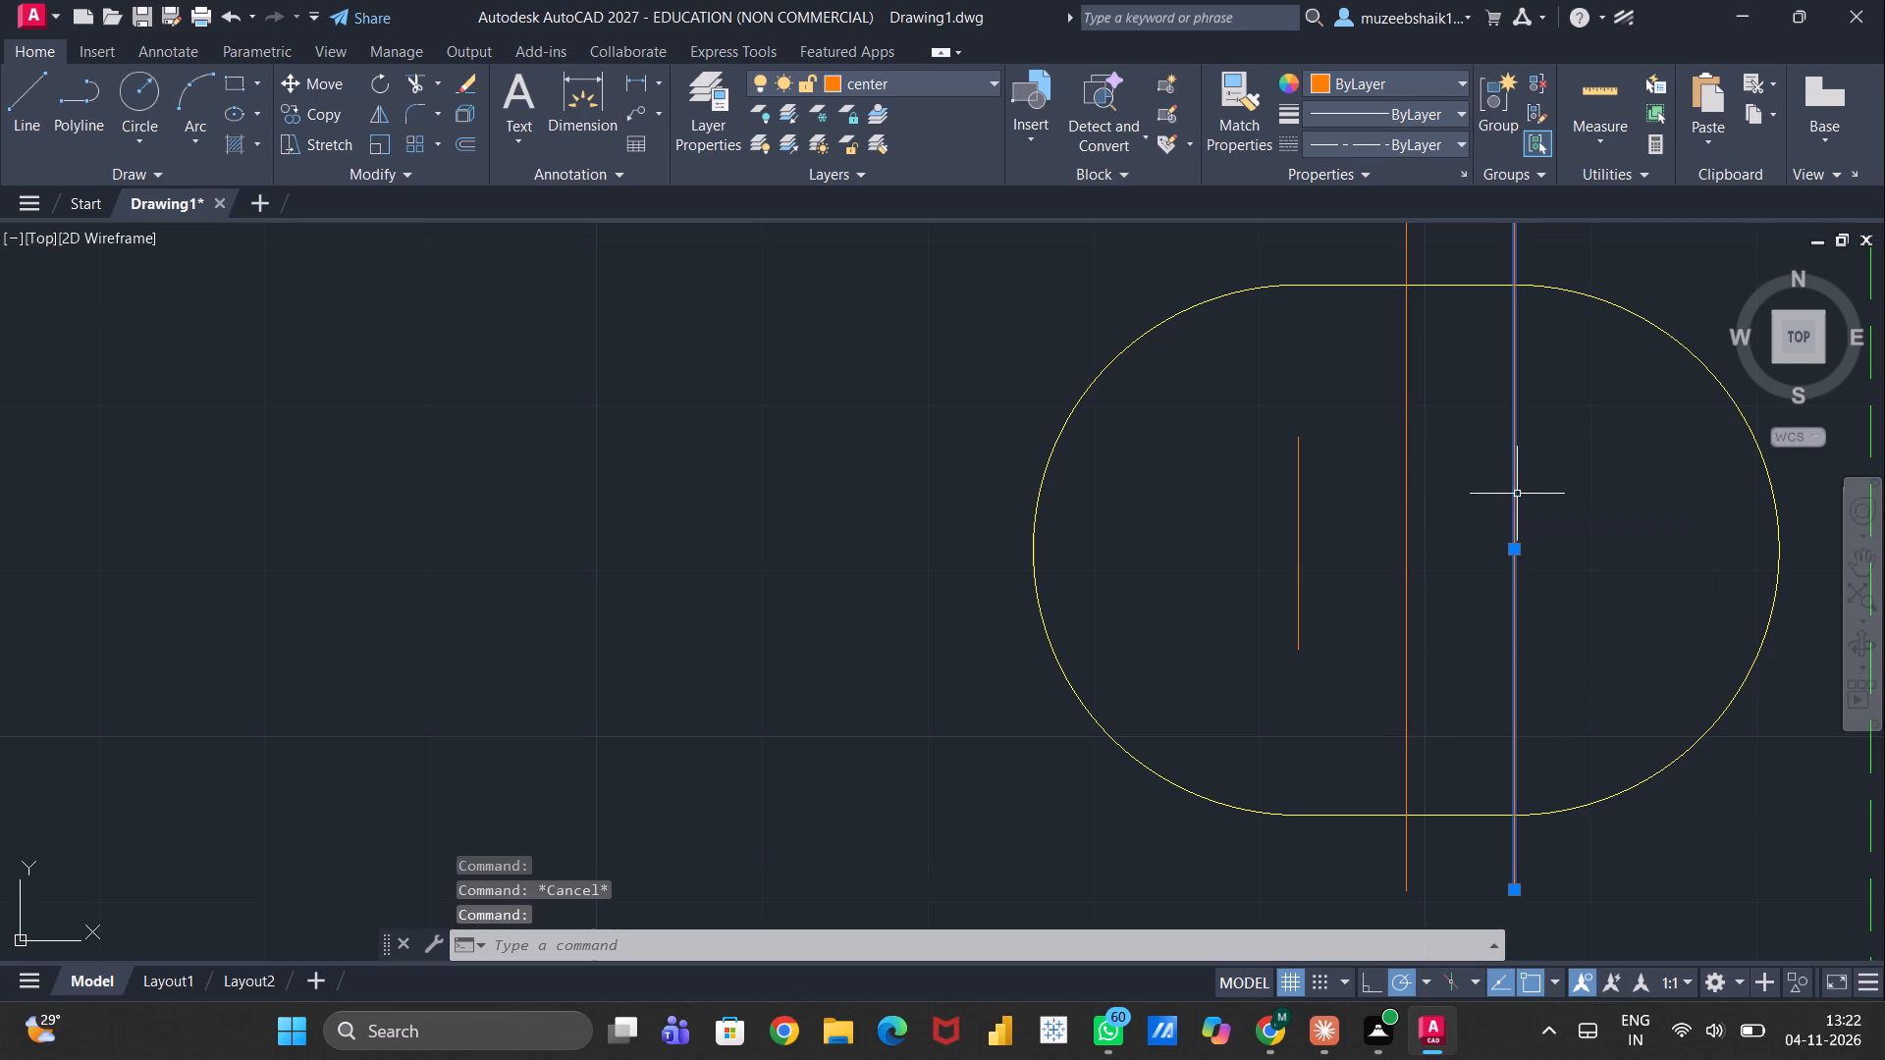
scroll(1502, 362, down, 2)
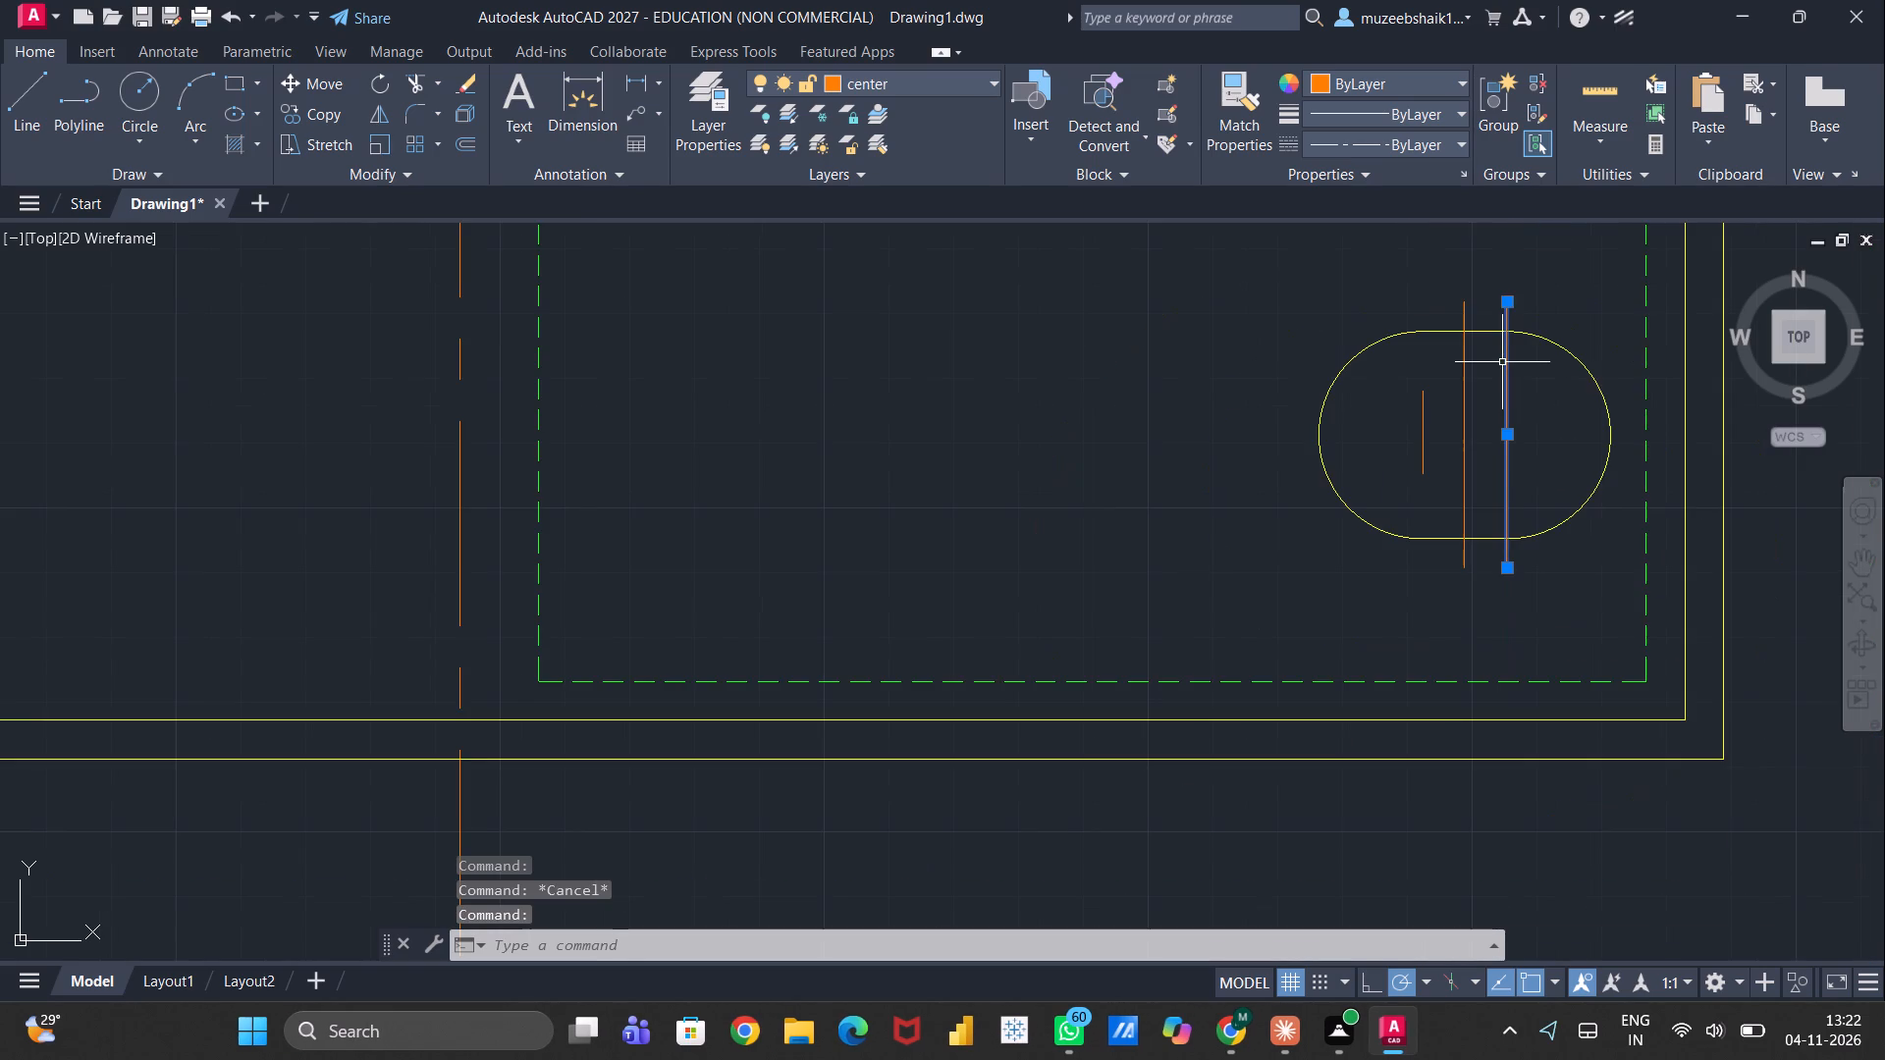
click(1510, 298)
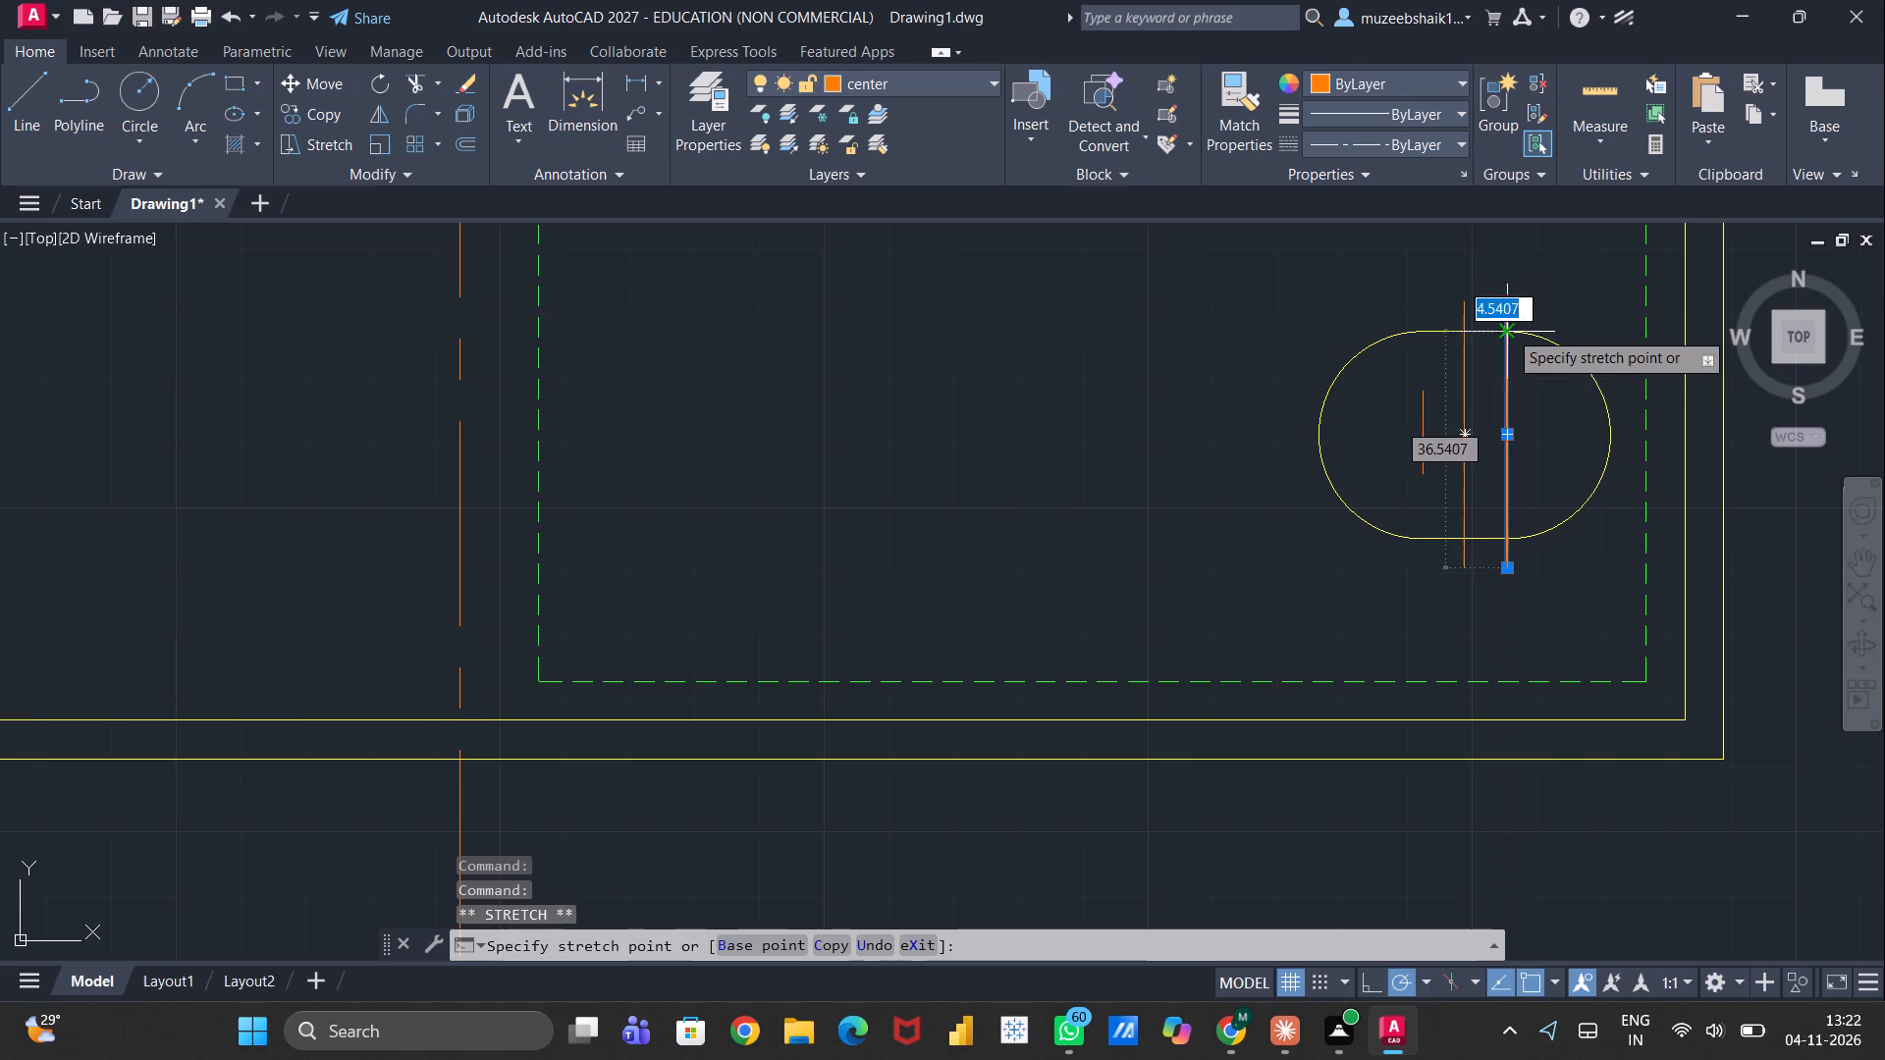
click(1511, 390)
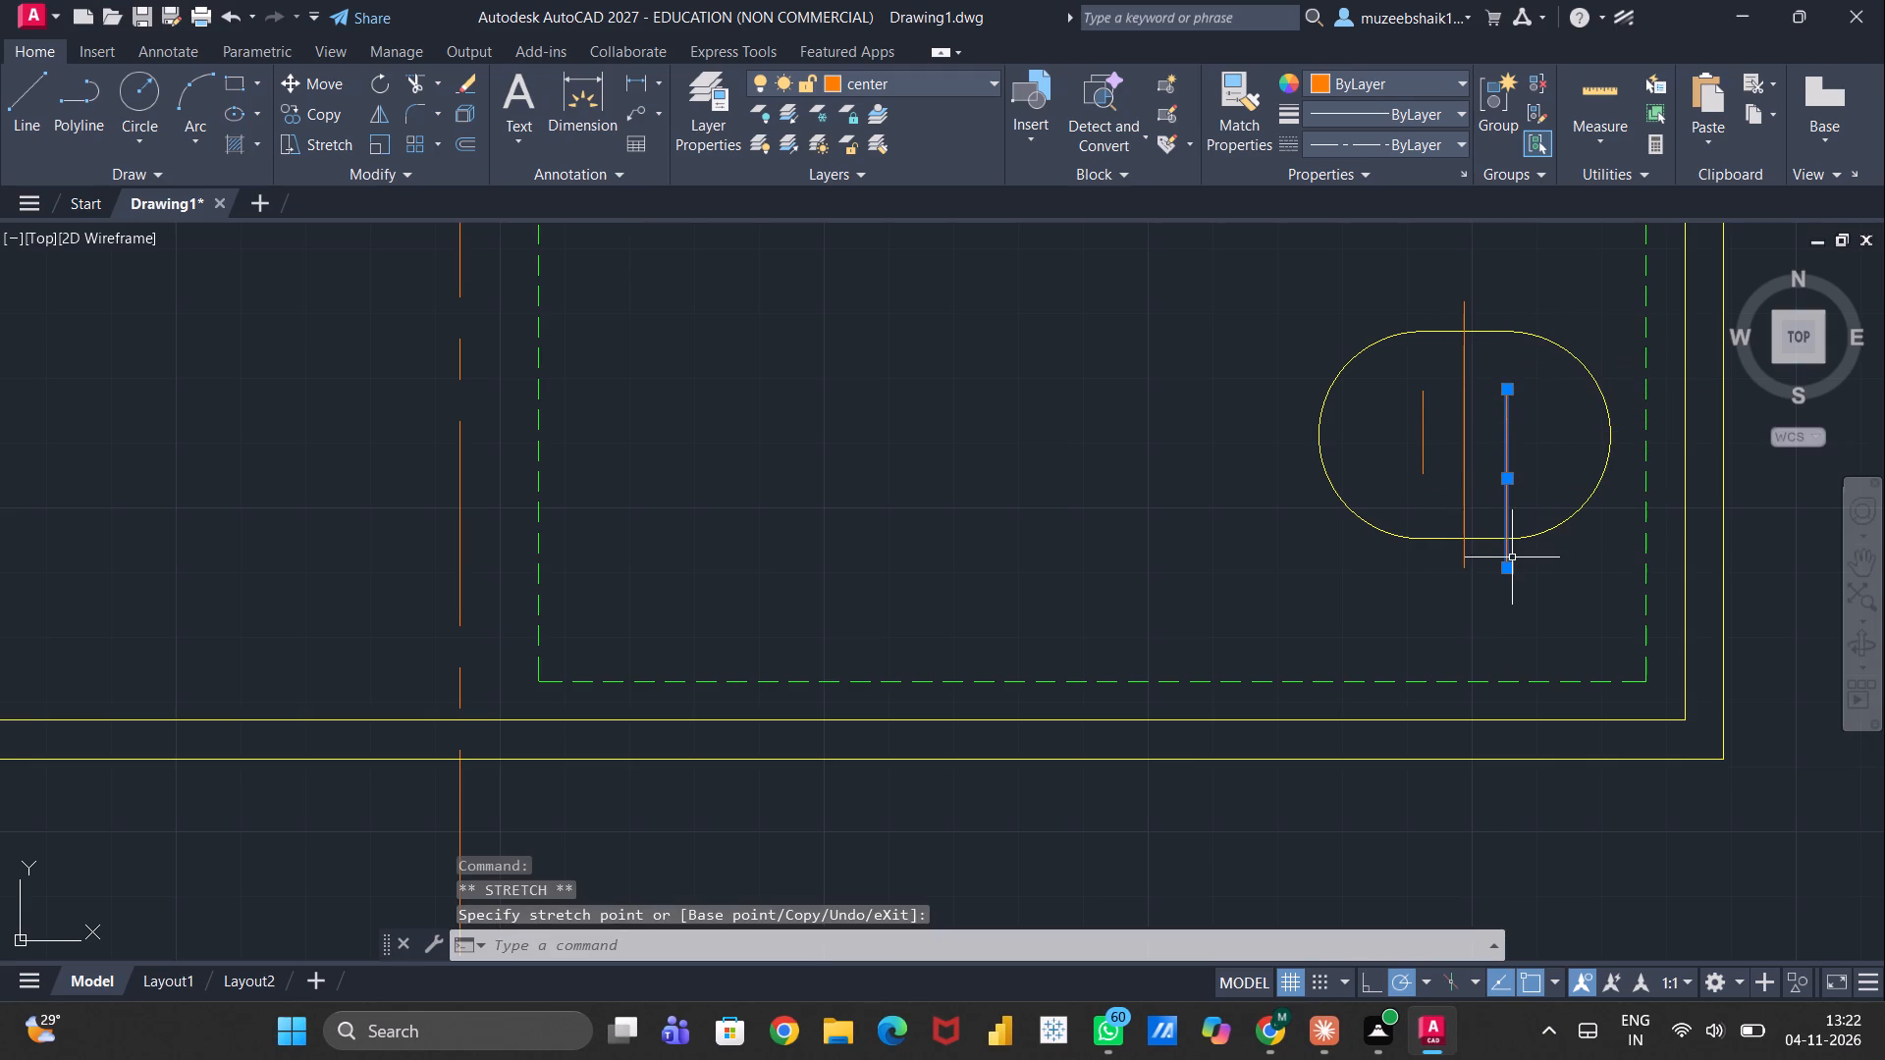
click(1509, 568)
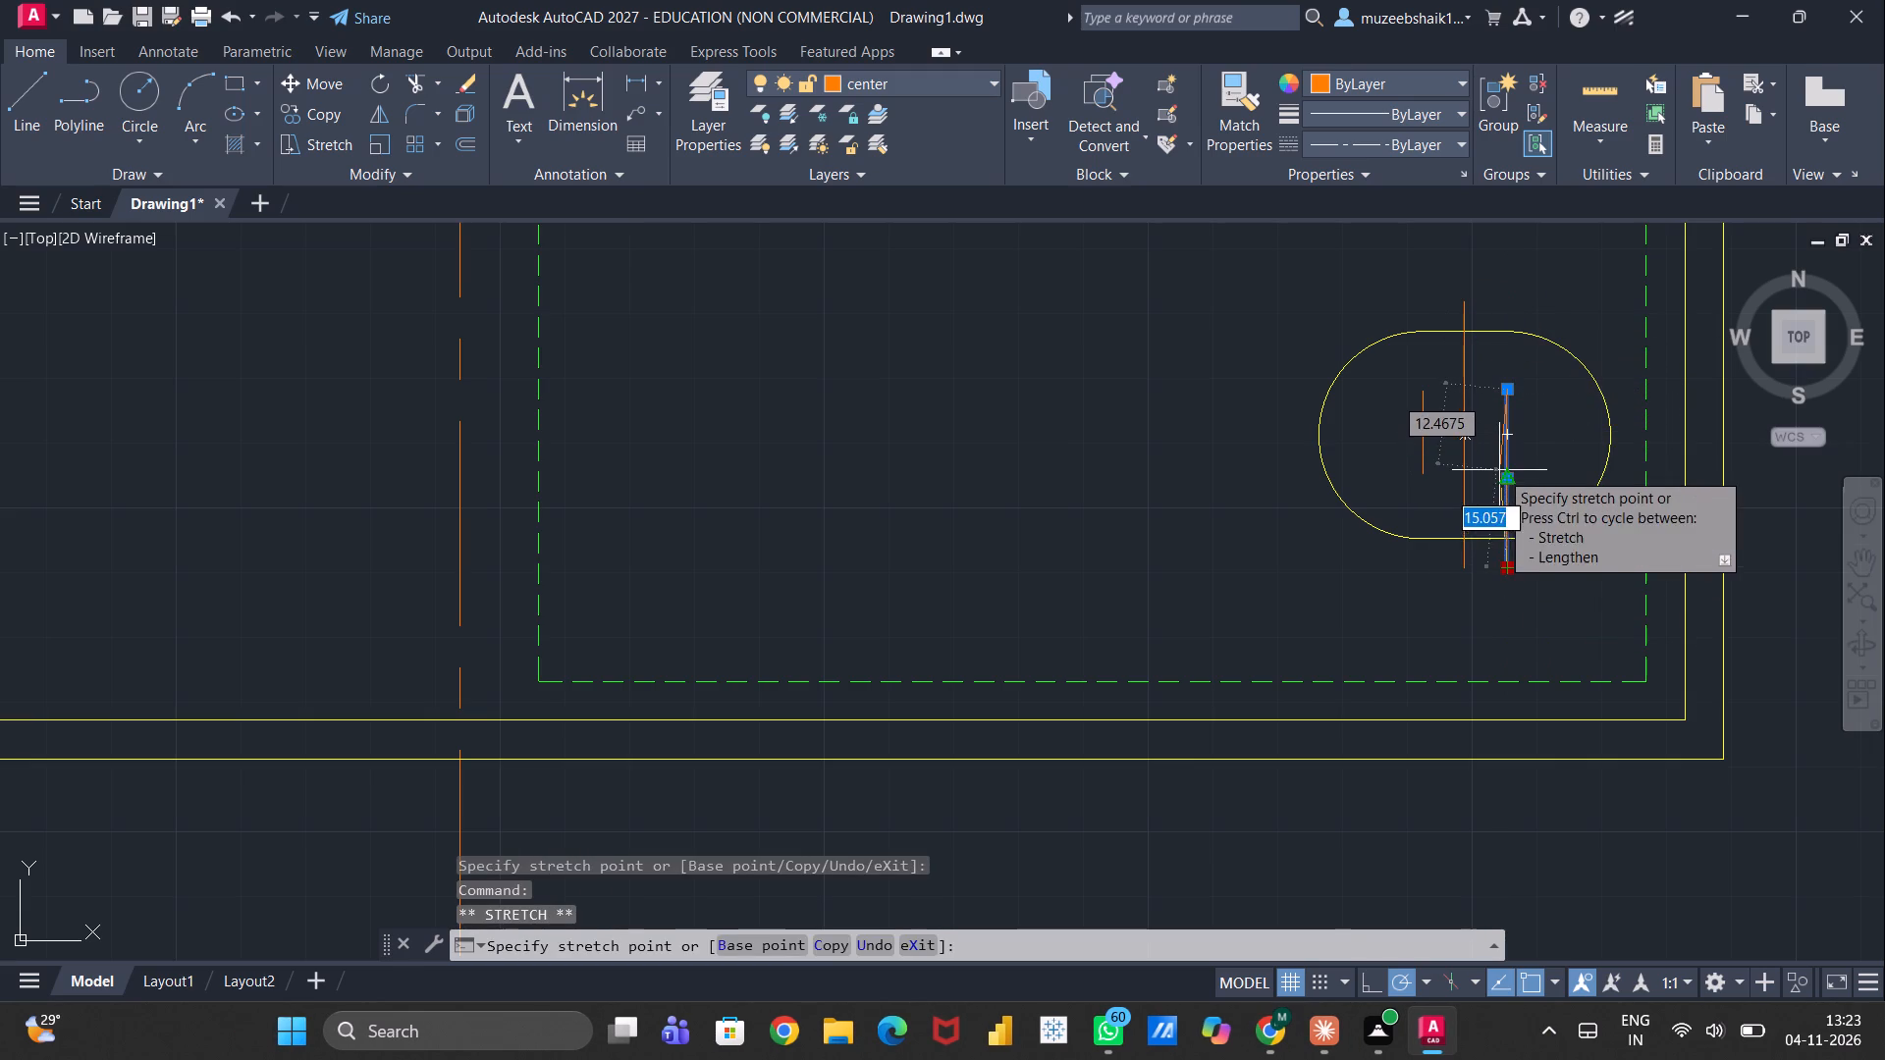
click(1501, 469)
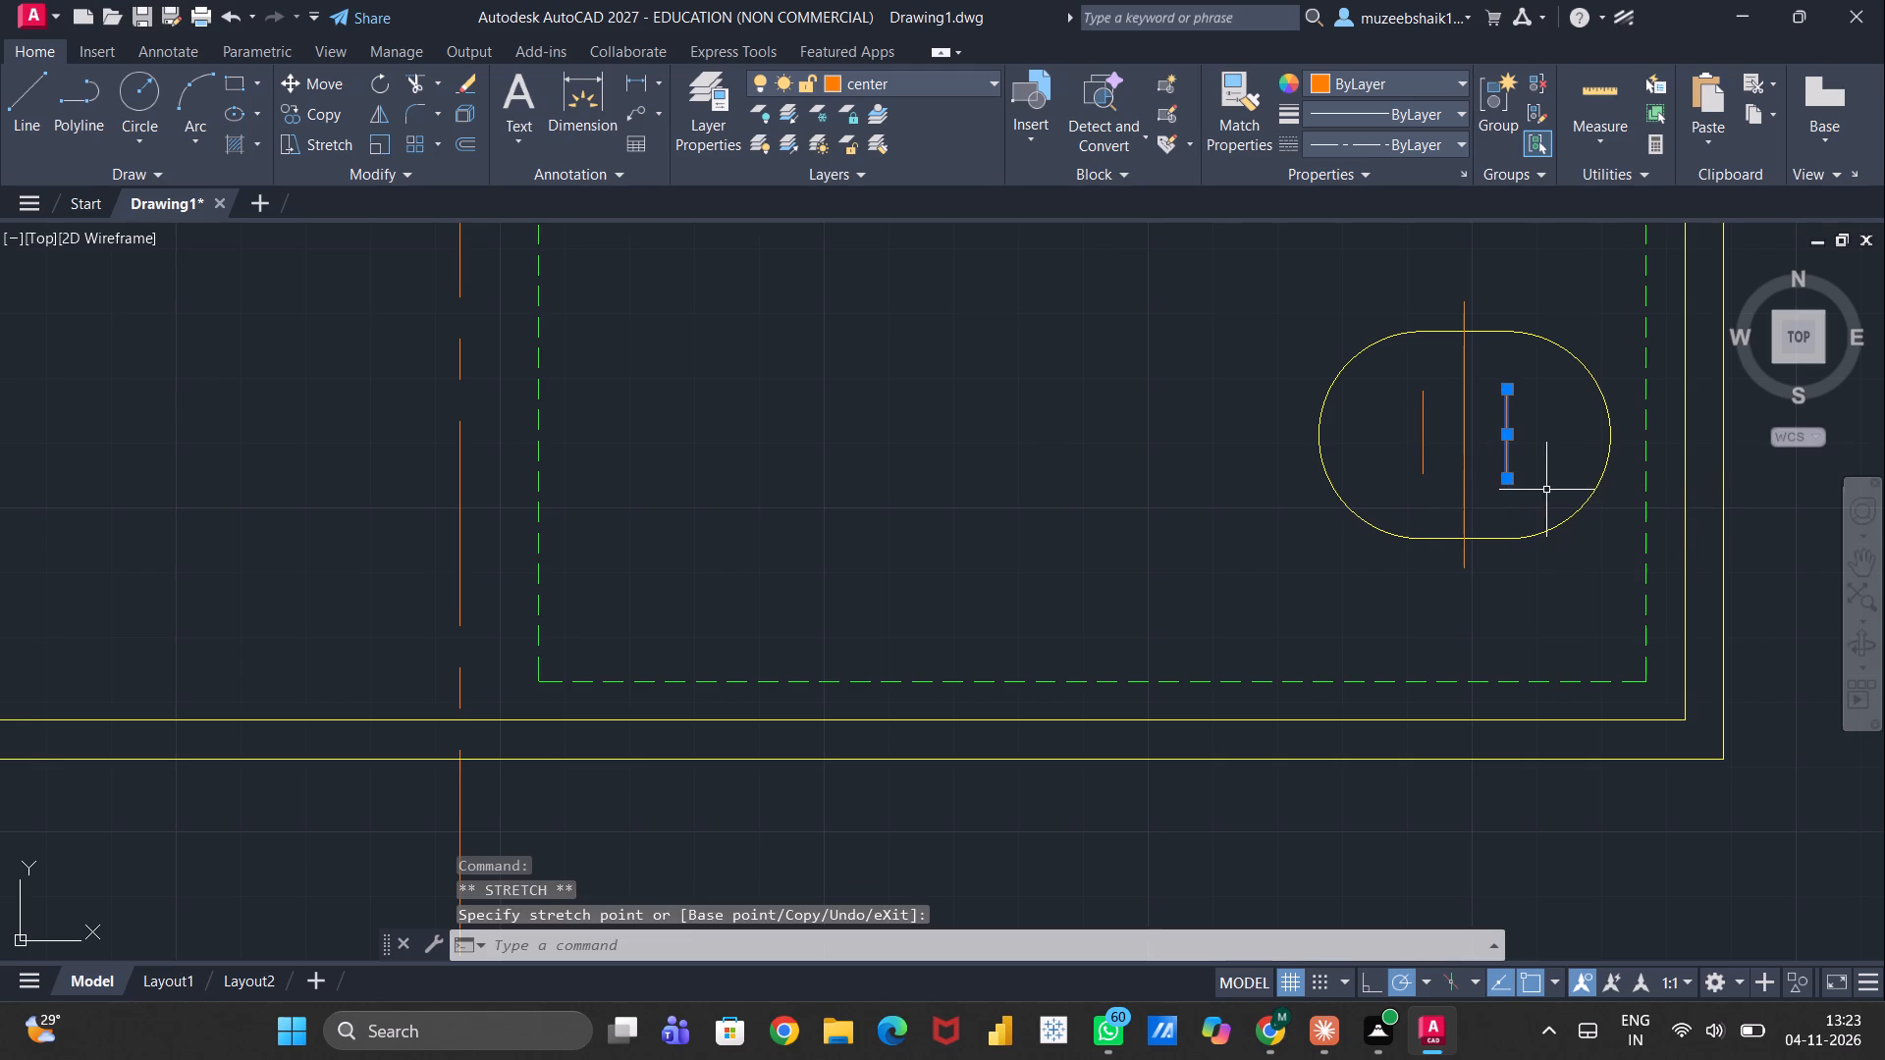
scroll(1572, 527, down, 1)
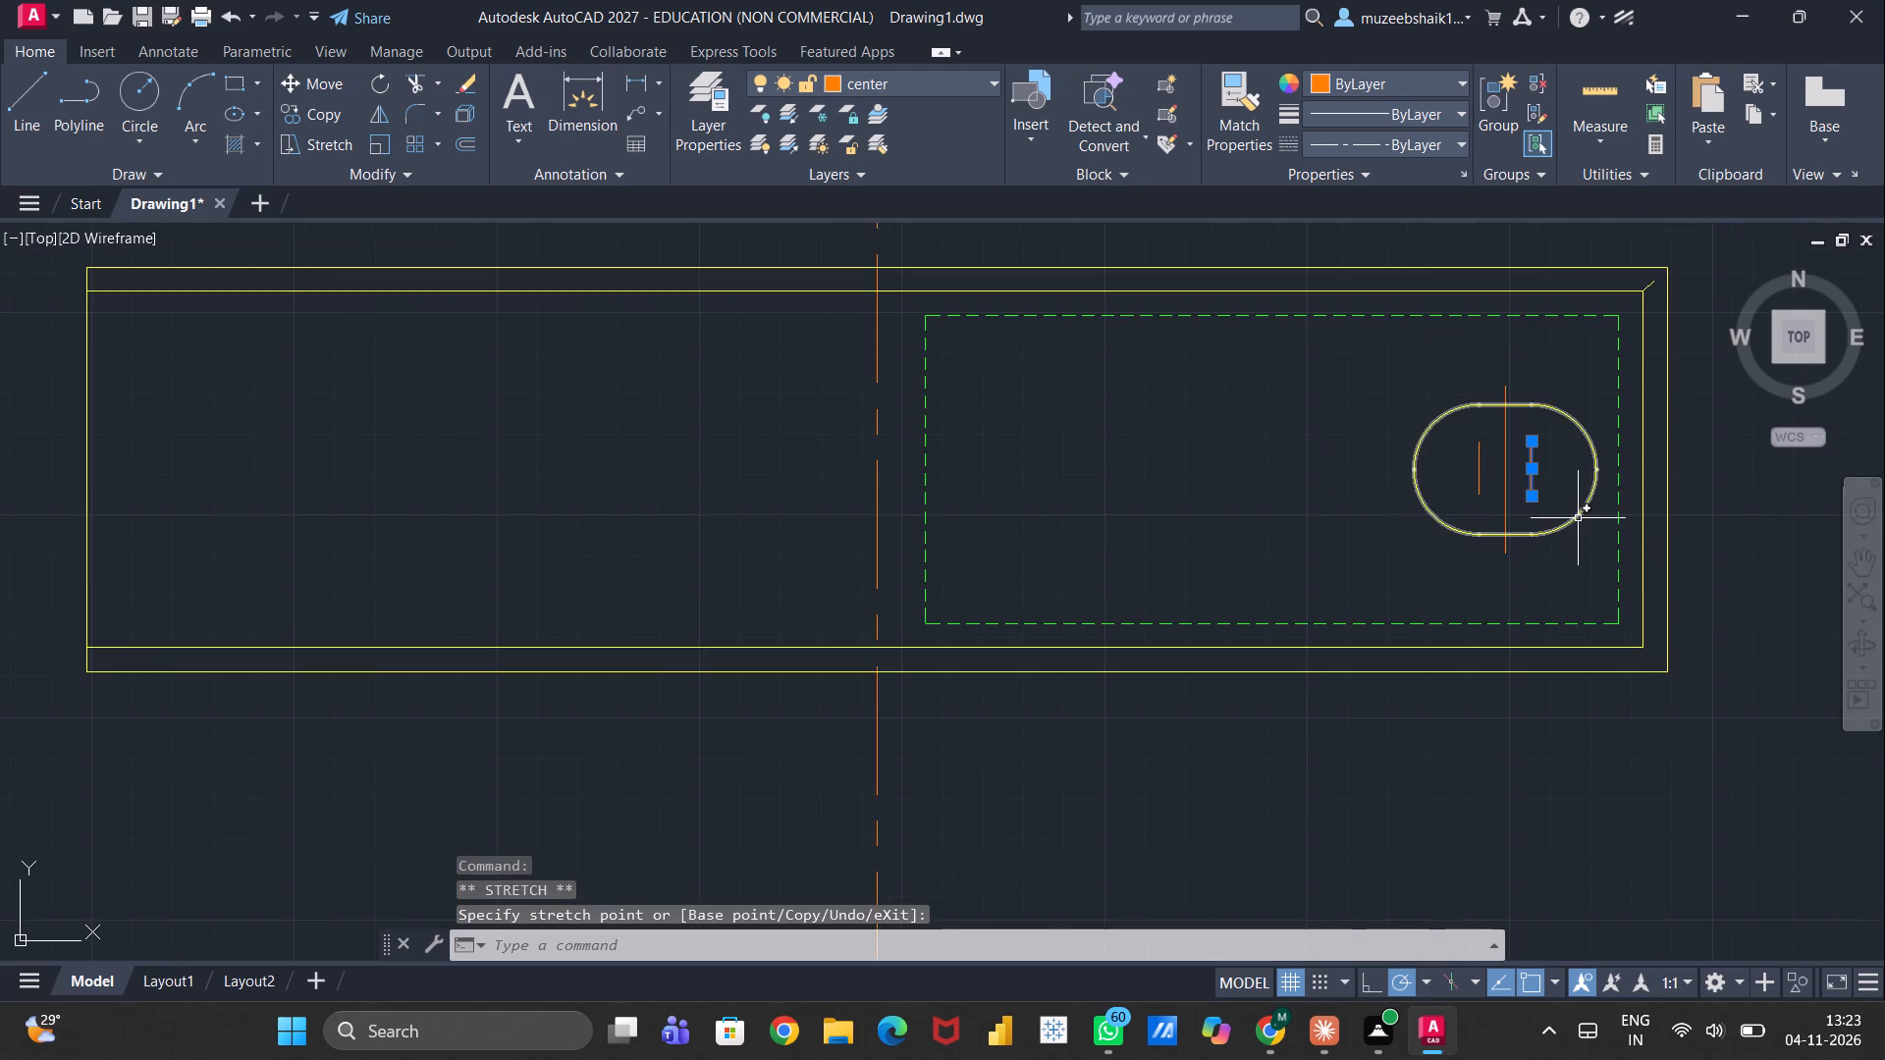
scroll(1584, 531, down, 1)
key(Escape)
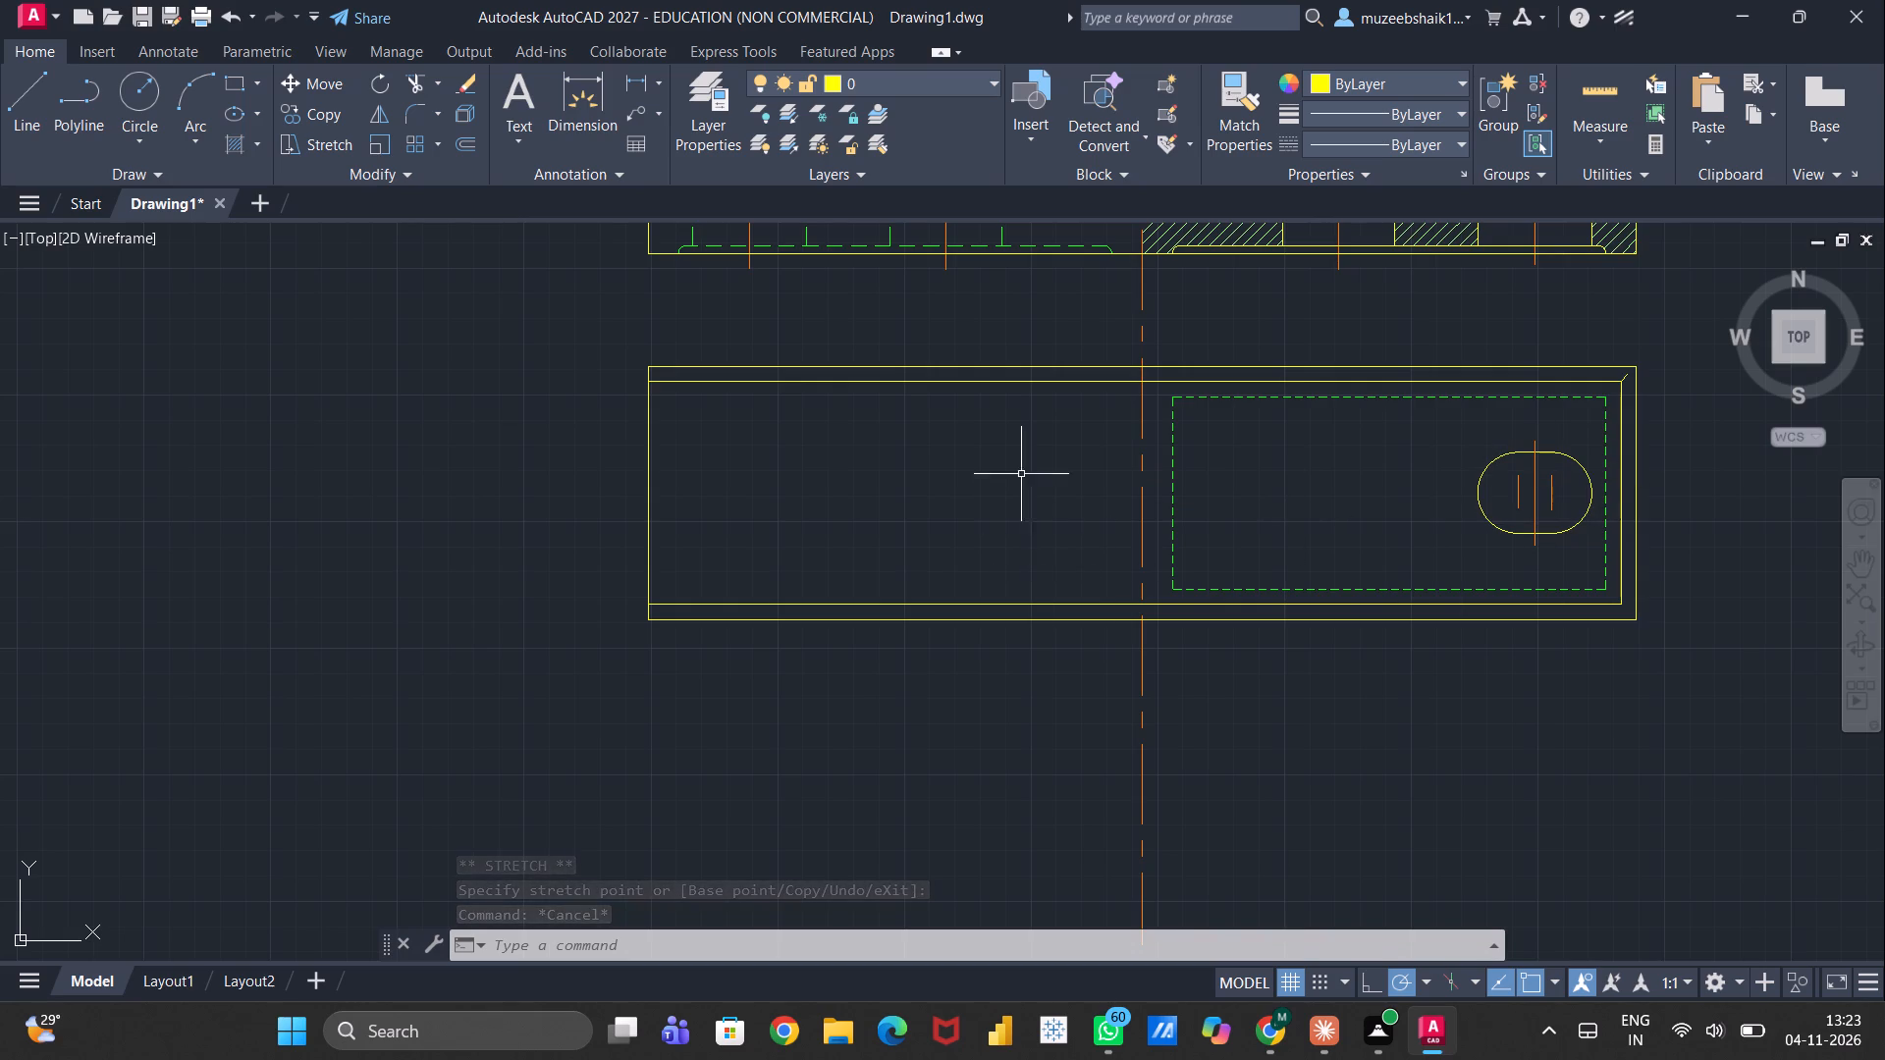
Draw a horizontal line about 420 units long through the plan view's mid-height, extending past both ends of the outline.
click(30, 85)
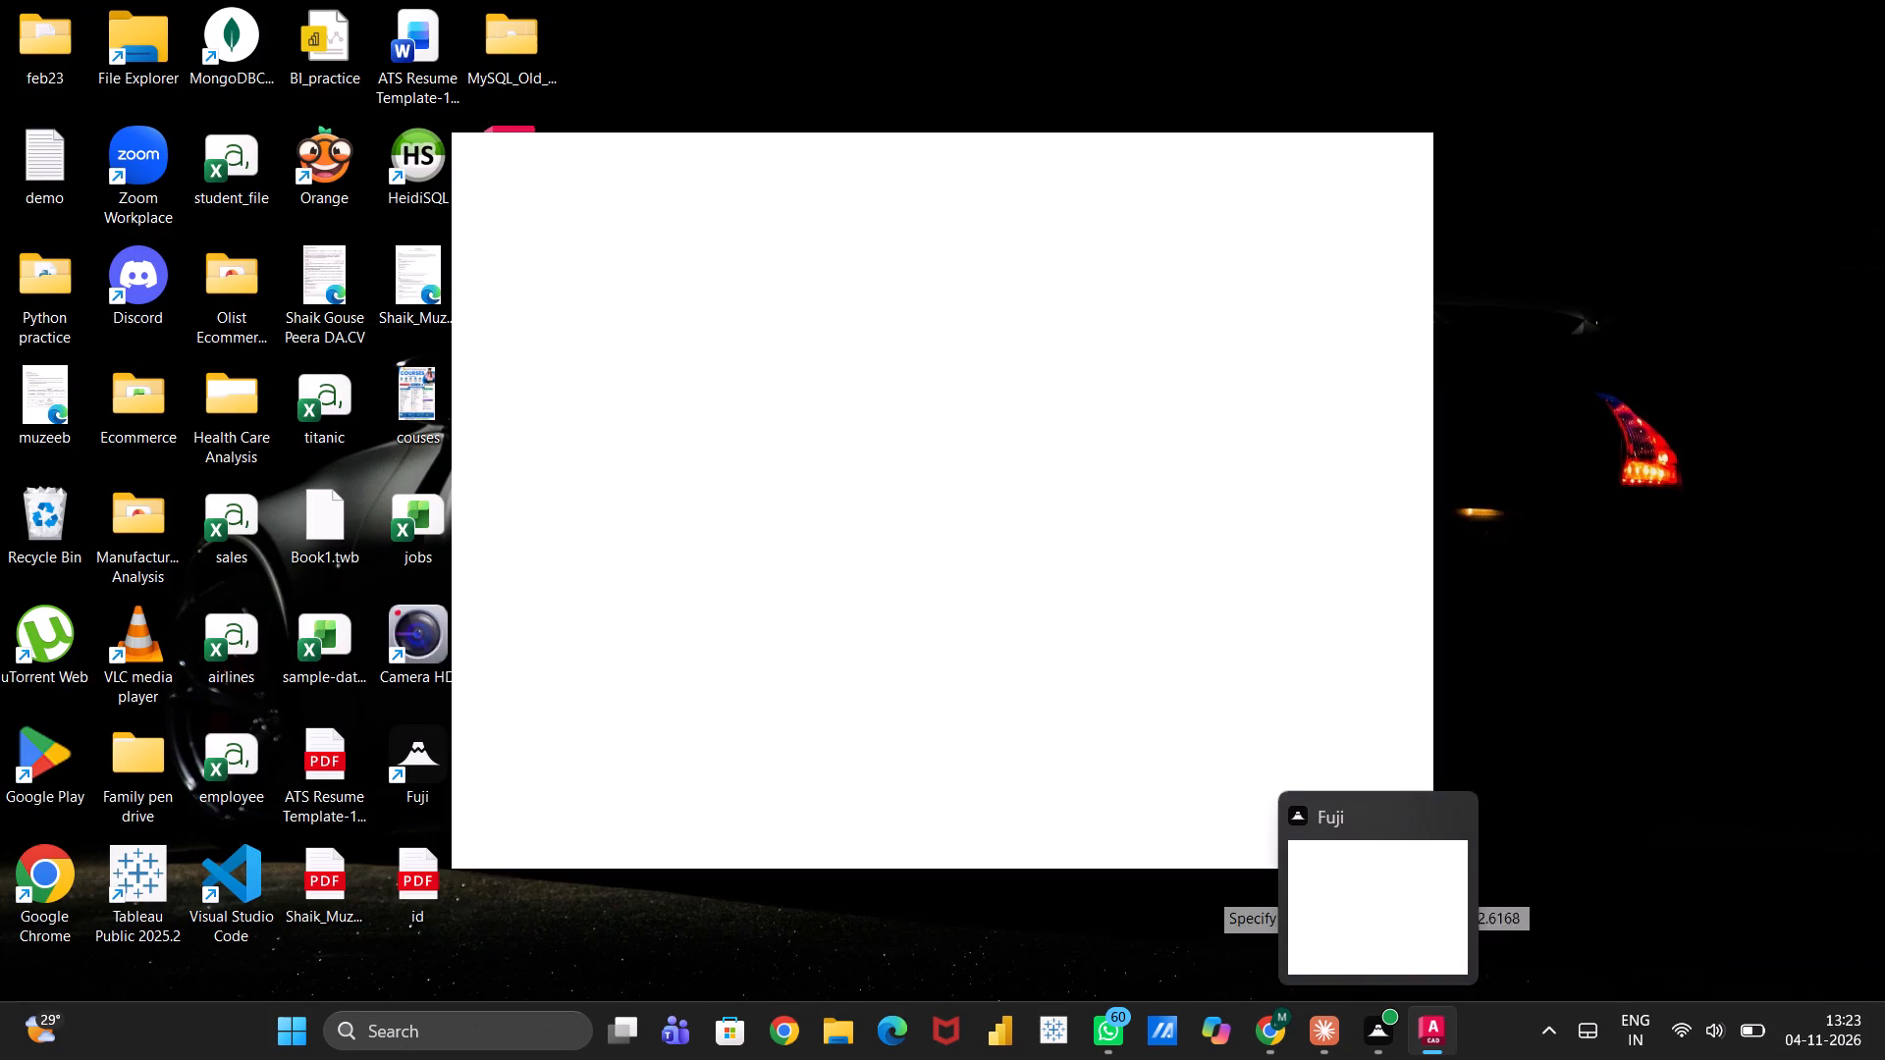
click(1372, 985)
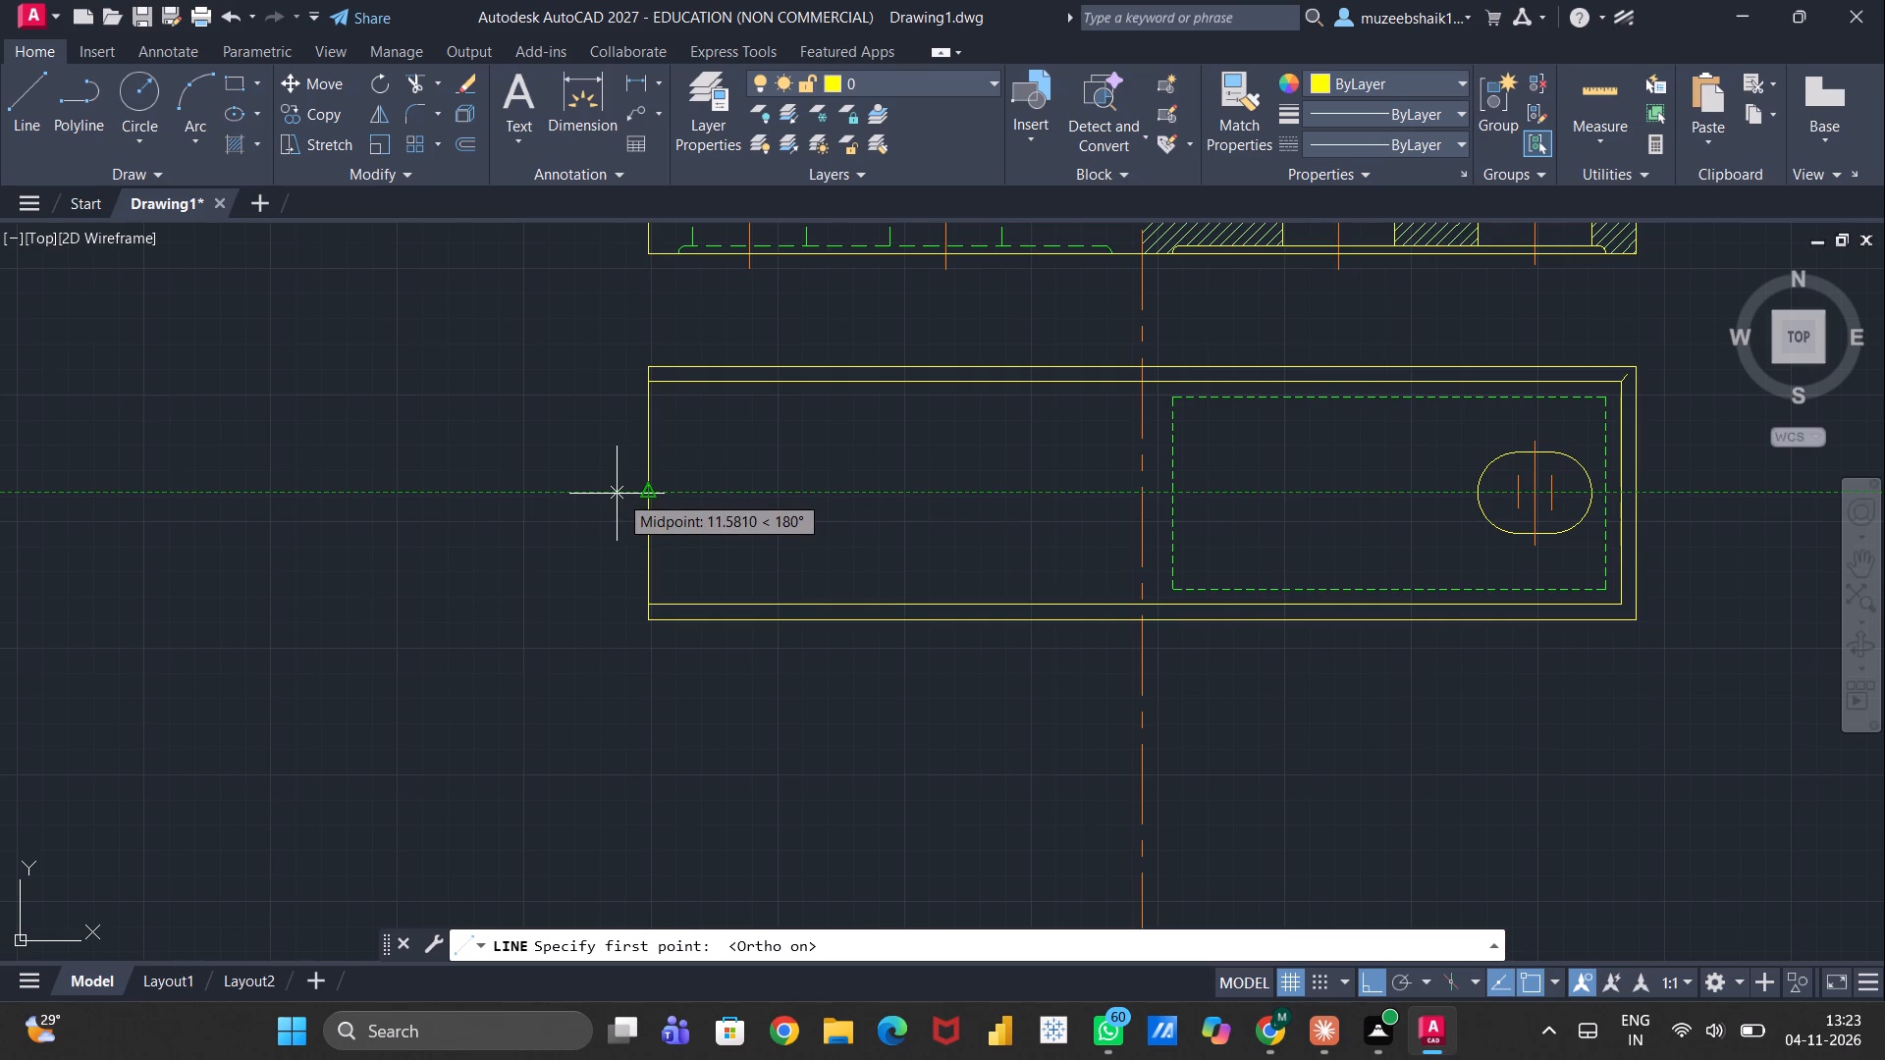
click(613, 494)
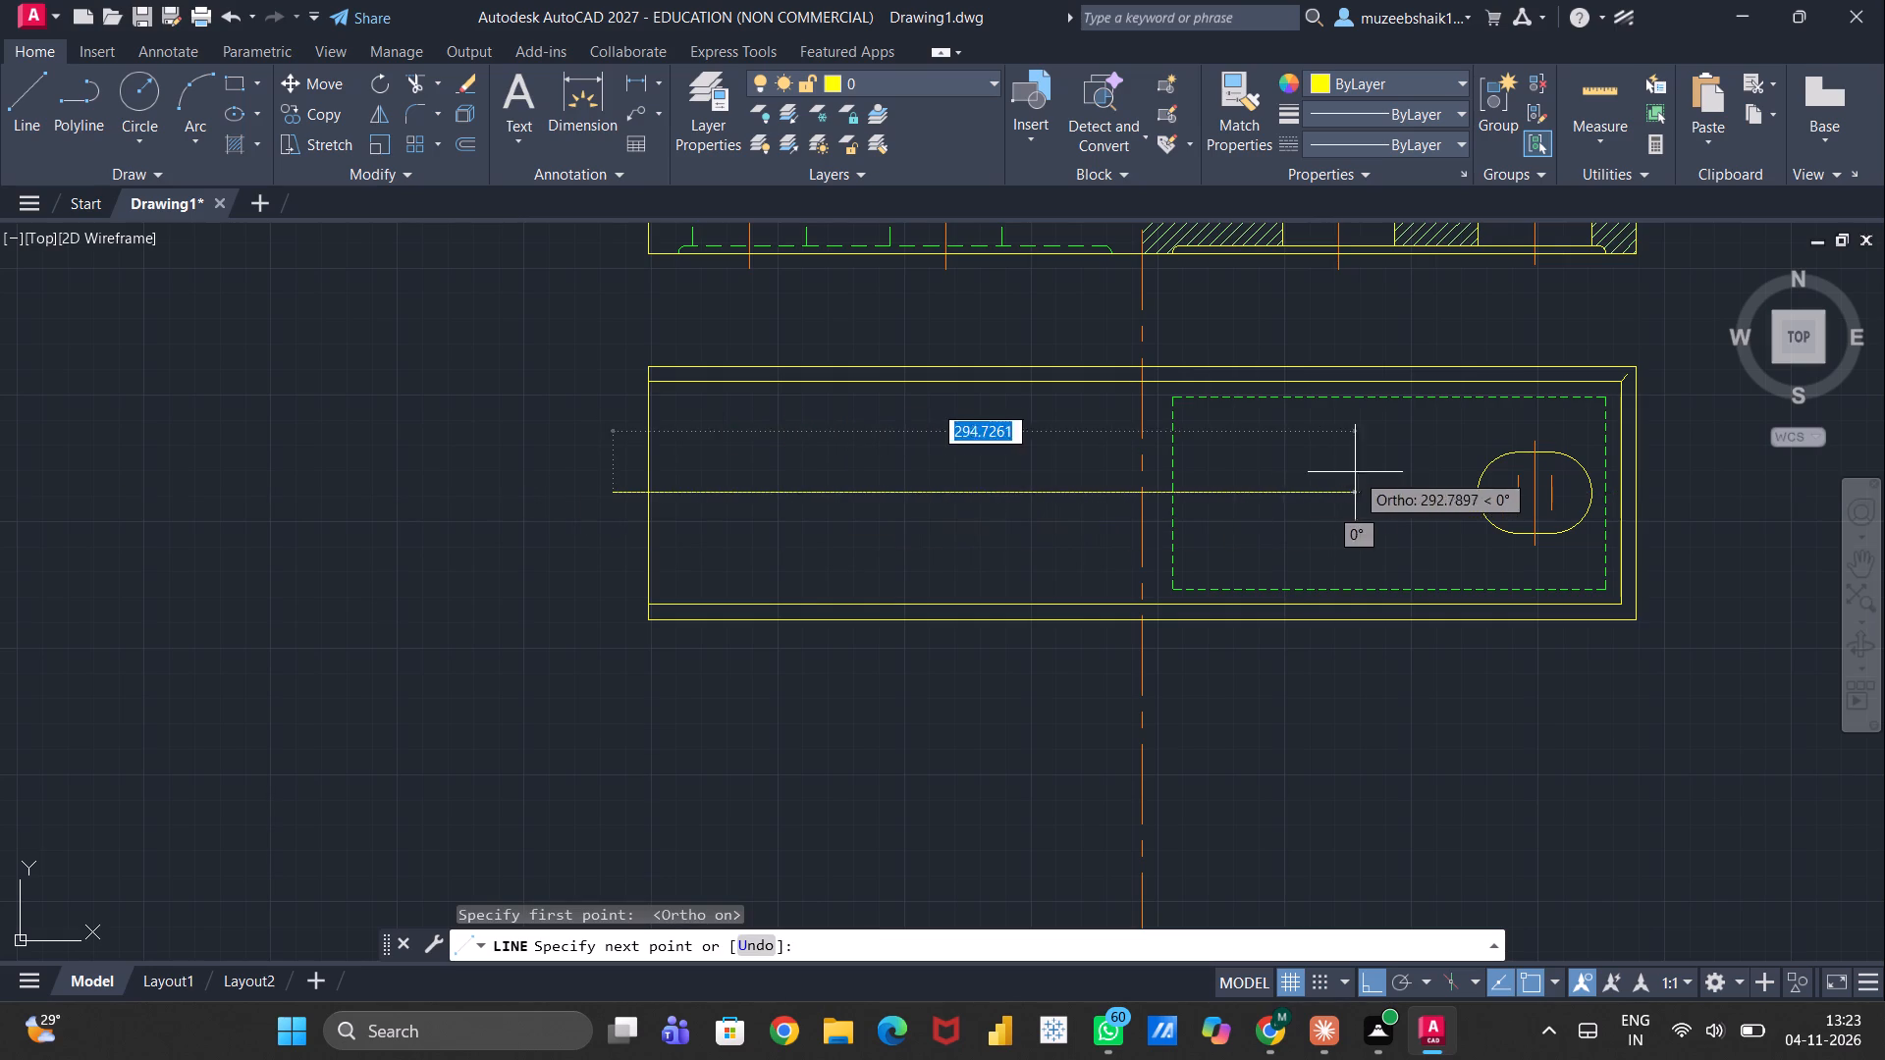
click(1678, 470)
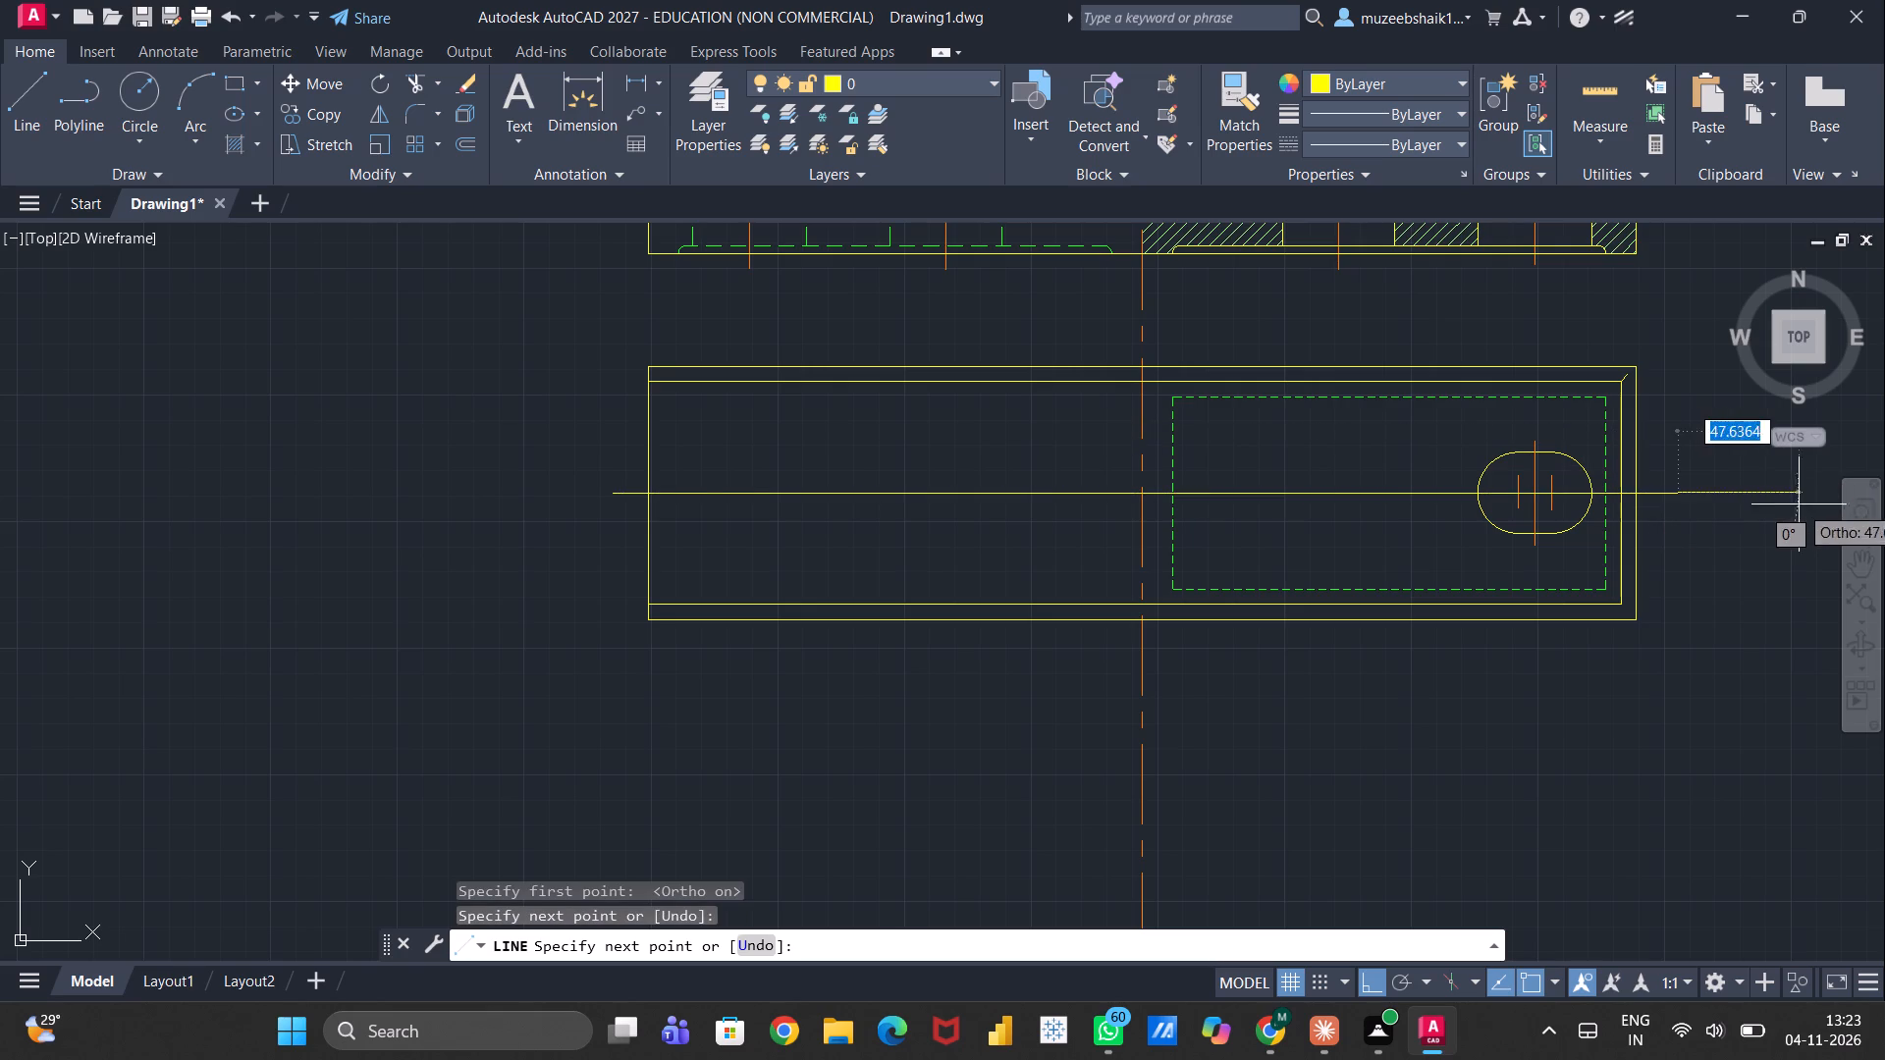
key(Escape)
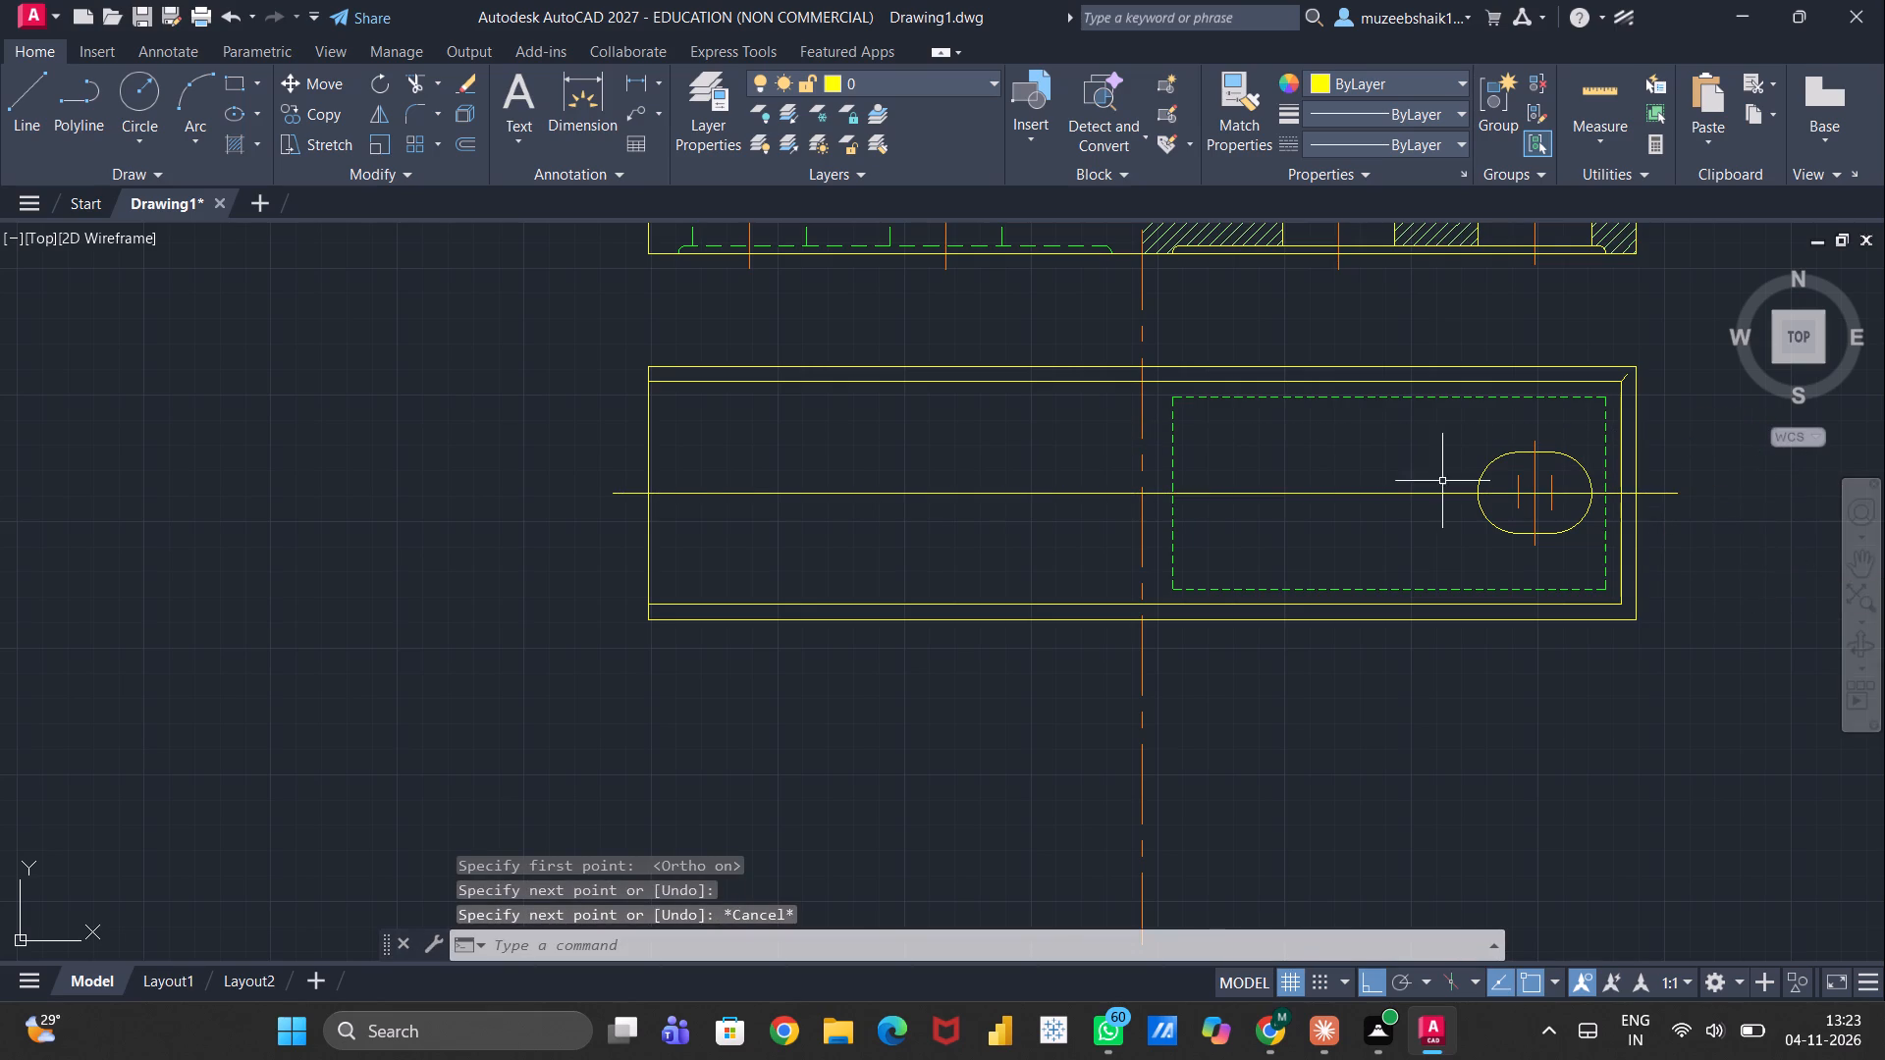
Match the properties of the main vertical centerline onto the plan view's new horizontal line.
double_click(1145, 718)
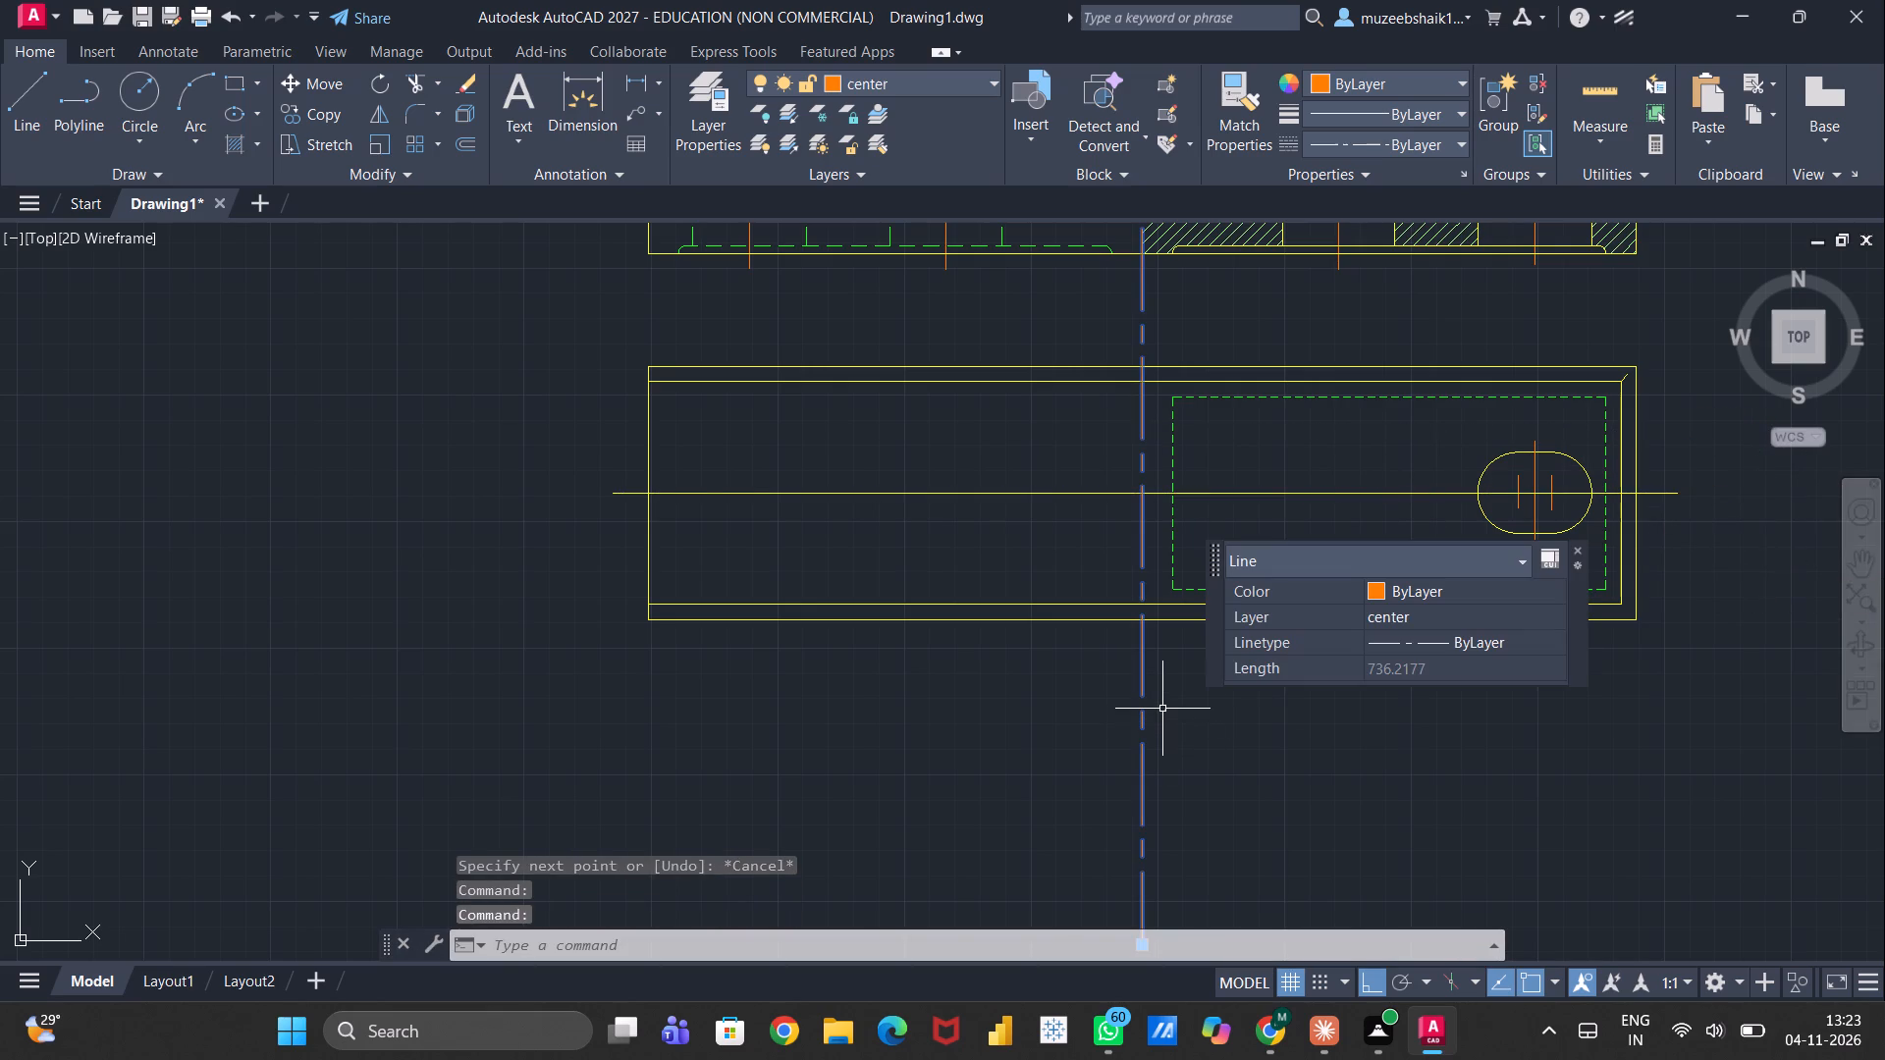
text(ma)
key(Return)
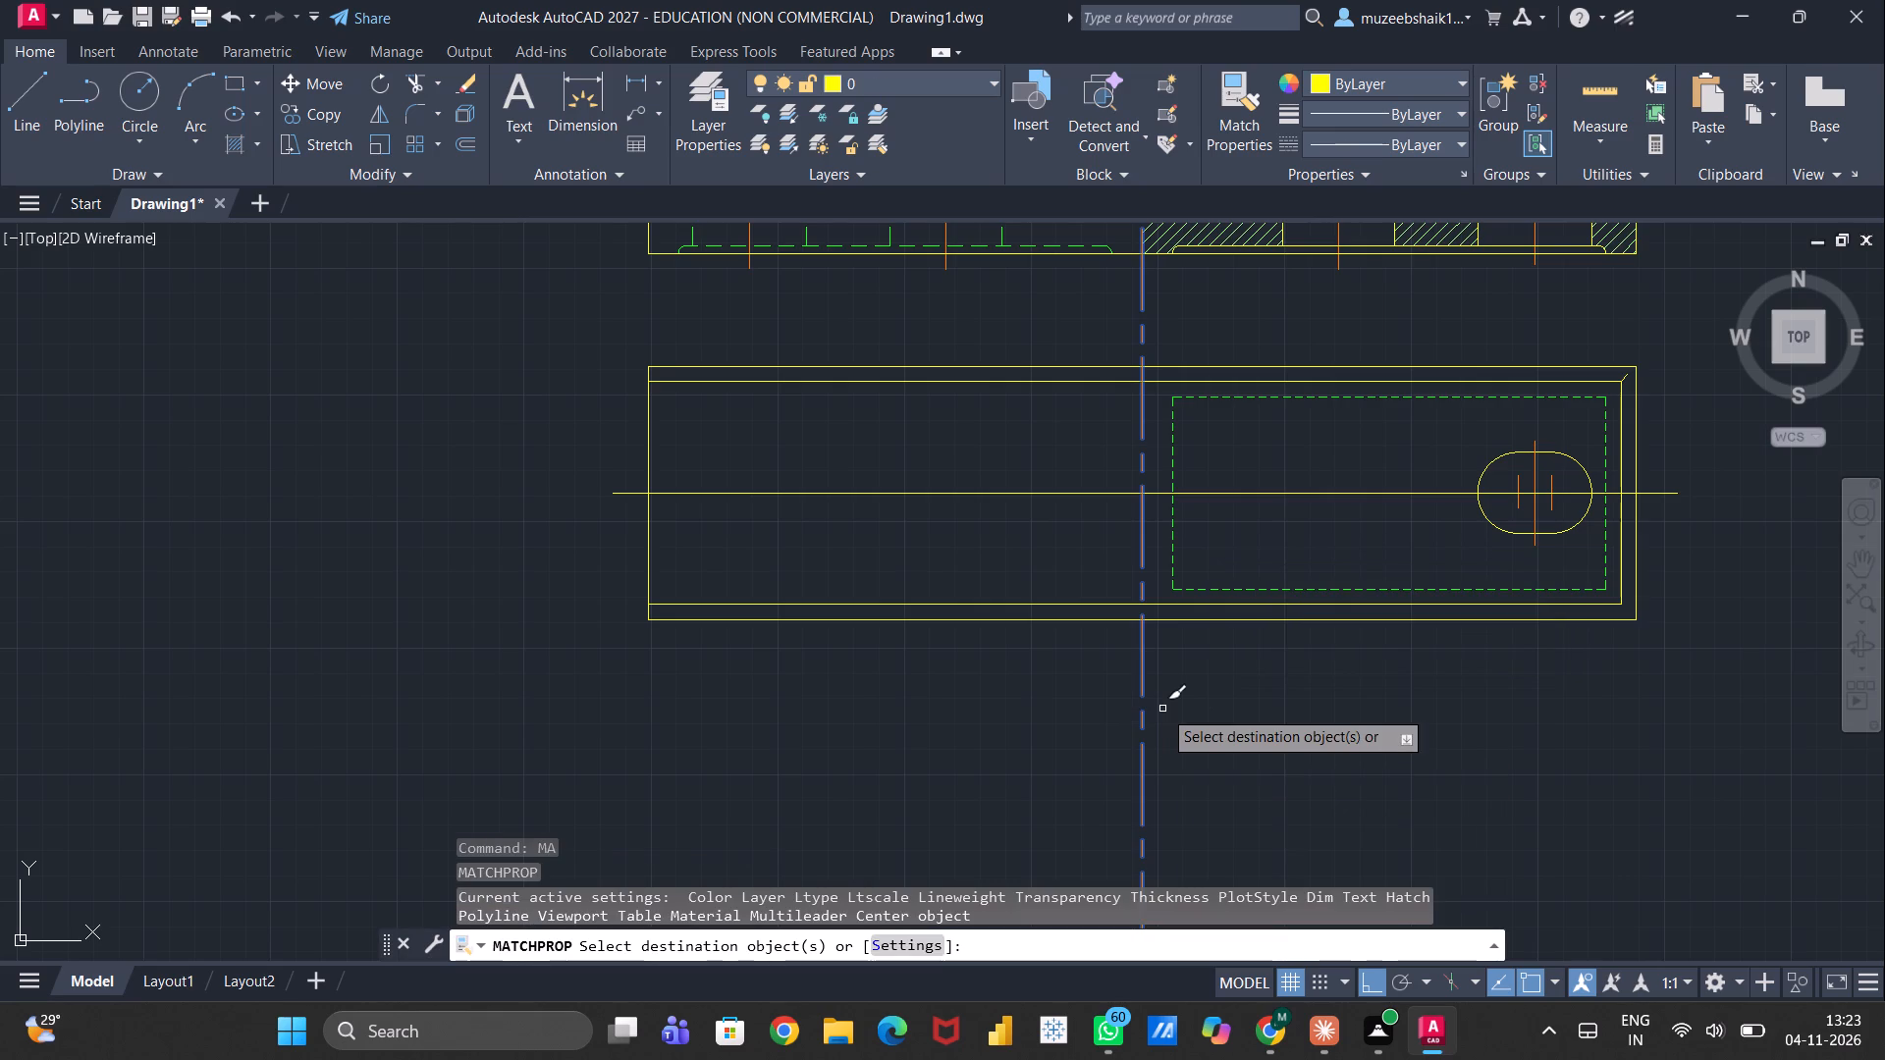
click(1074, 494)
key(Escape)
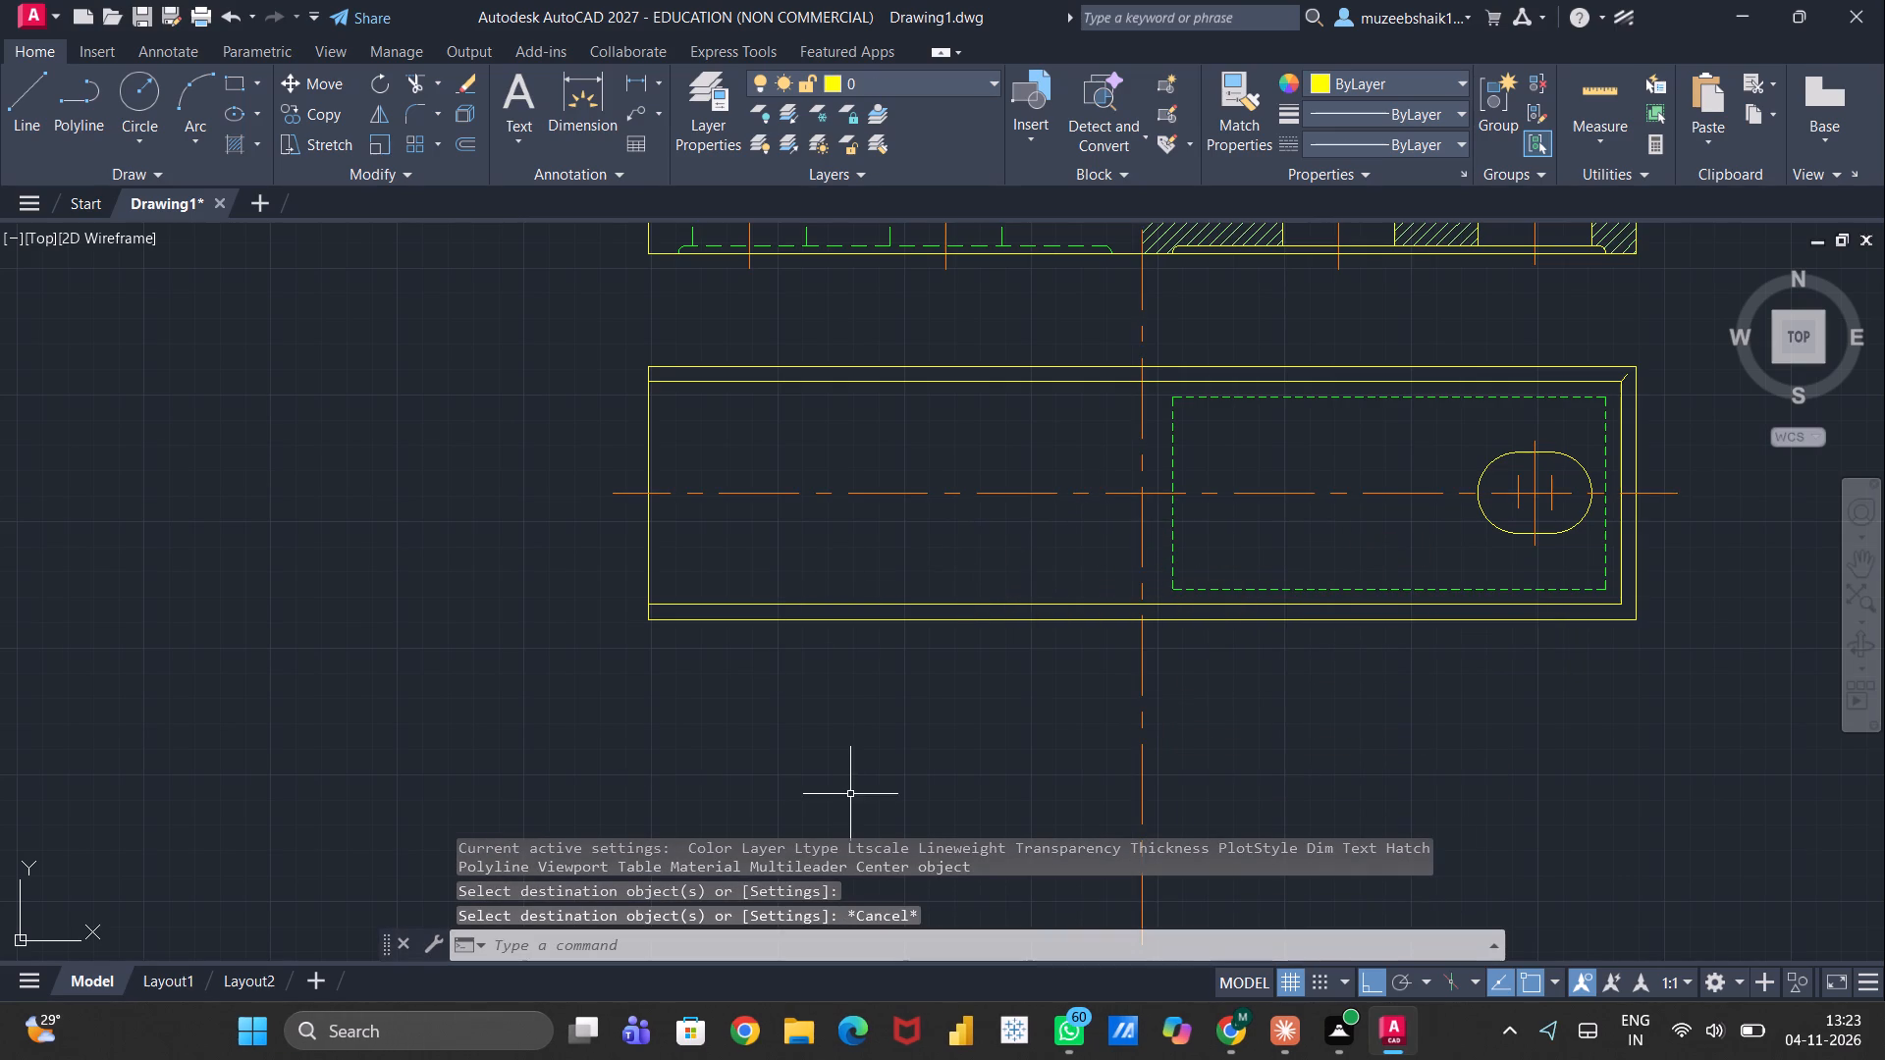
Draw a vertical line about 136 units long across the plan view, aligned with the centerline of the section view's counterbored hole.
scroll(850, 794, down, 1)
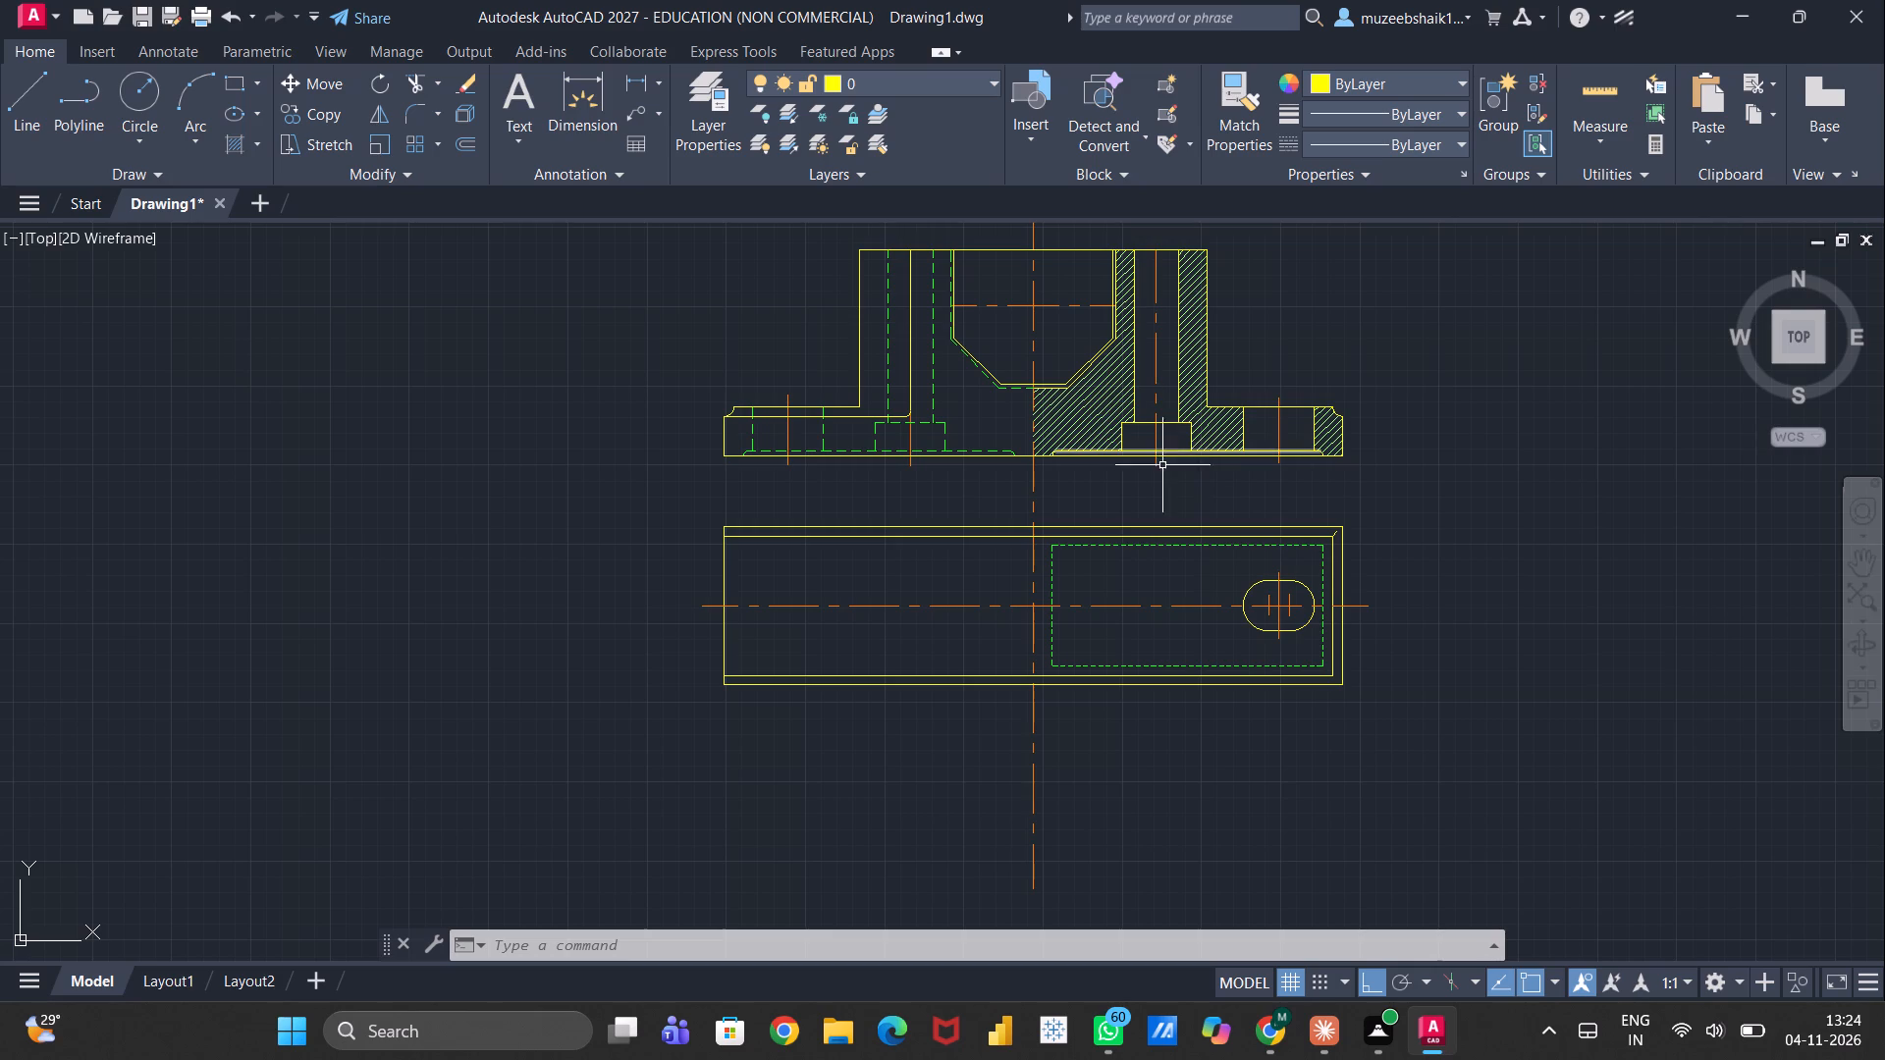
key(l)
key(Return)
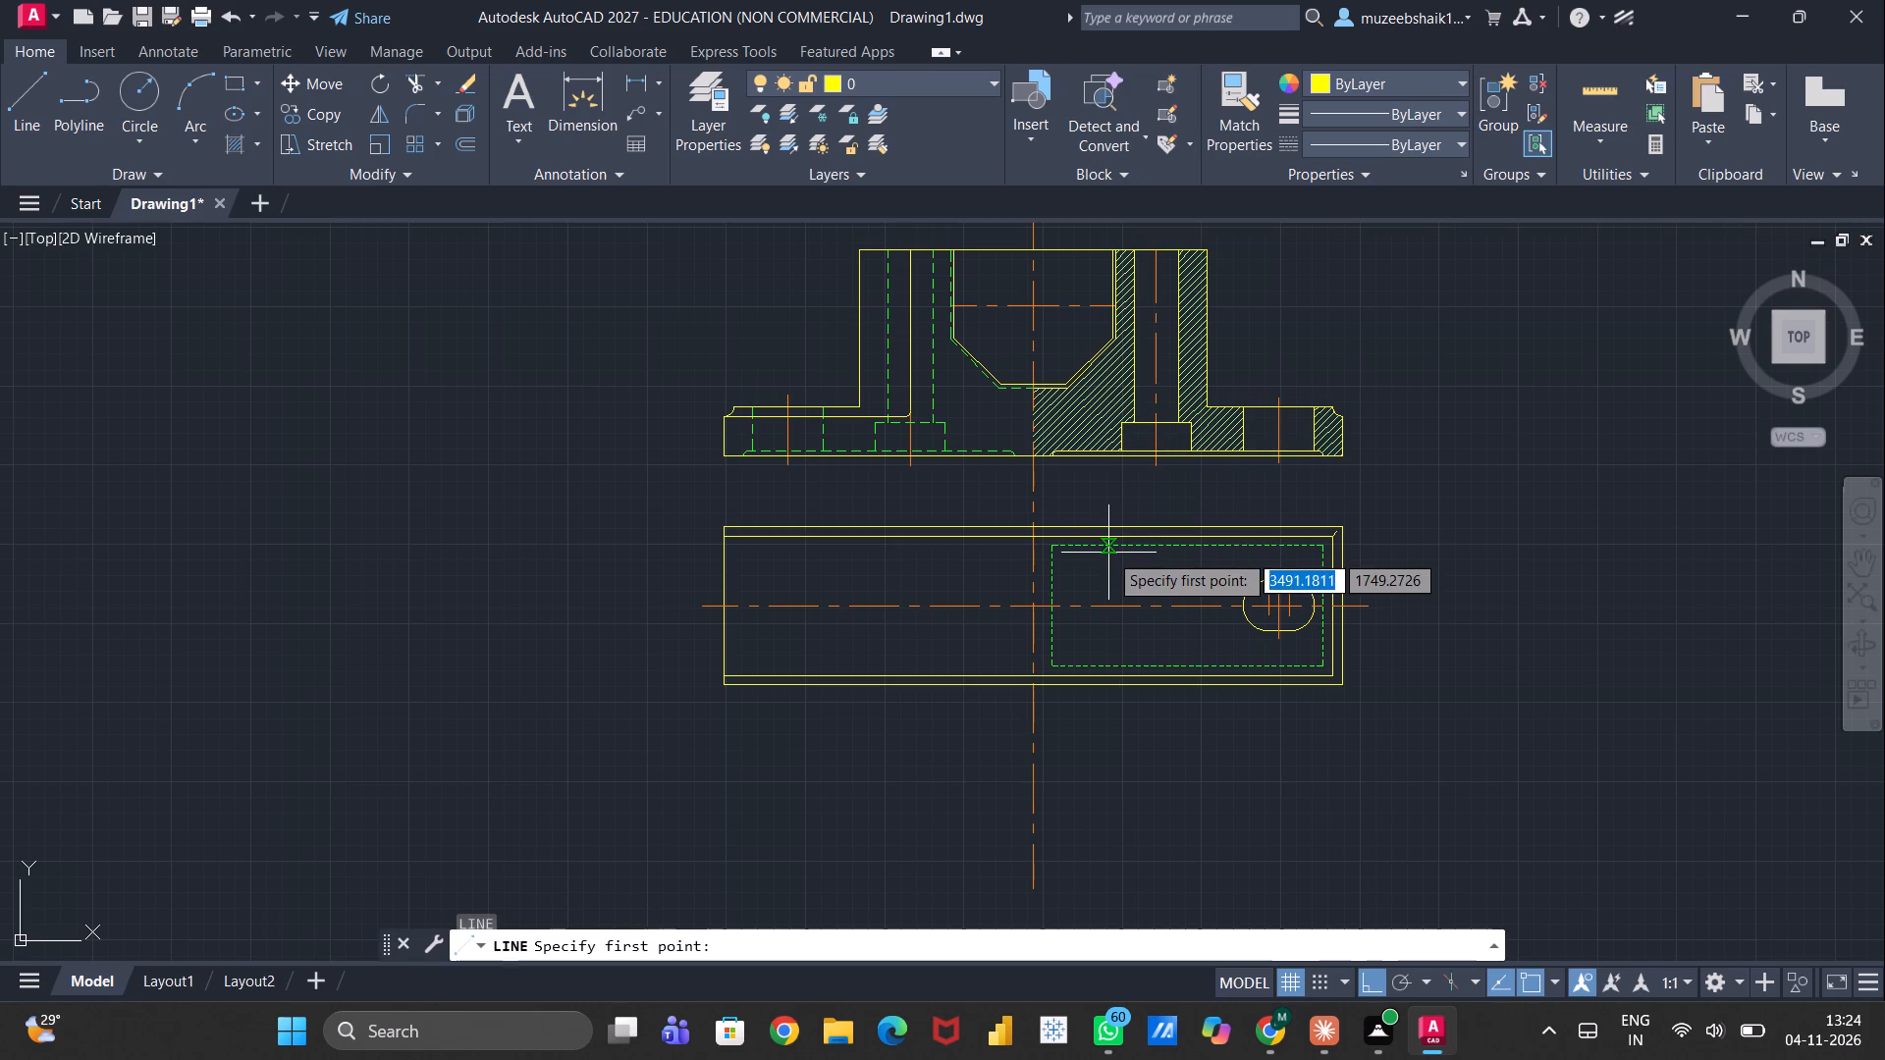
click(1158, 505)
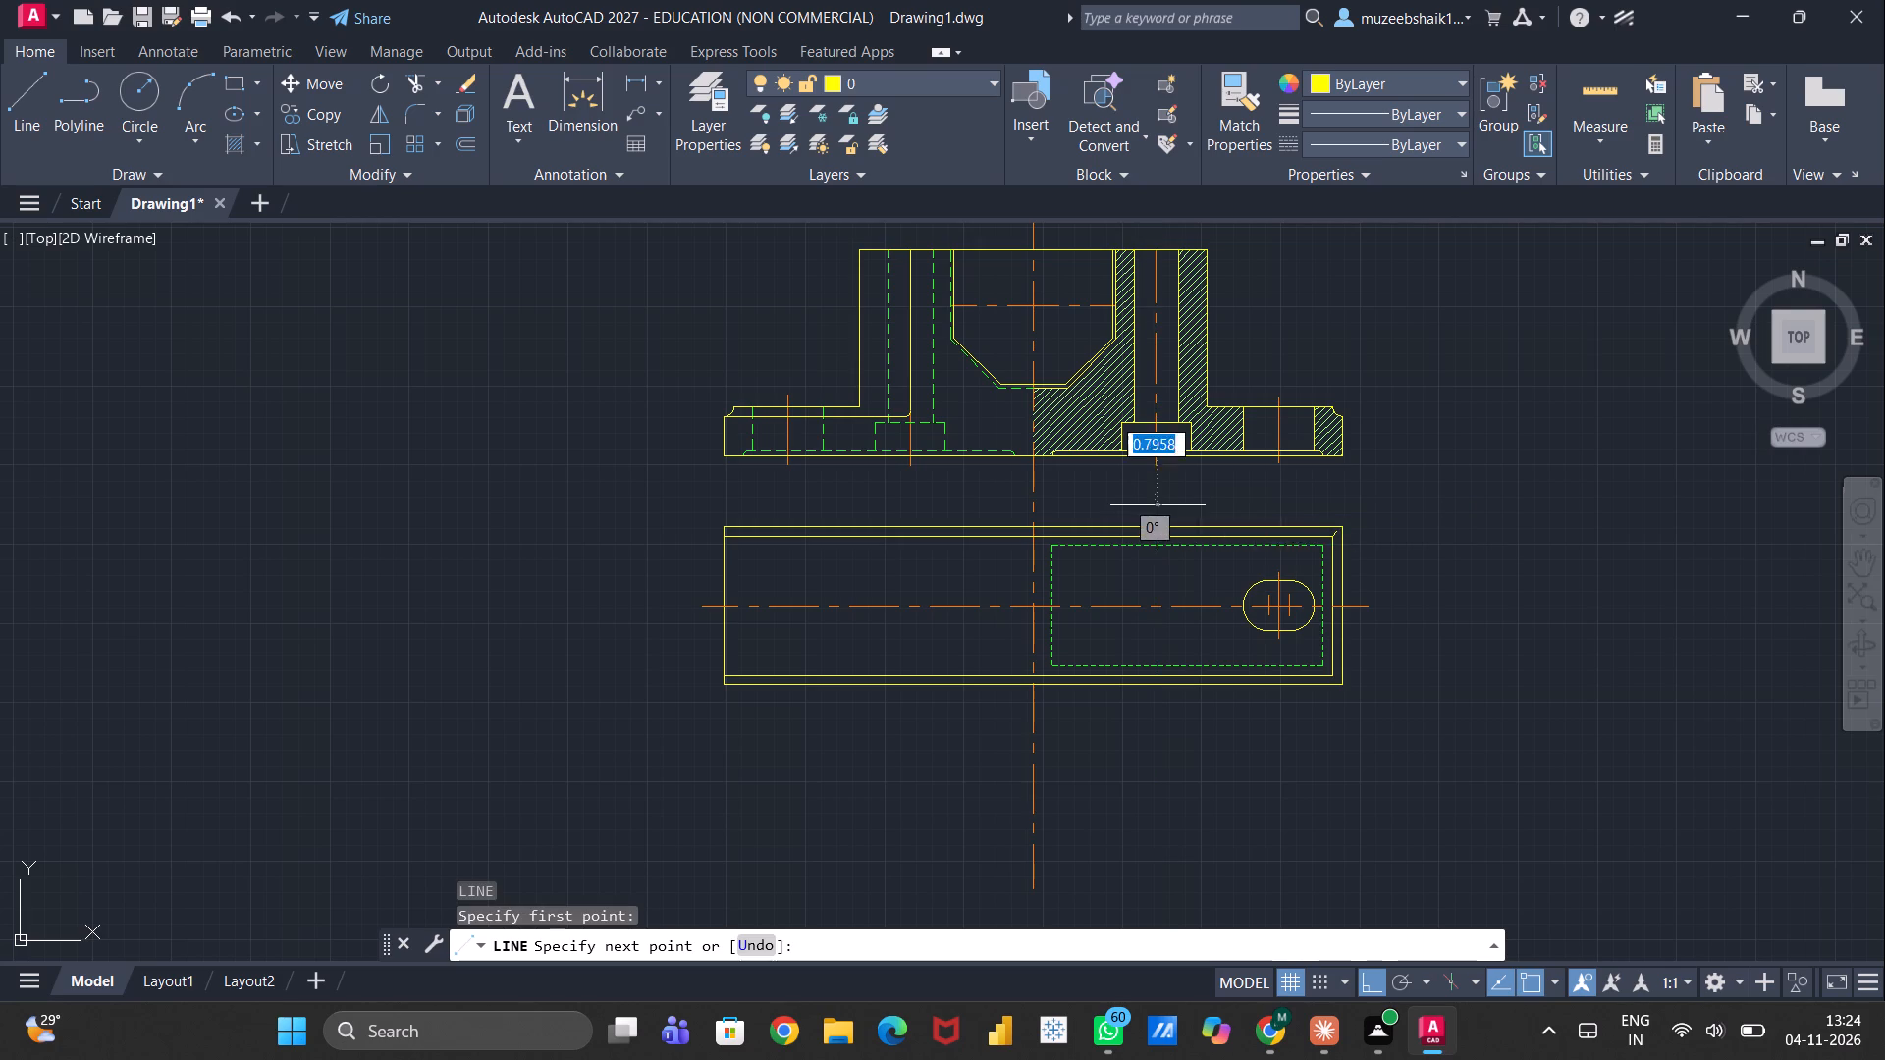
click(1160, 717)
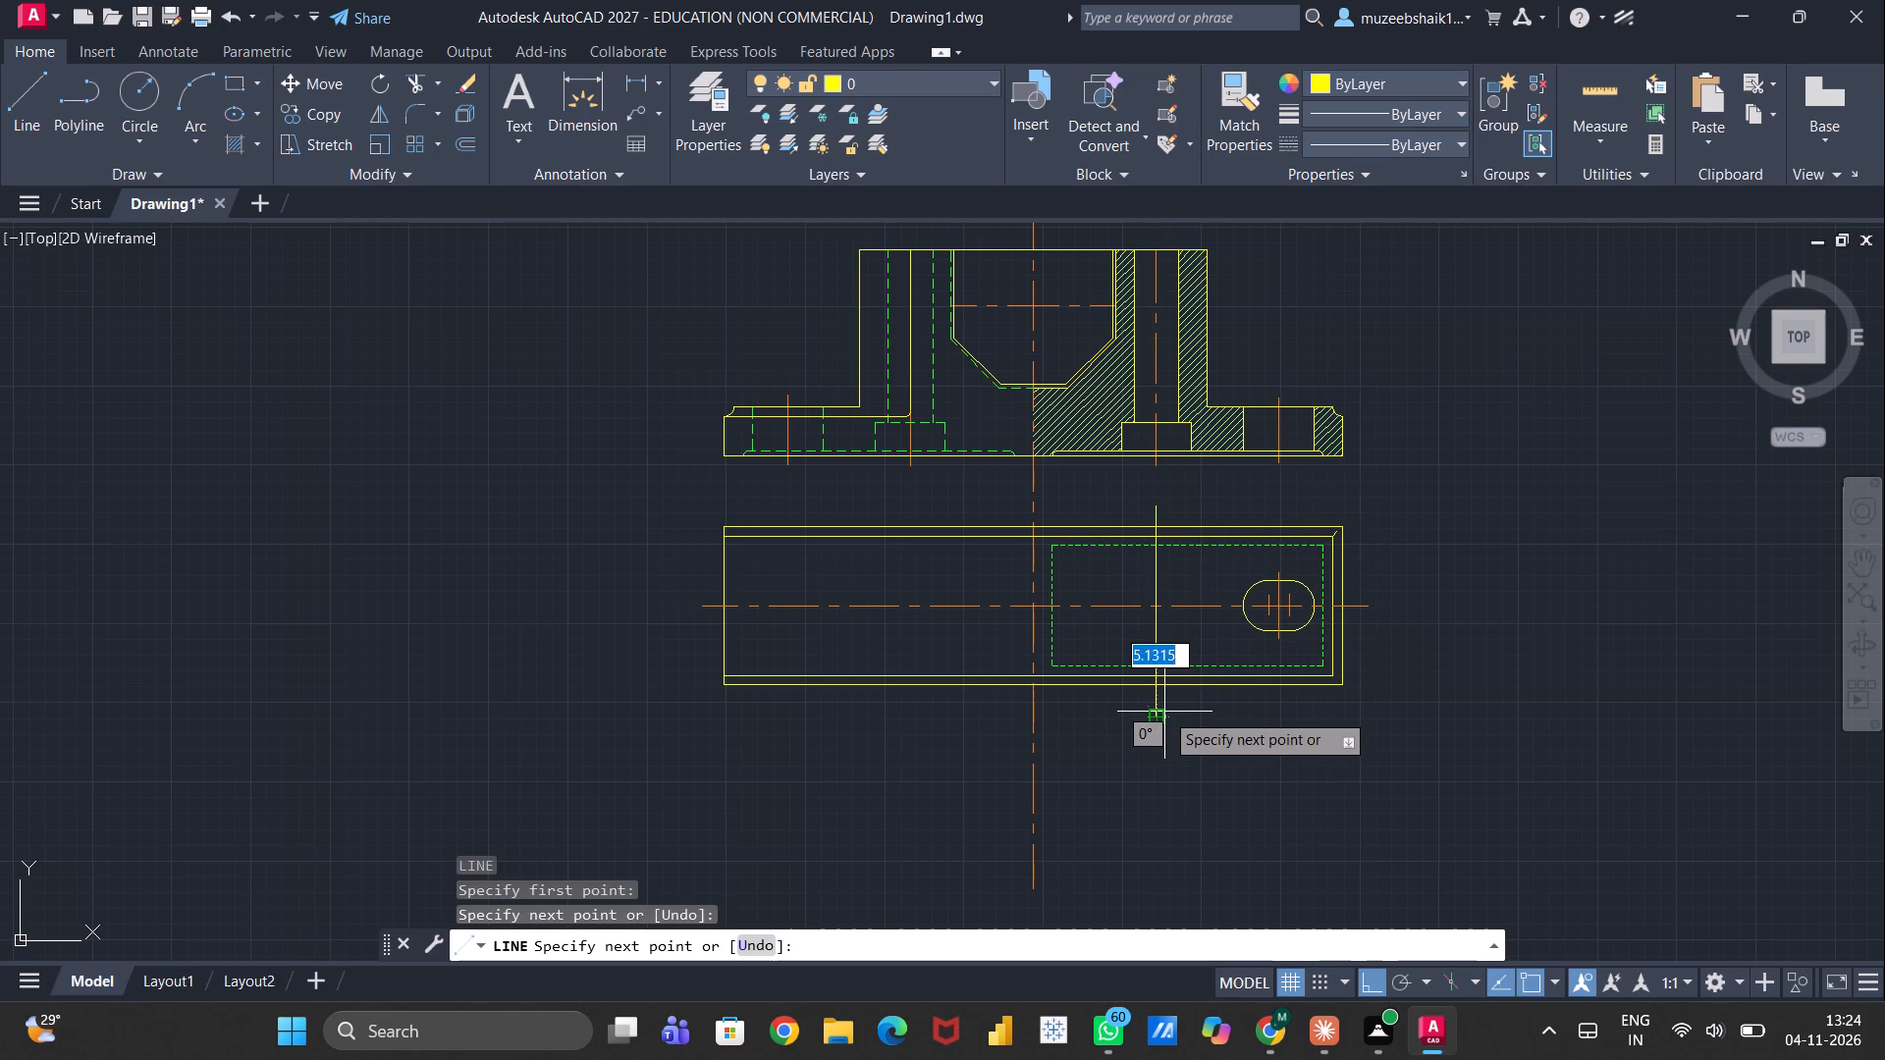
key(Escape)
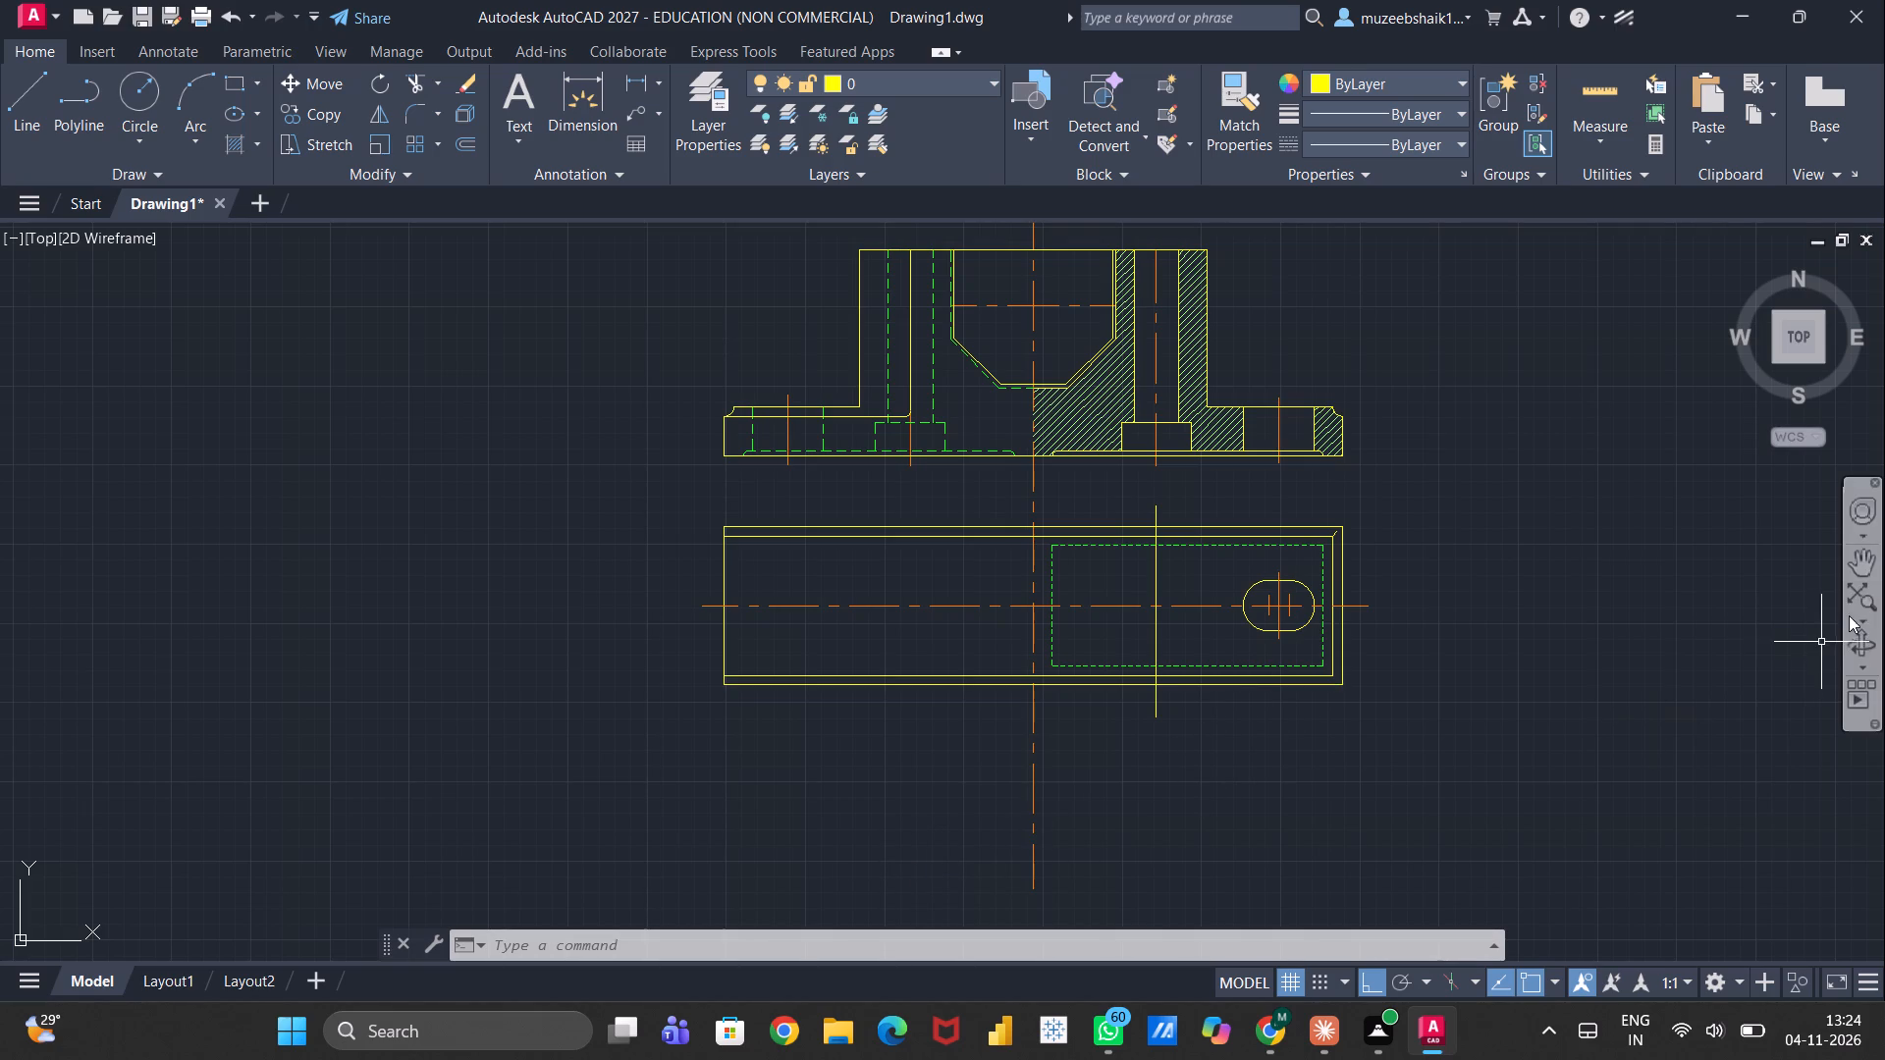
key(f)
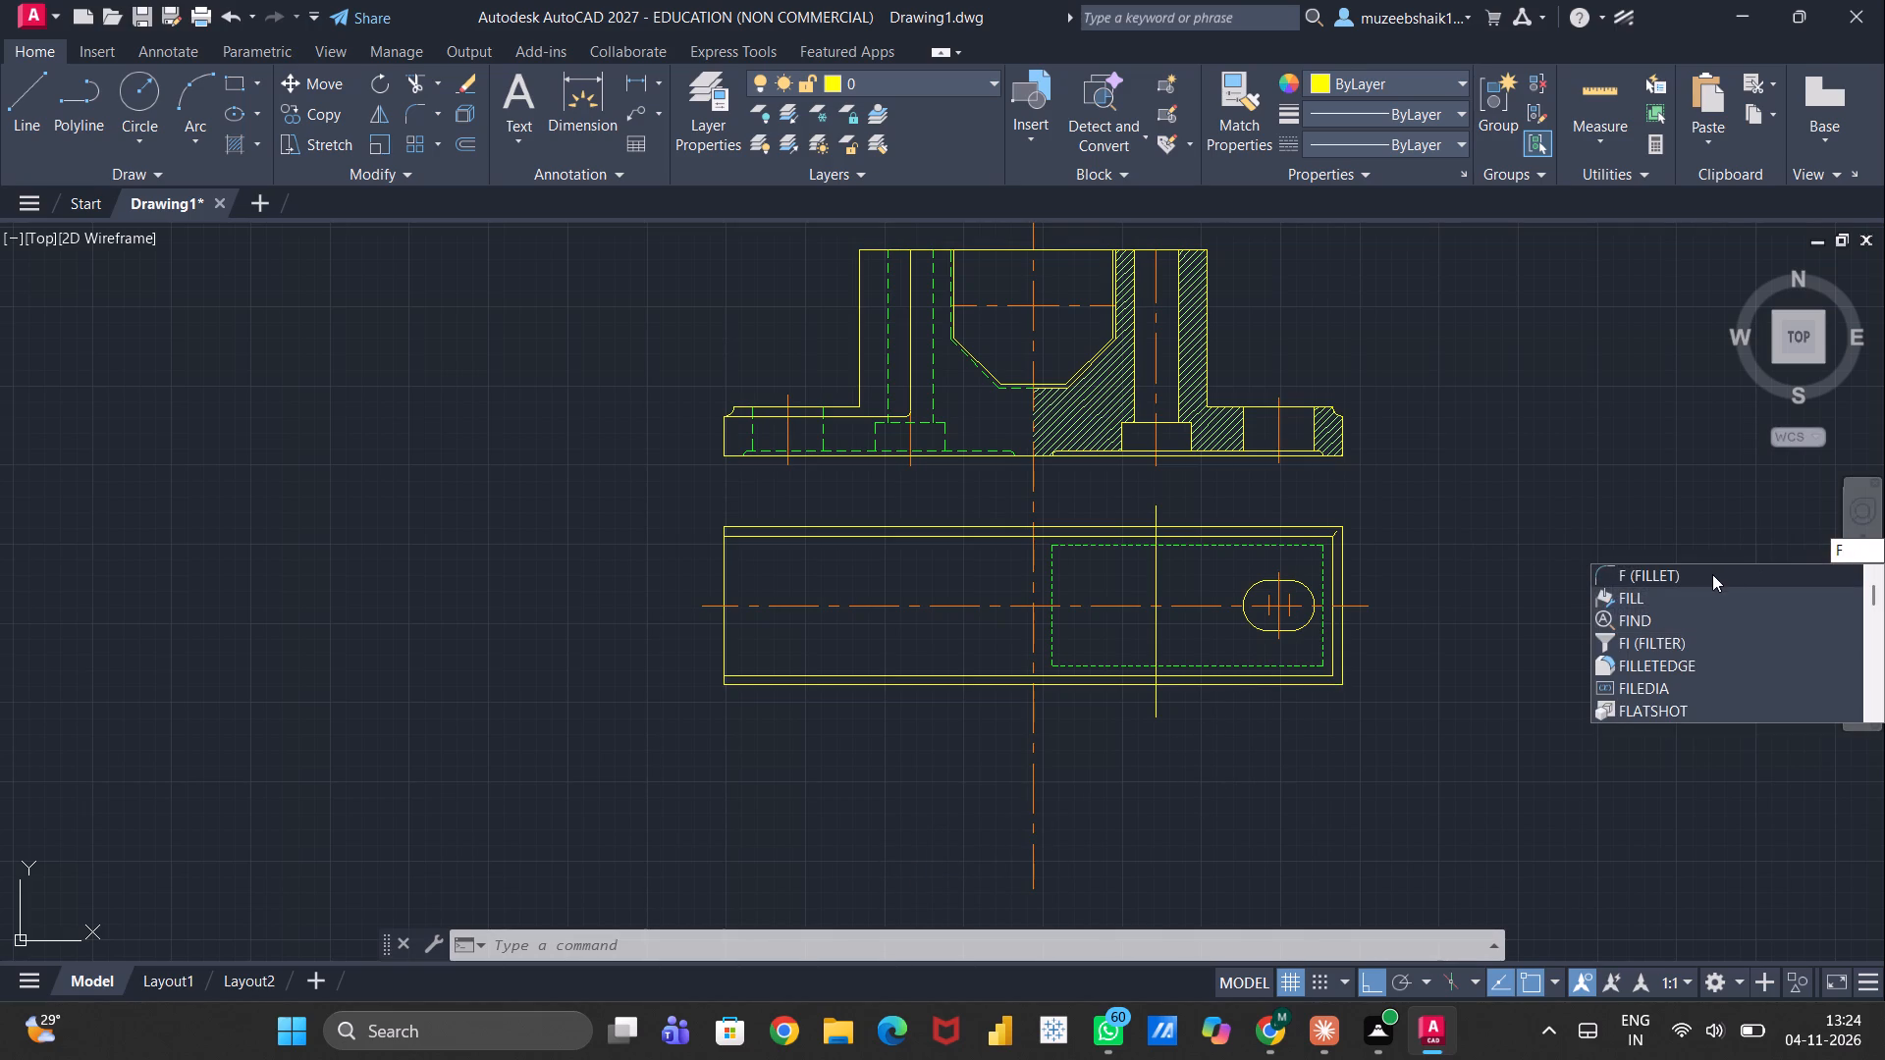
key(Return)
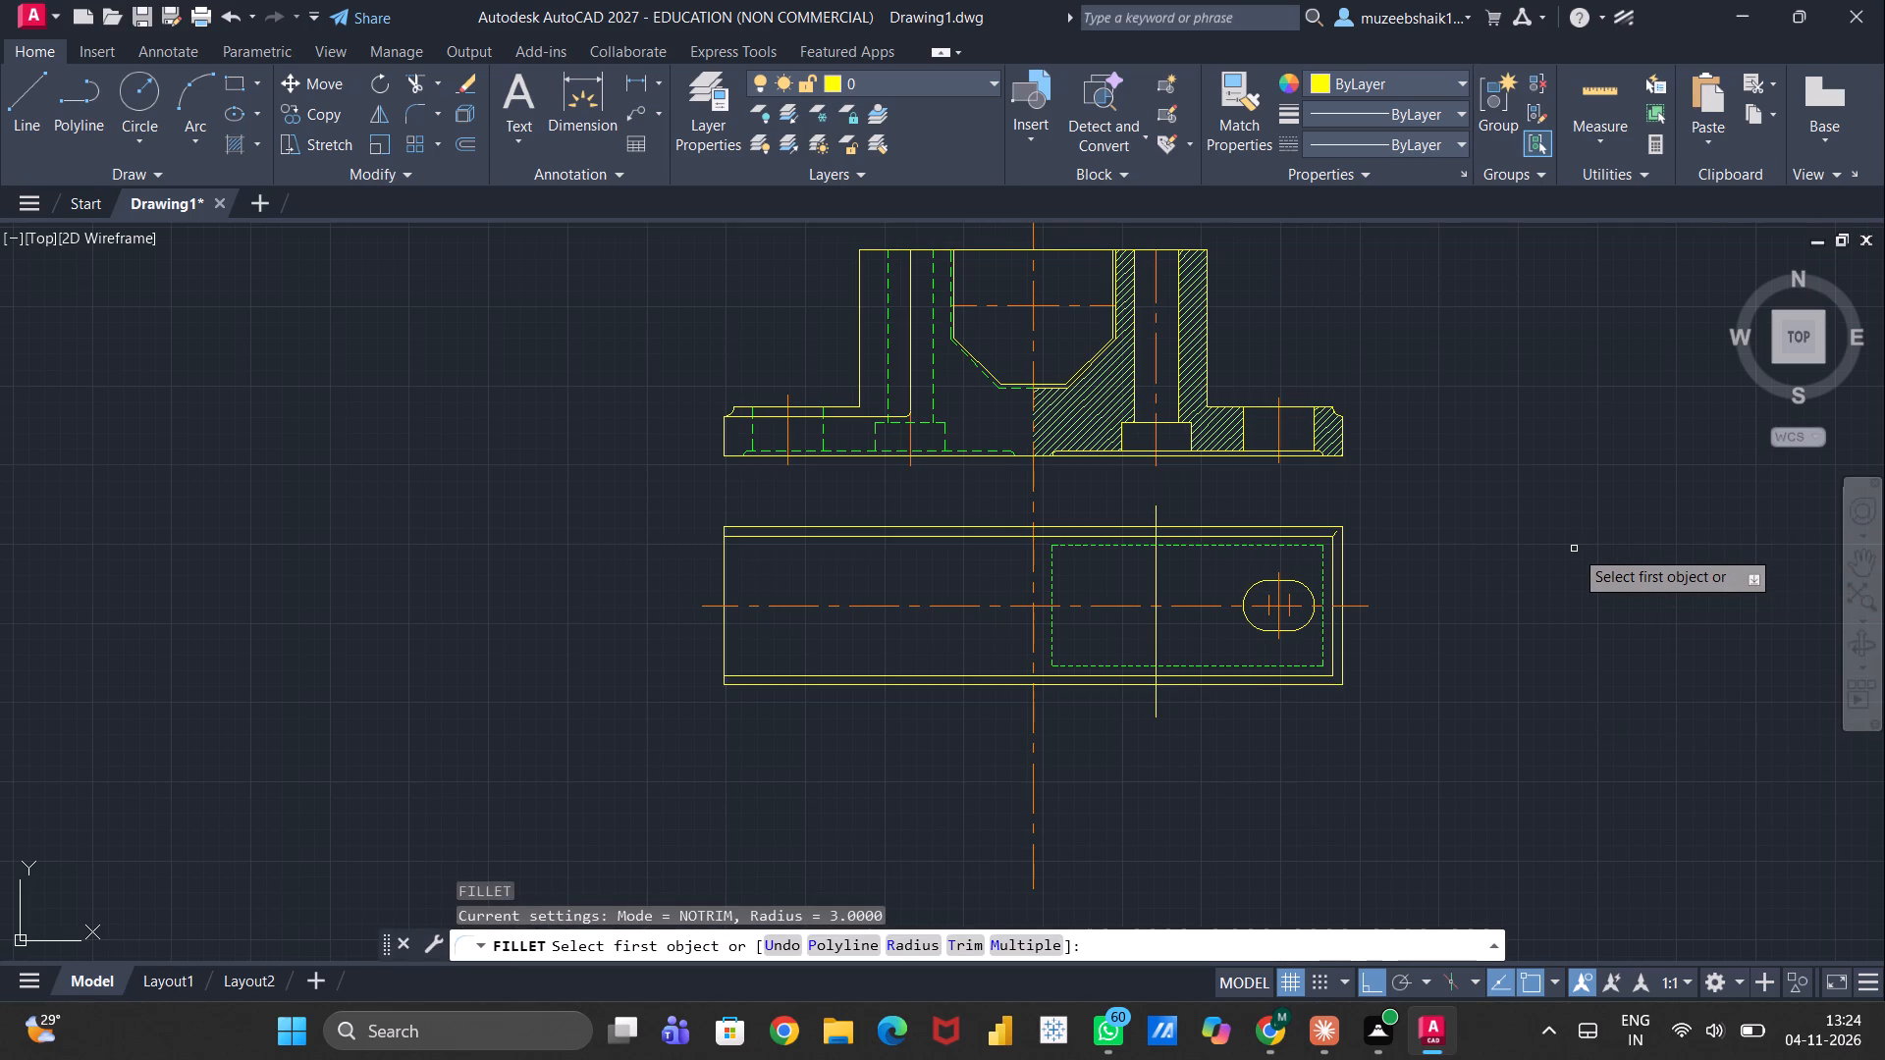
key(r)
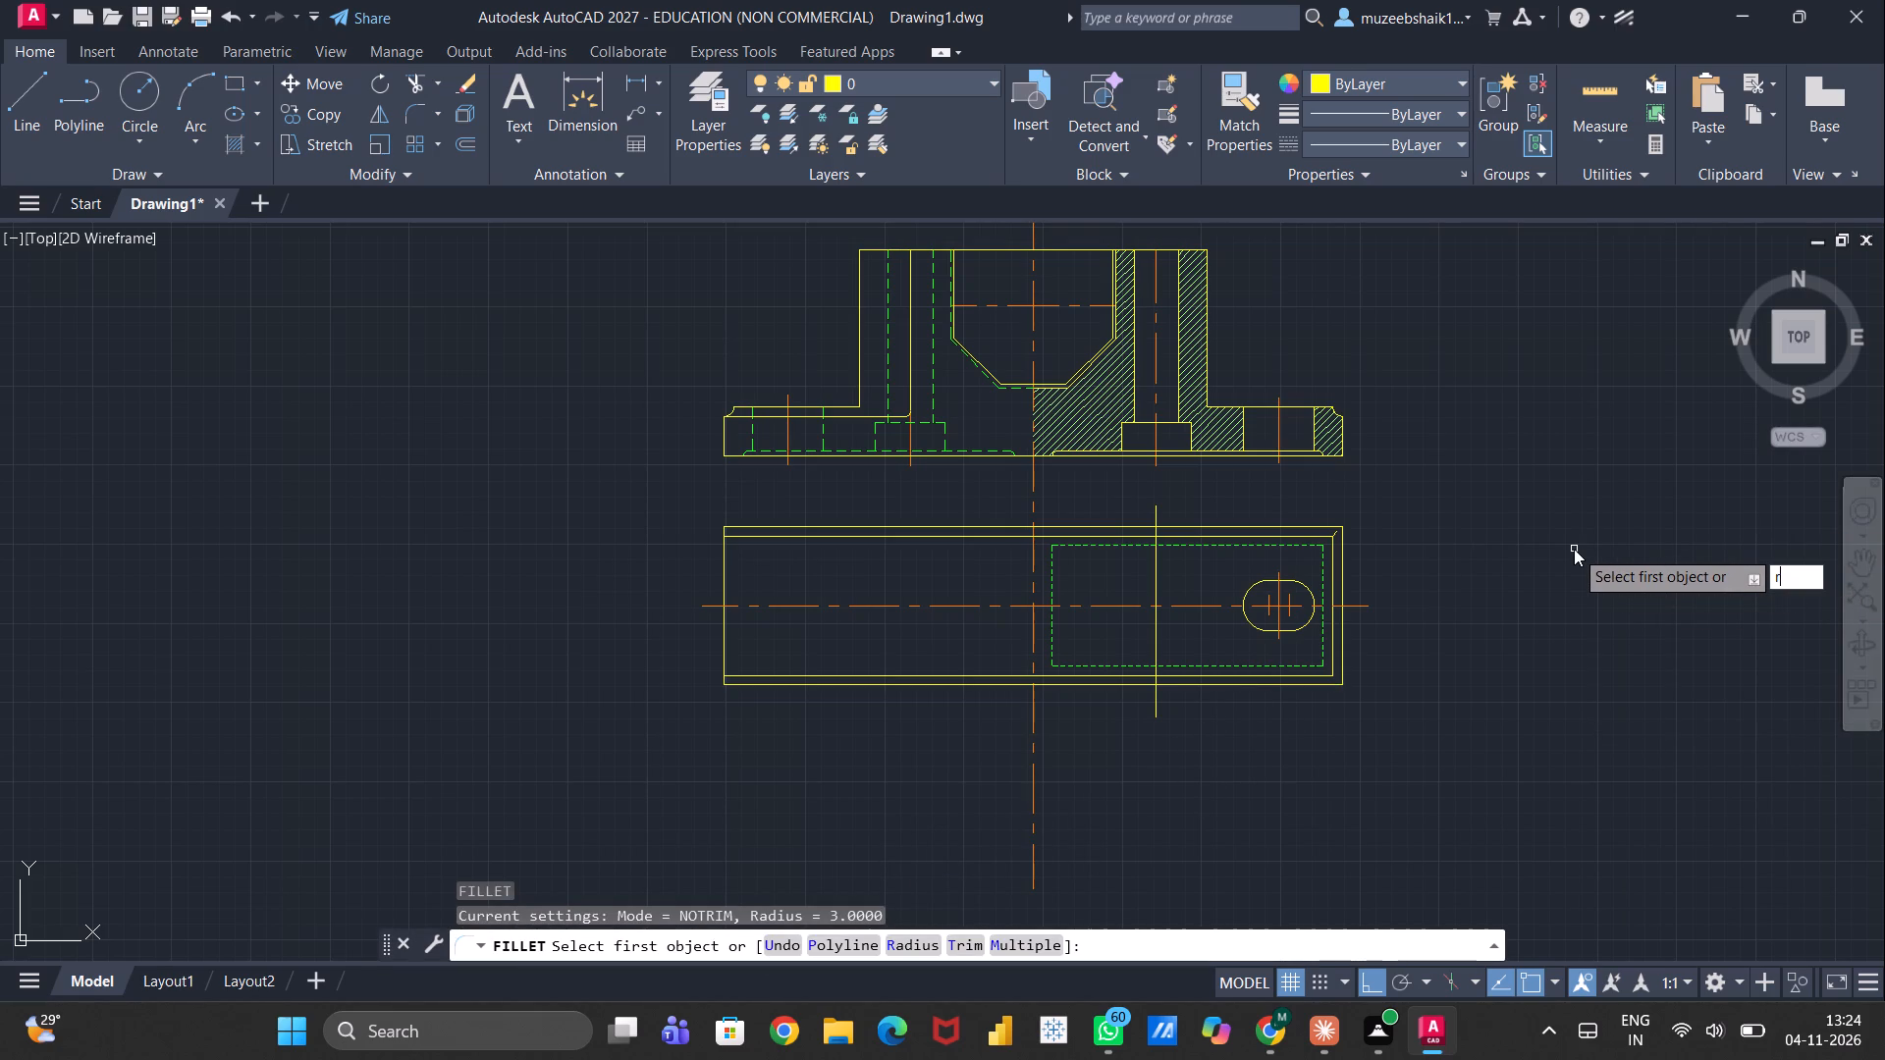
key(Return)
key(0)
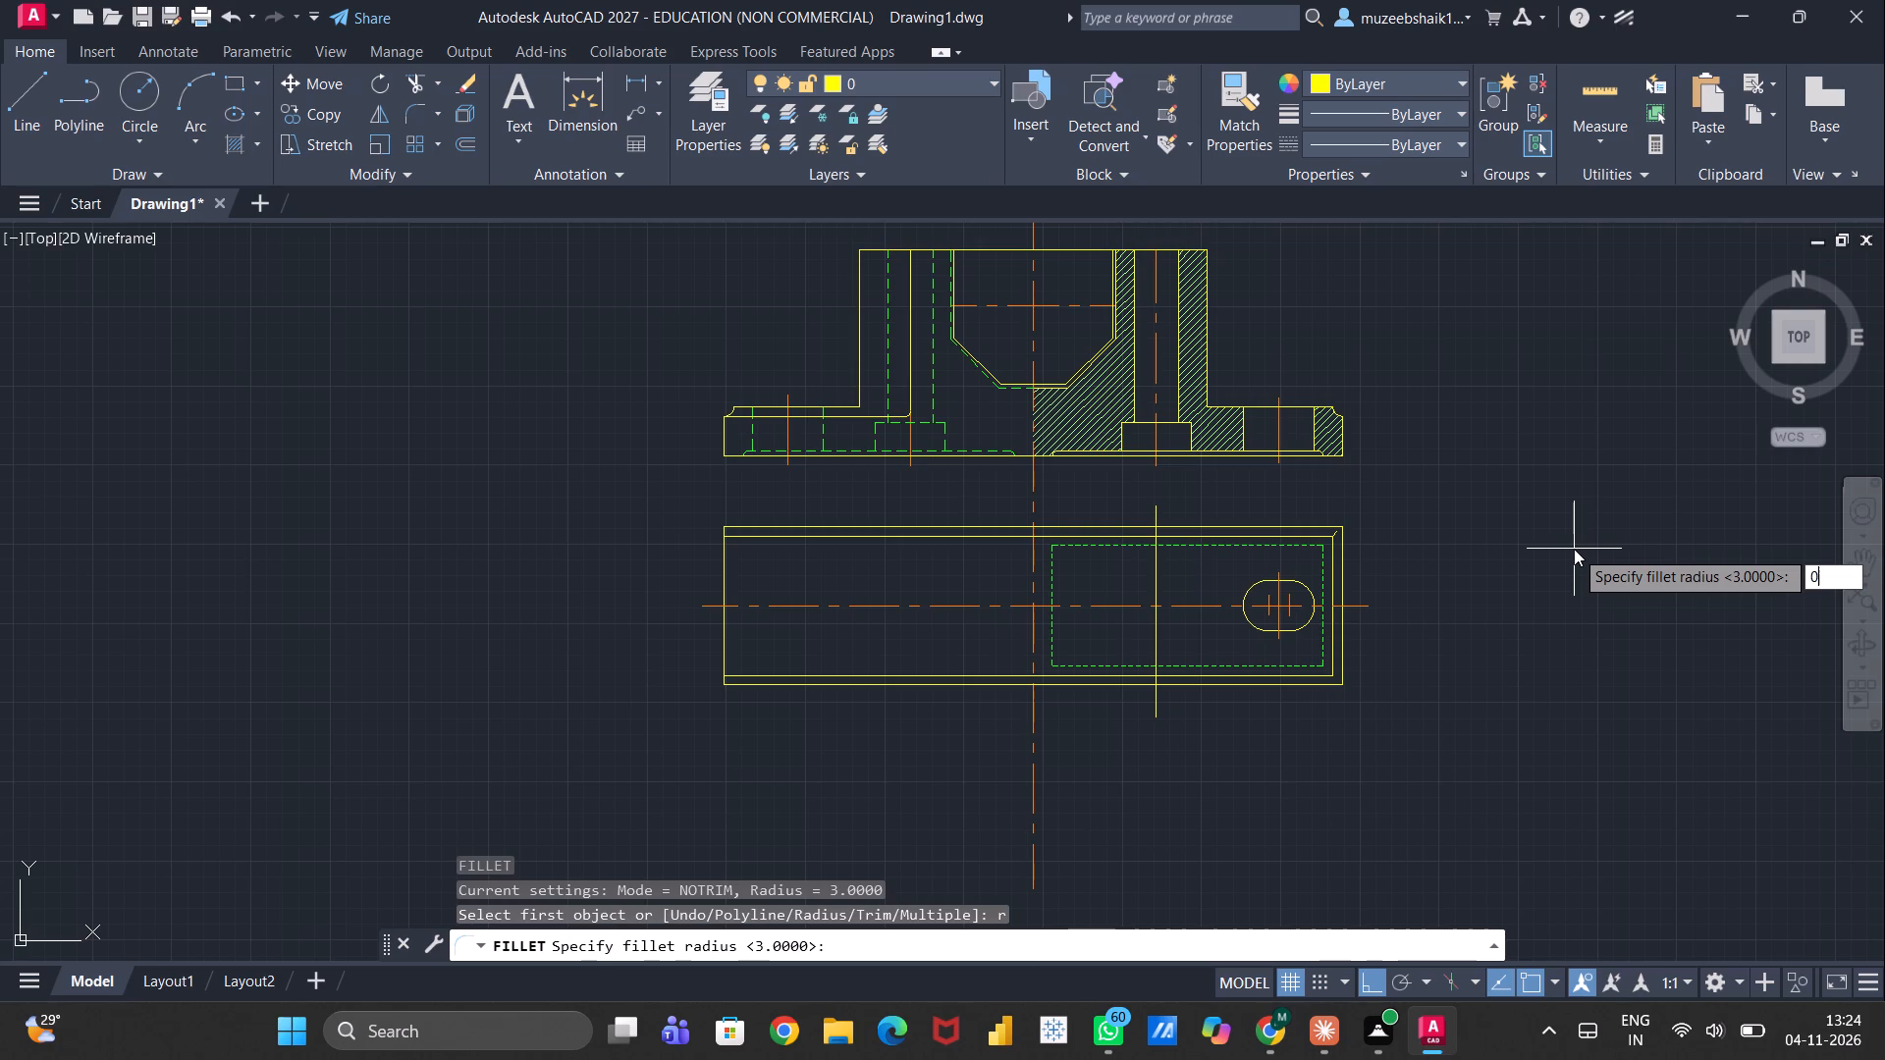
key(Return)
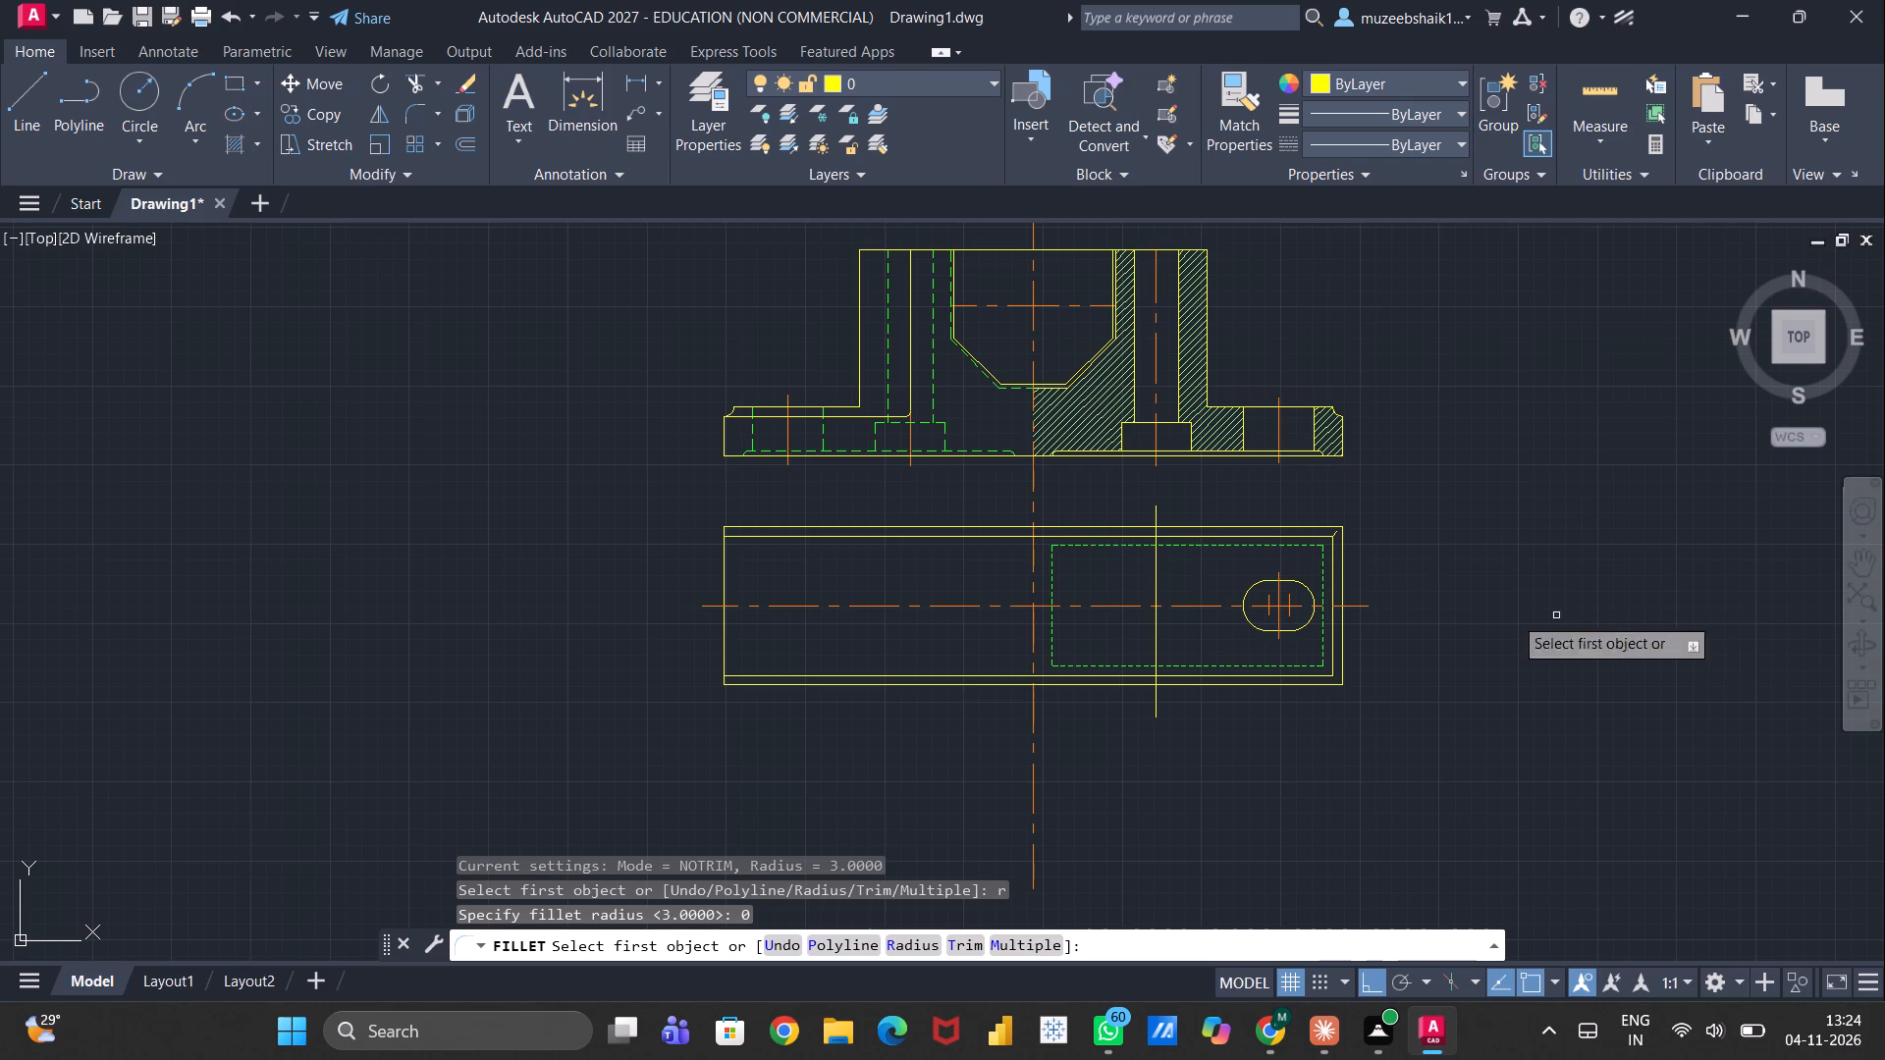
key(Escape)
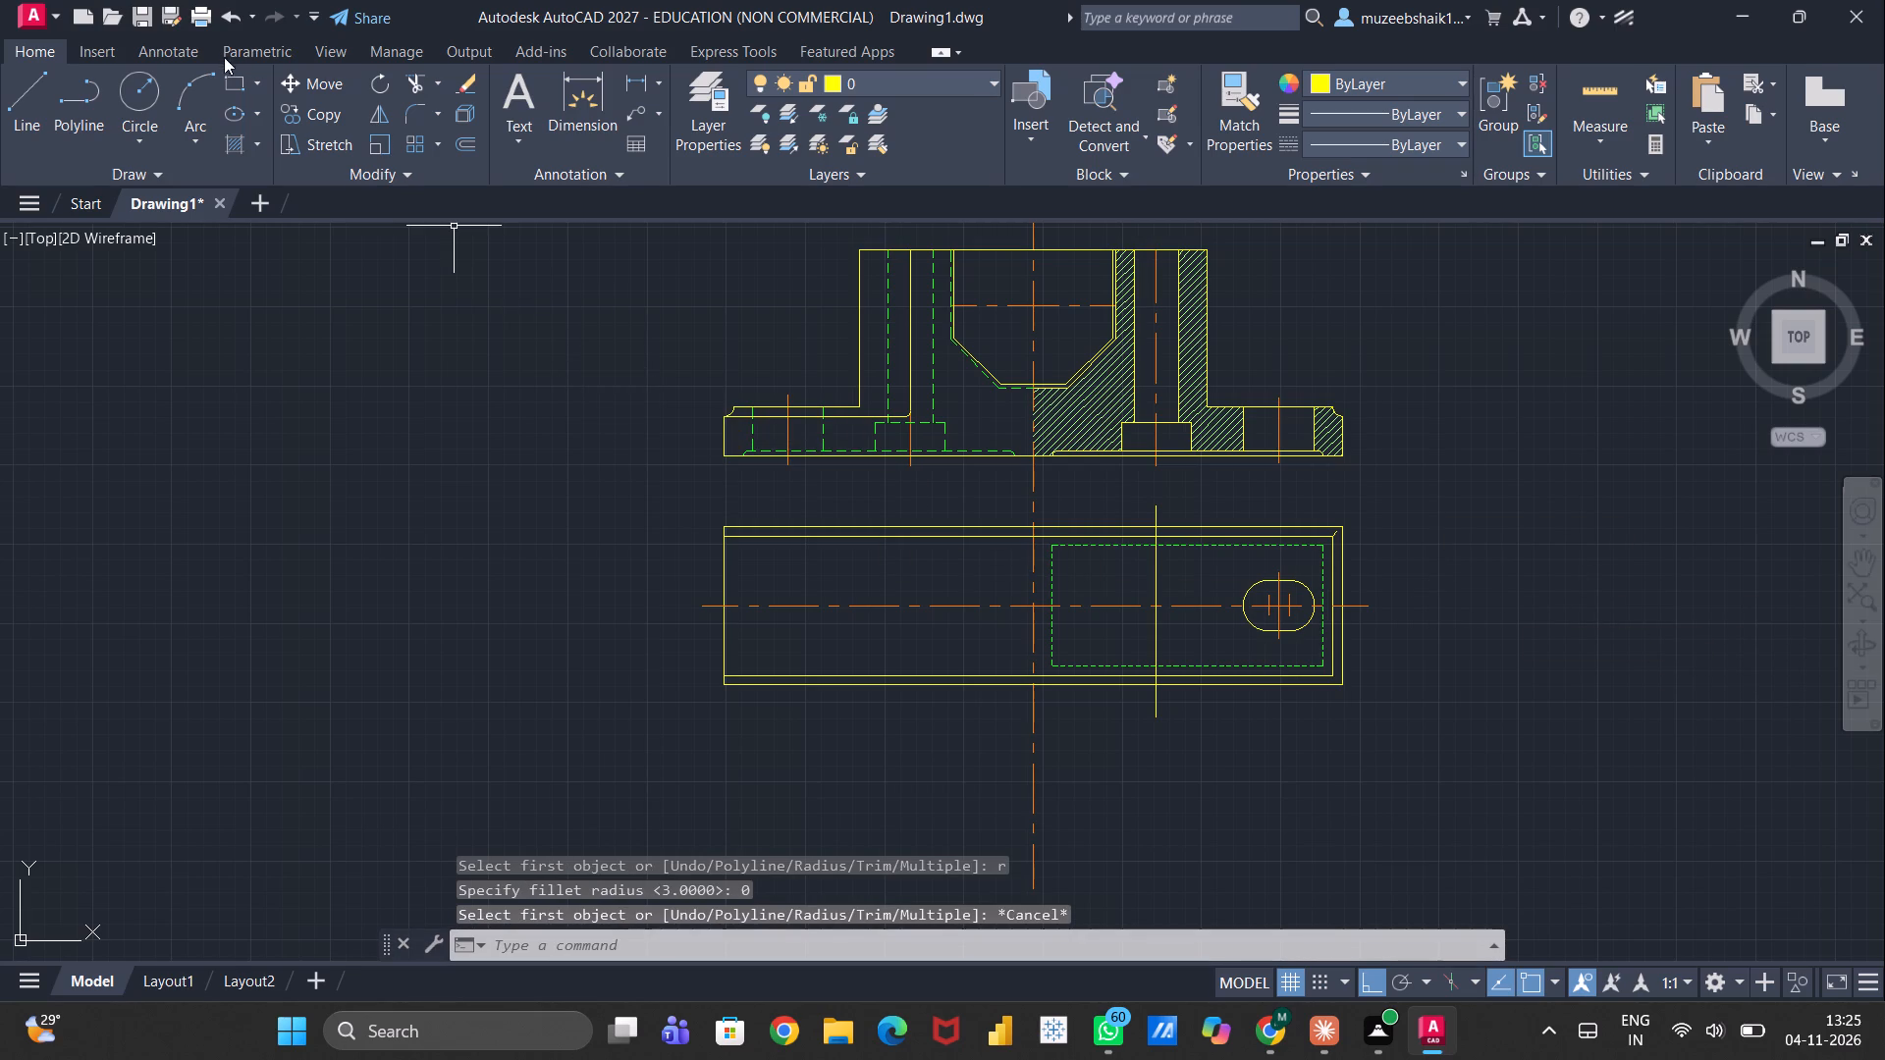
Draw a 44 by 44 square with the corner fillet radius set to 0 in the empty space beside the plan view.
click(234, 86)
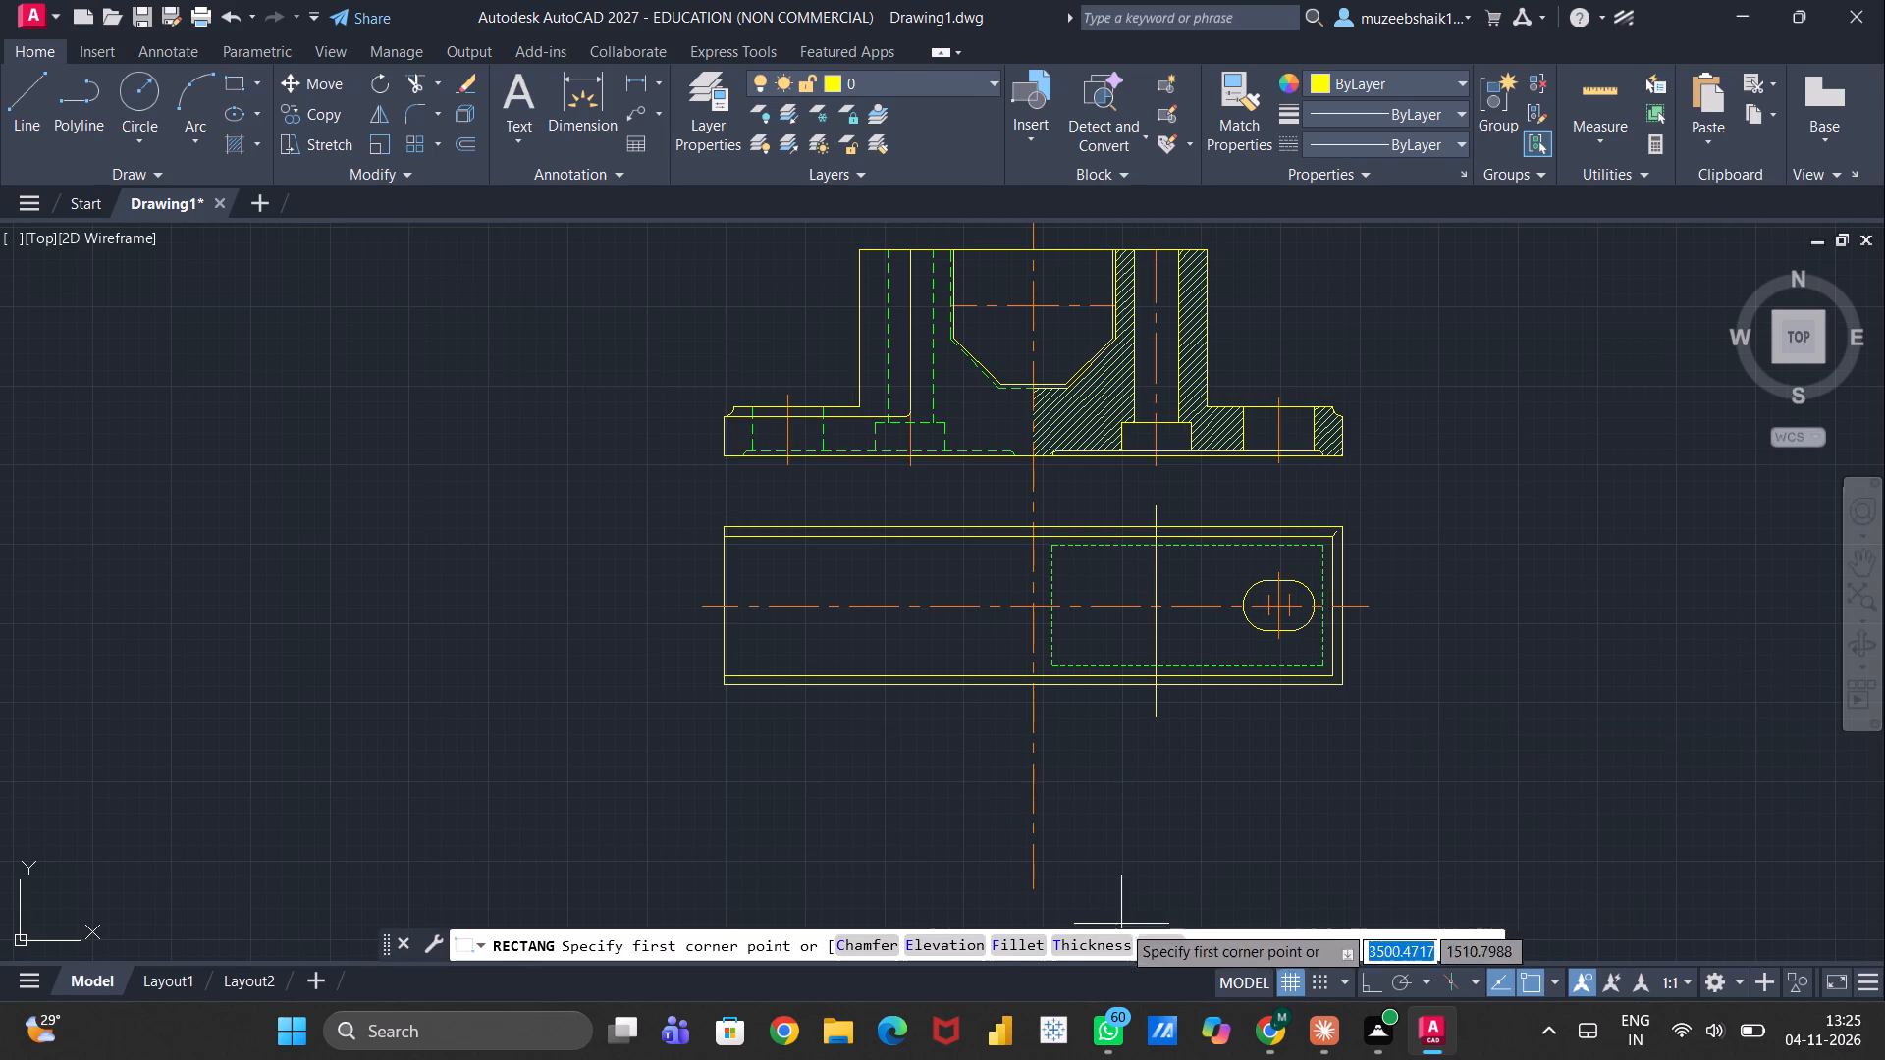
click(997, 955)
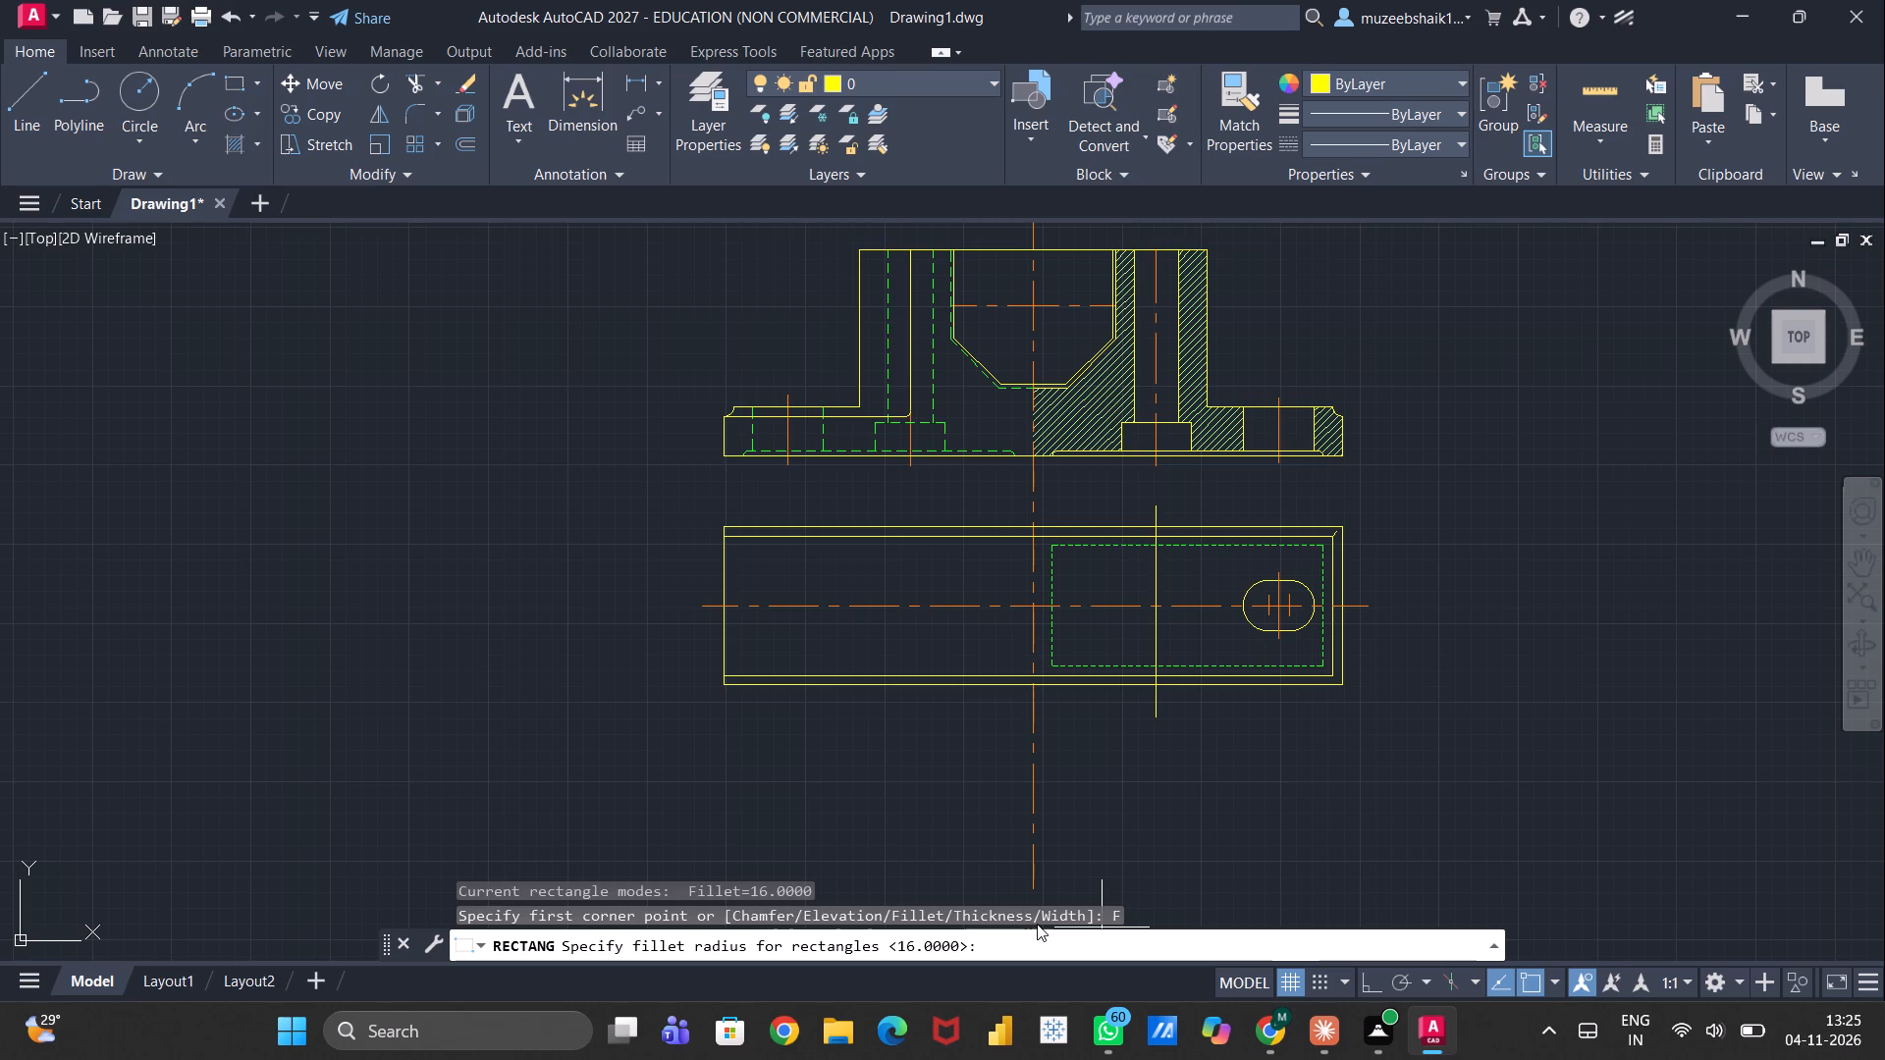
key(0)
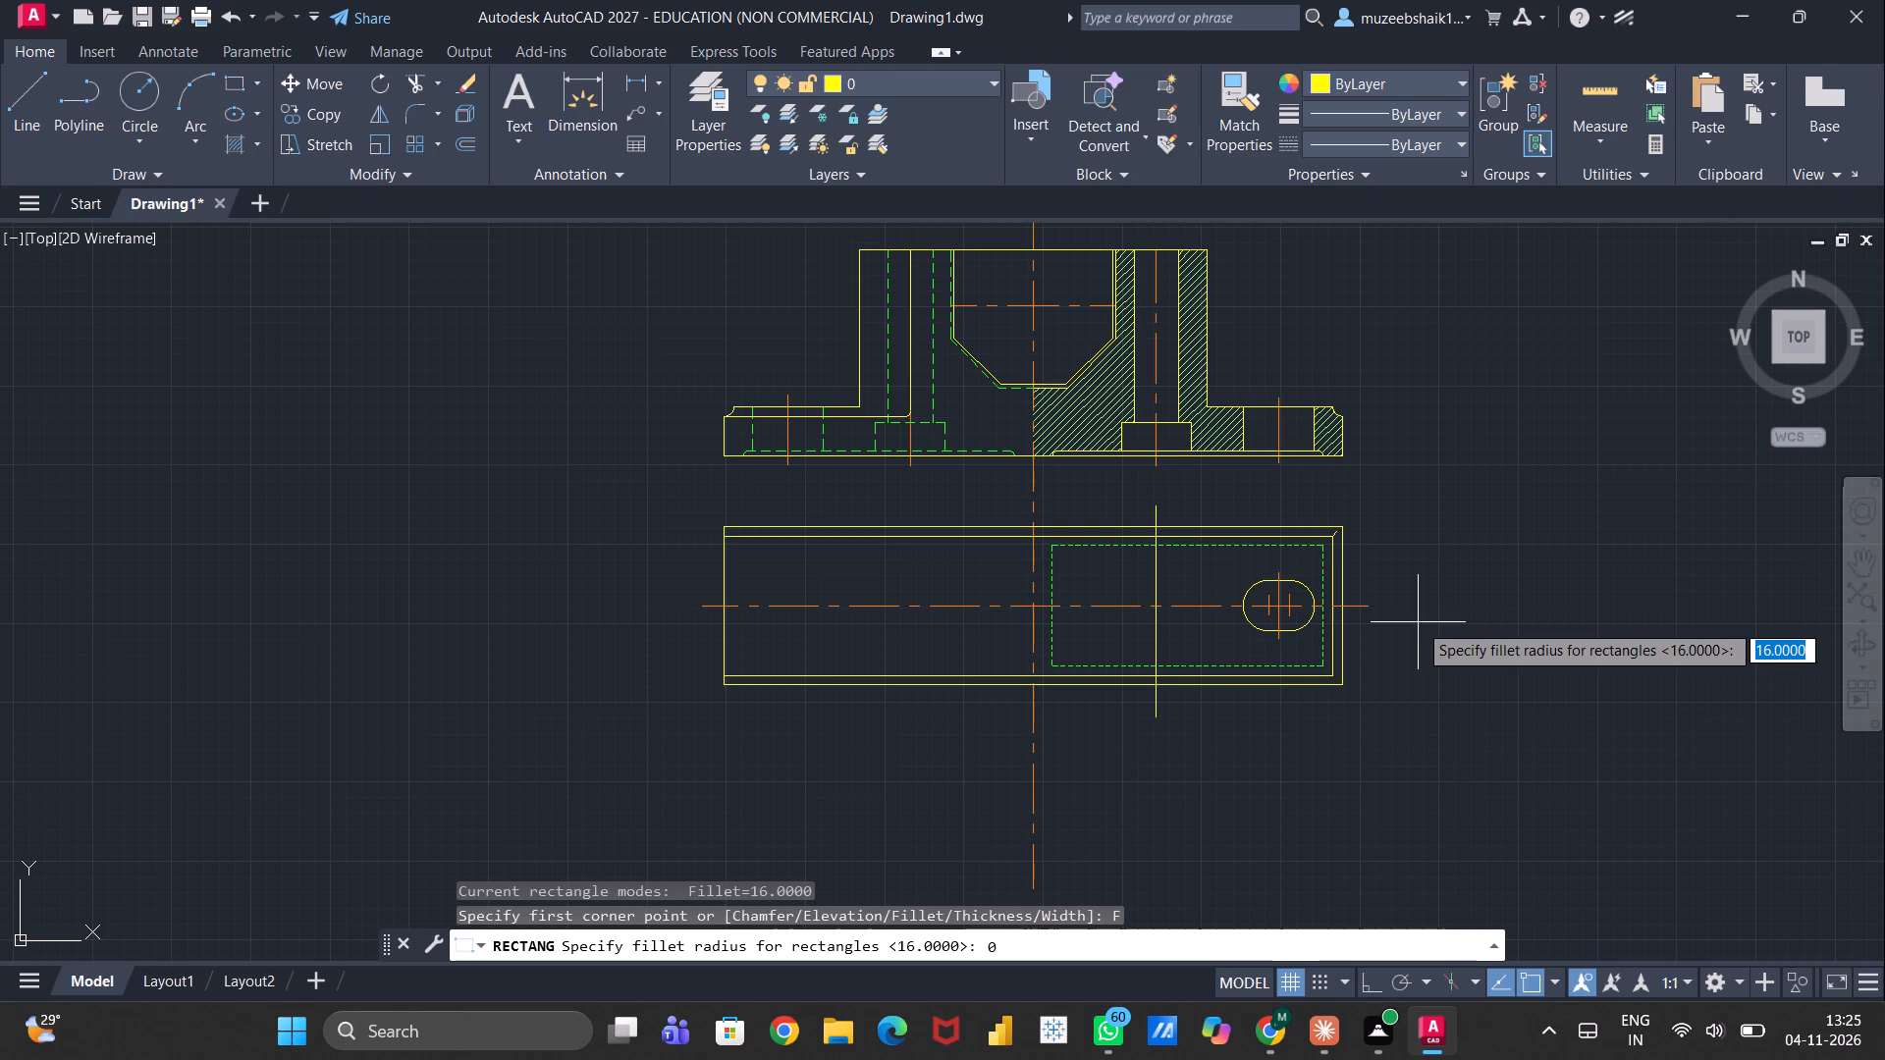
key(Return)
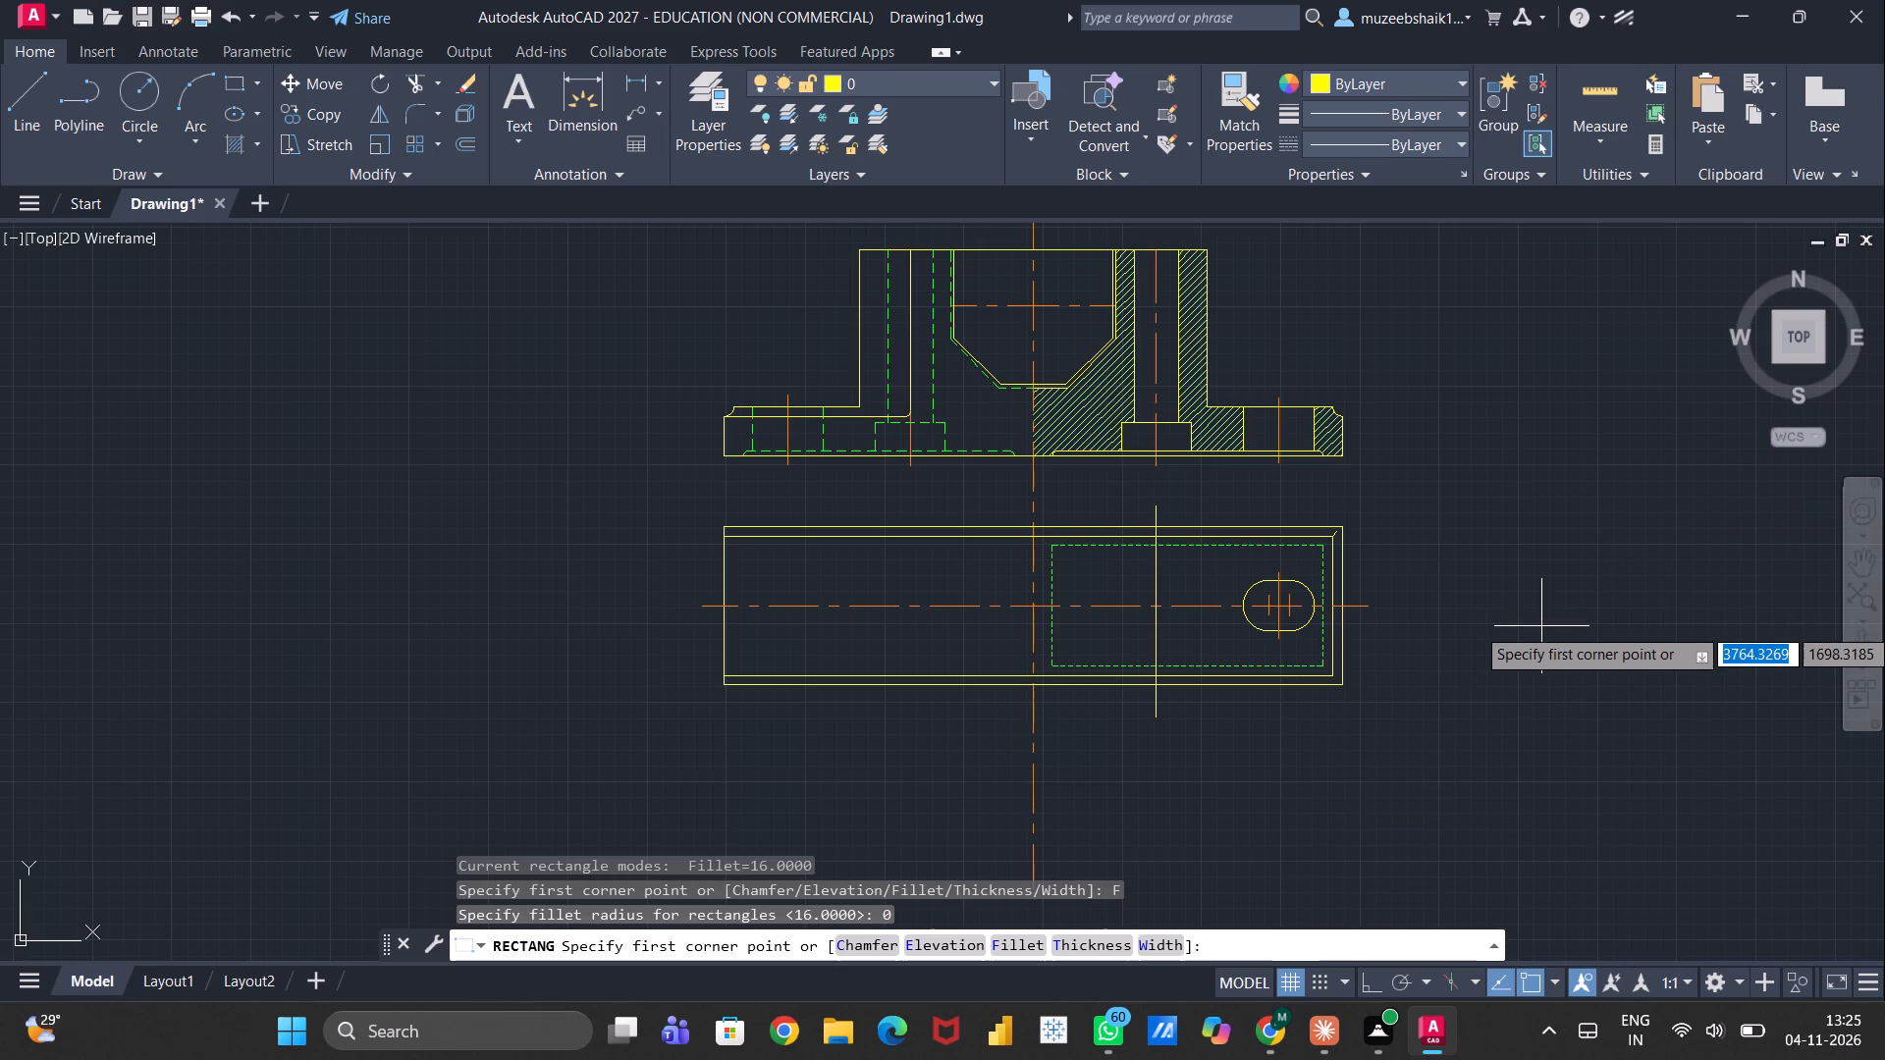
click(1675, 561)
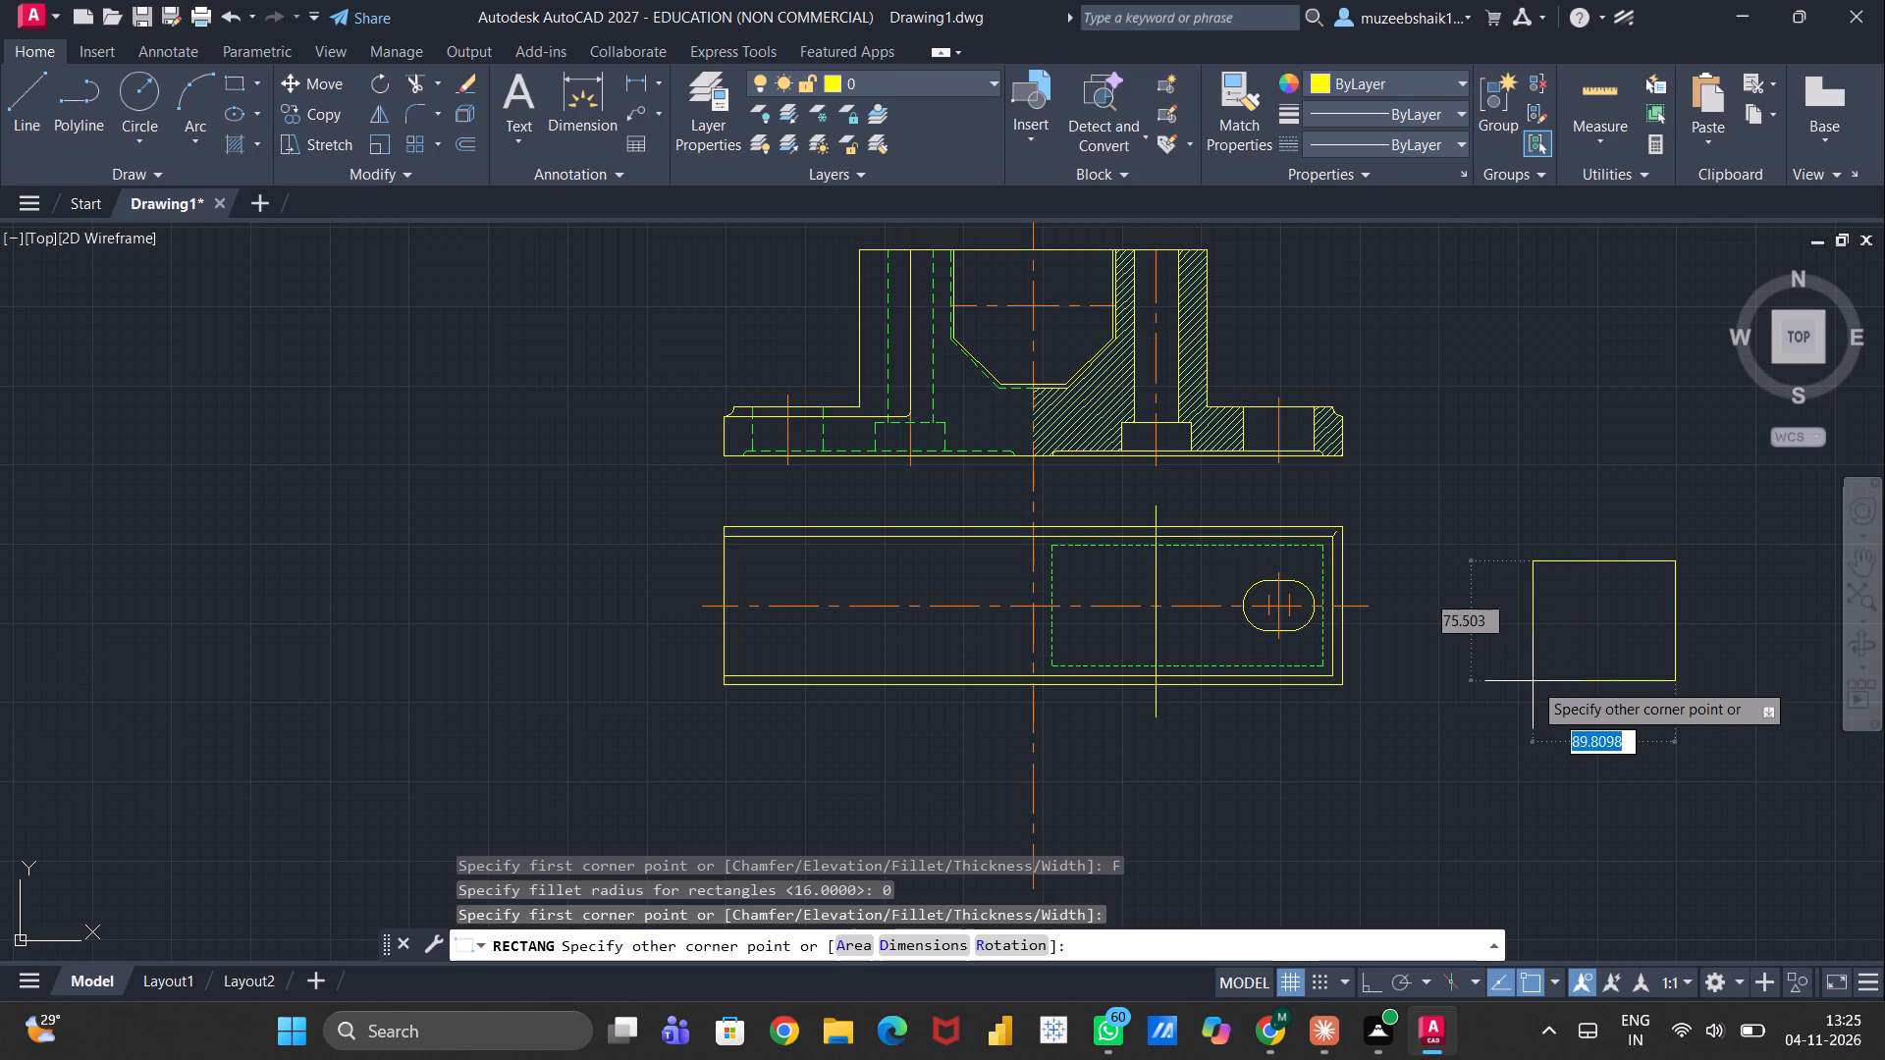
key(d)
key(Return)
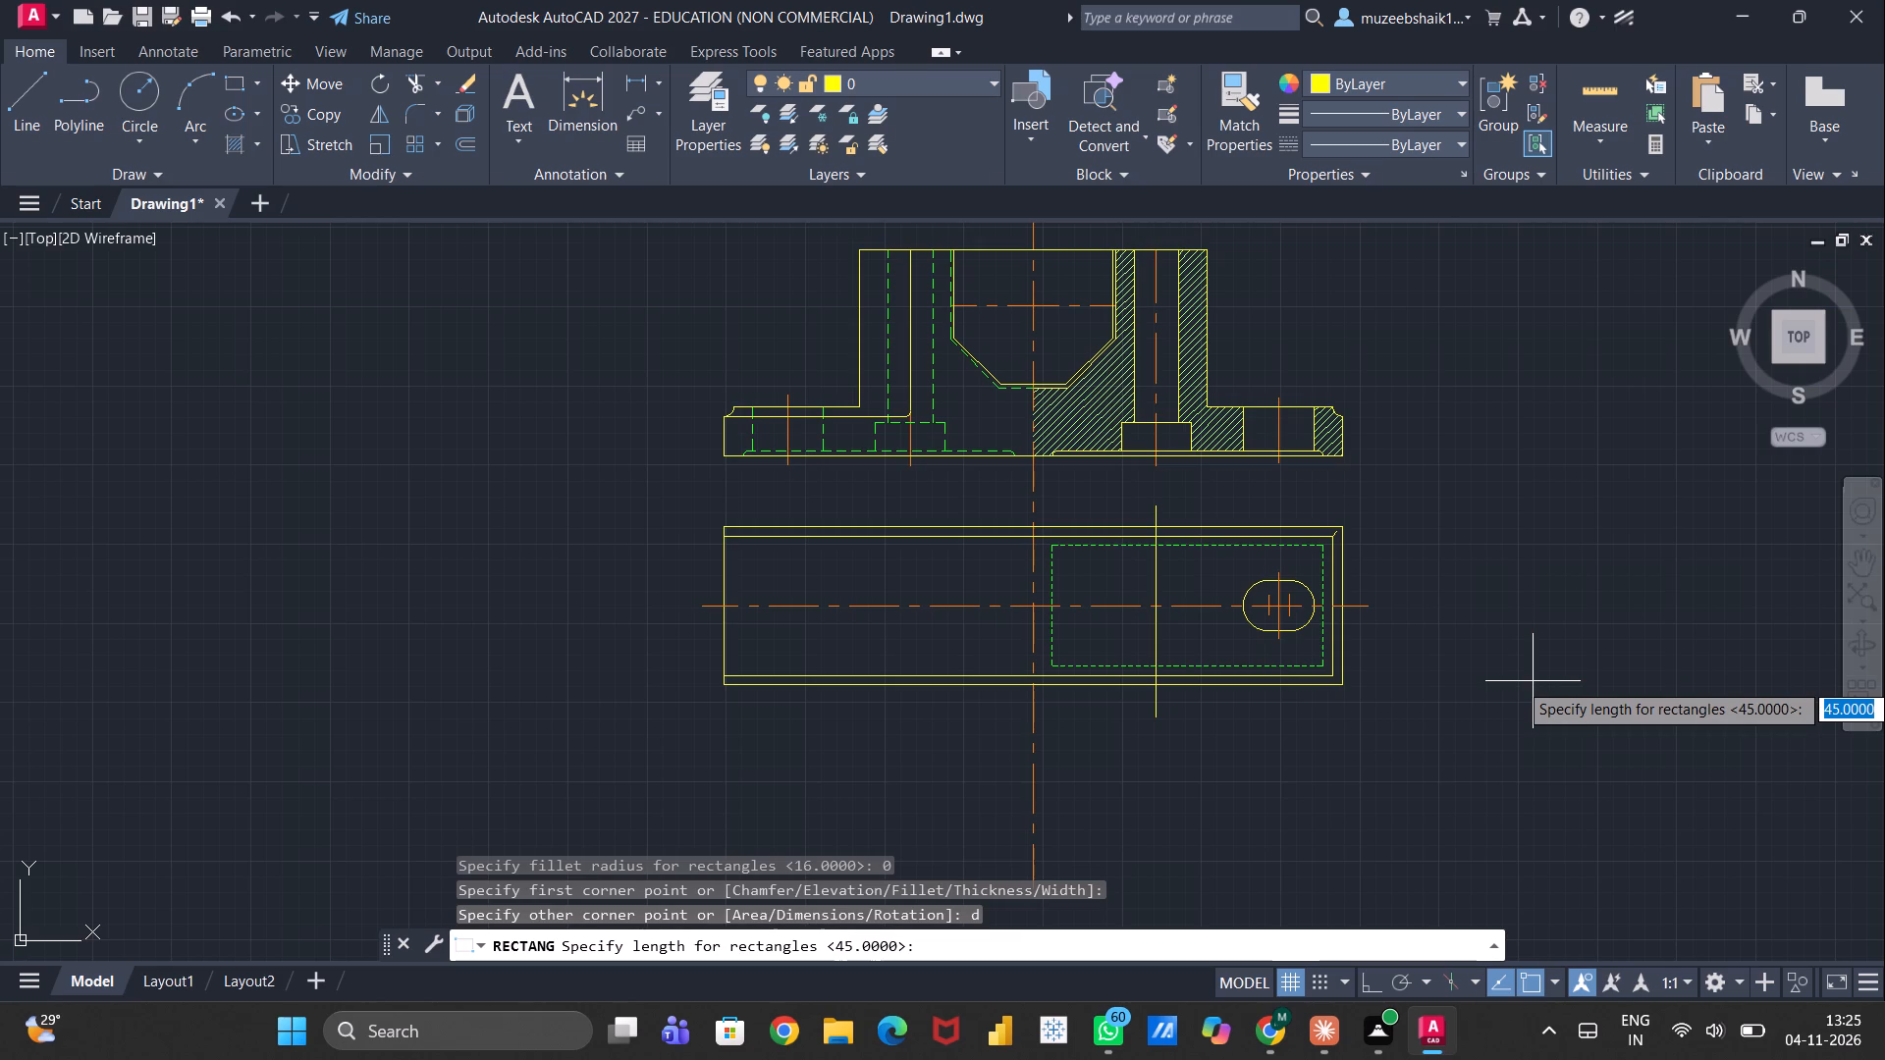
text(44)
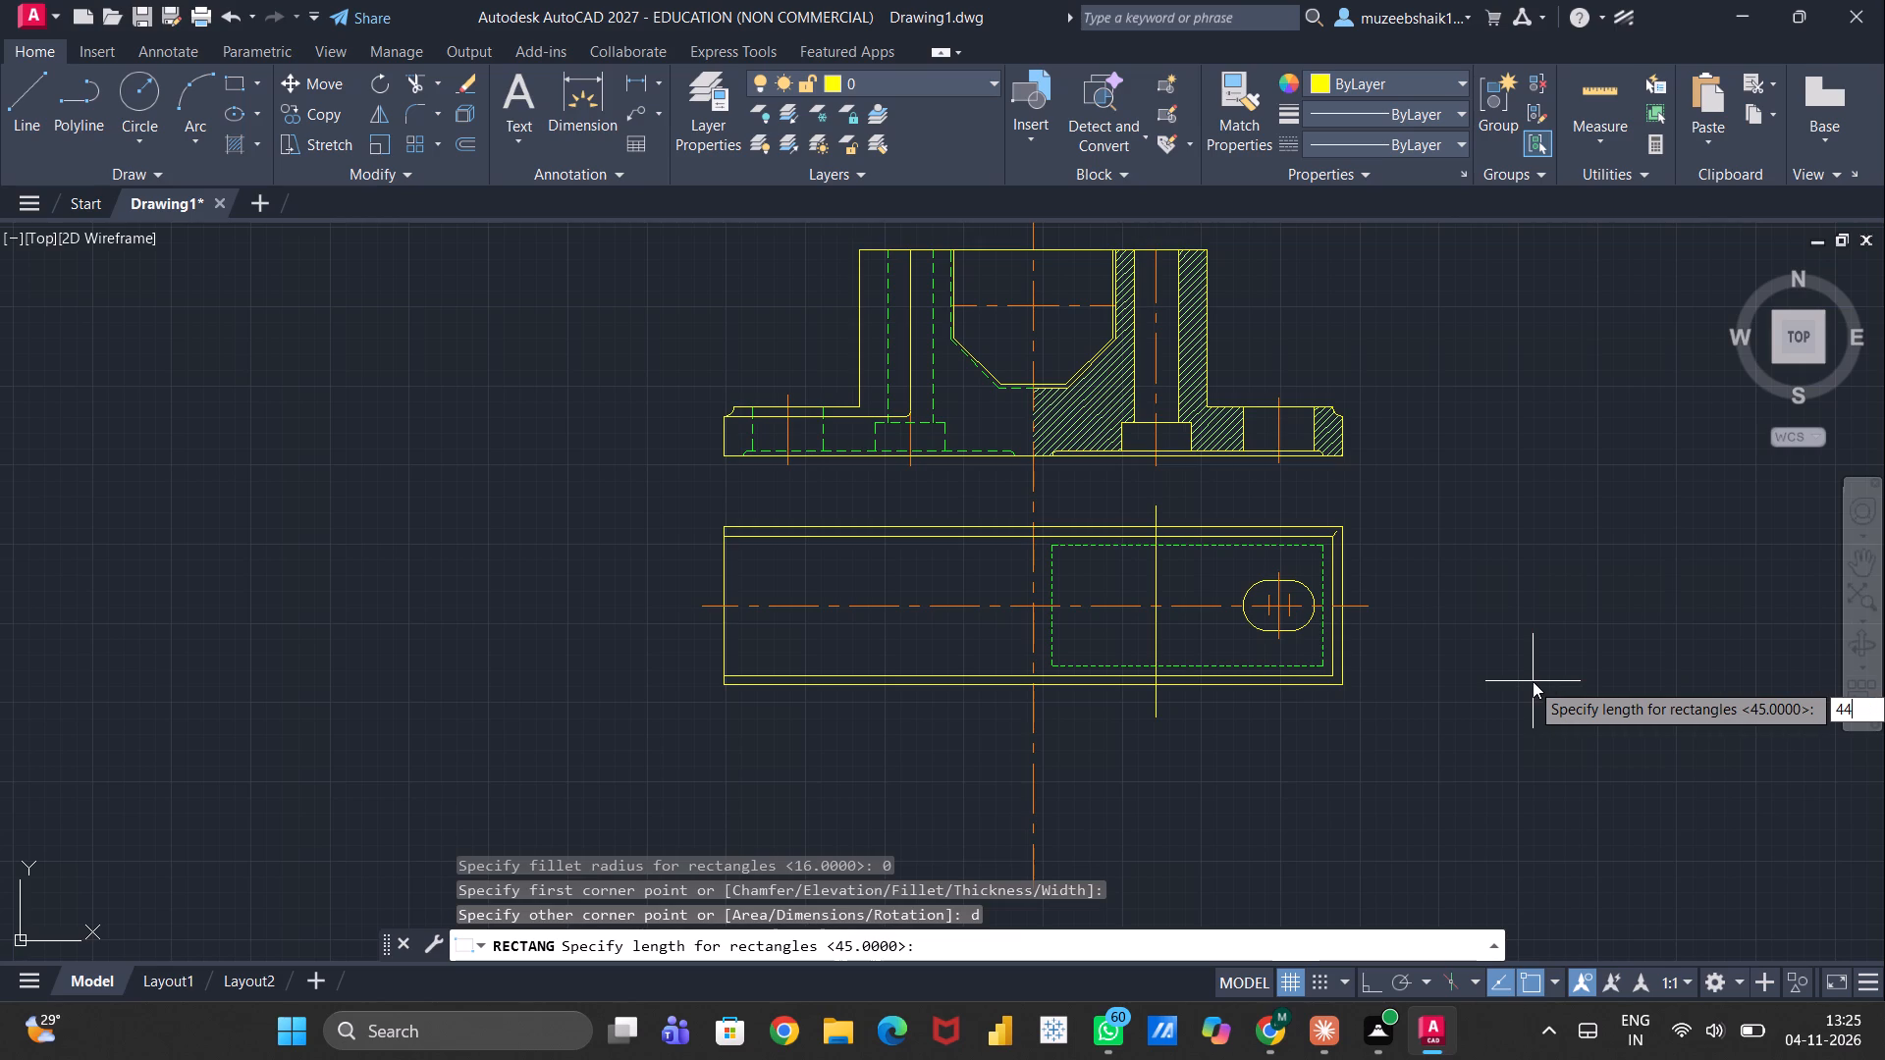
key(Return)
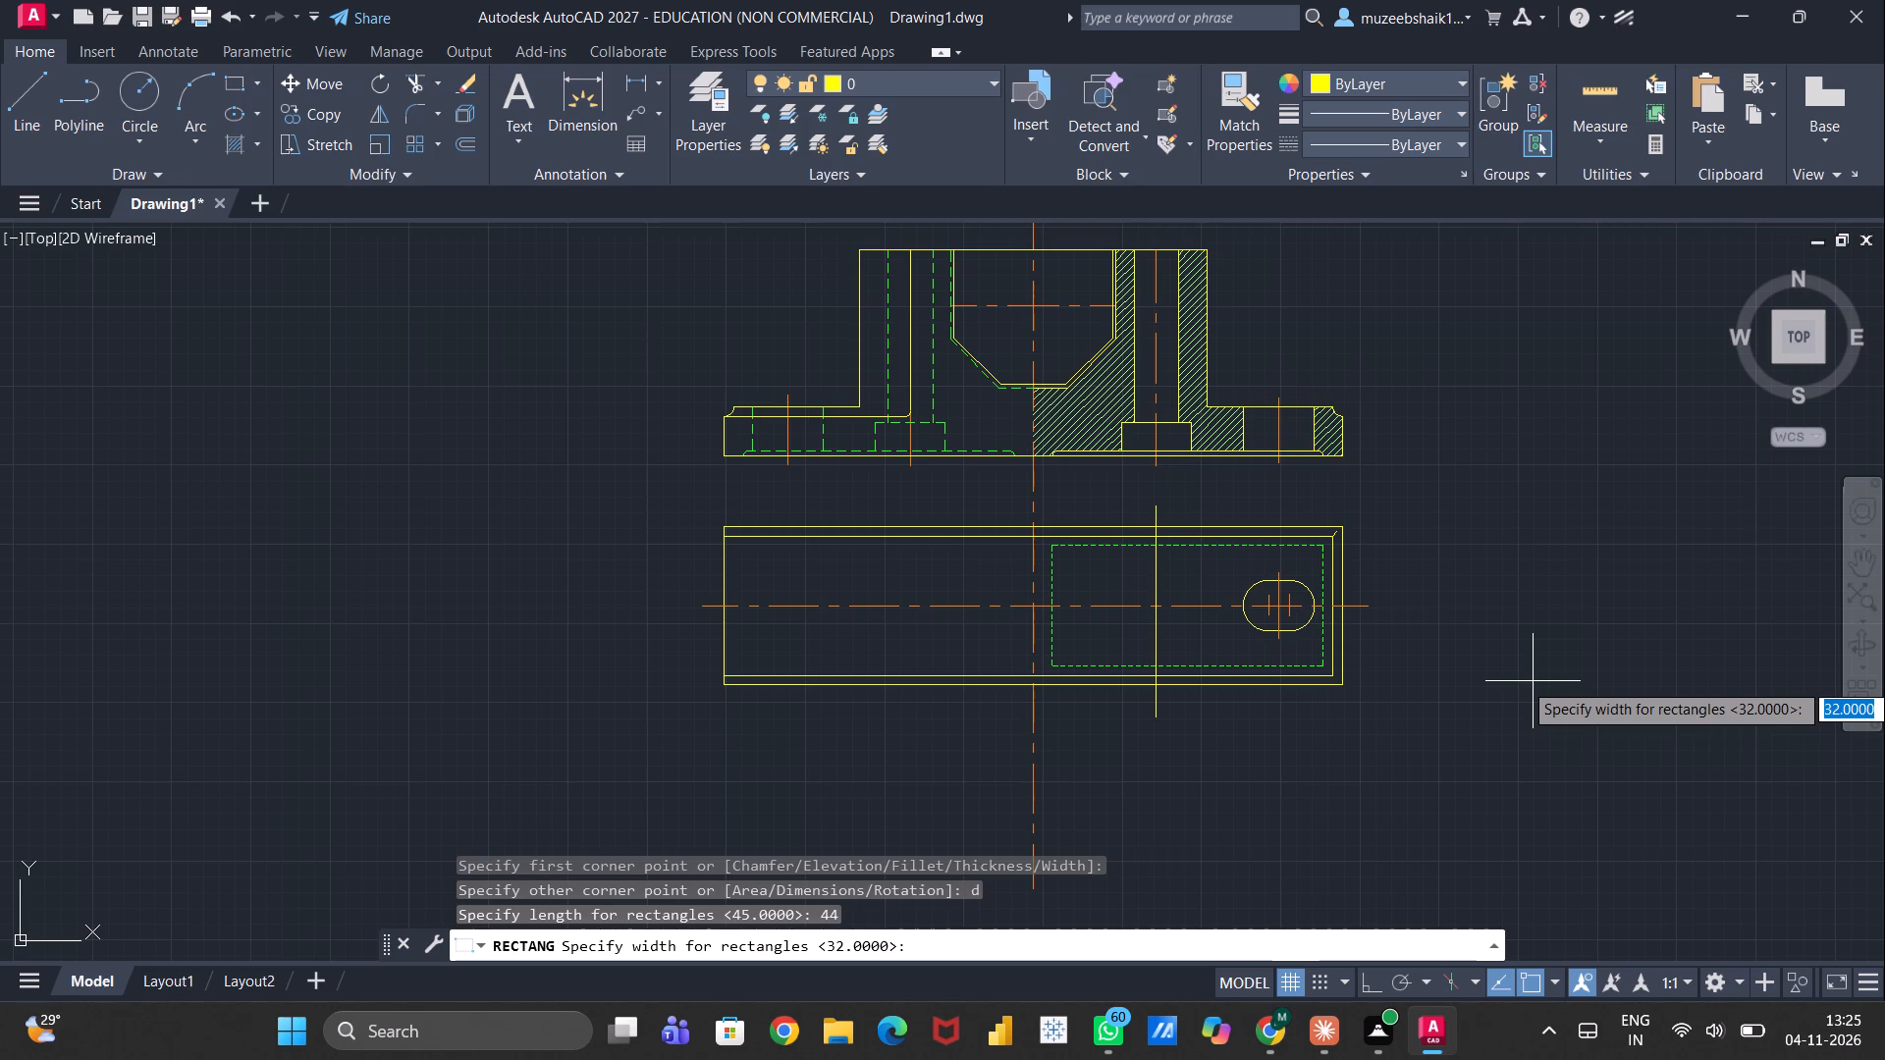
text(44)
key(Return)
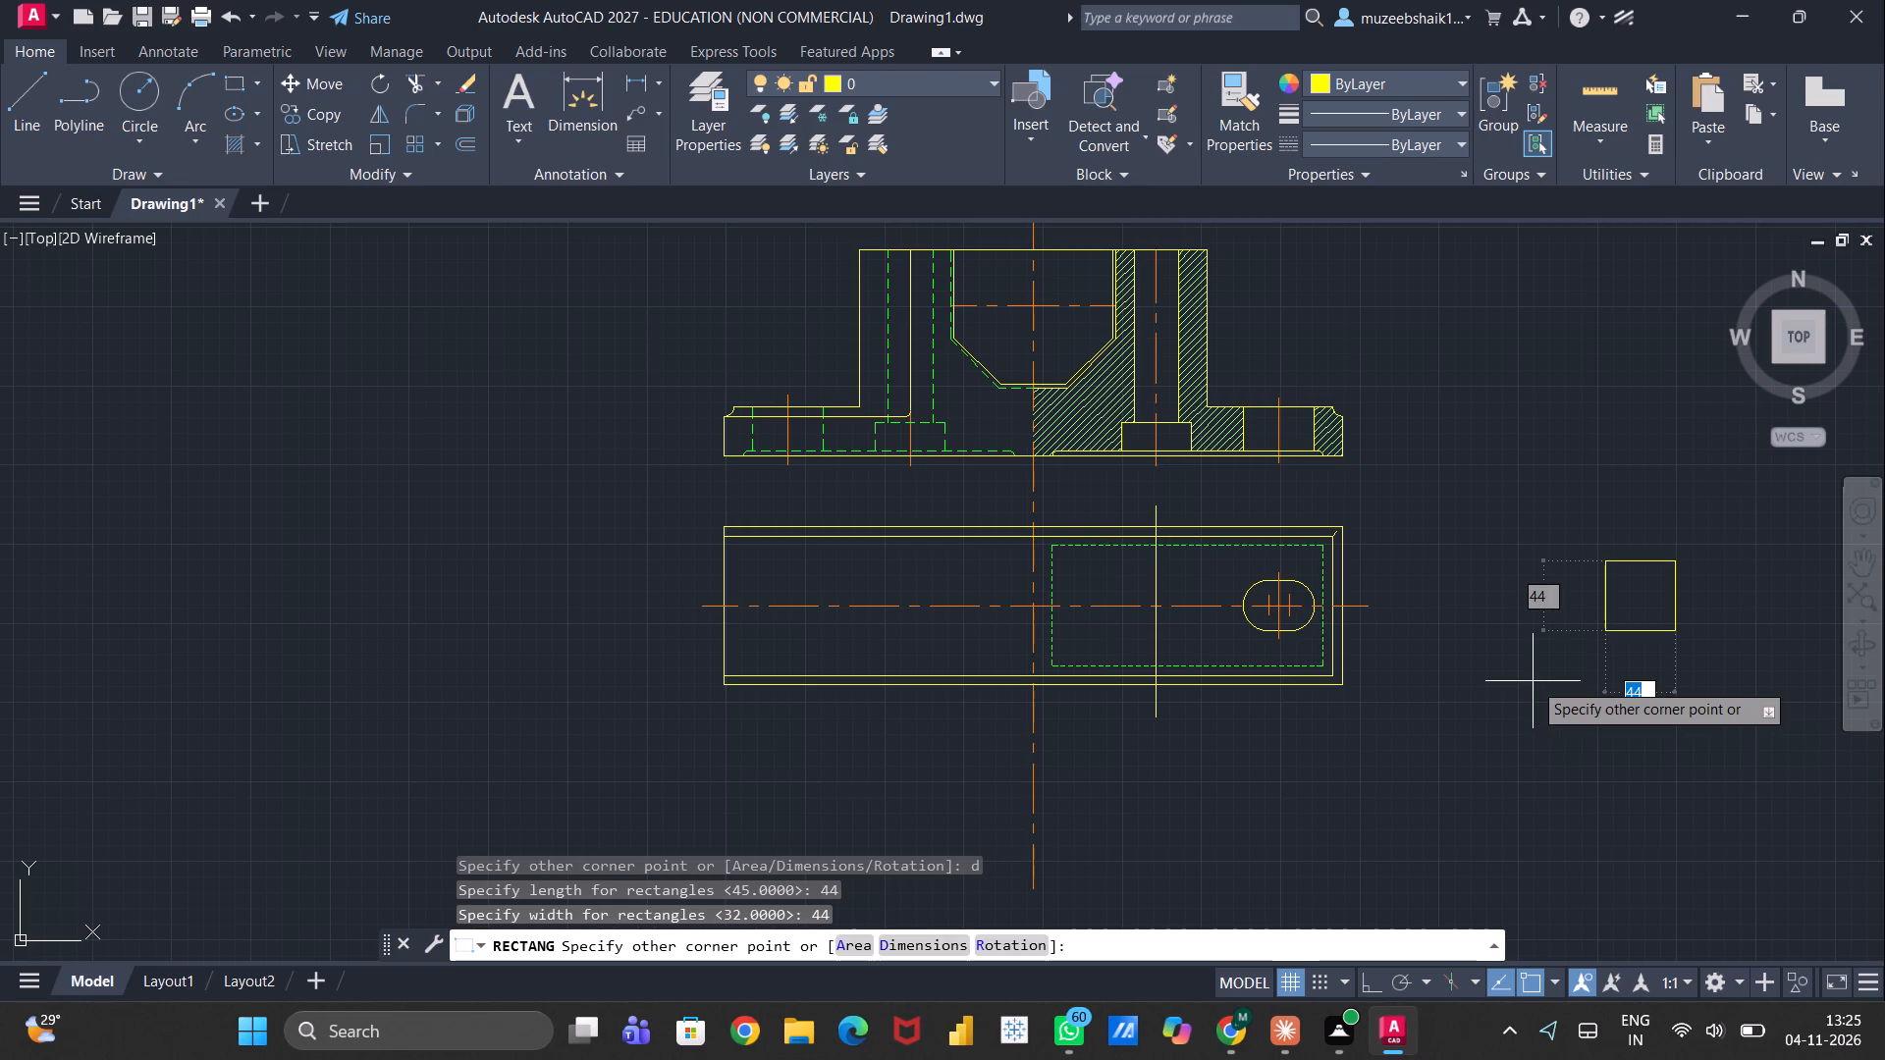
click(1610, 724)
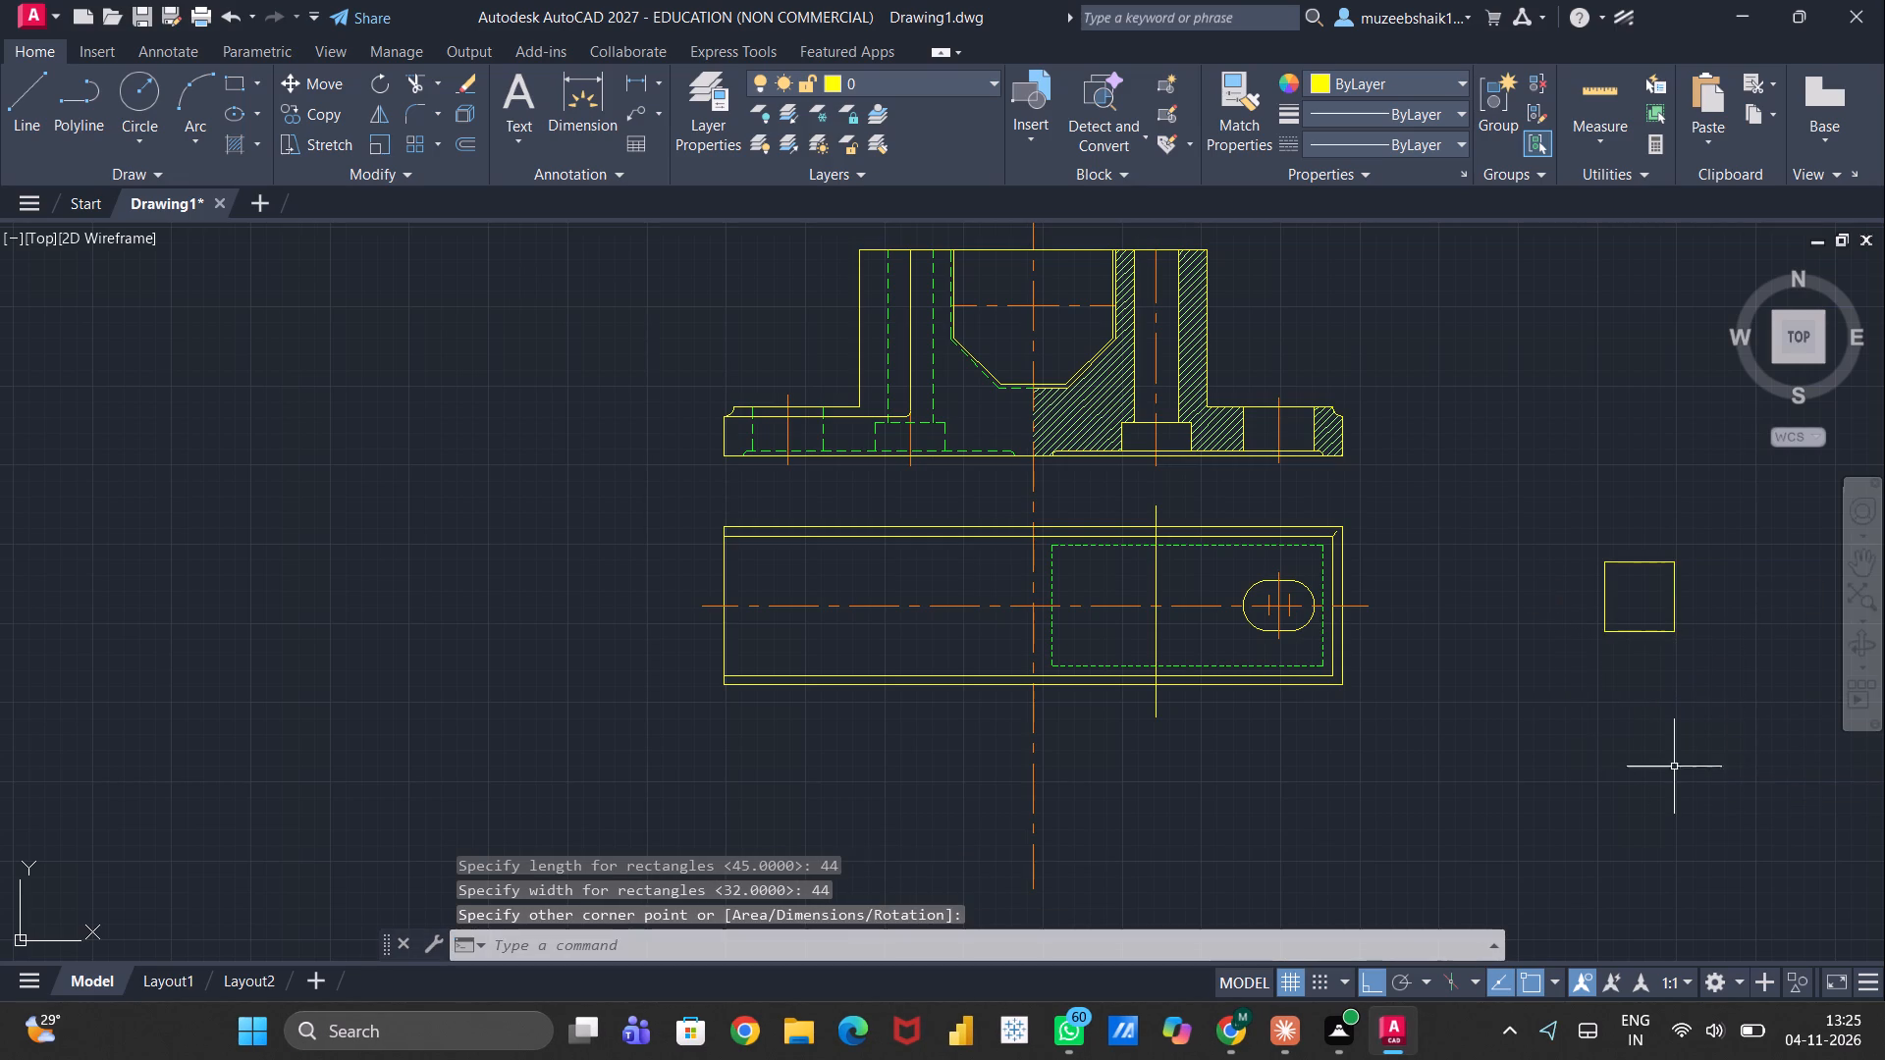
Move the square by its center, with Ortho off, onto the intersection of the plan view's new vertical line and horizontal centerline.
click(1676, 578)
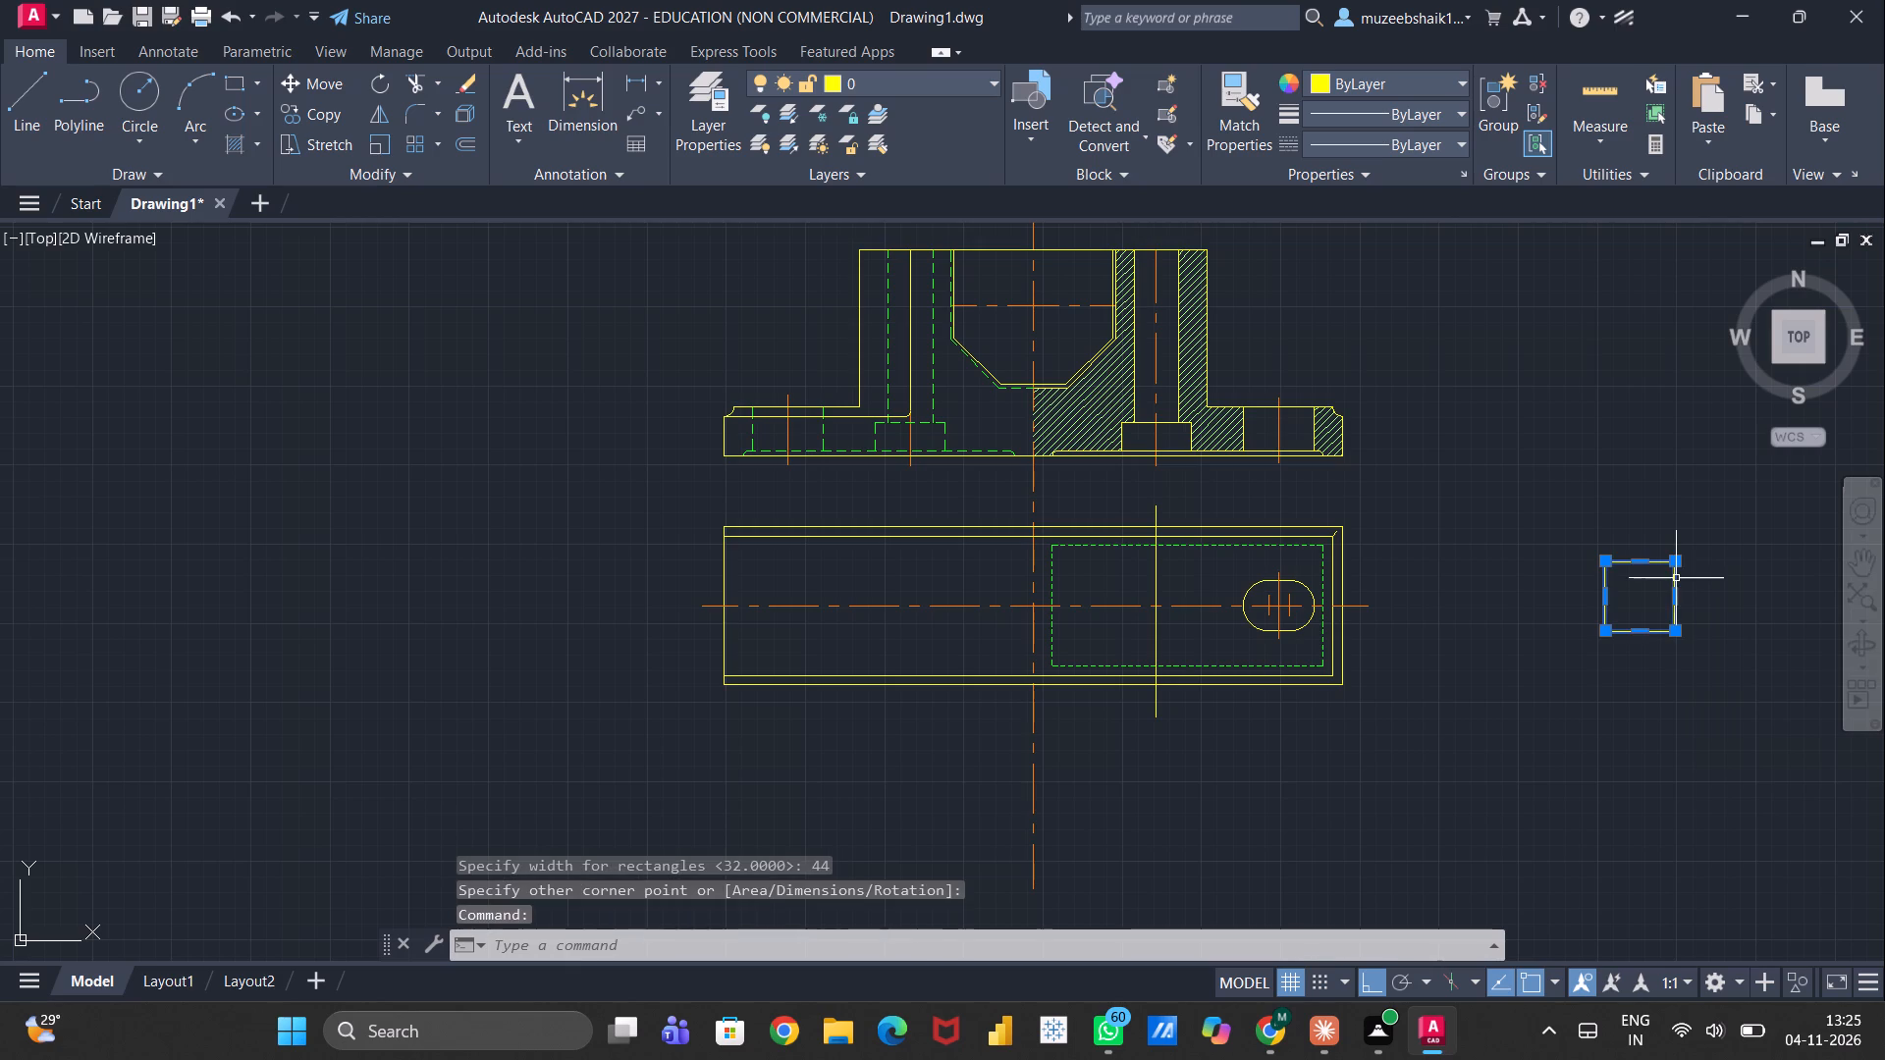
key(m)
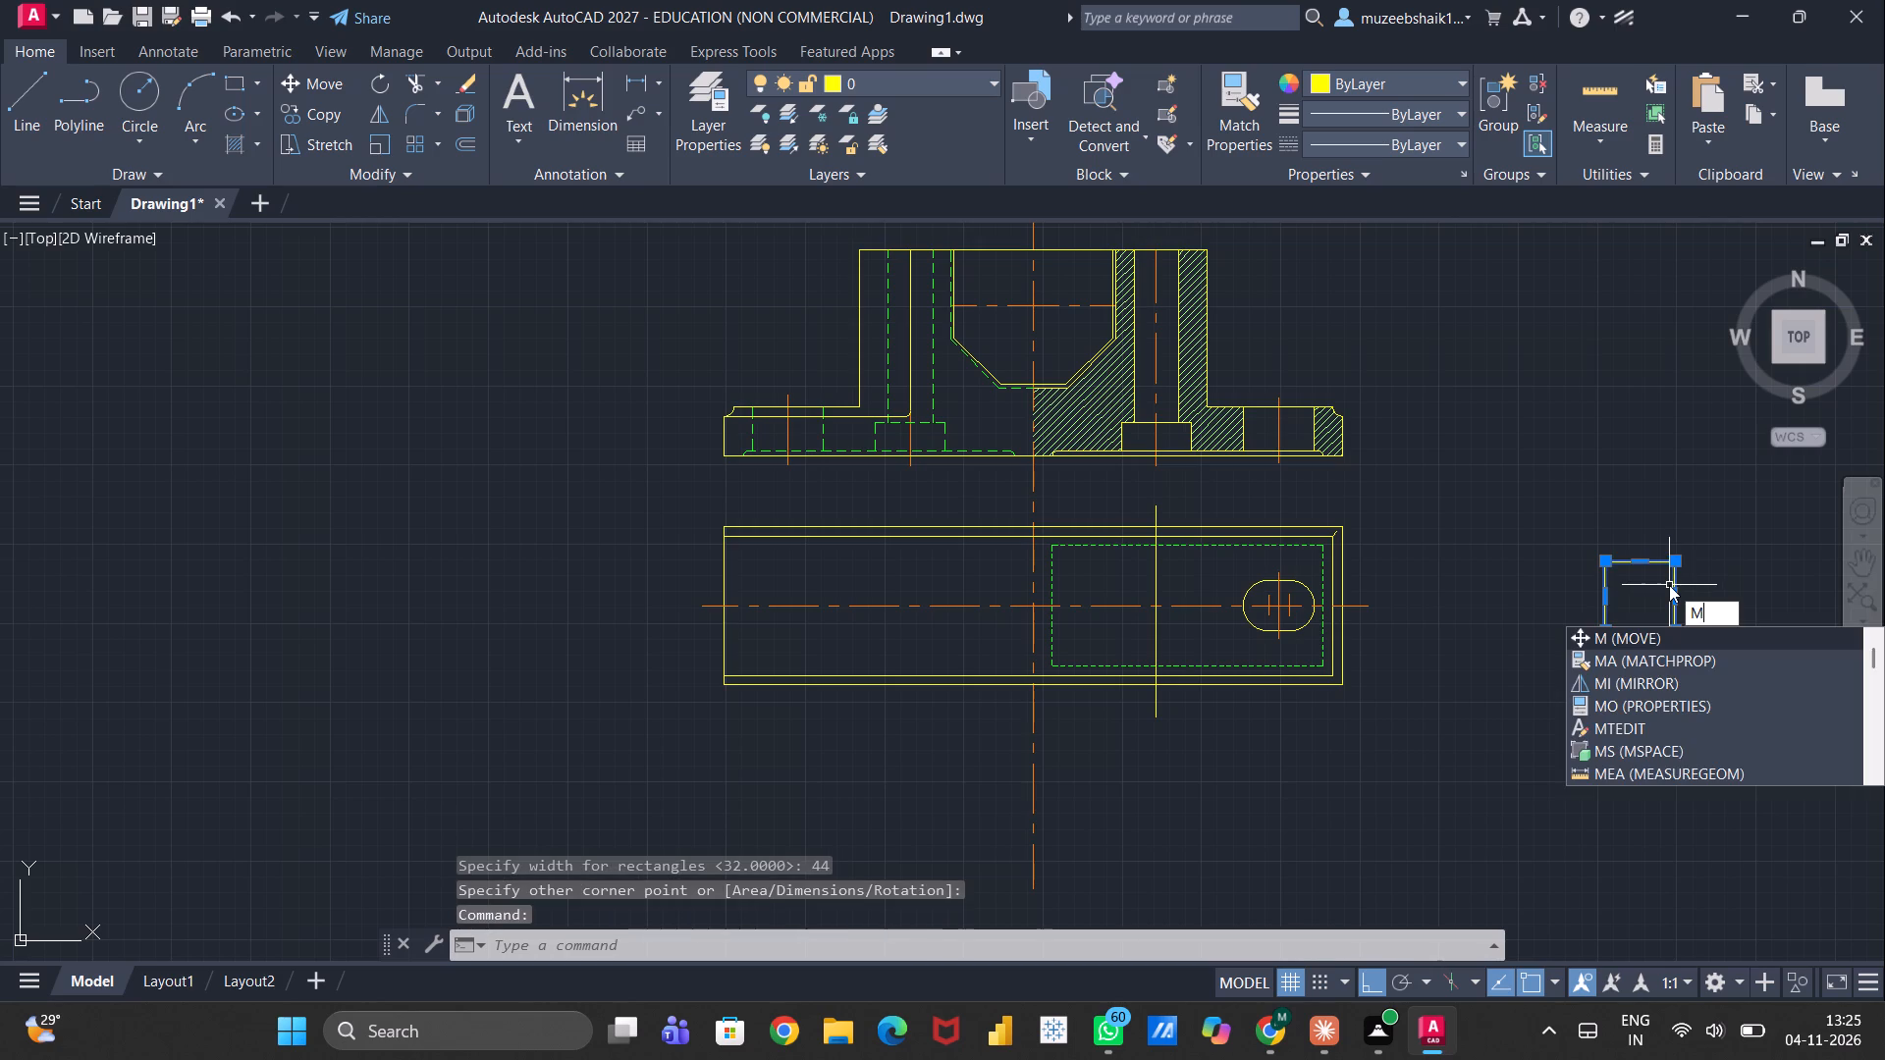
key(Return)
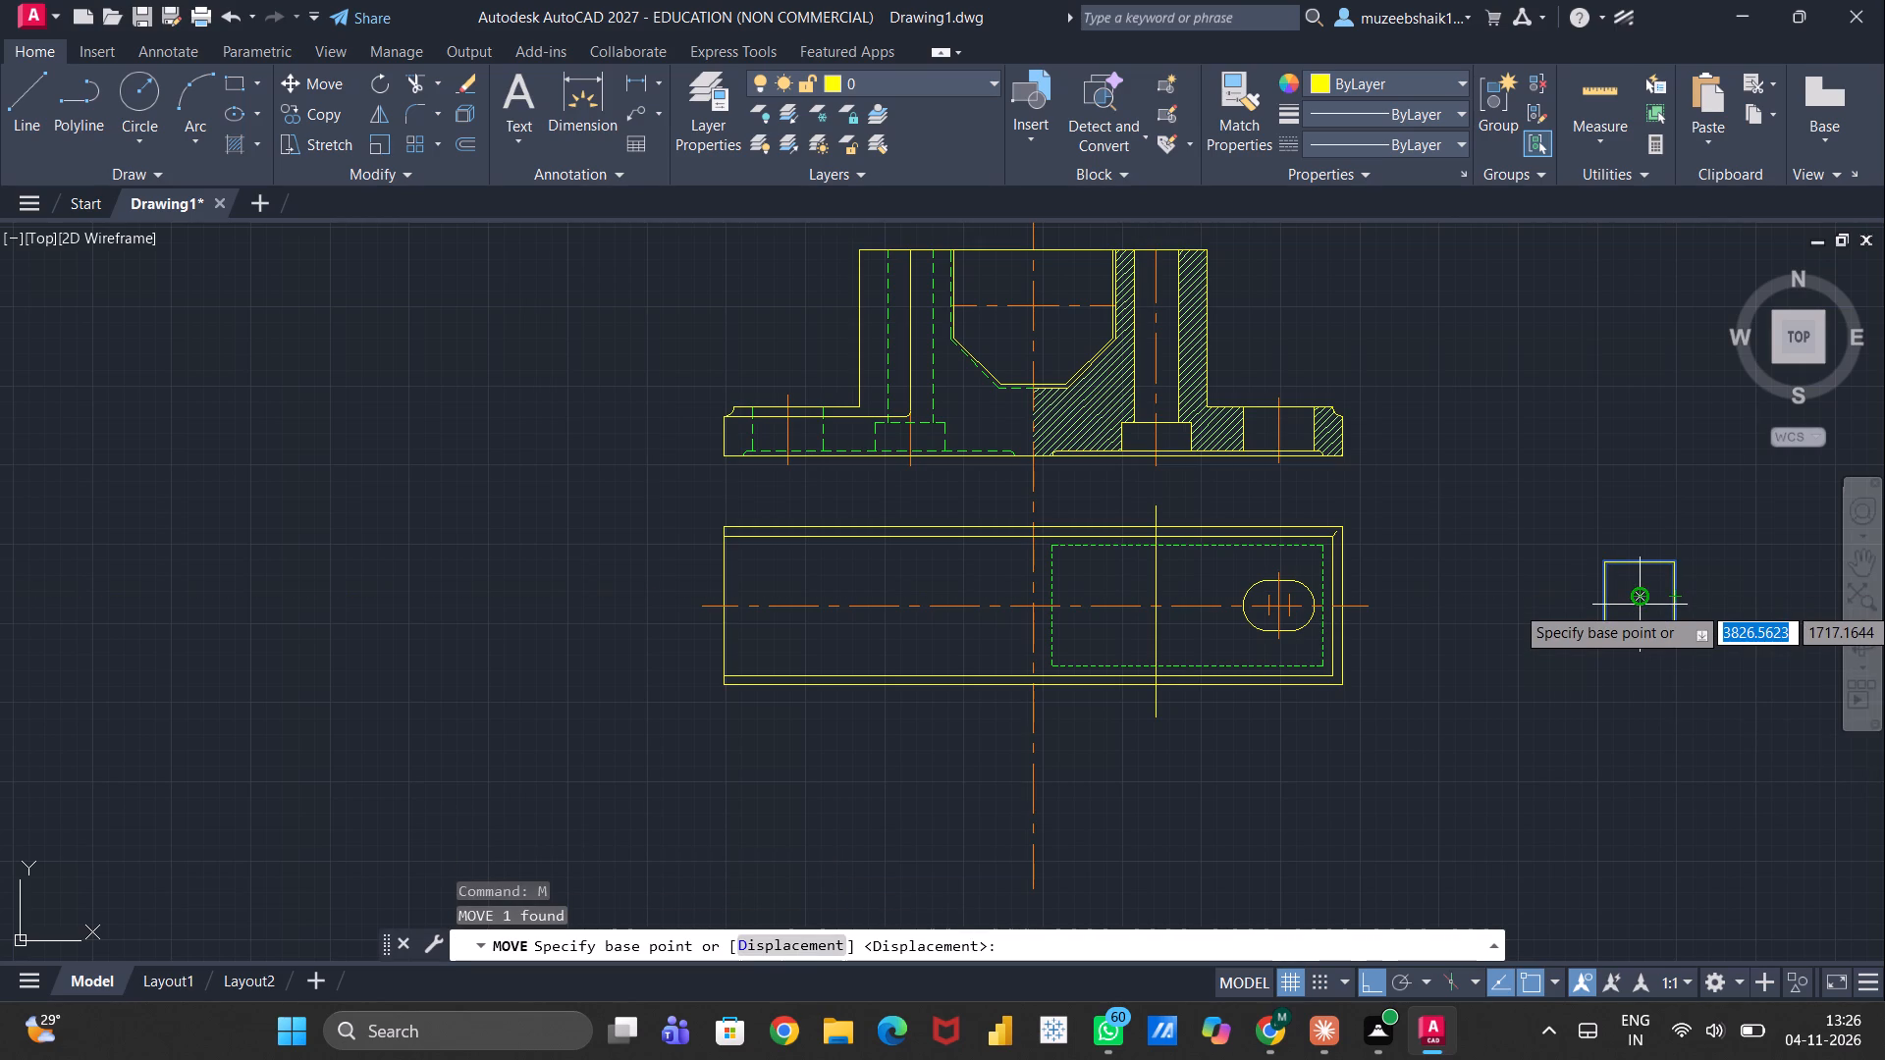
click(1640, 595)
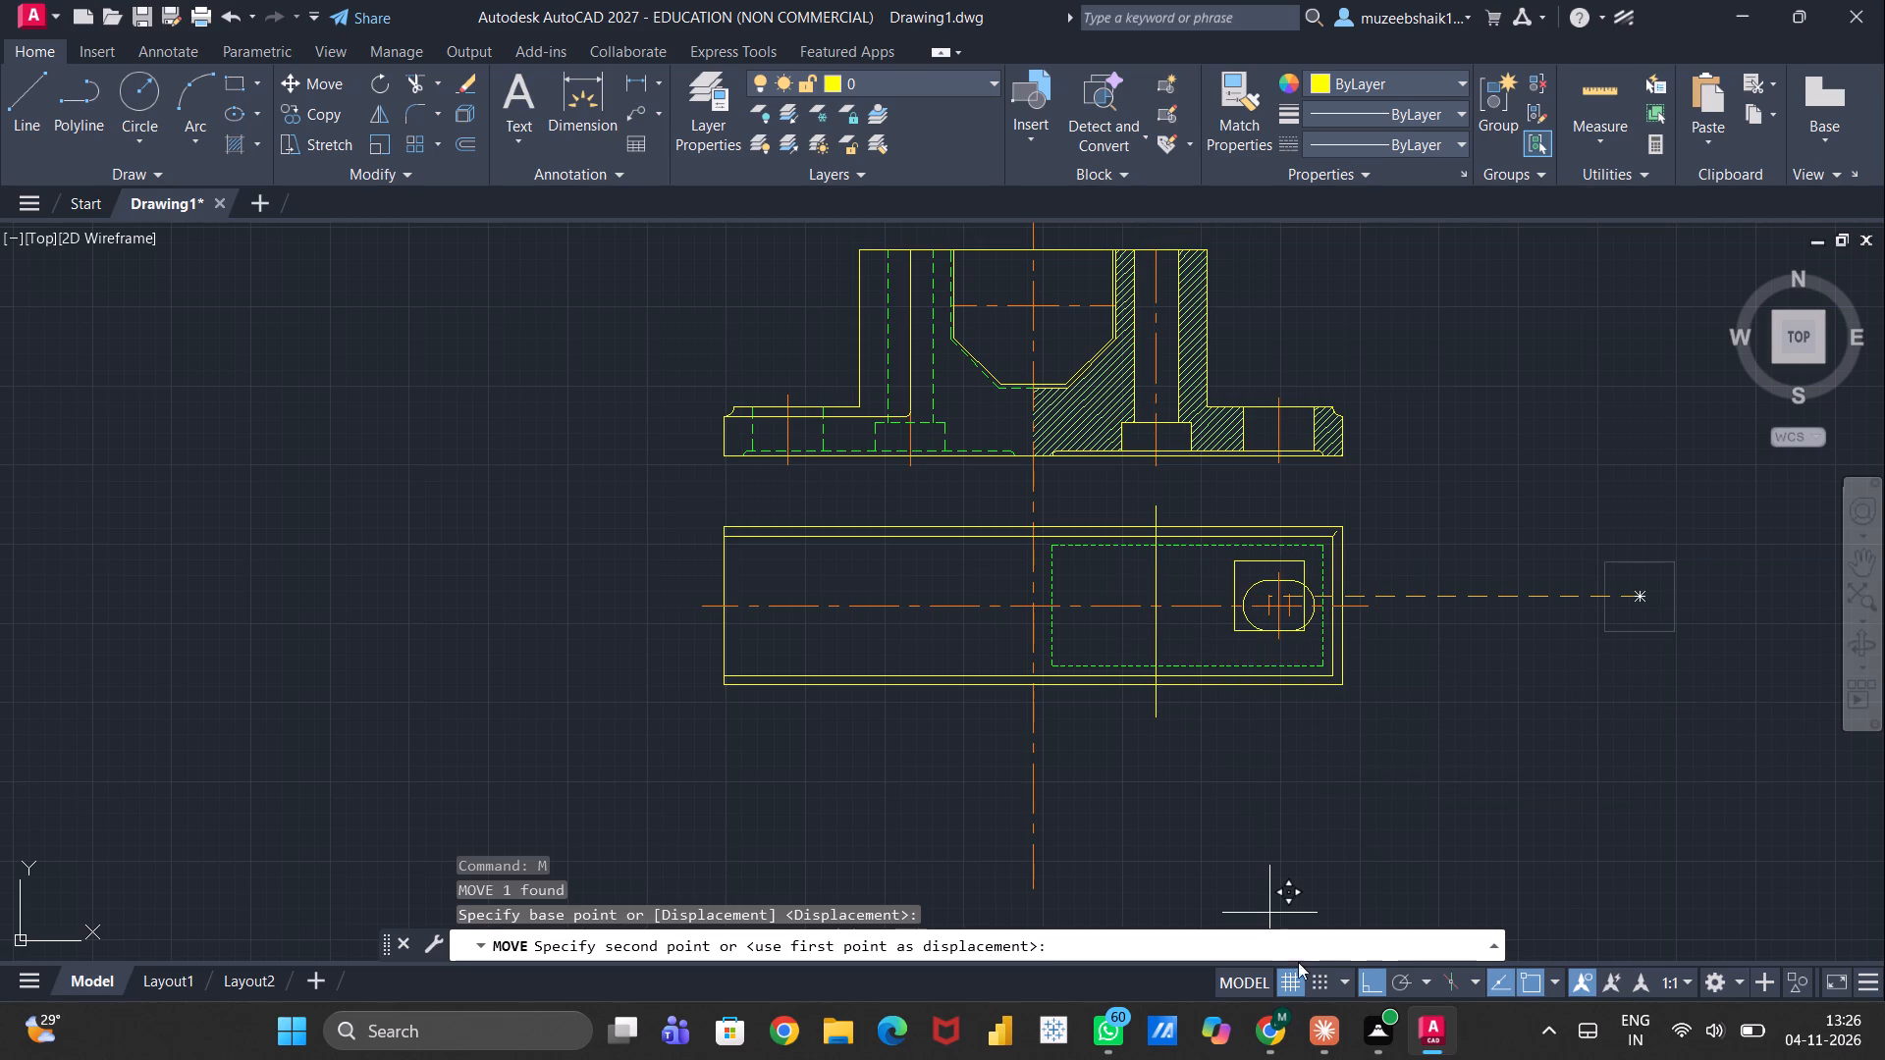
click(1366, 984)
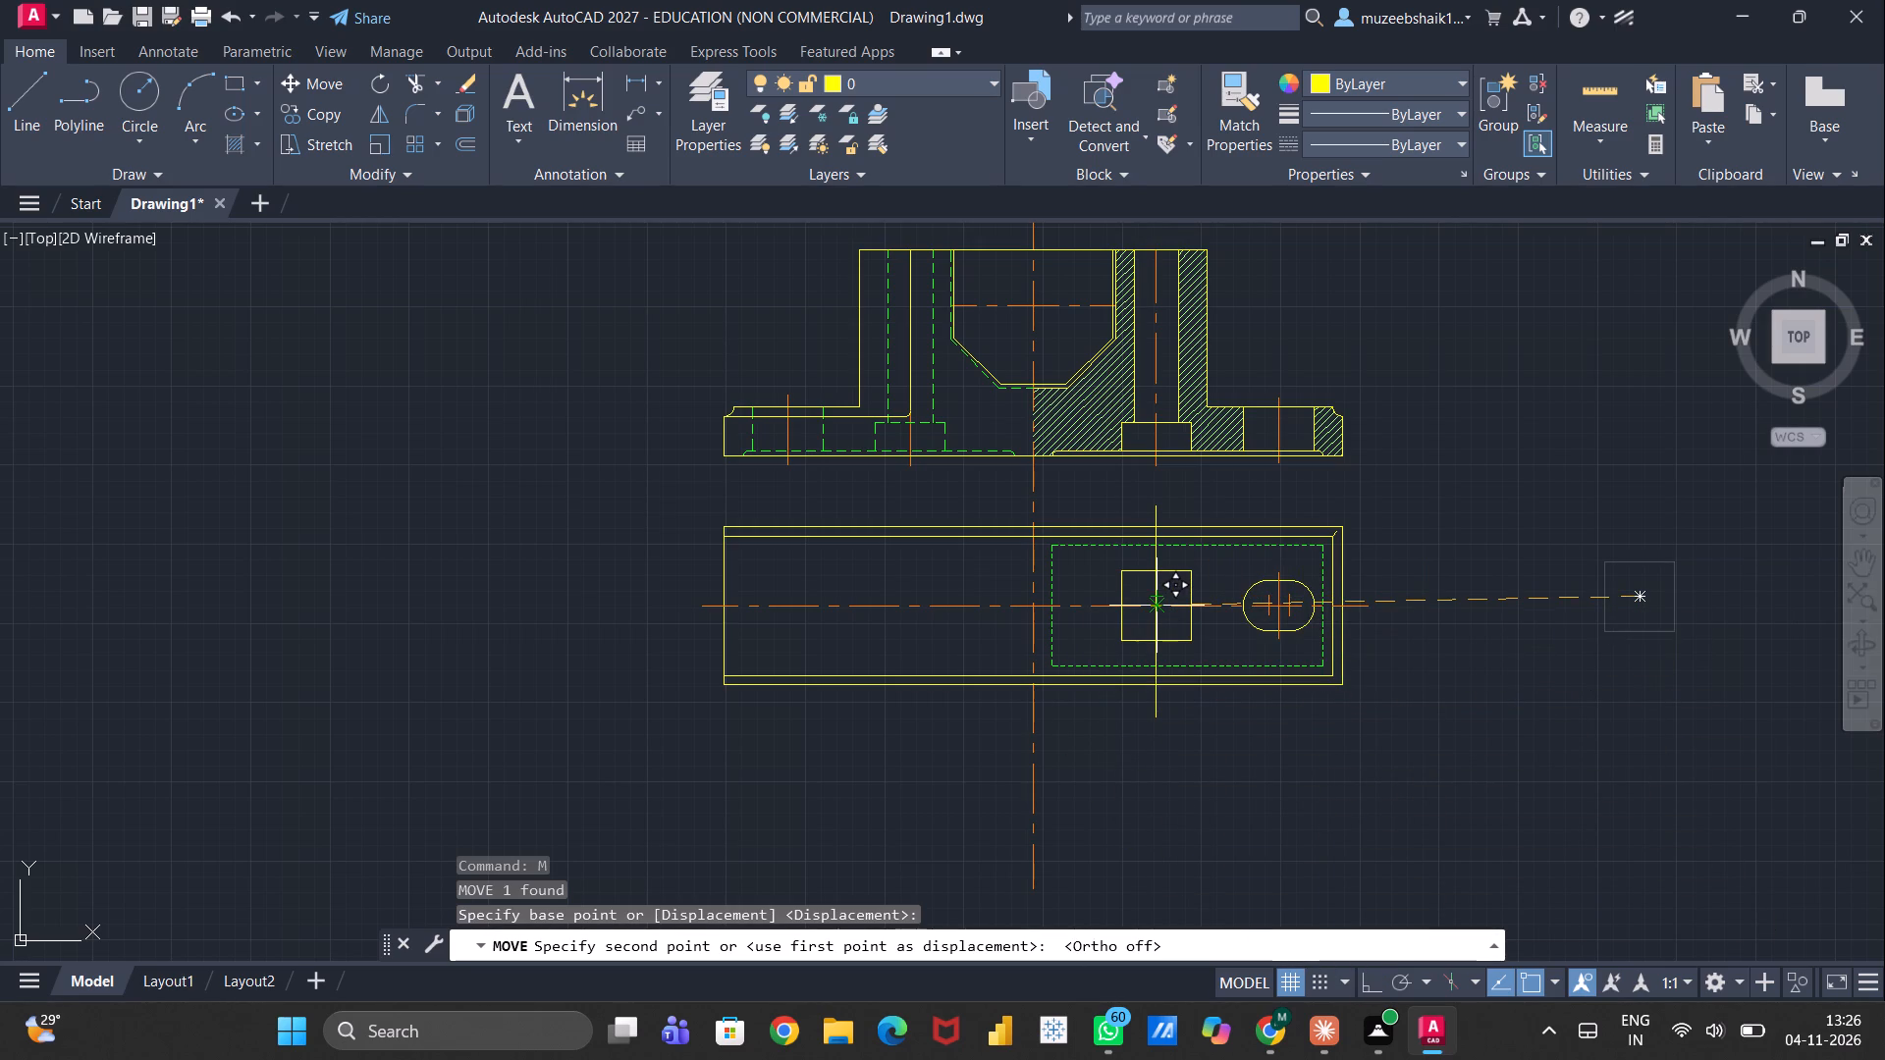
click(1150, 607)
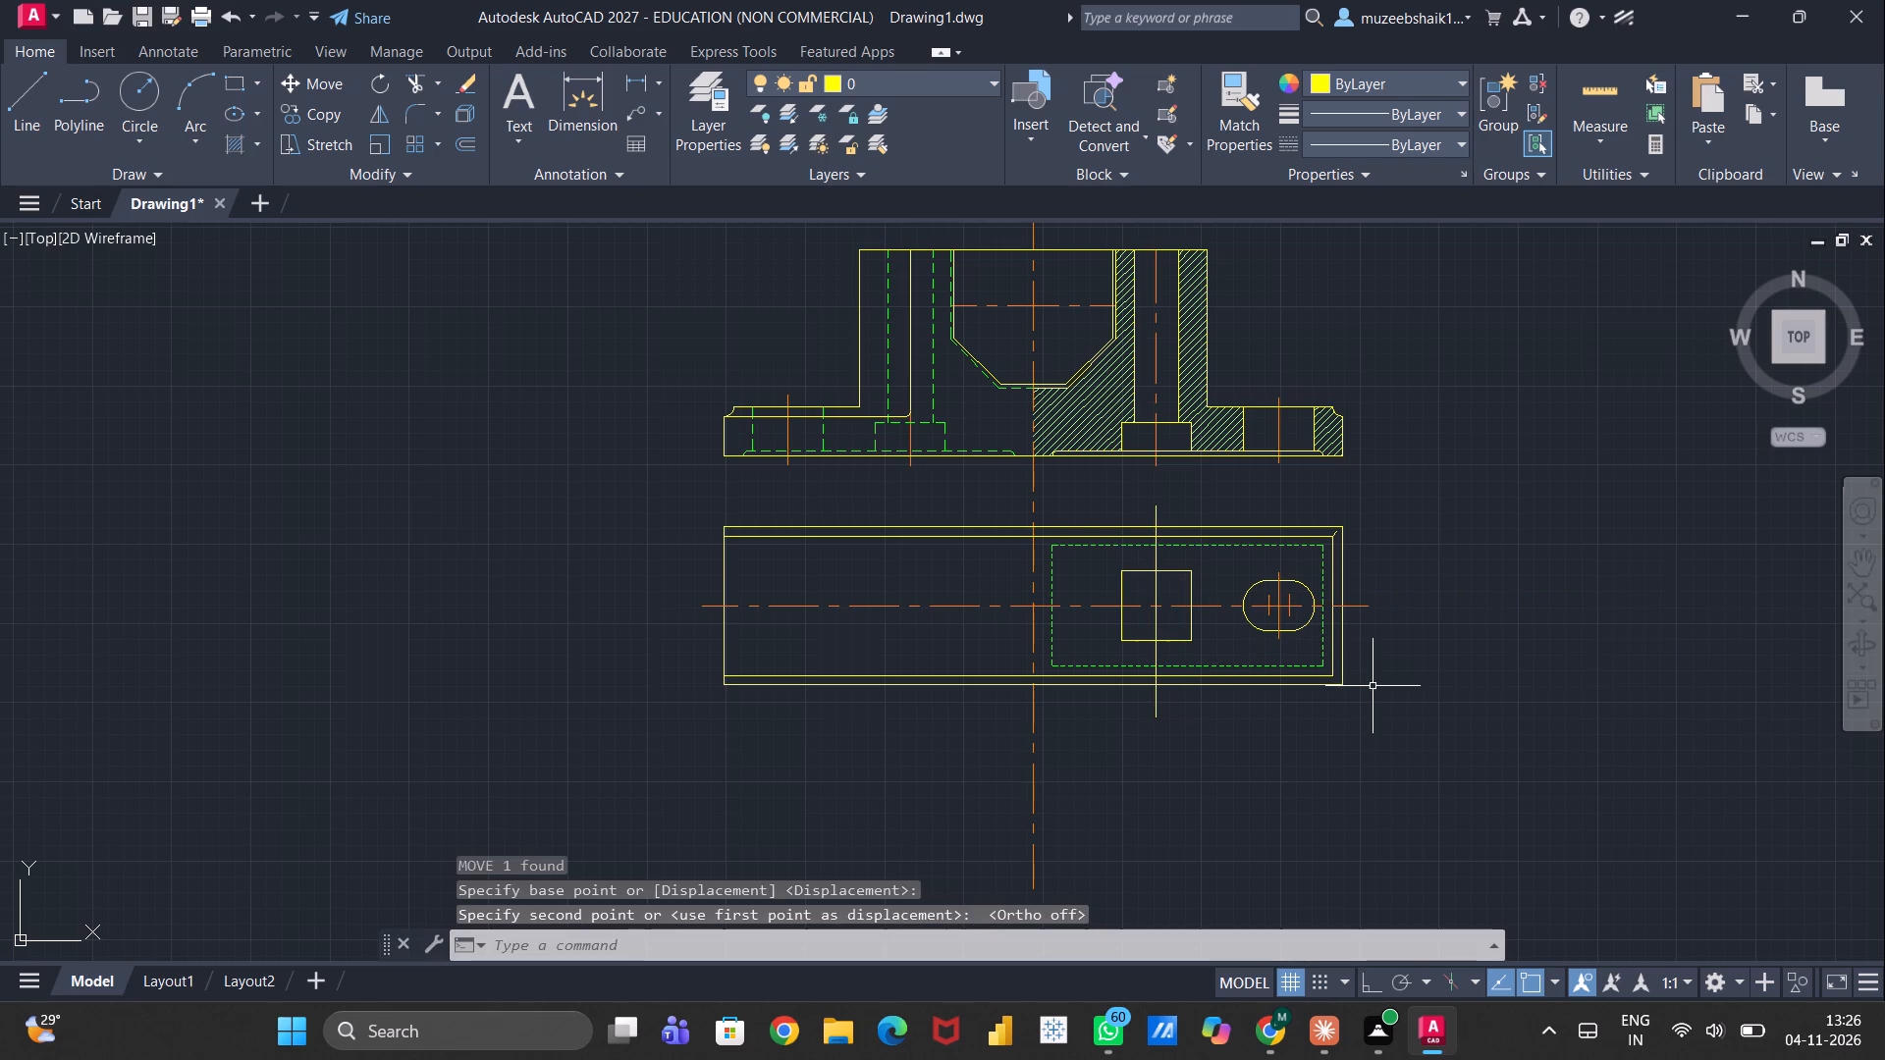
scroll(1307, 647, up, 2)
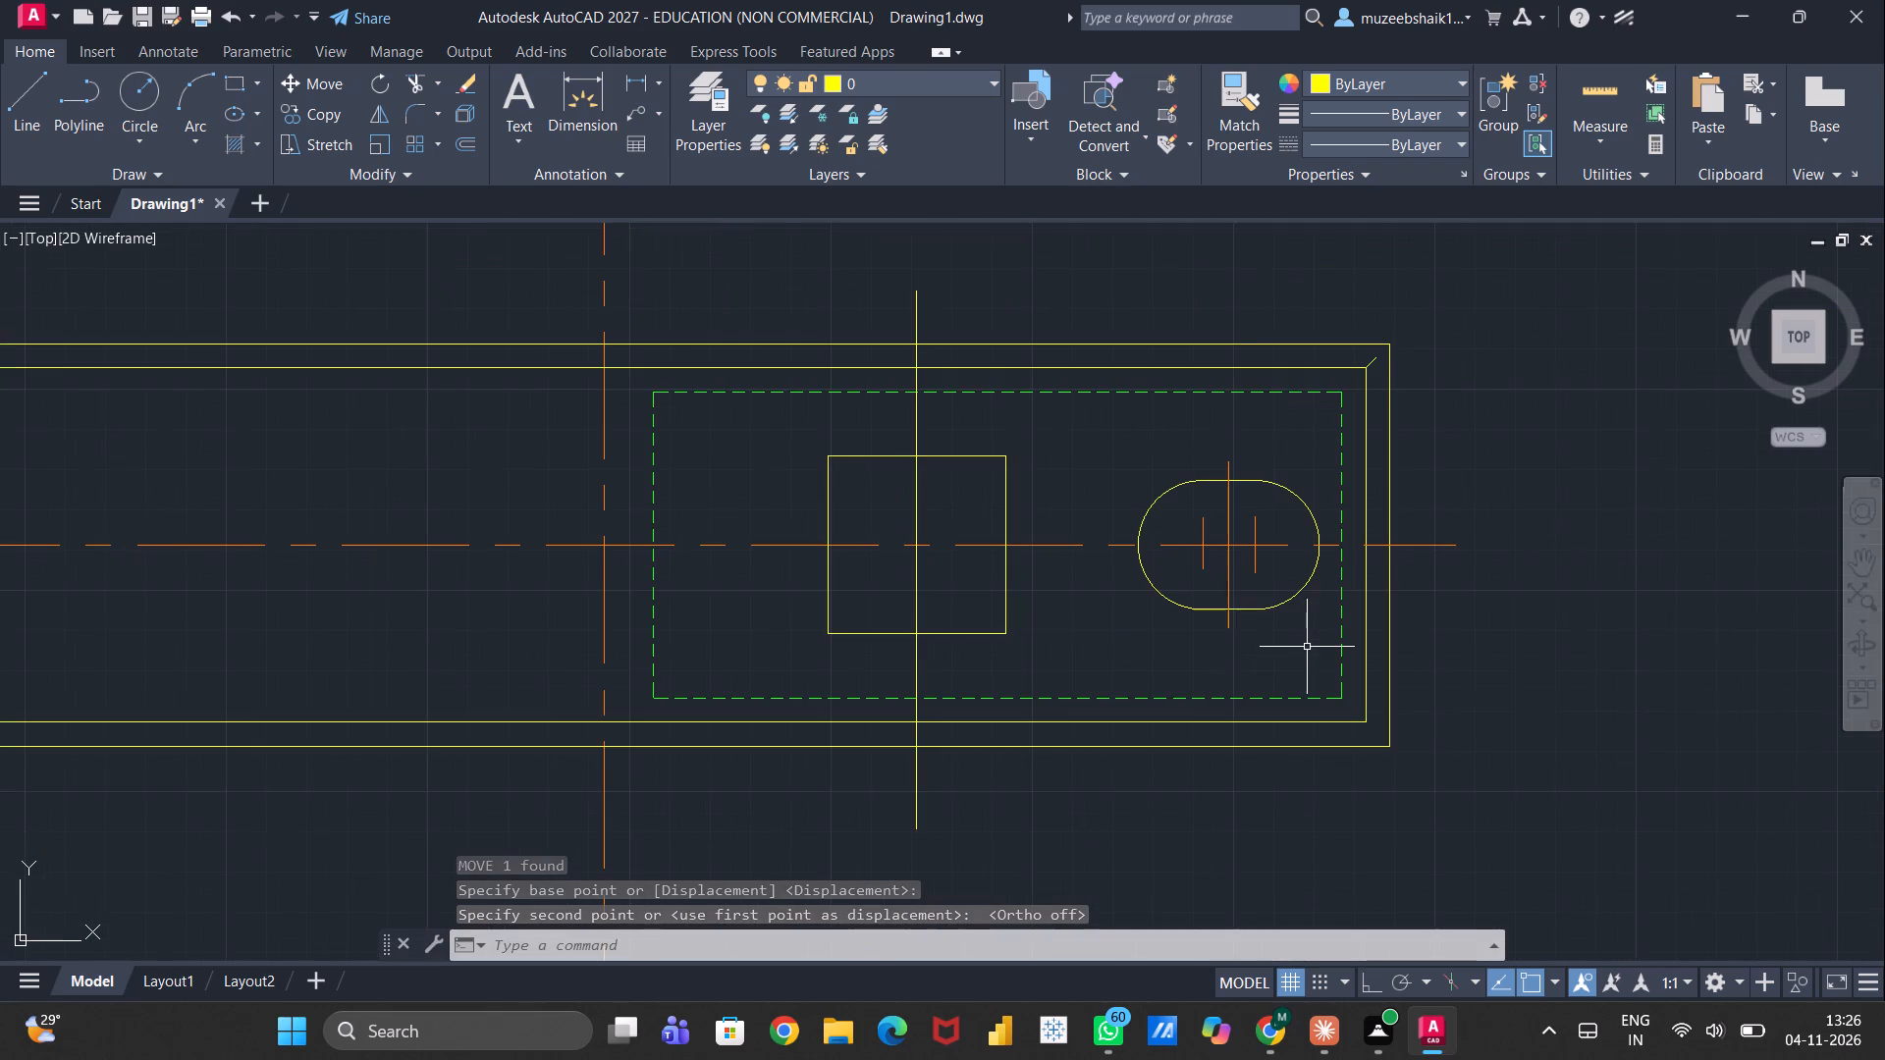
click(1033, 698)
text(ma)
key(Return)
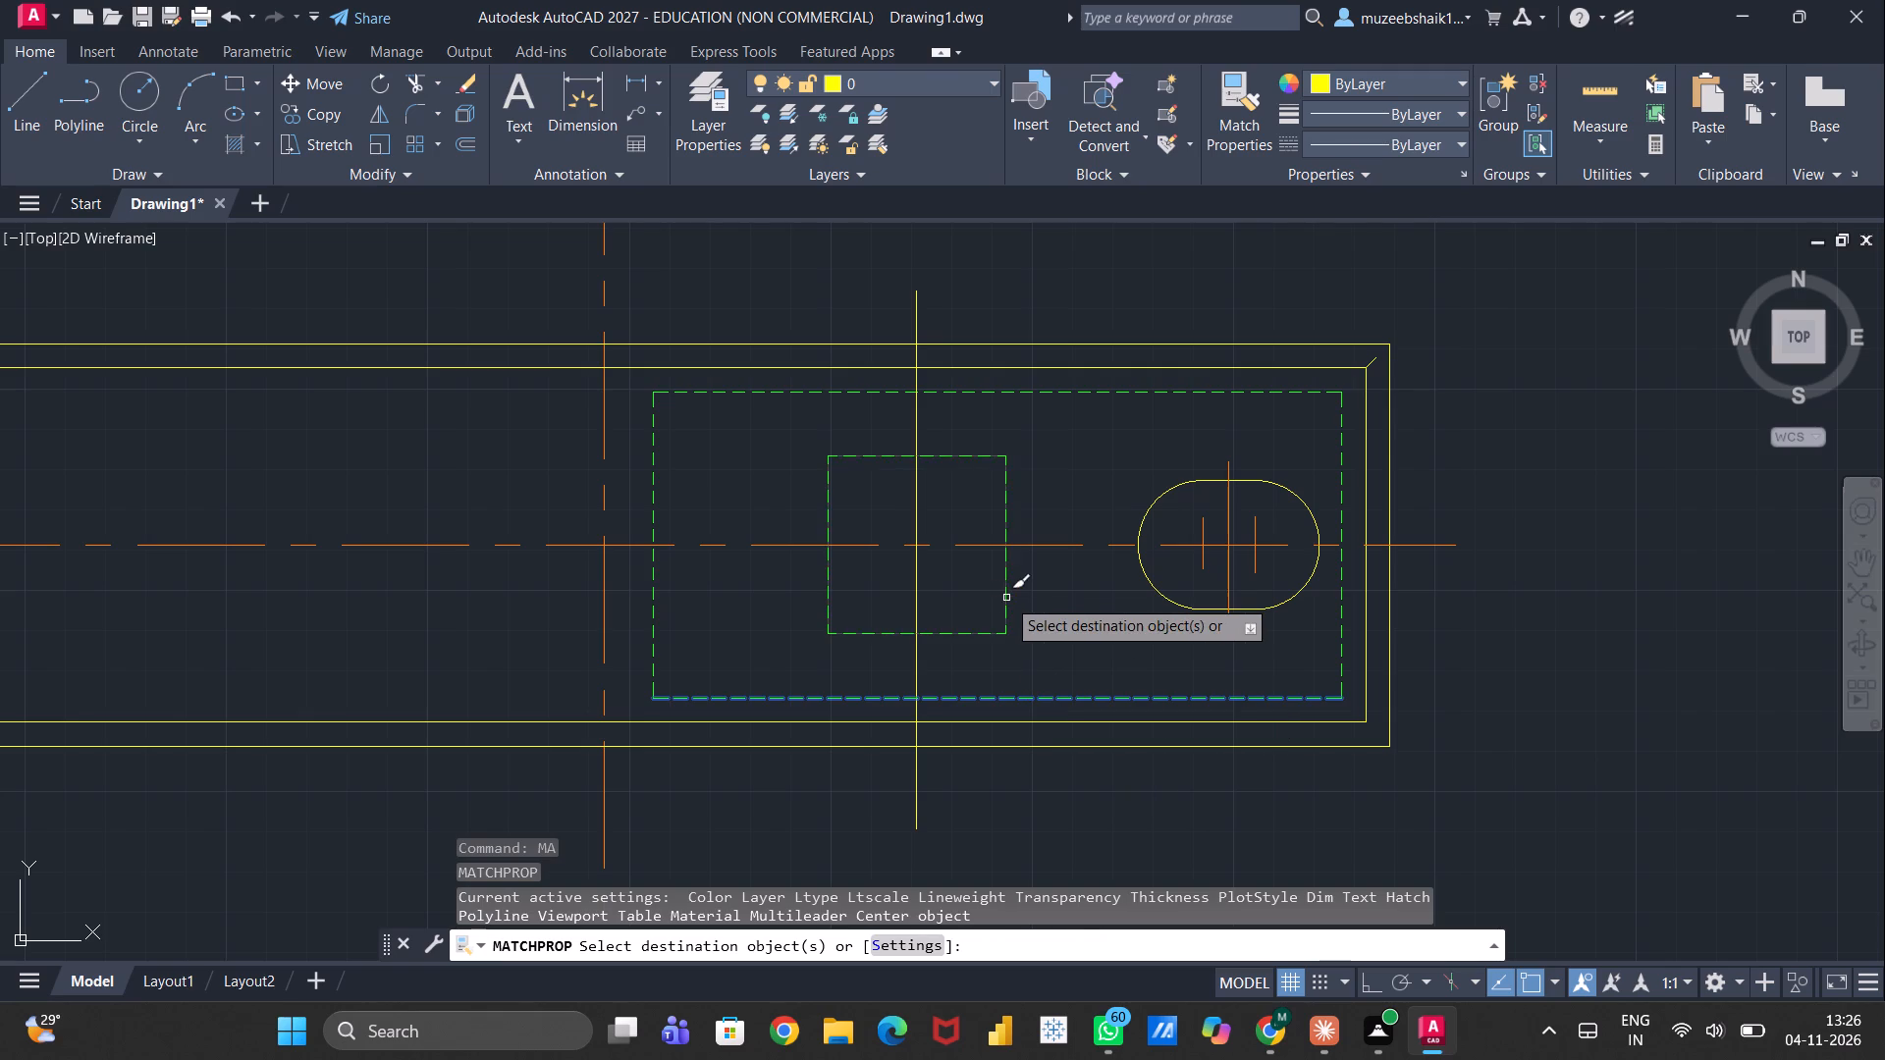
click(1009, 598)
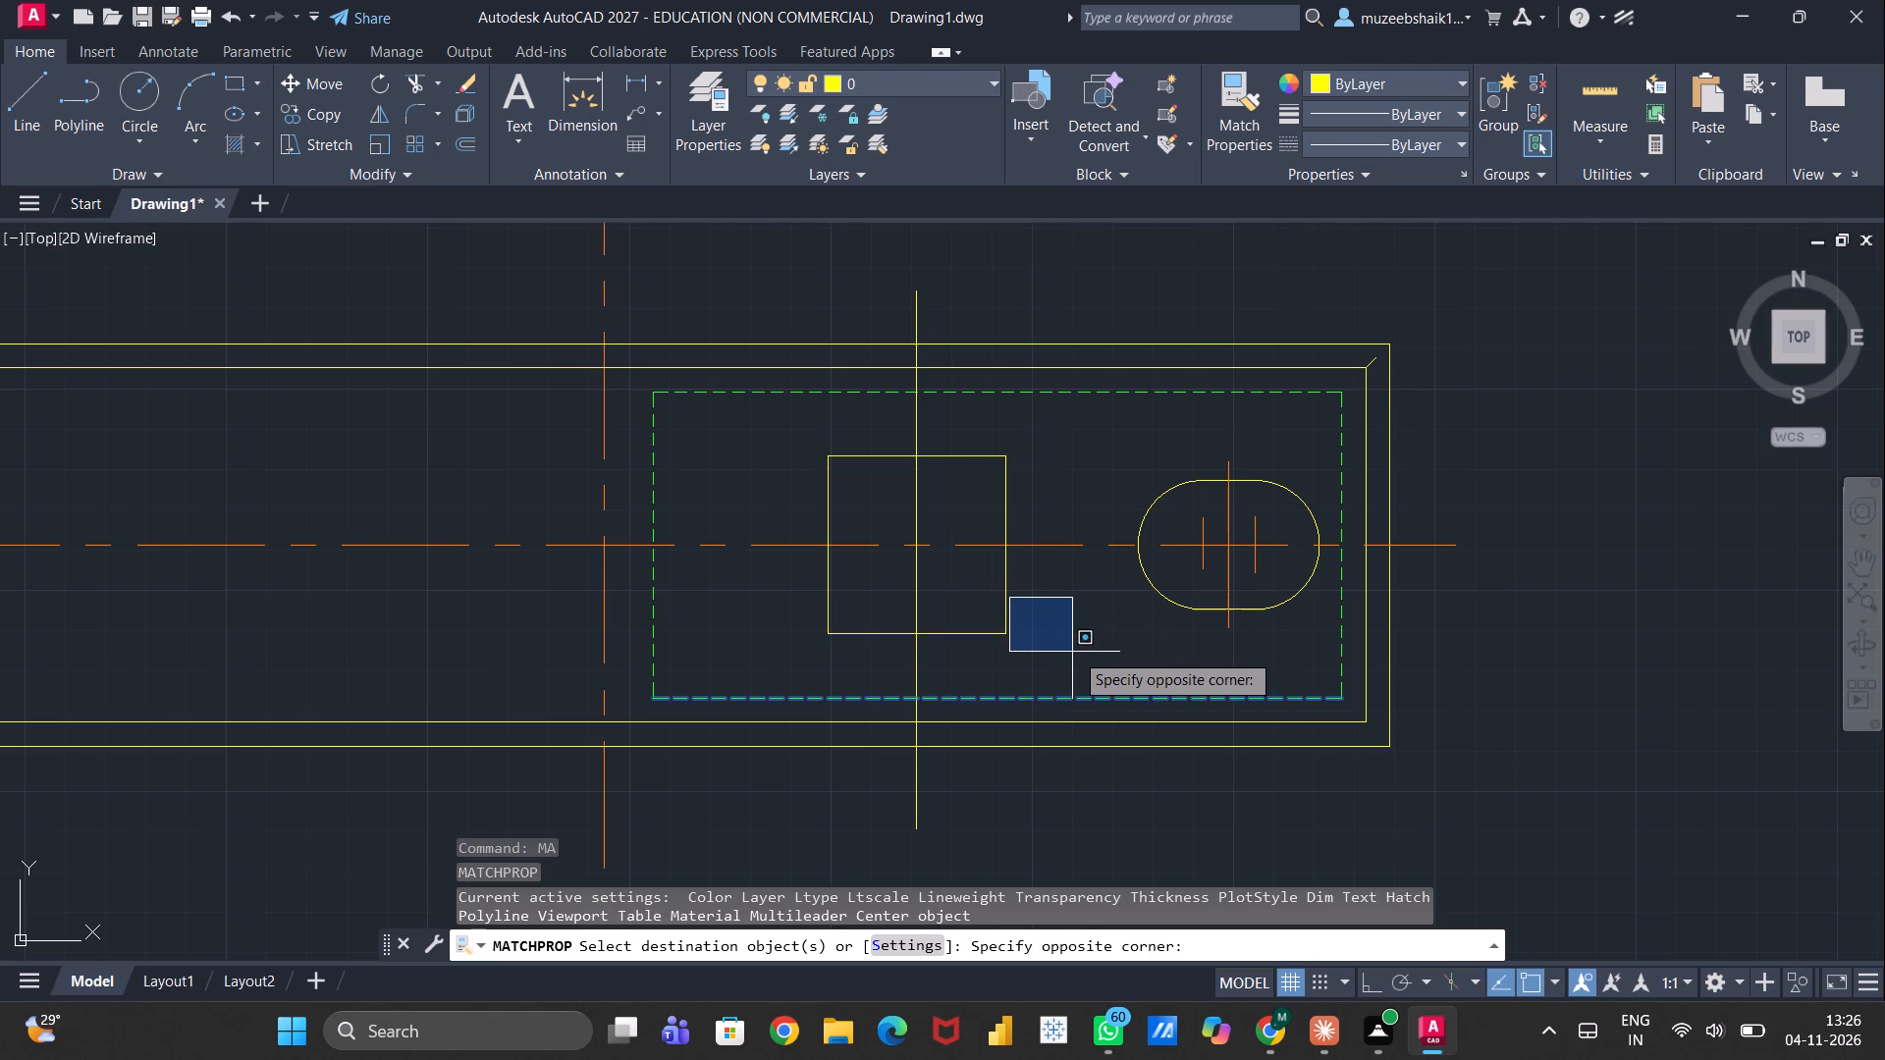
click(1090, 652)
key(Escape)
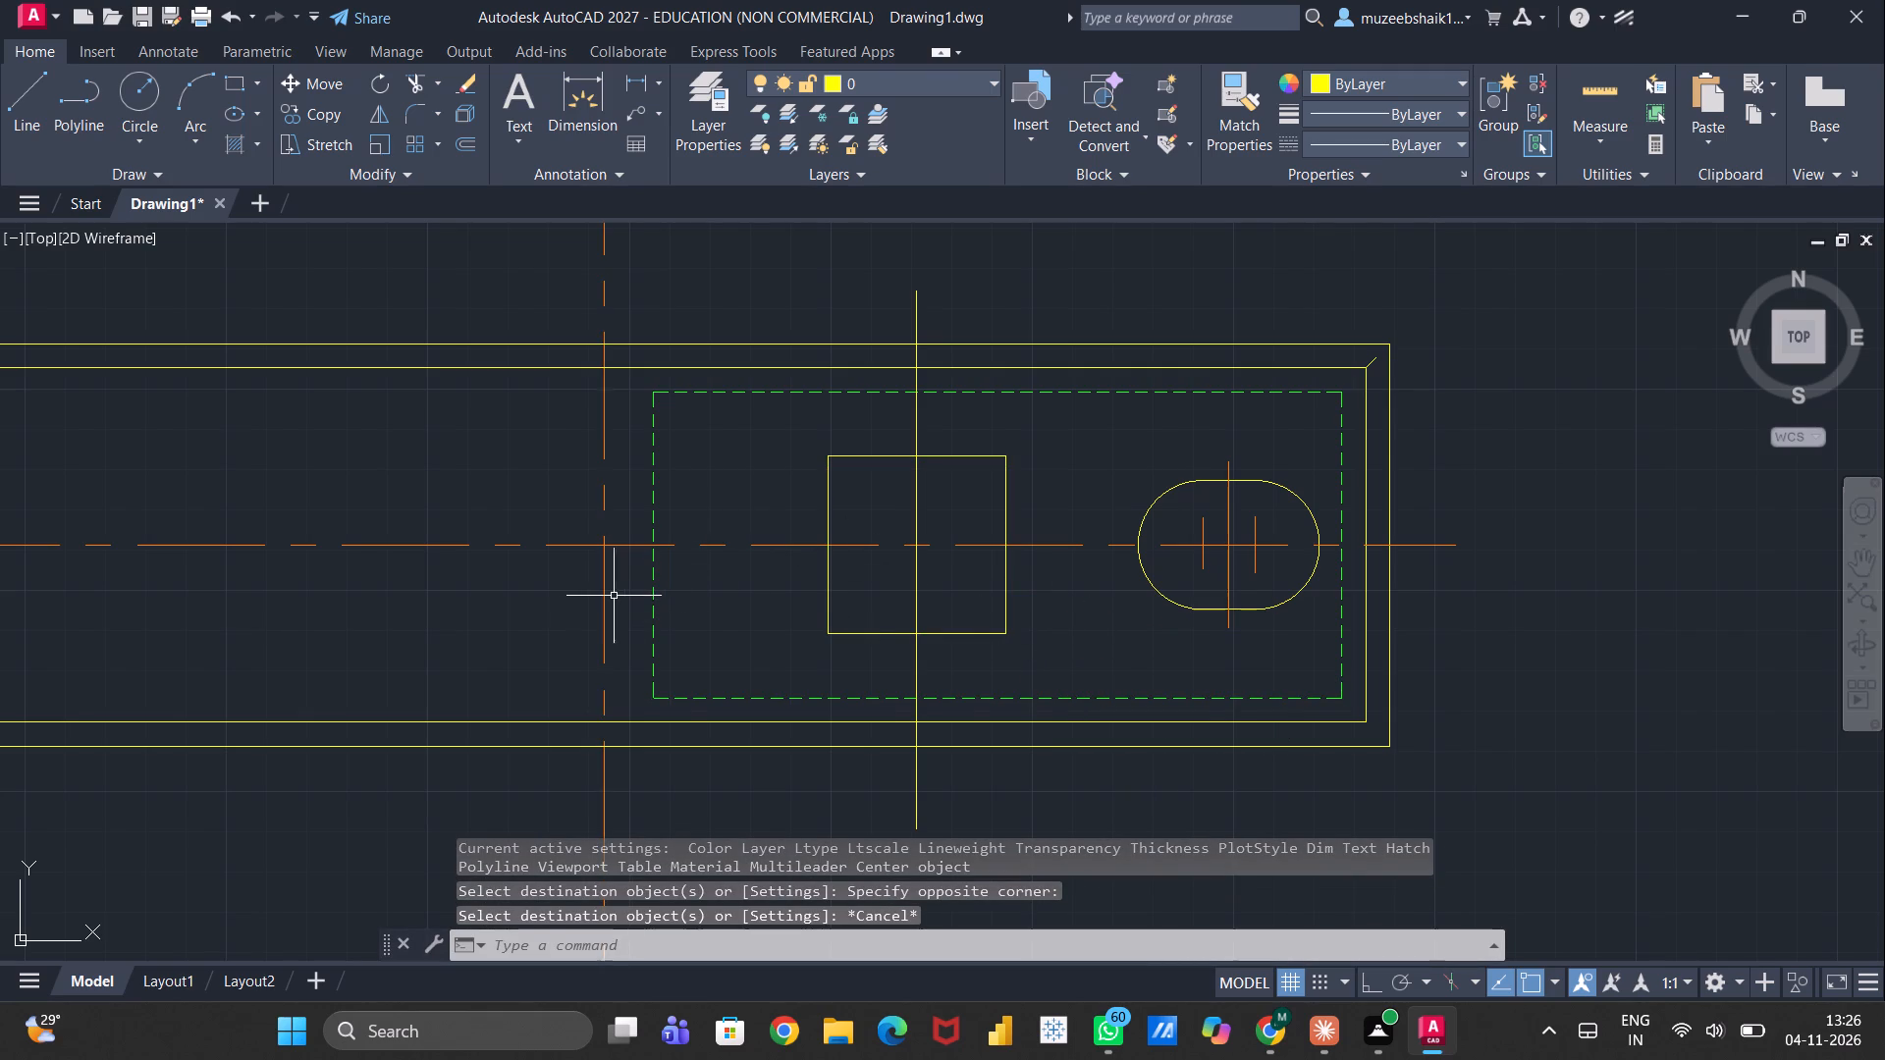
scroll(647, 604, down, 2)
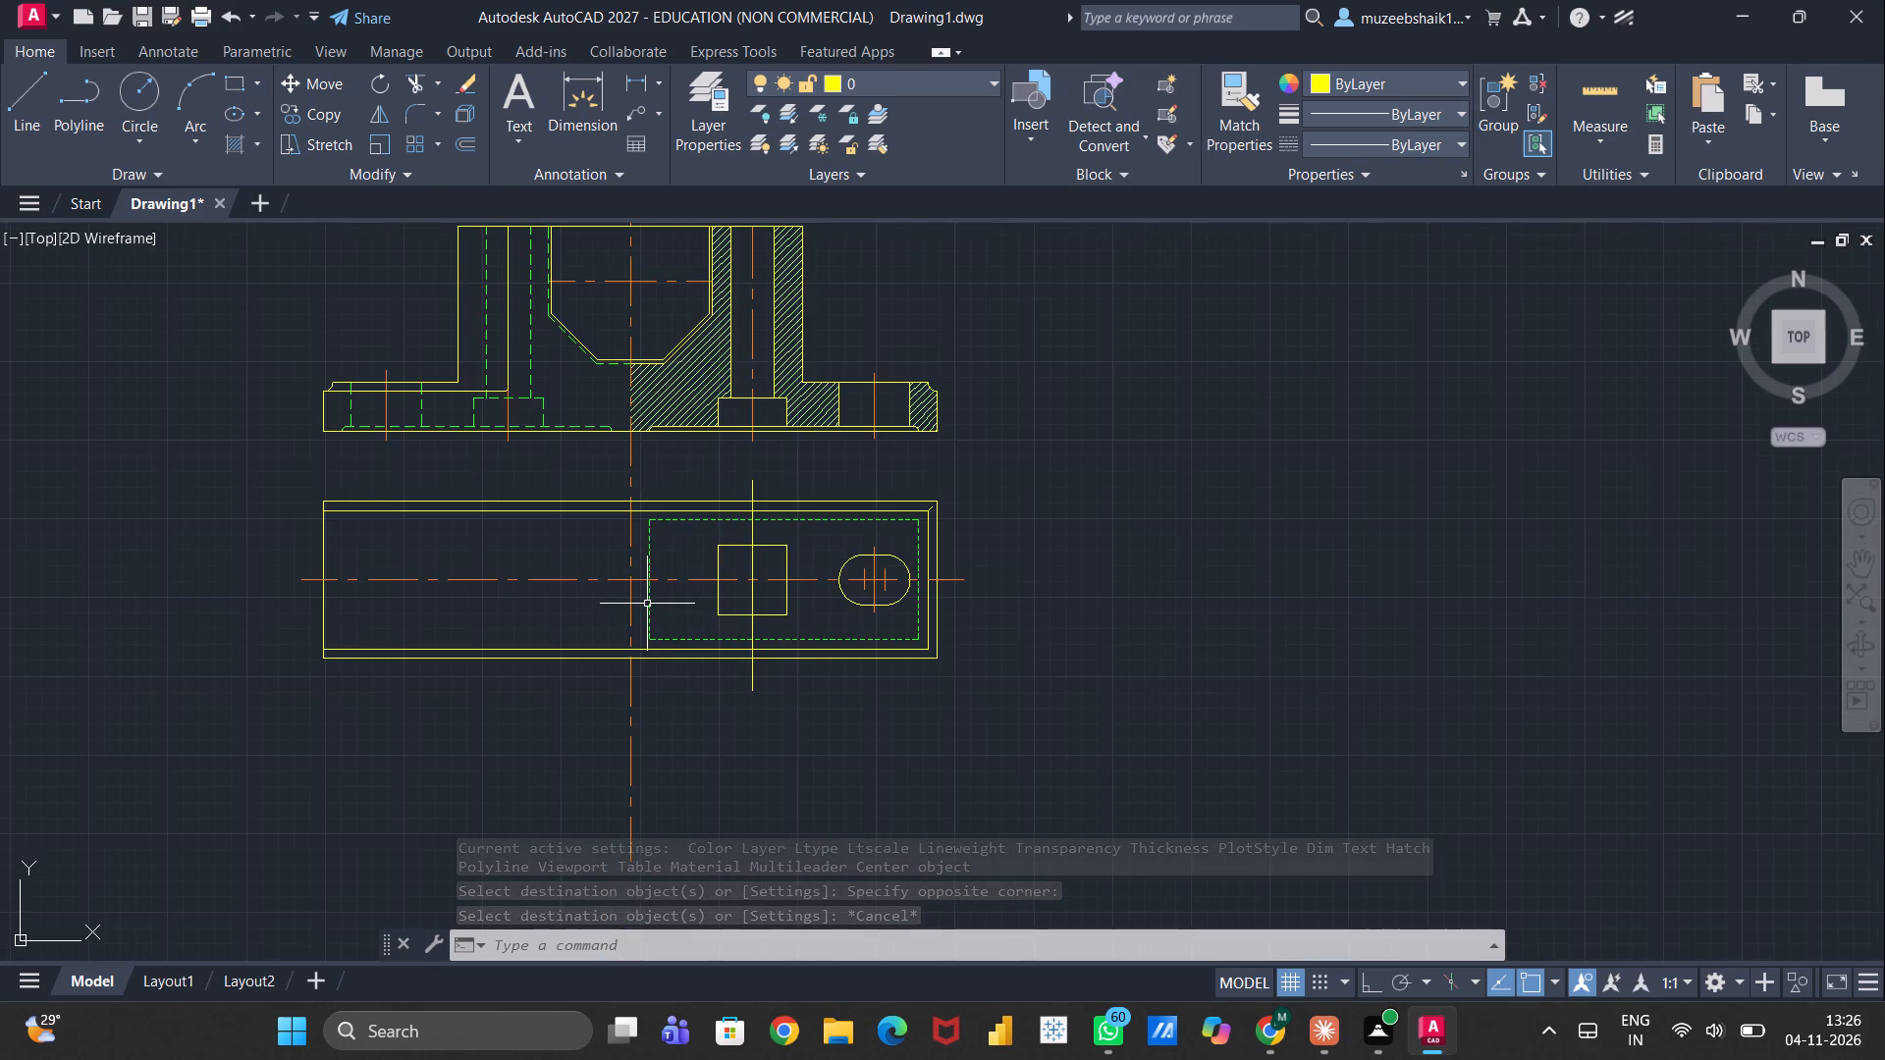
Match the properties of the dashed recess rectangle's lower edge onto the 44 by 44 square in the plan view.
scroll(735, 606, up, 2)
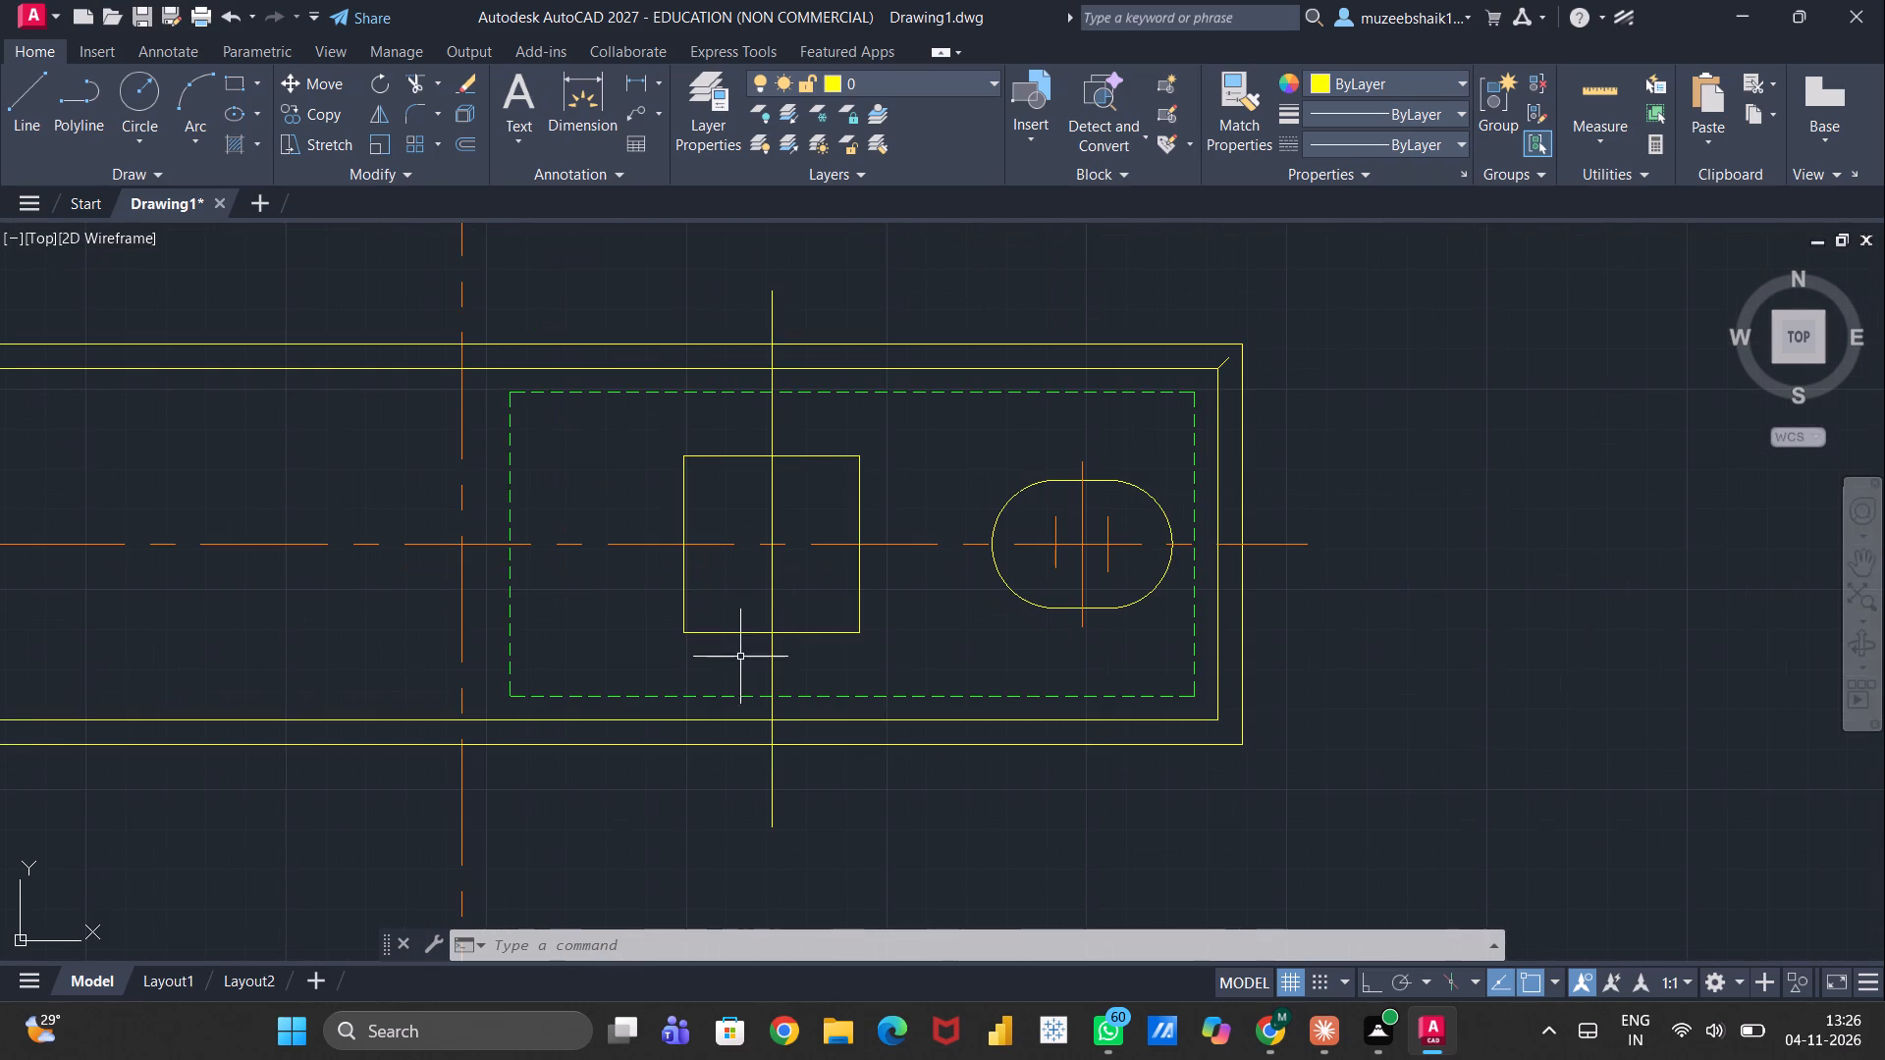
click(685, 698)
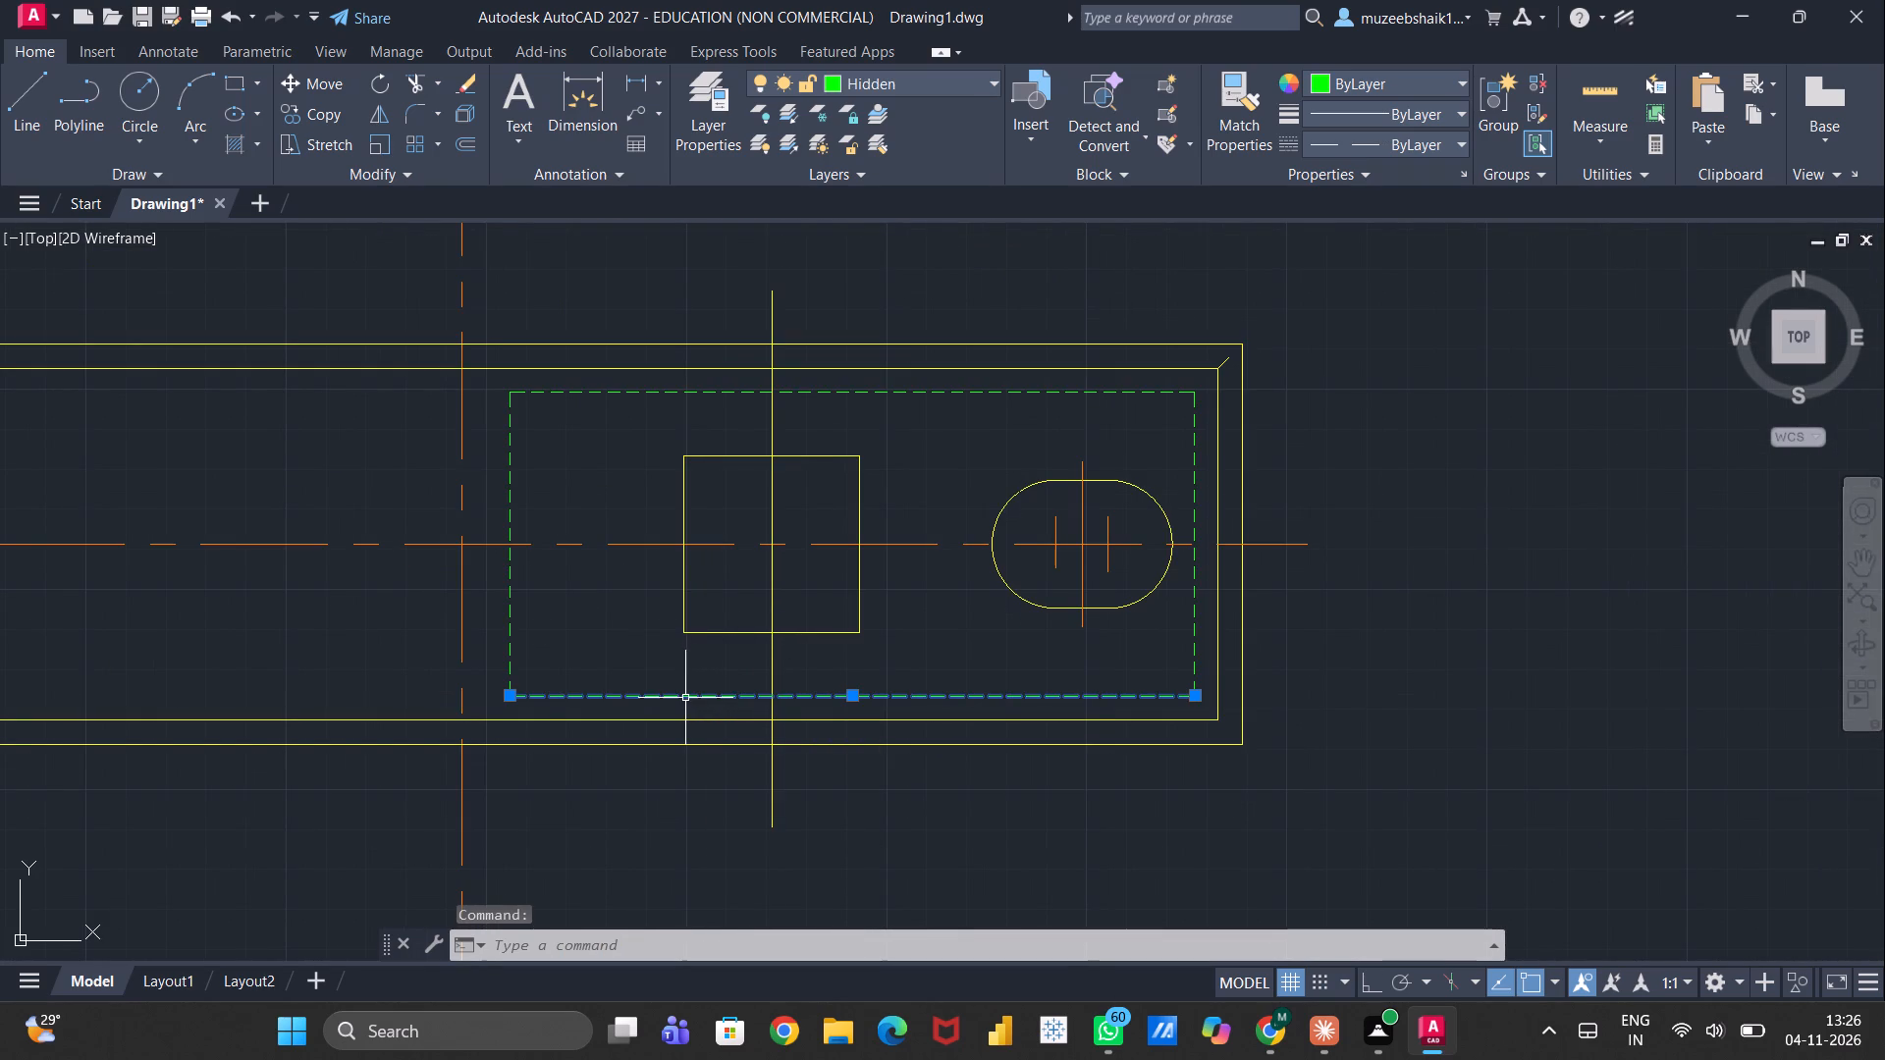
text(ma)
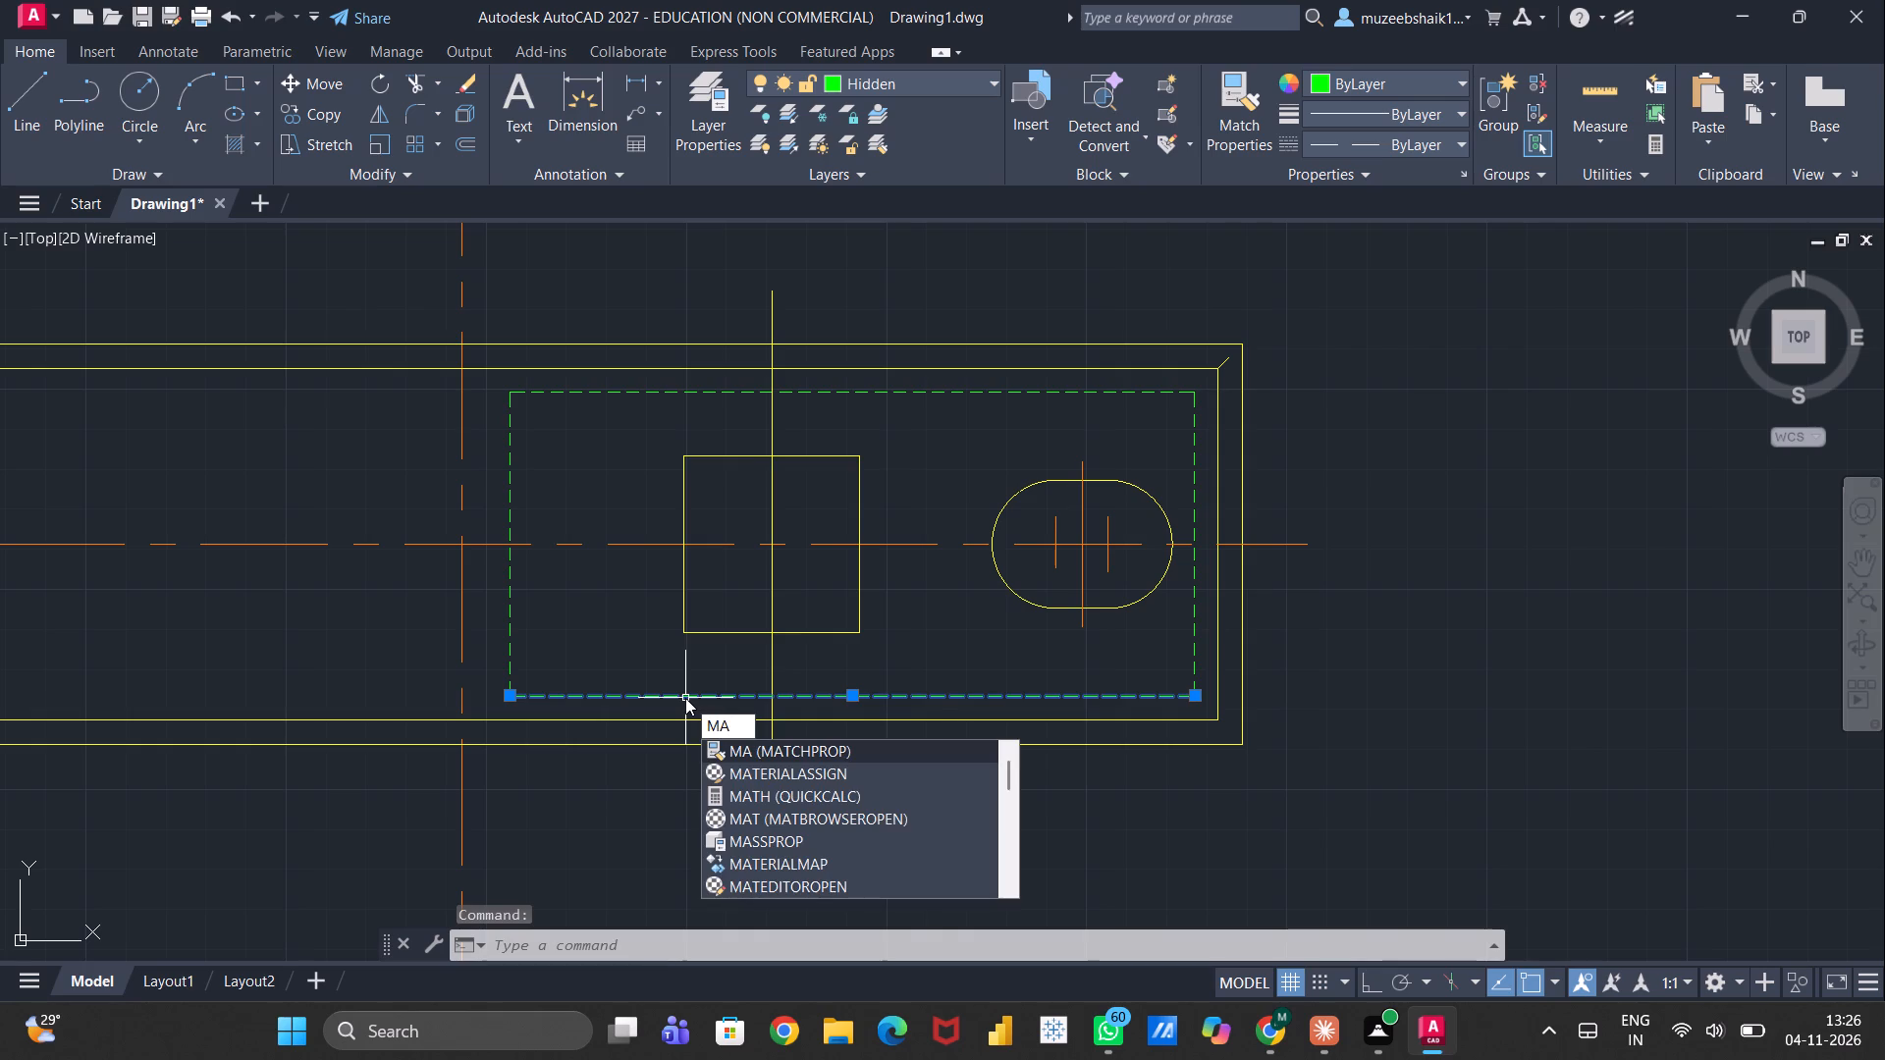
key(Return)
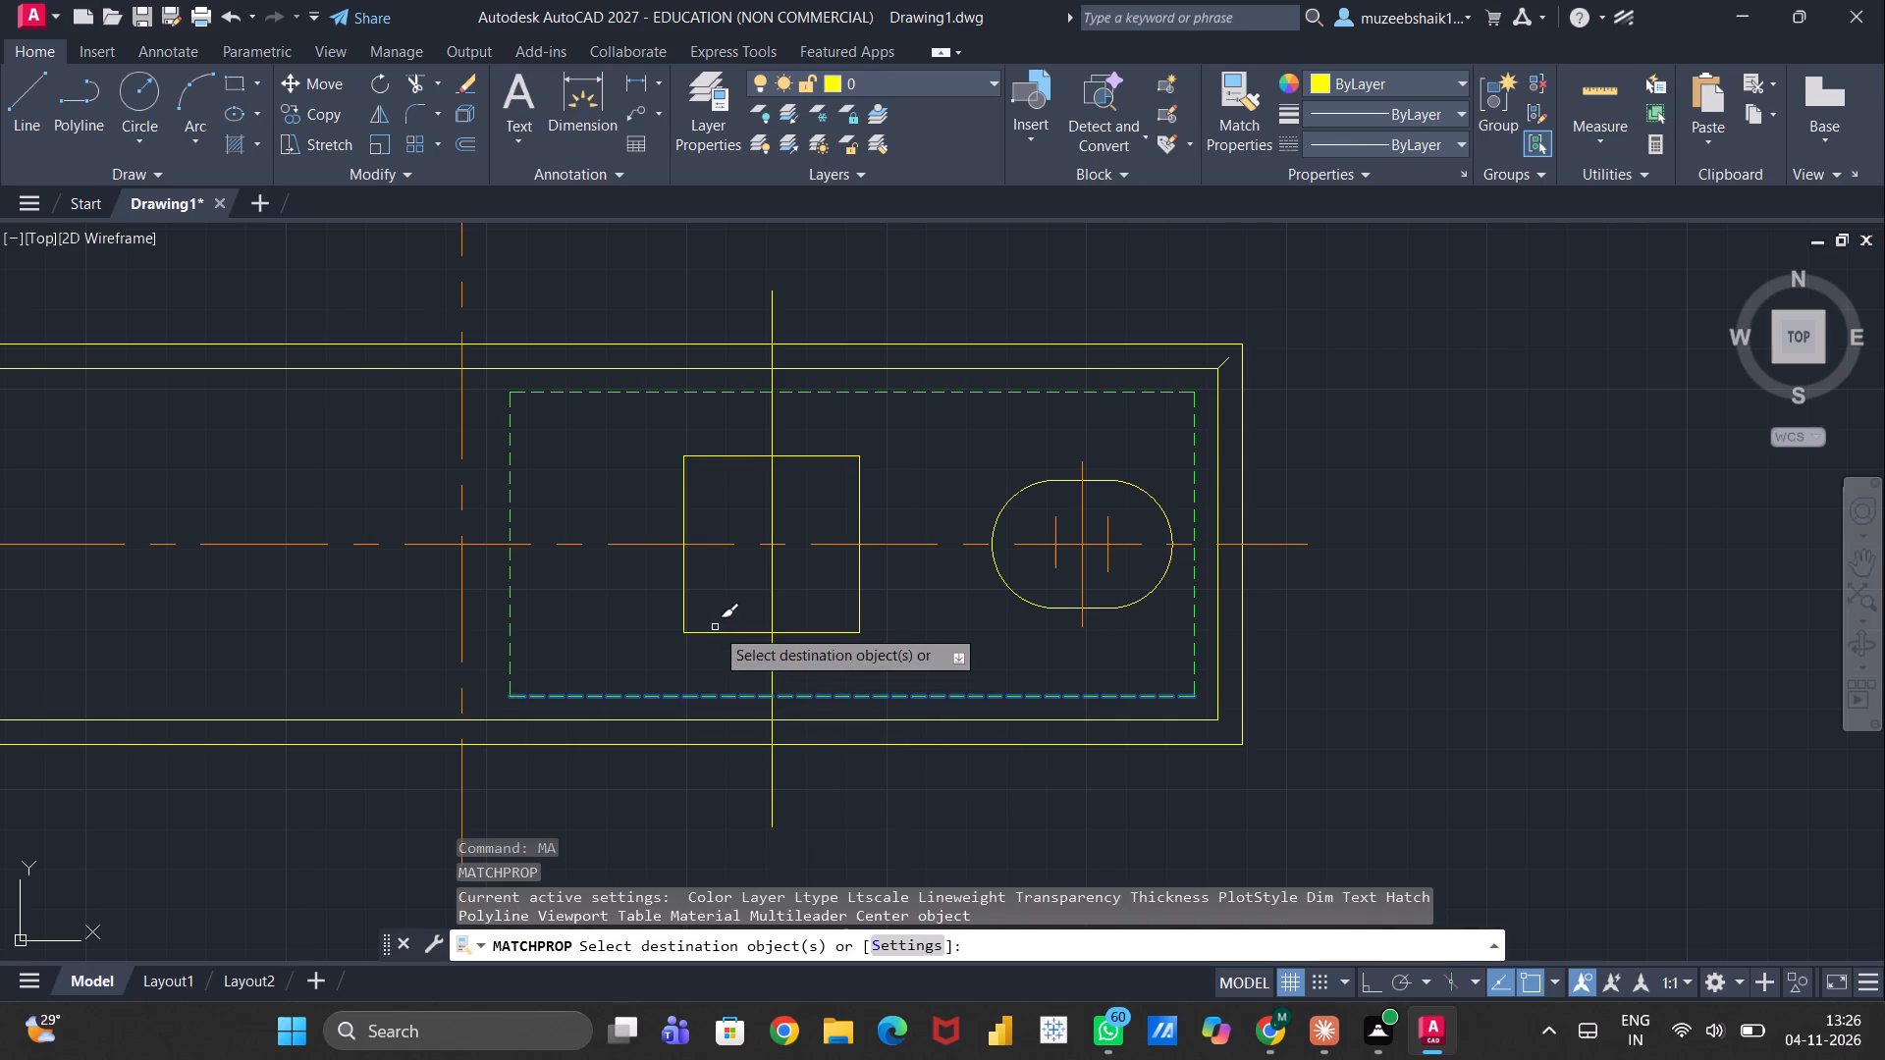
click(719, 630)
key(Escape)
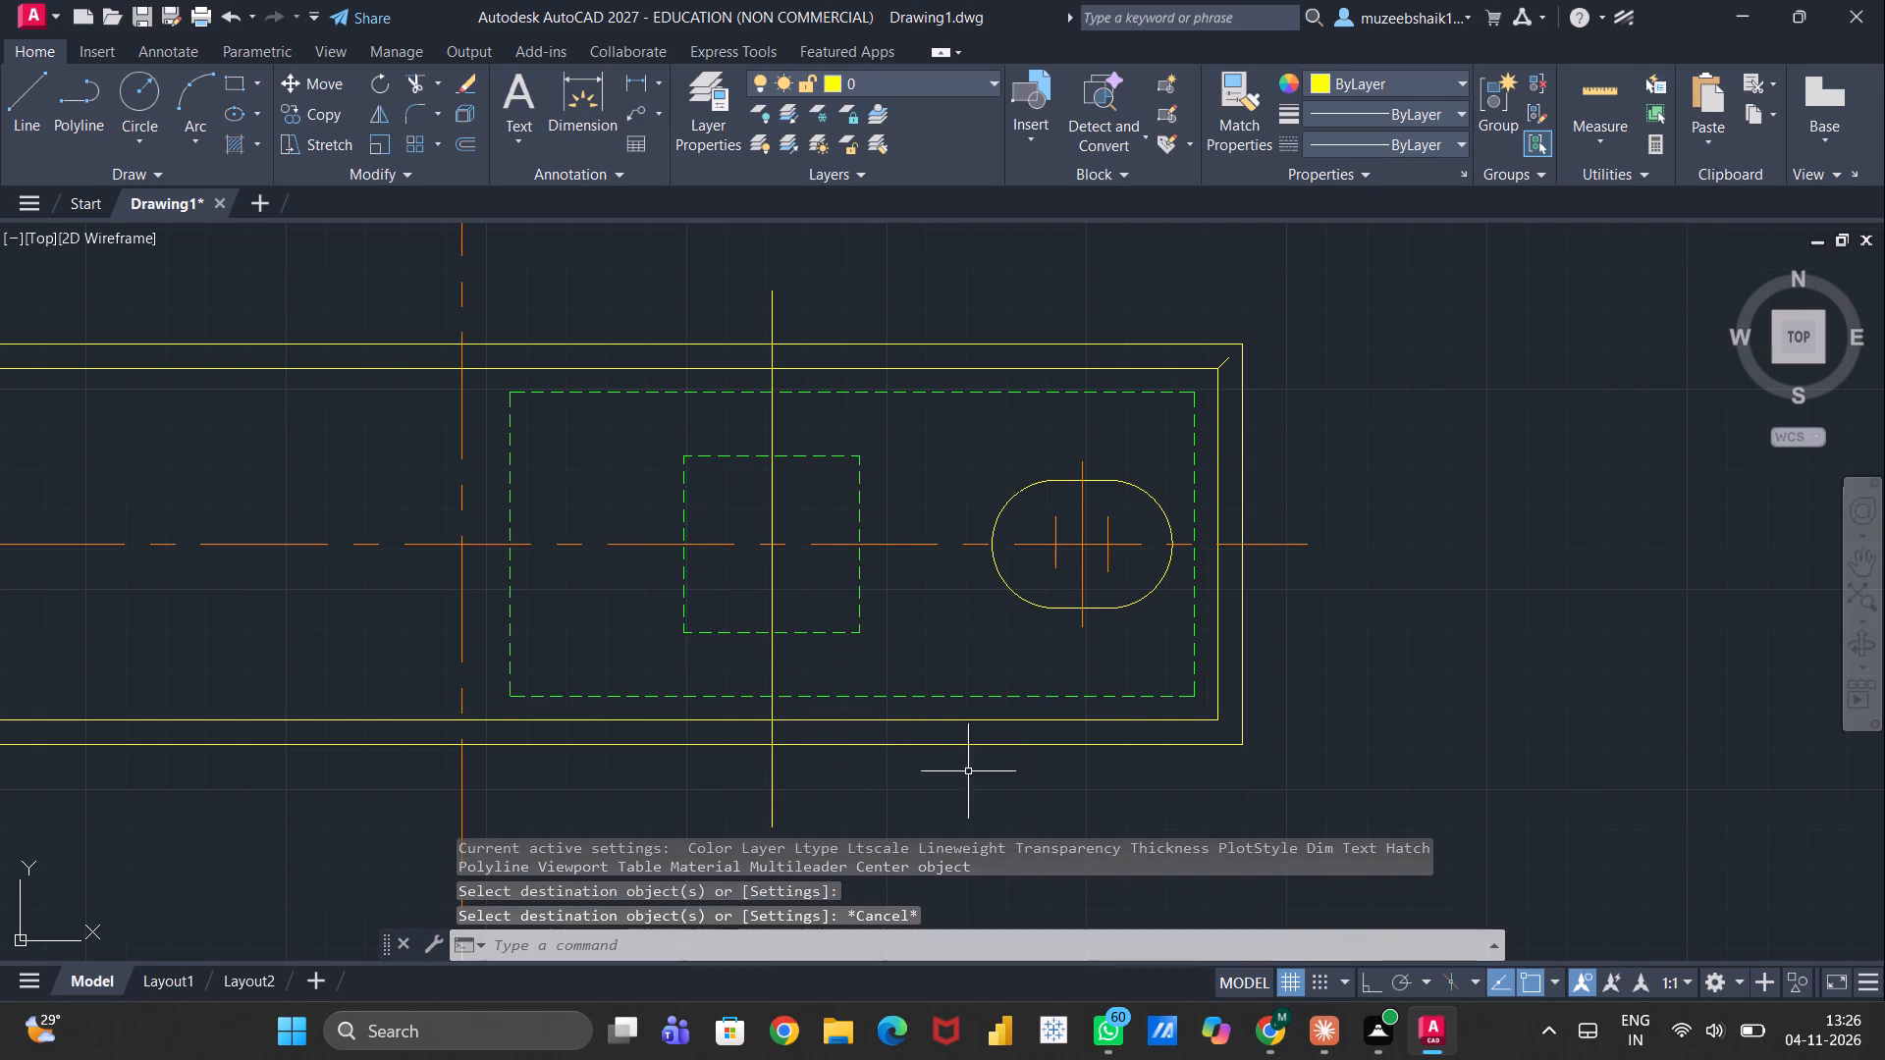
Draw a circle of radius 14 centered in the dashed square, where the vertical line crosses the horizontal centerline.
scroll(970, 769, down, 2)
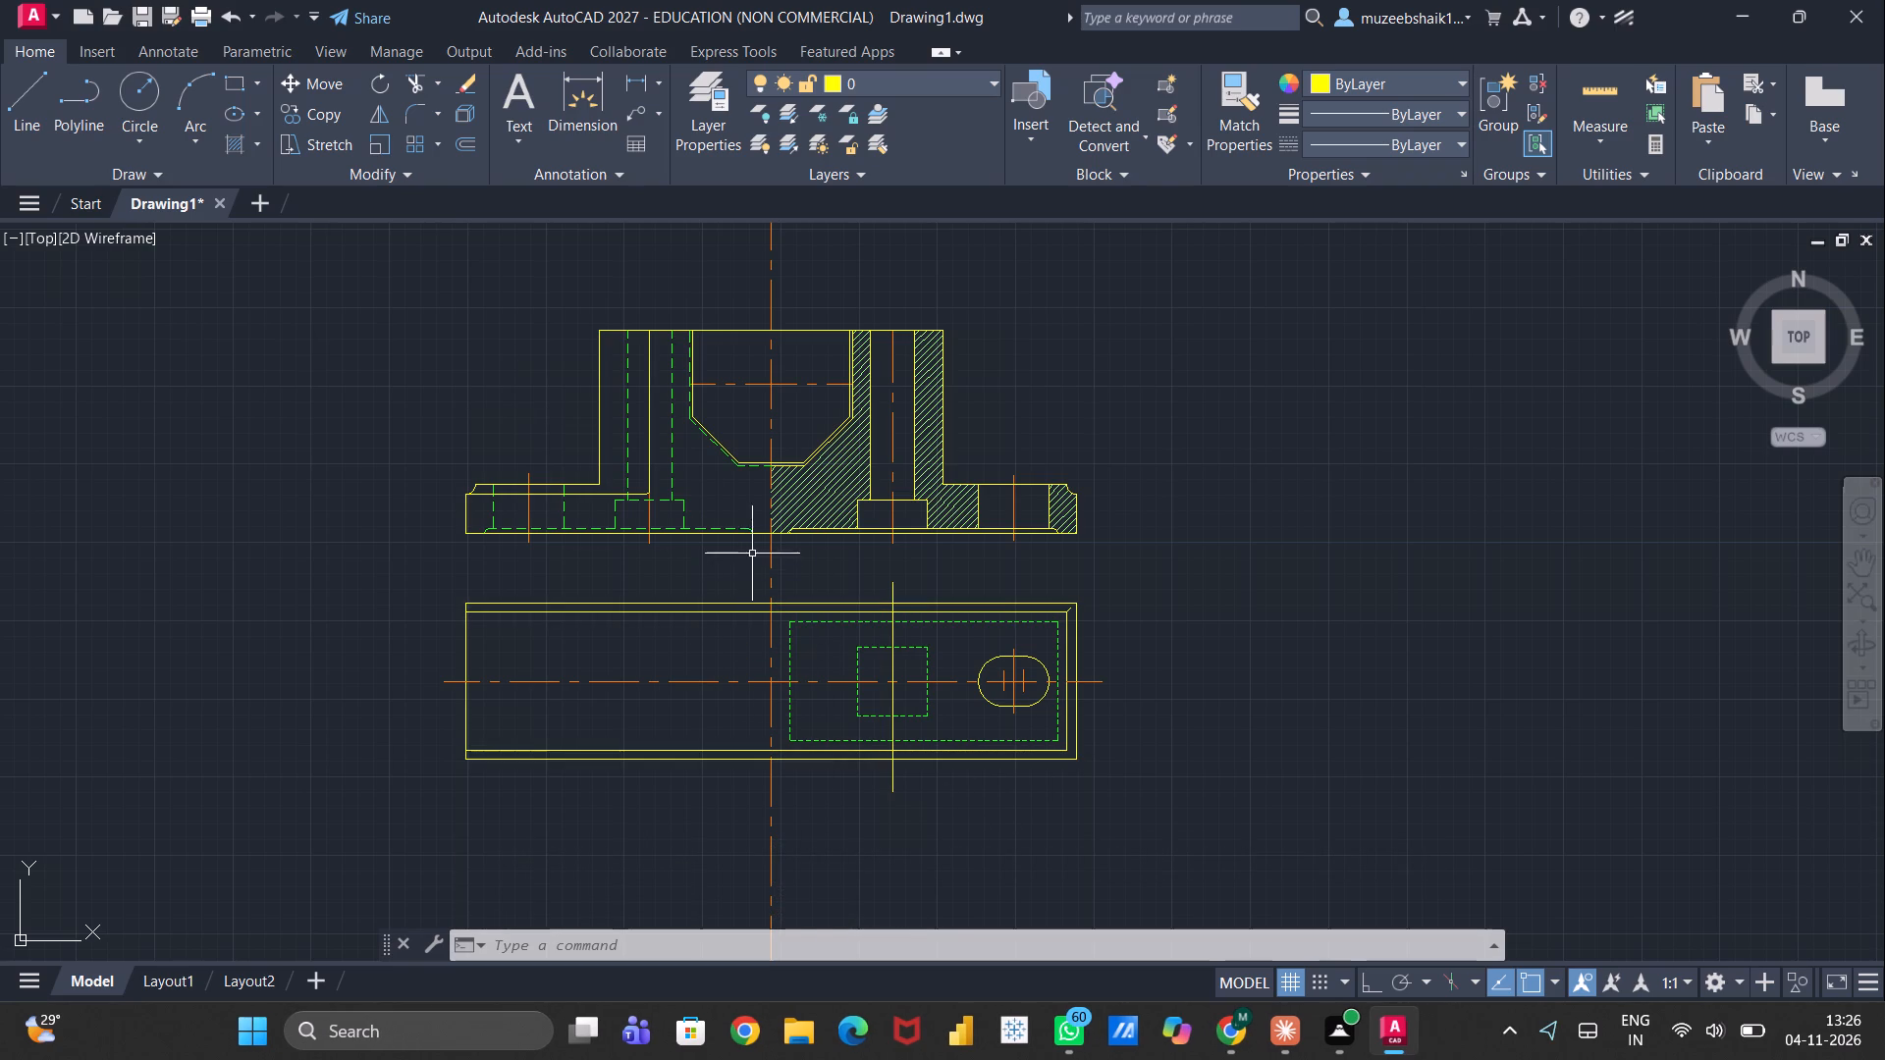
click(140, 98)
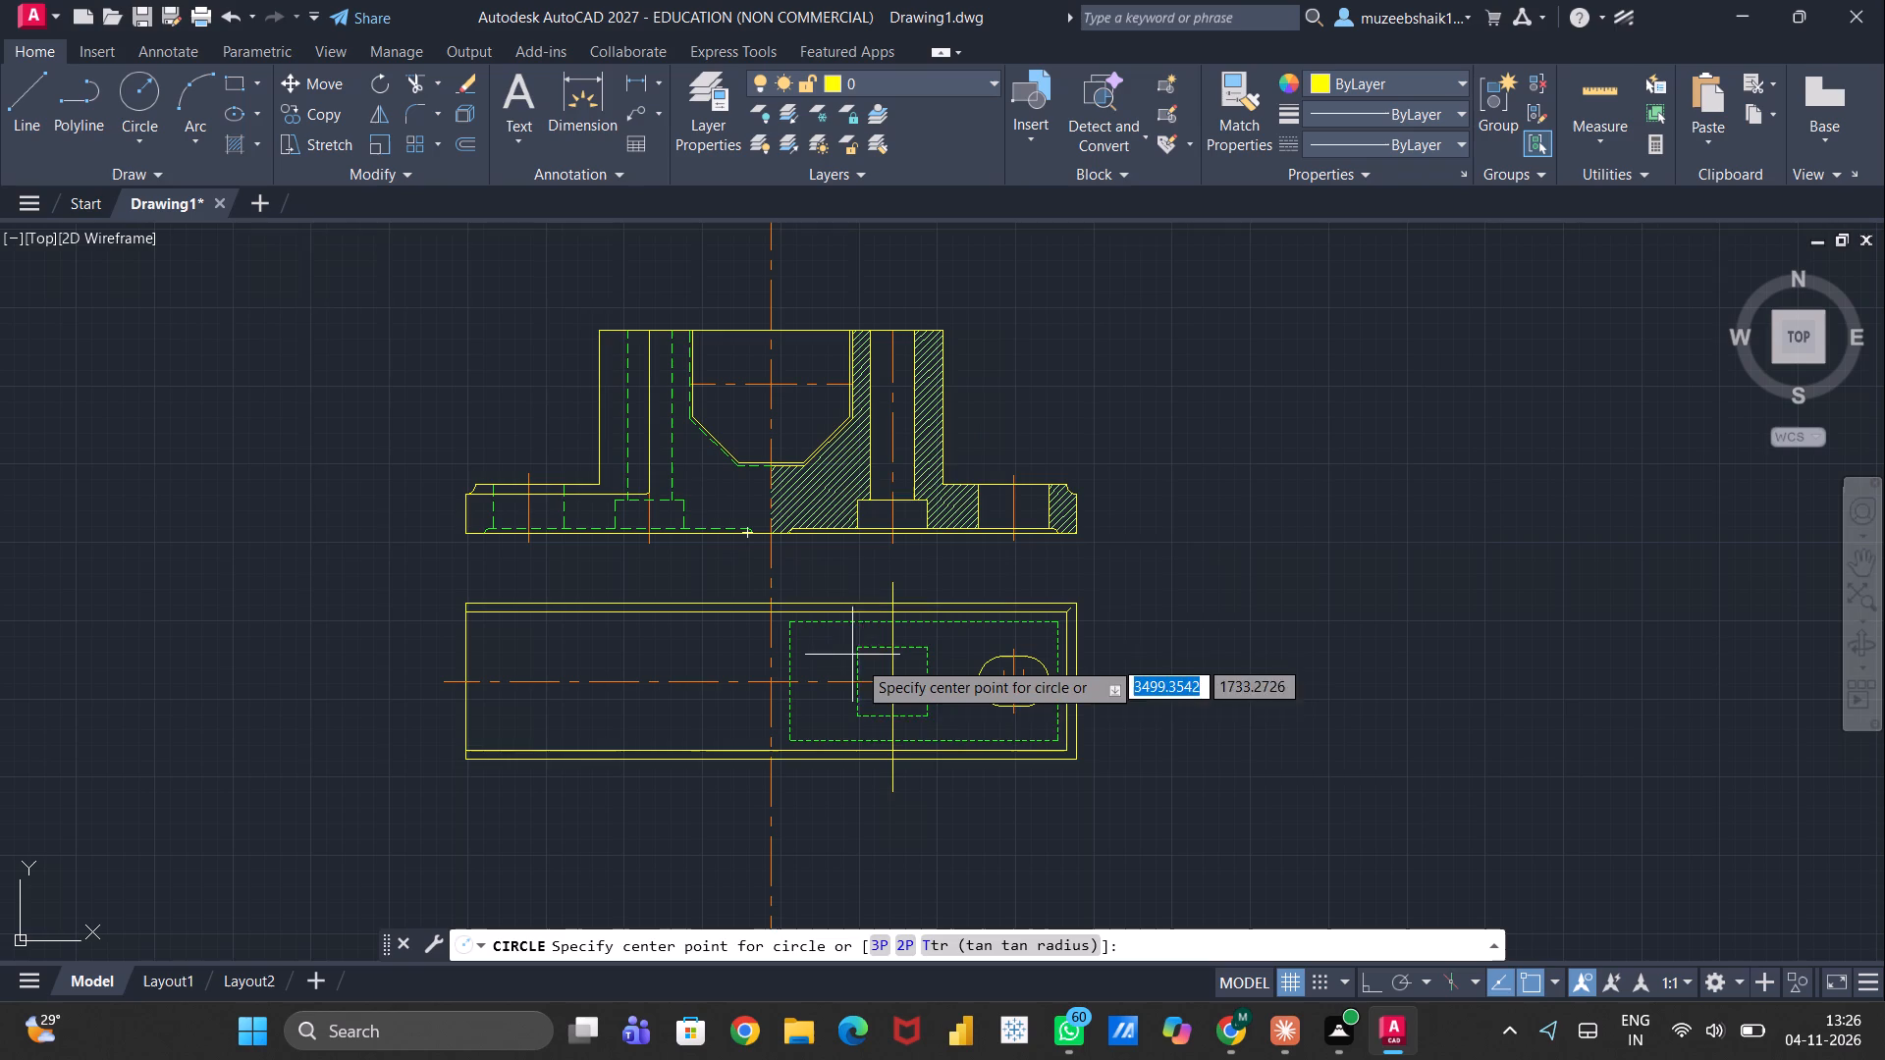
click(896, 675)
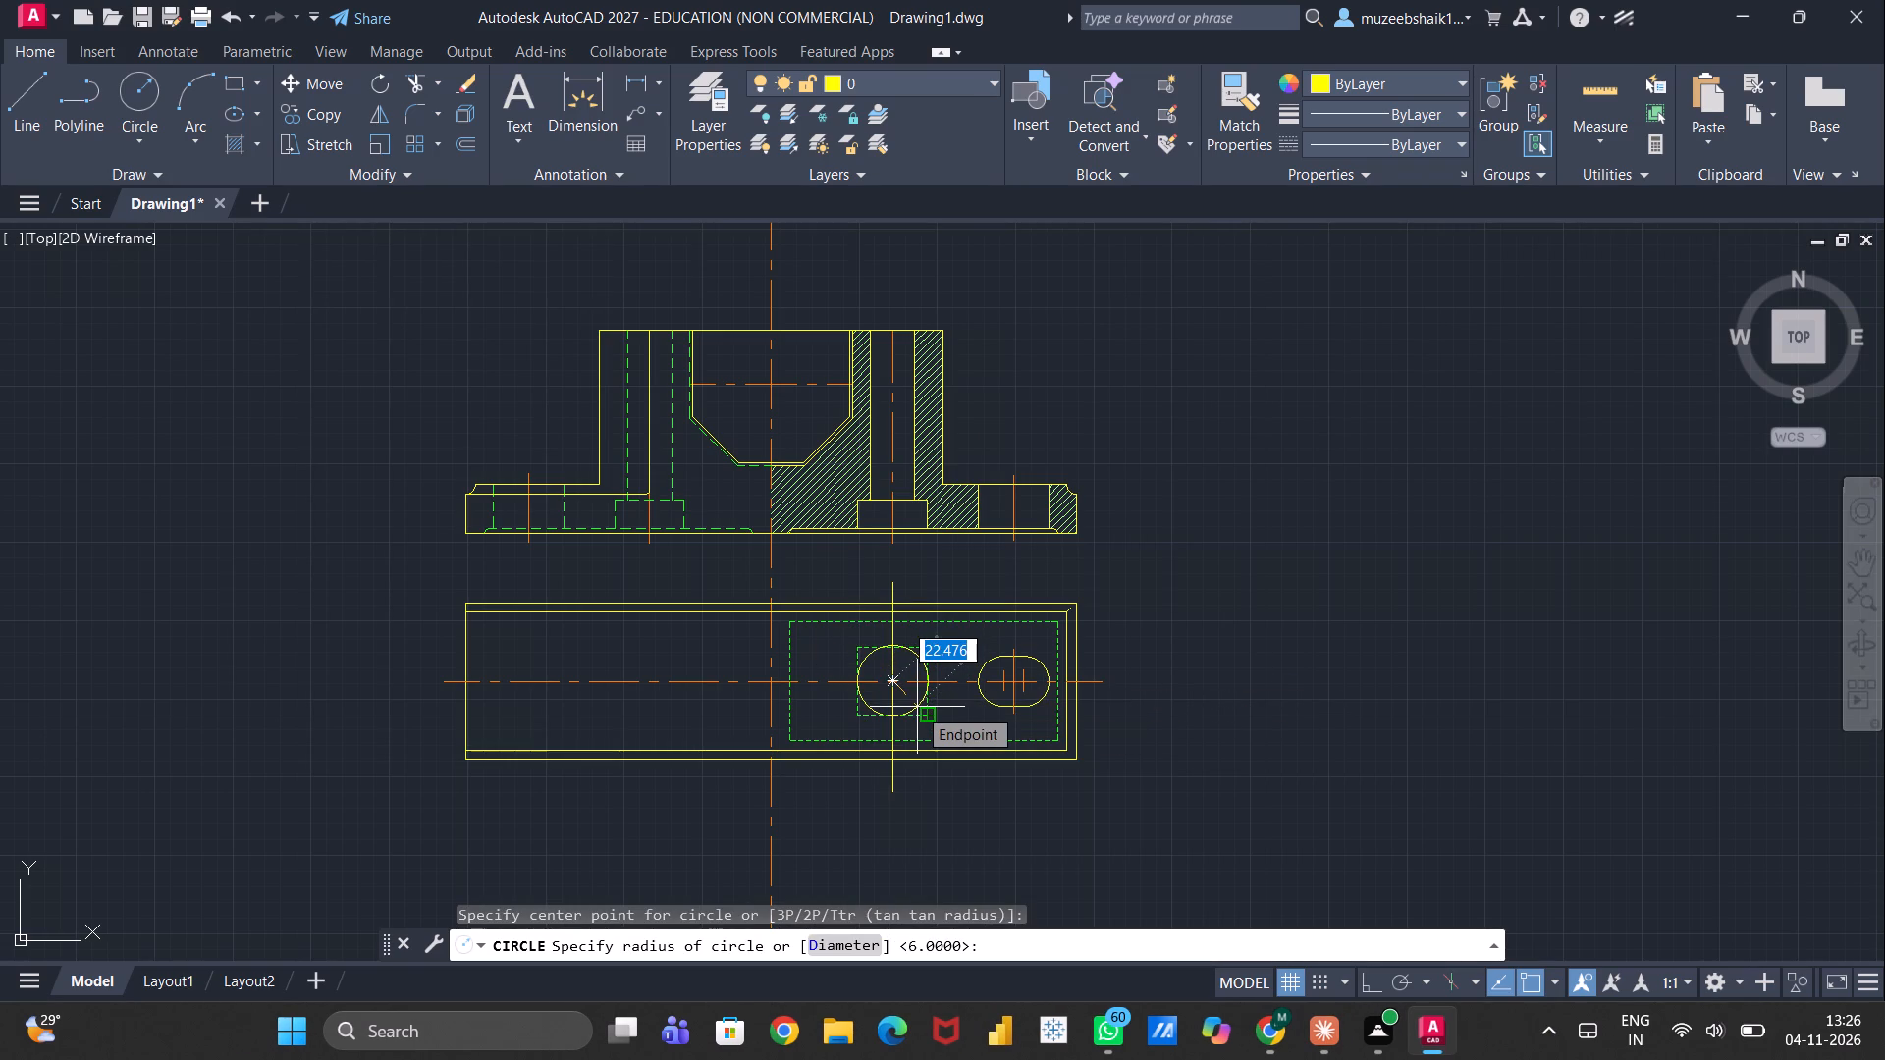
text(14)
key(Return)
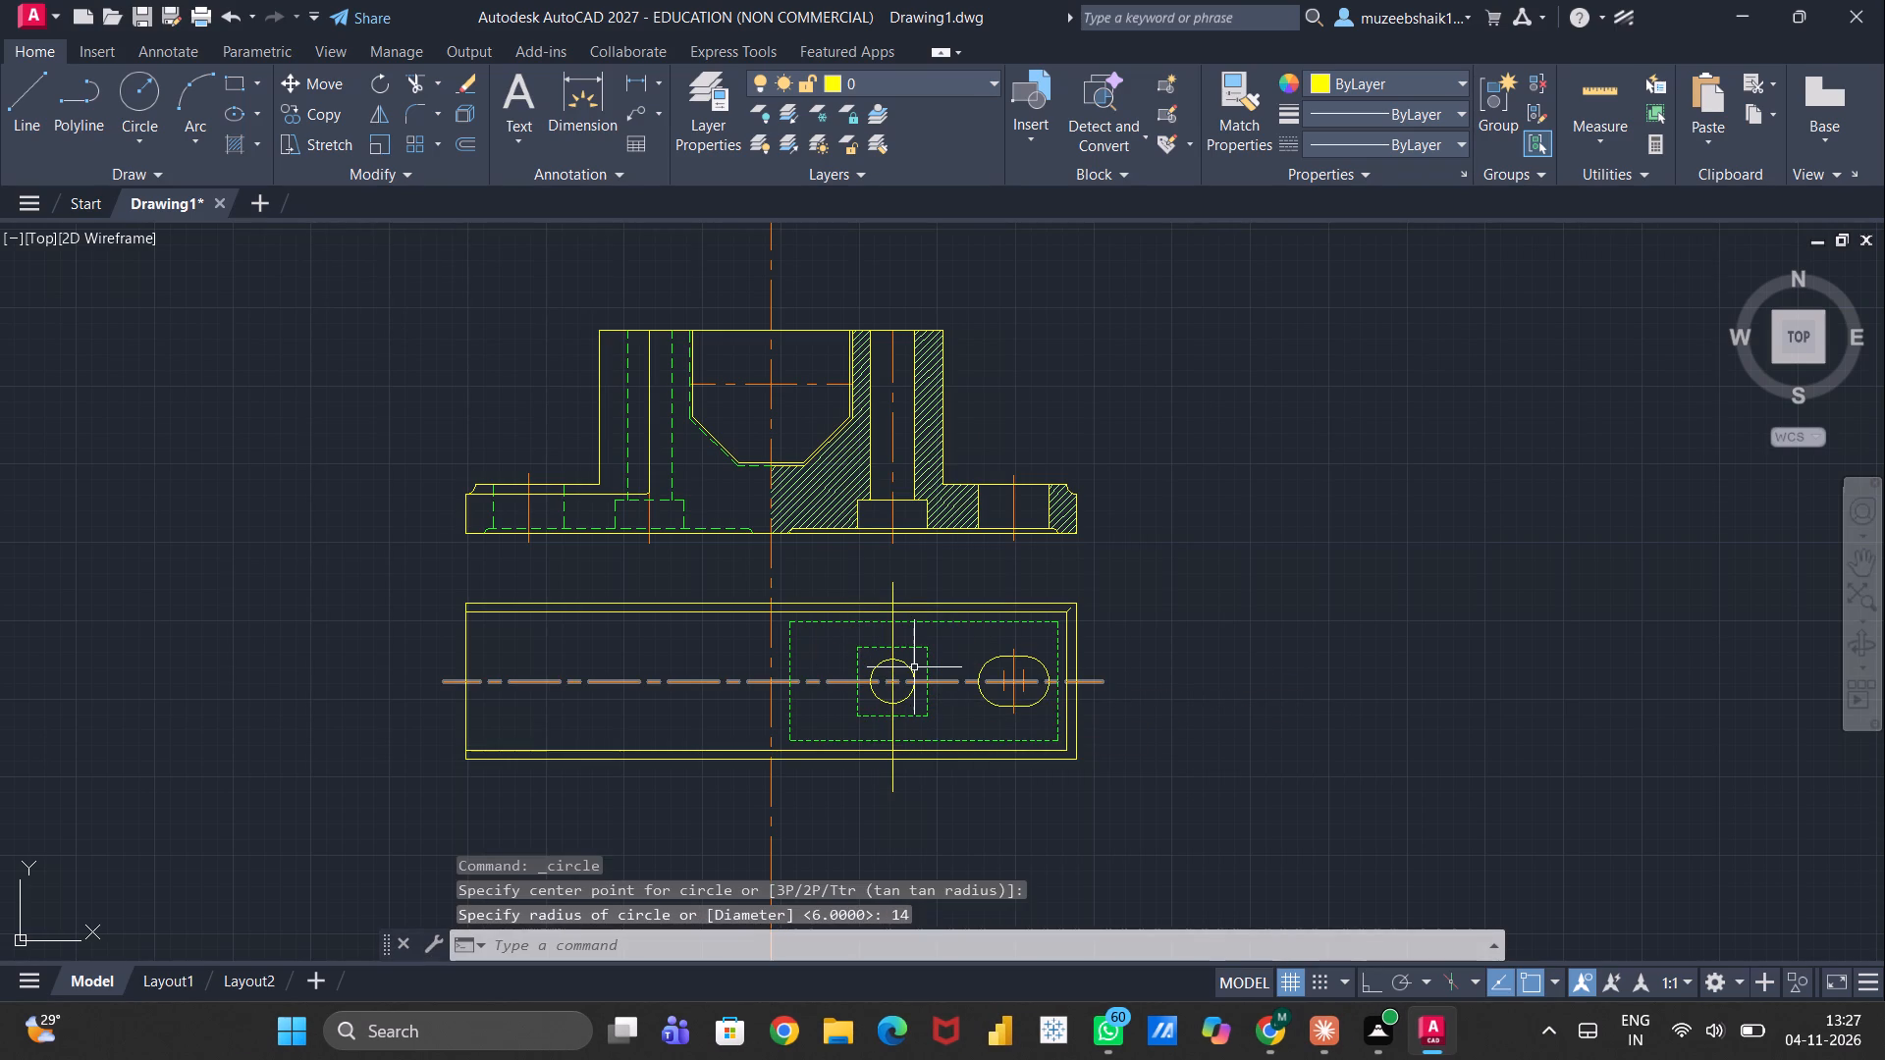
click(913, 667)
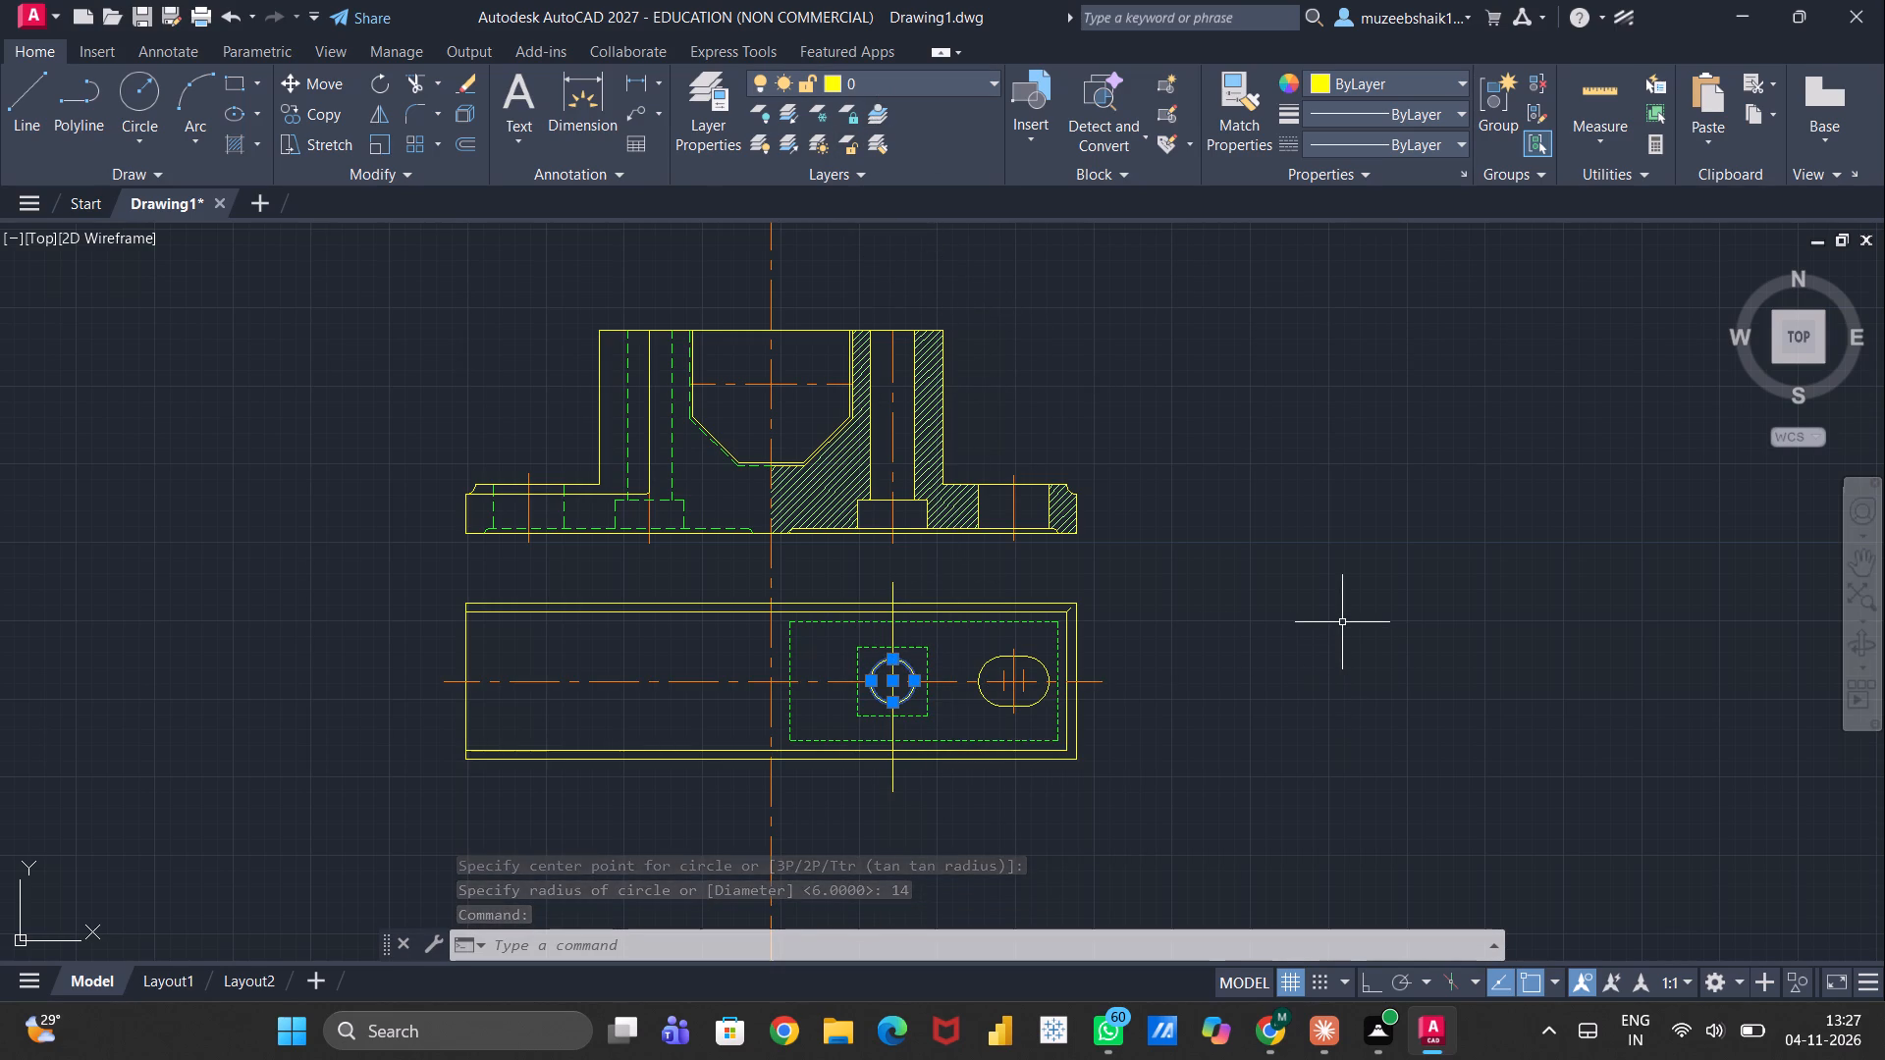
key(Escape)
Match the properties of the main vertical centerline onto the vertical line through the plan view's new circle.
scroll(992, 753, up, 1)
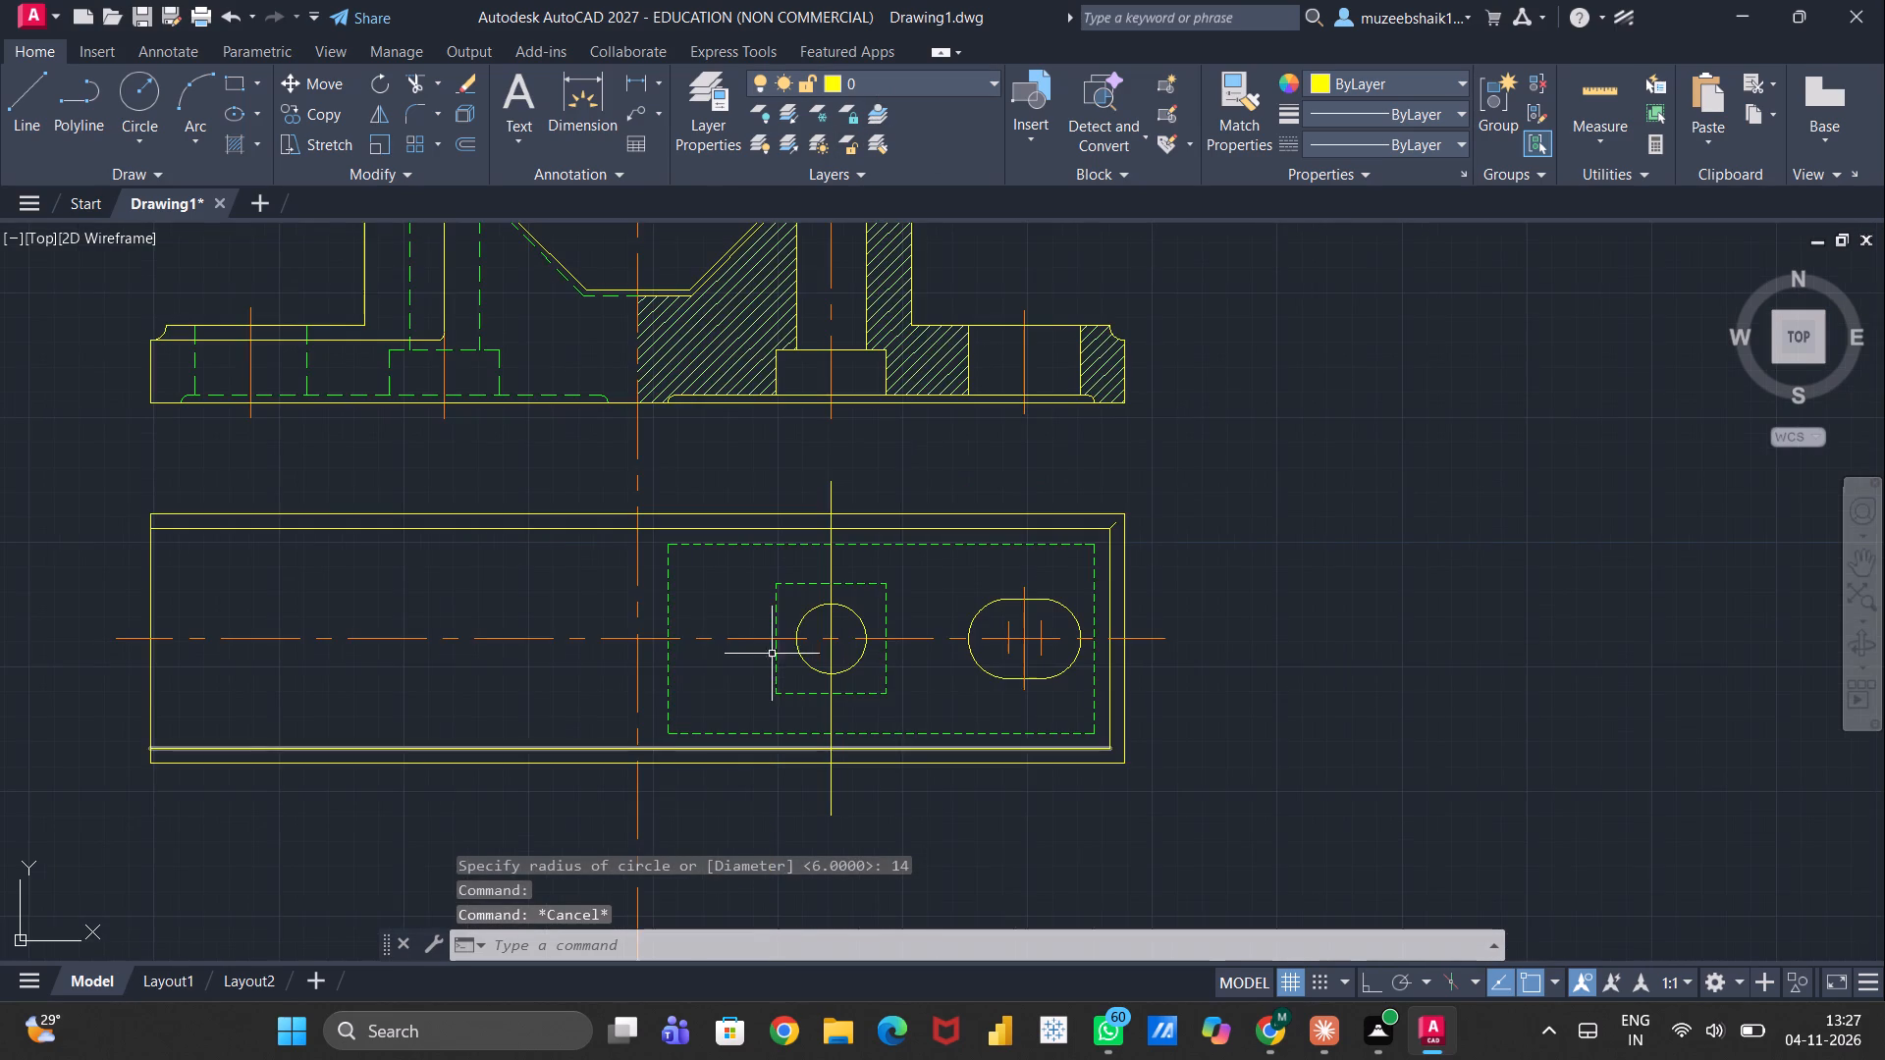
click(640, 583)
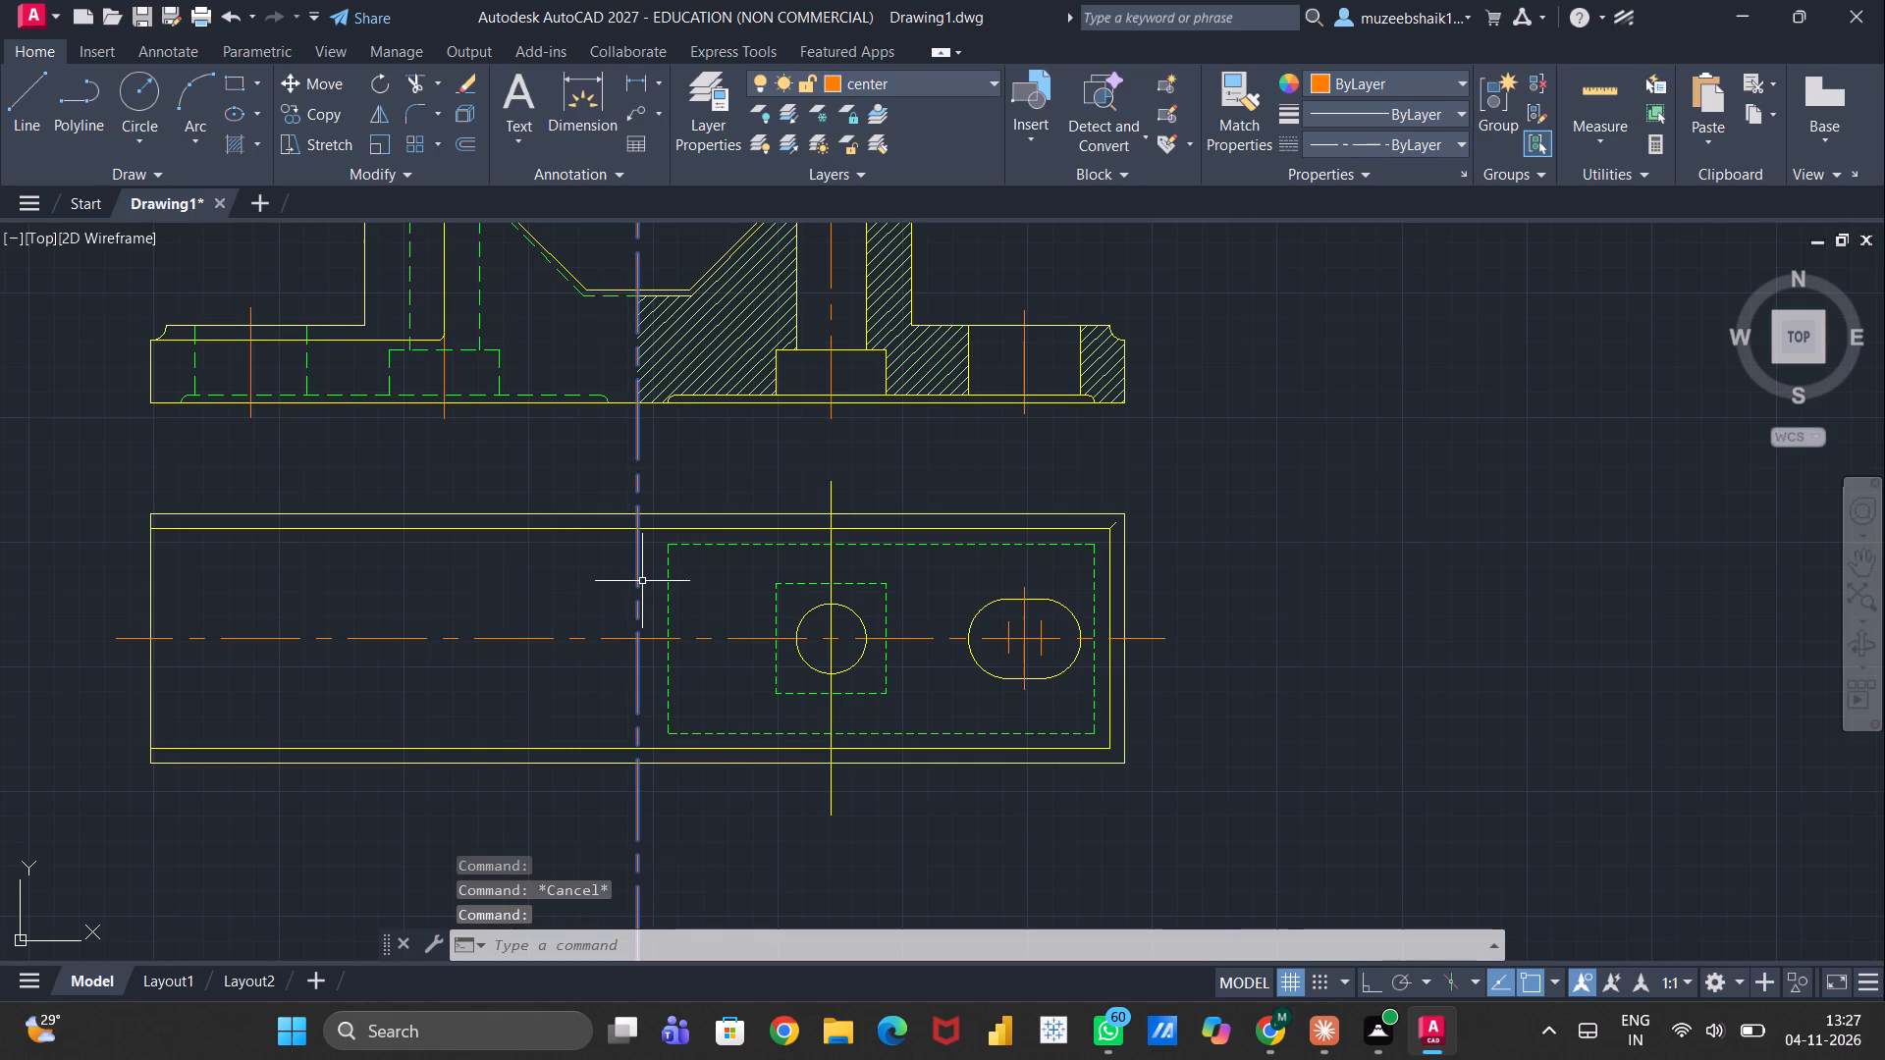
text(ma)
key(Return)
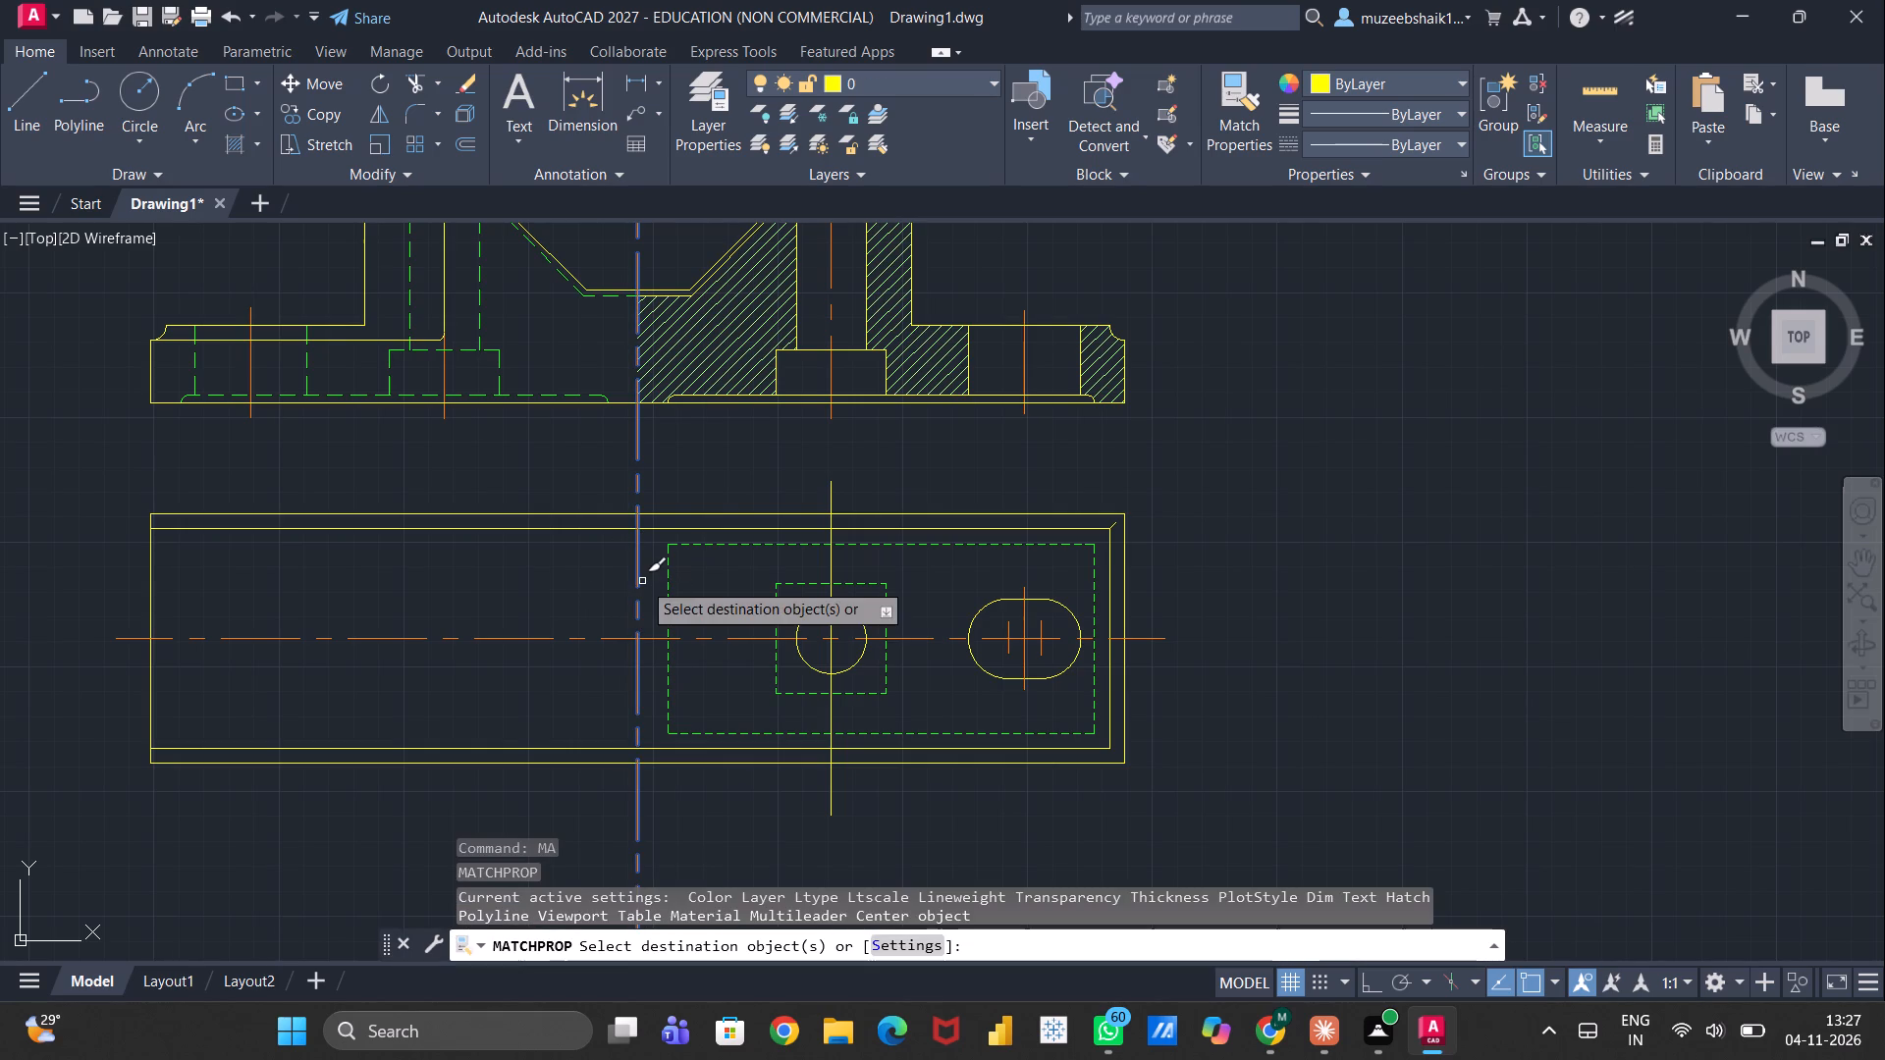
click(832, 561)
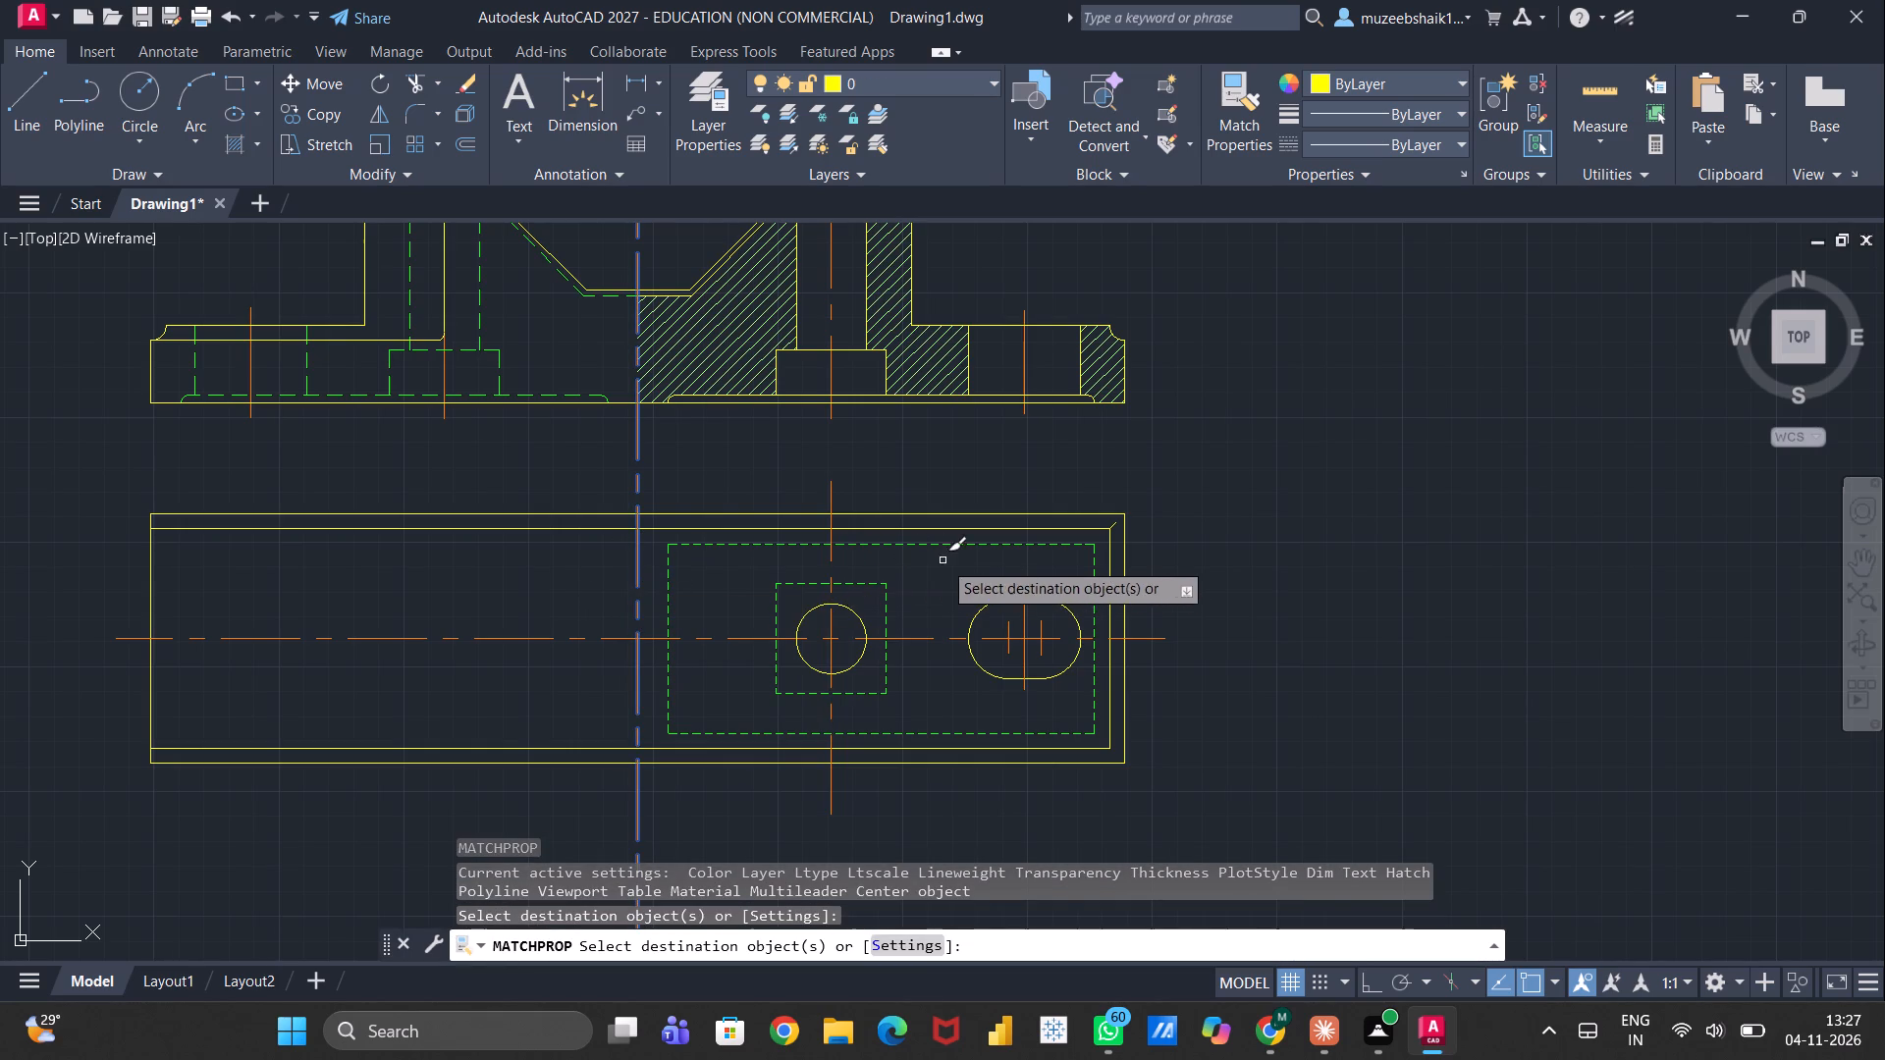
Draw a circle of radius 32 in the plan view, concentric with the radius-14 hole.
key(Escape)
scroll(932, 730, down, 1)
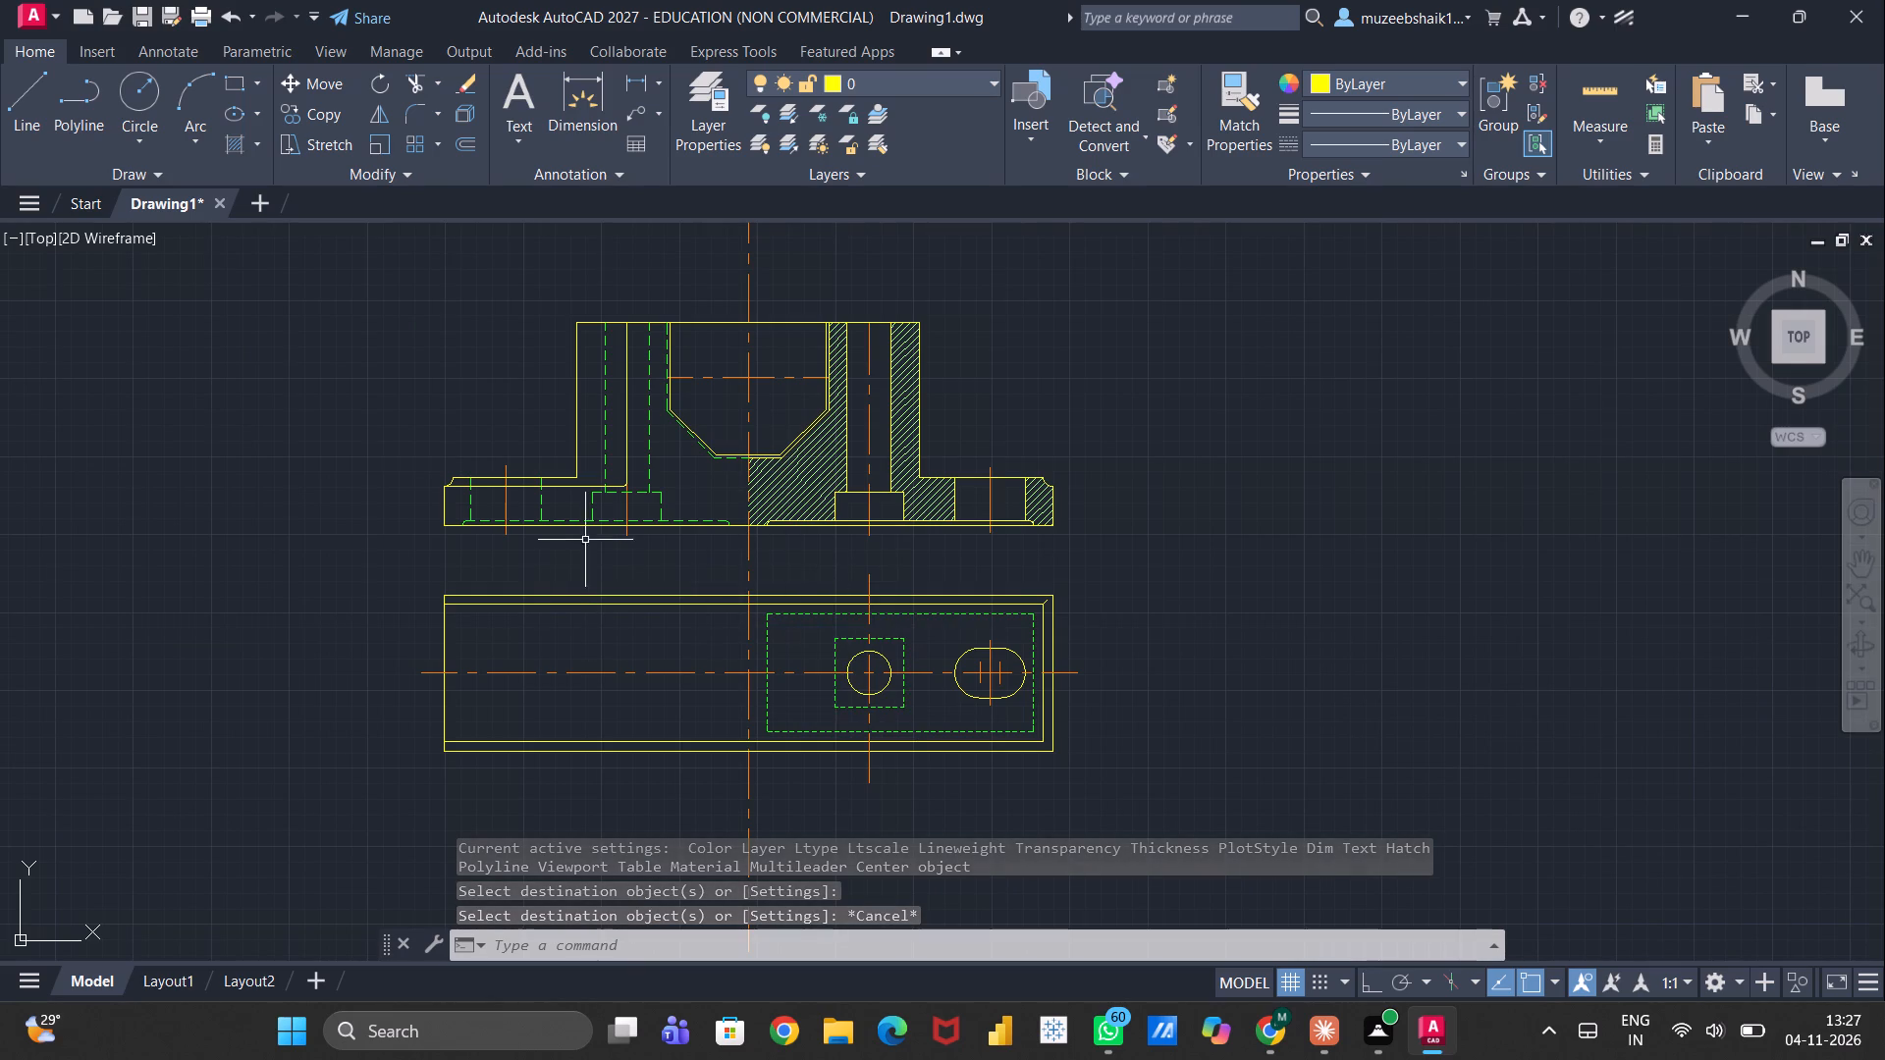
scroll(688, 581, up, 3)
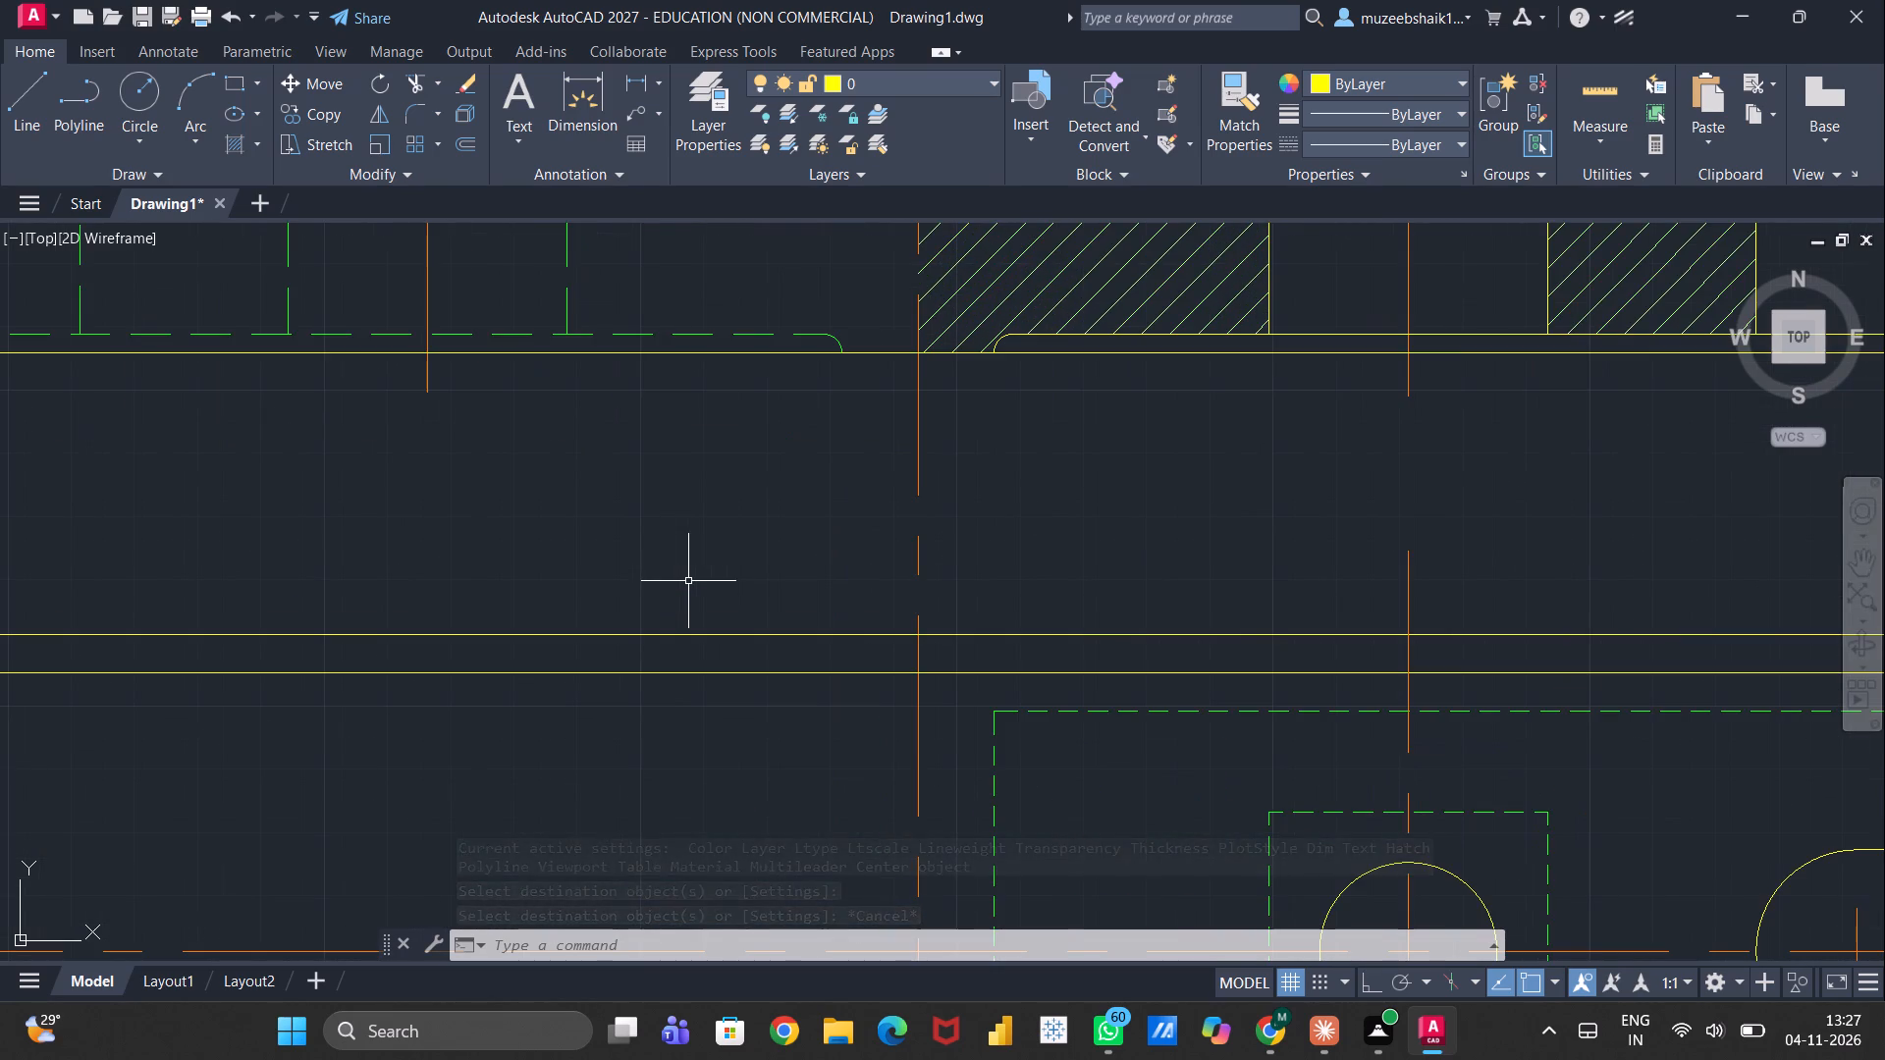
scroll(716, 589, down, 1)
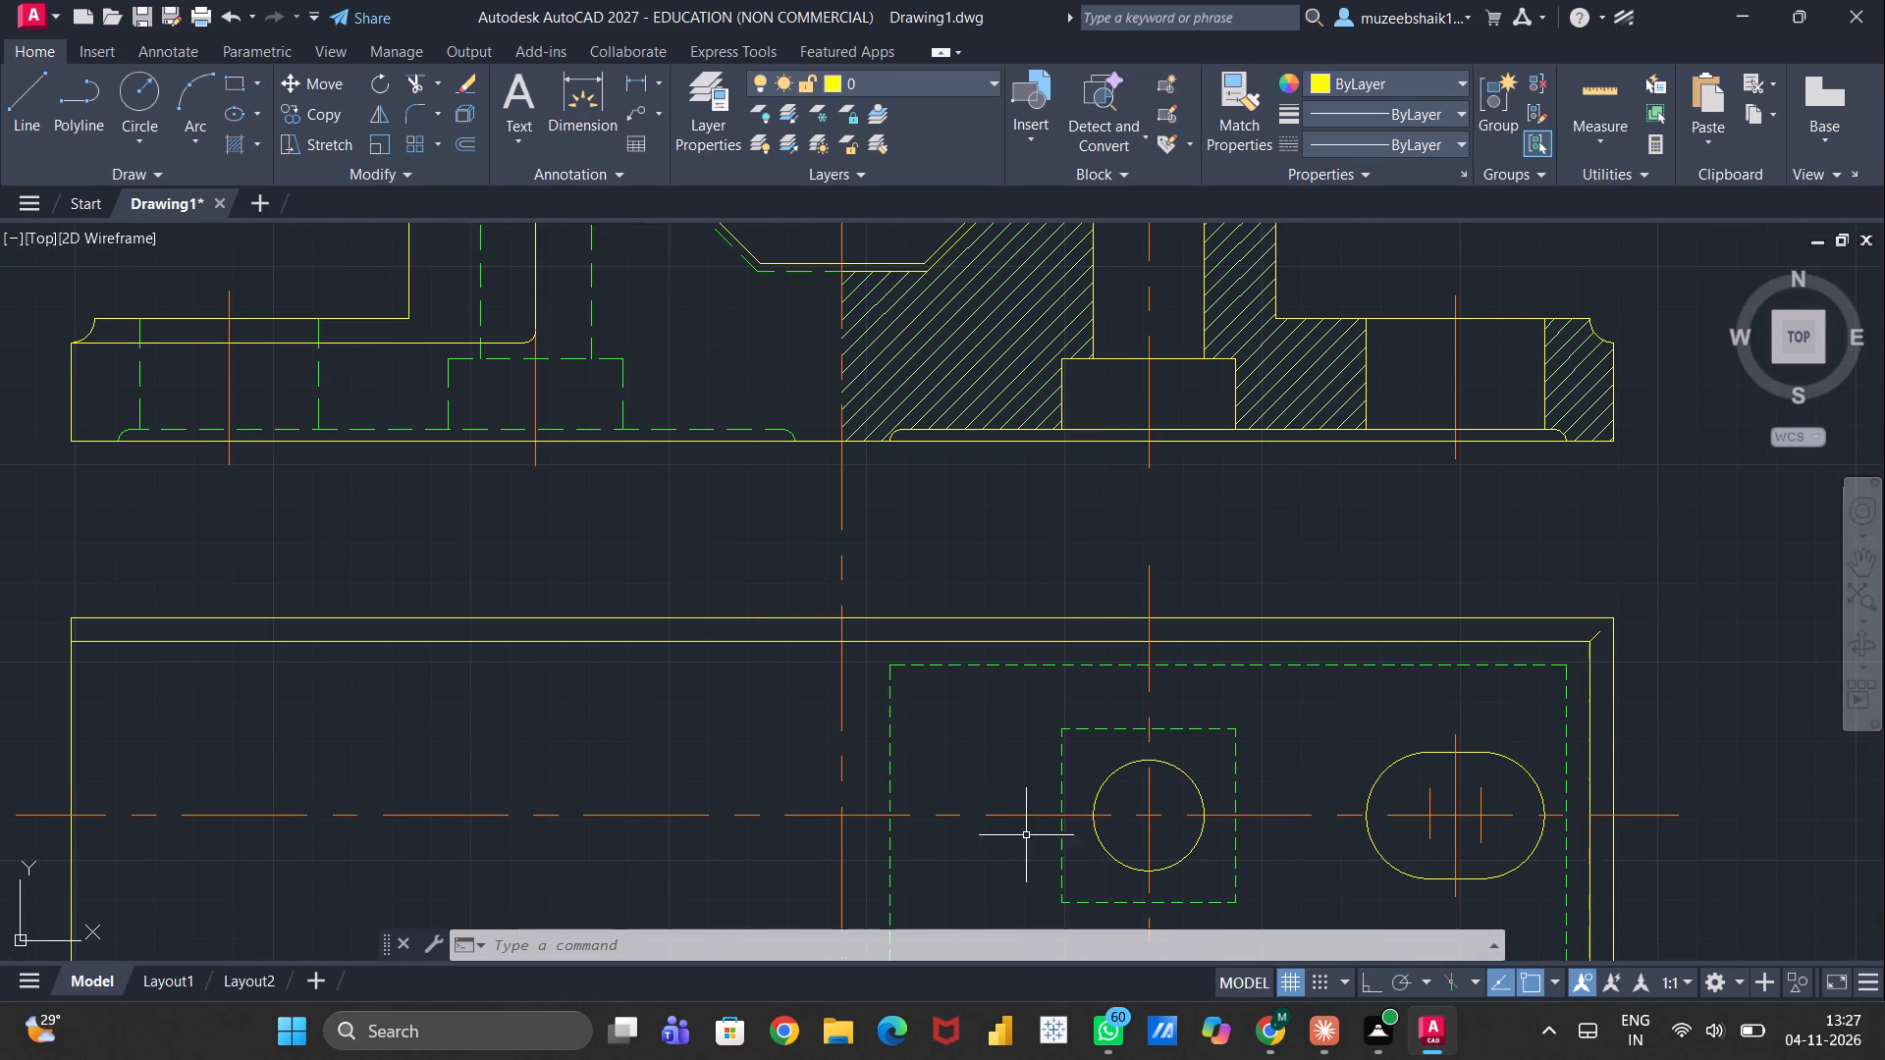
middle_drag(978, 748, 938, 599)
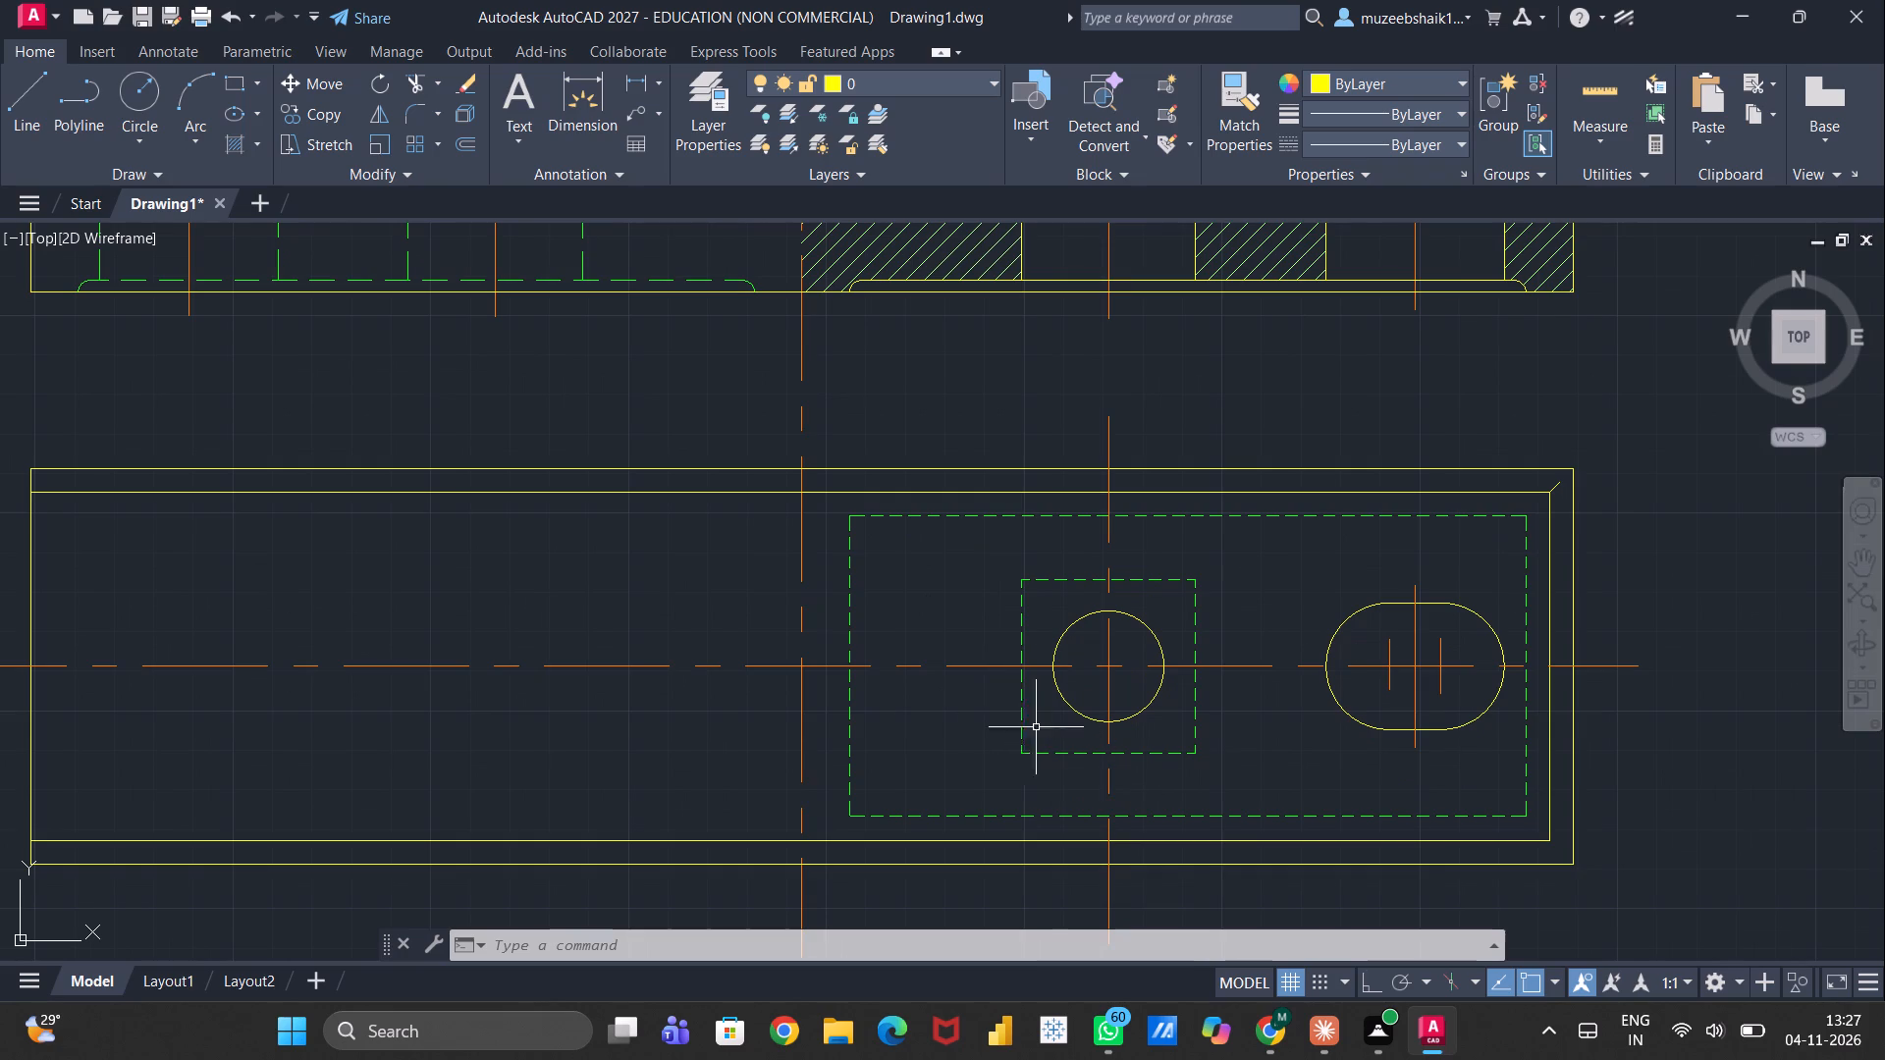
click(132, 100)
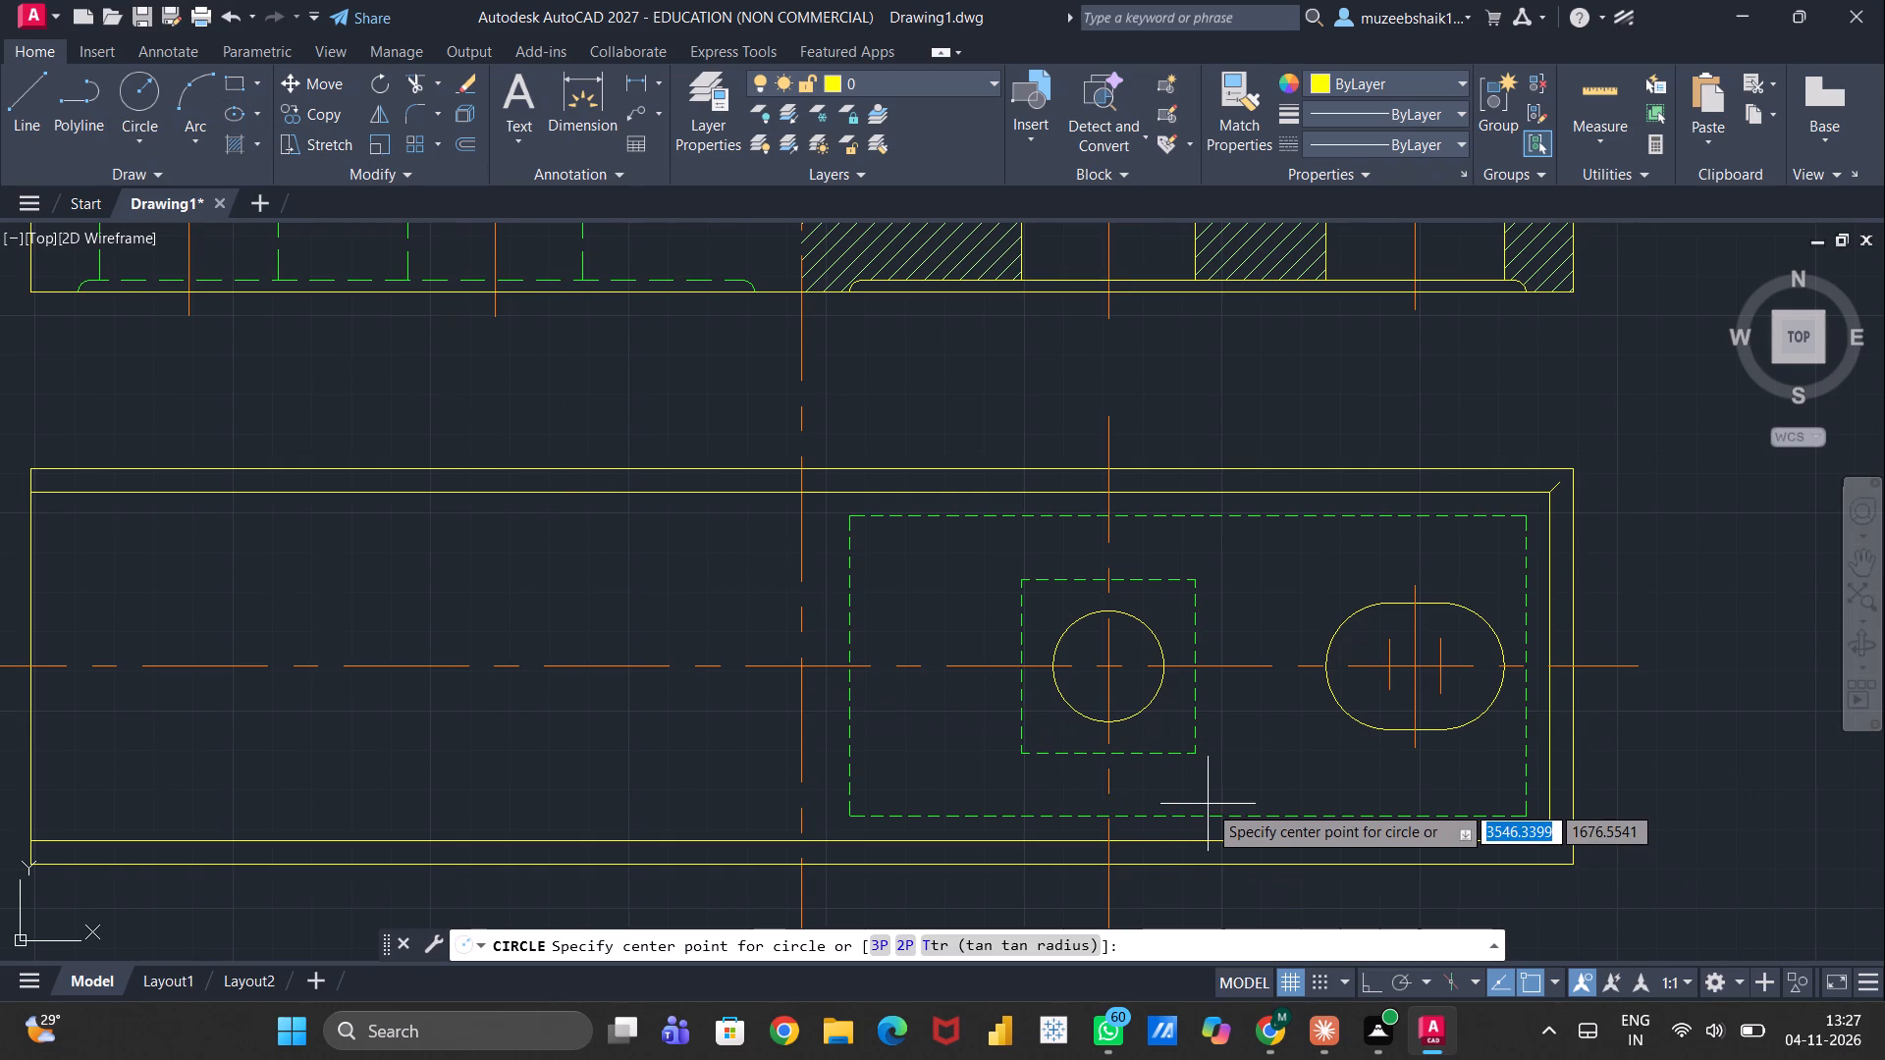
click(1108, 663)
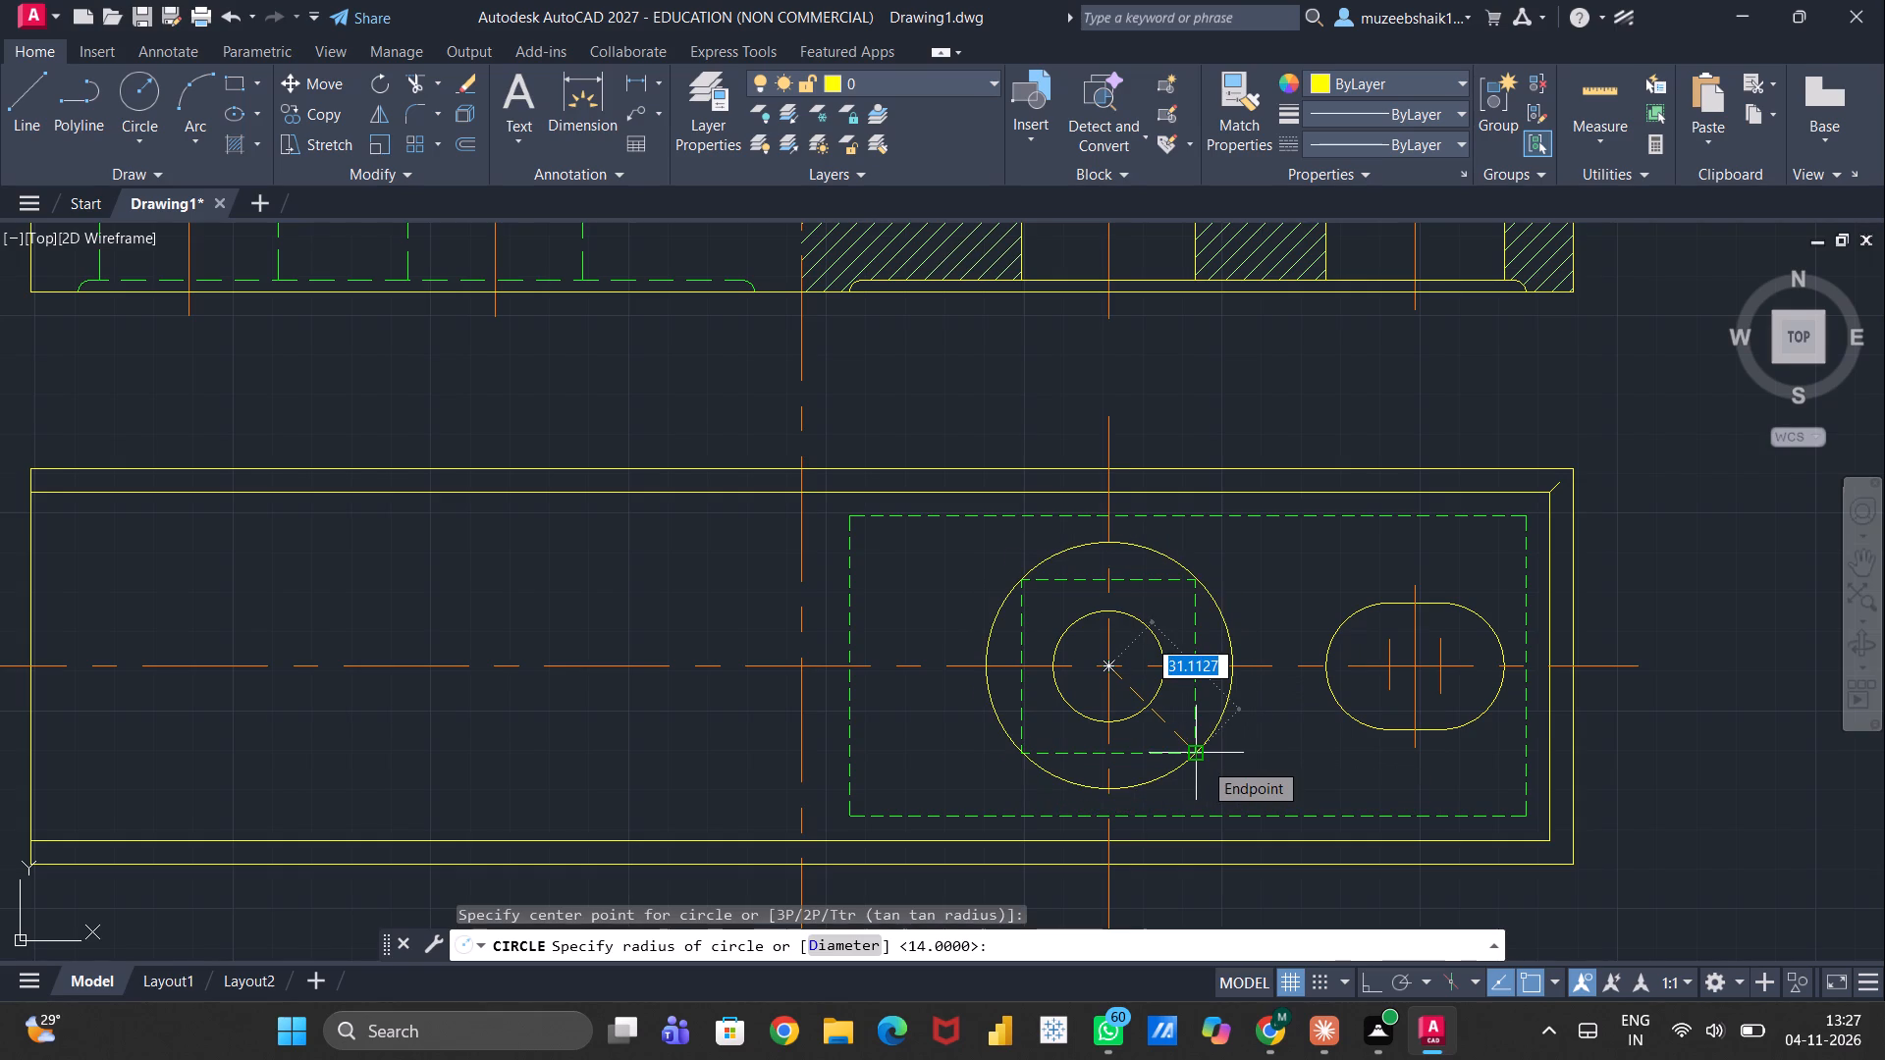
text(32)
key(Return)
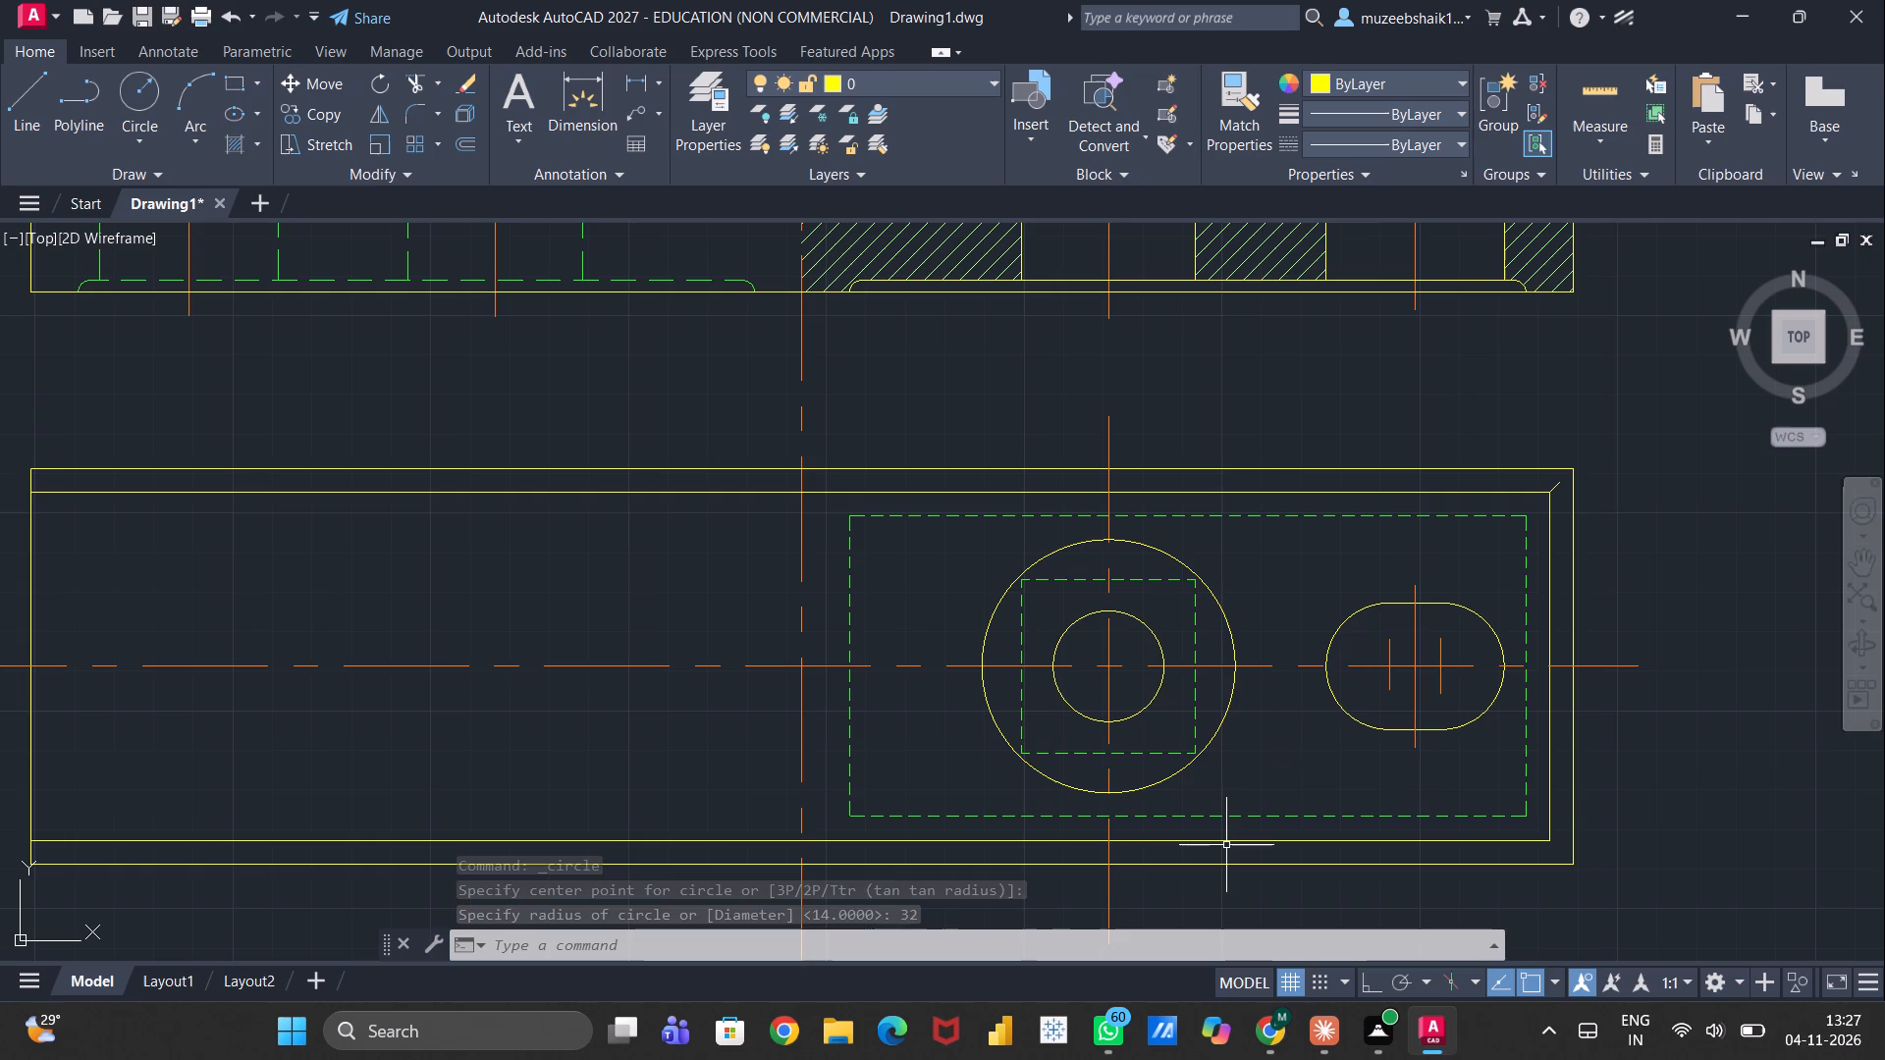
Trim away the left half of the radius-32 circle at the hole's vertical centerline.
text(tr)
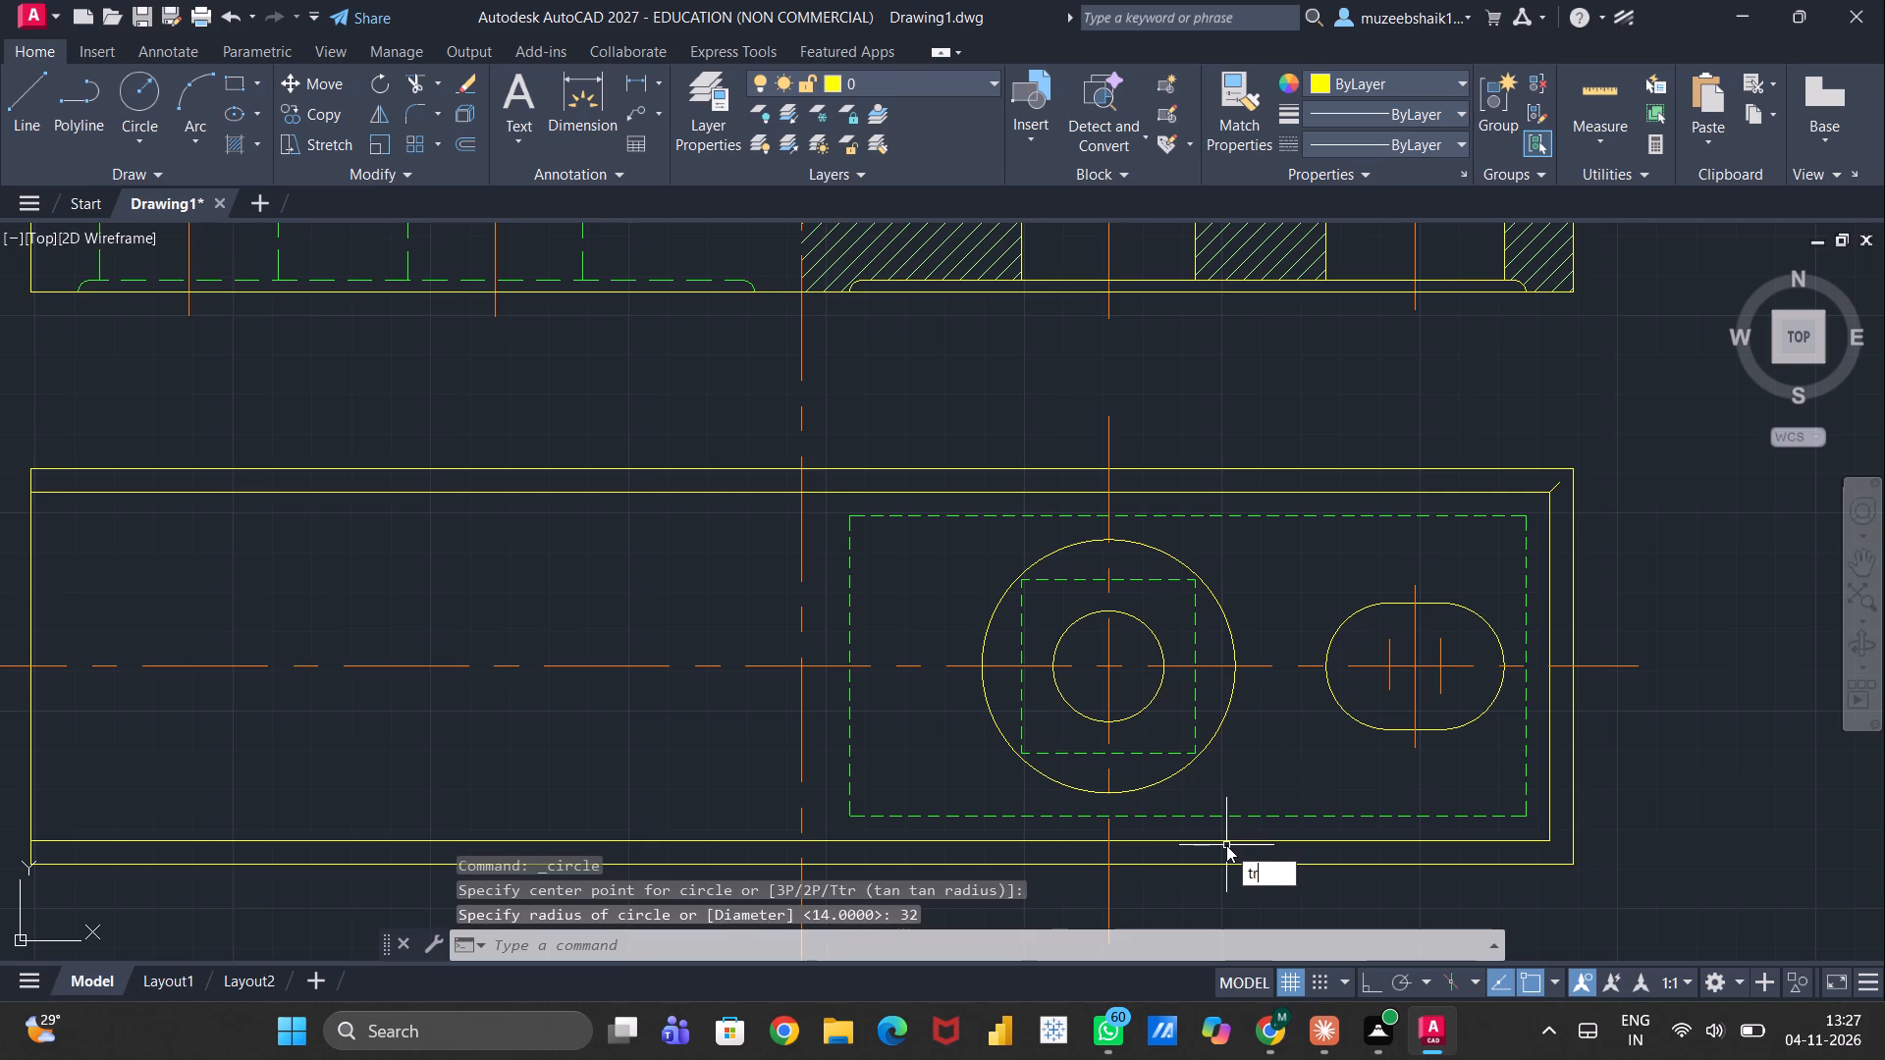
key(Return)
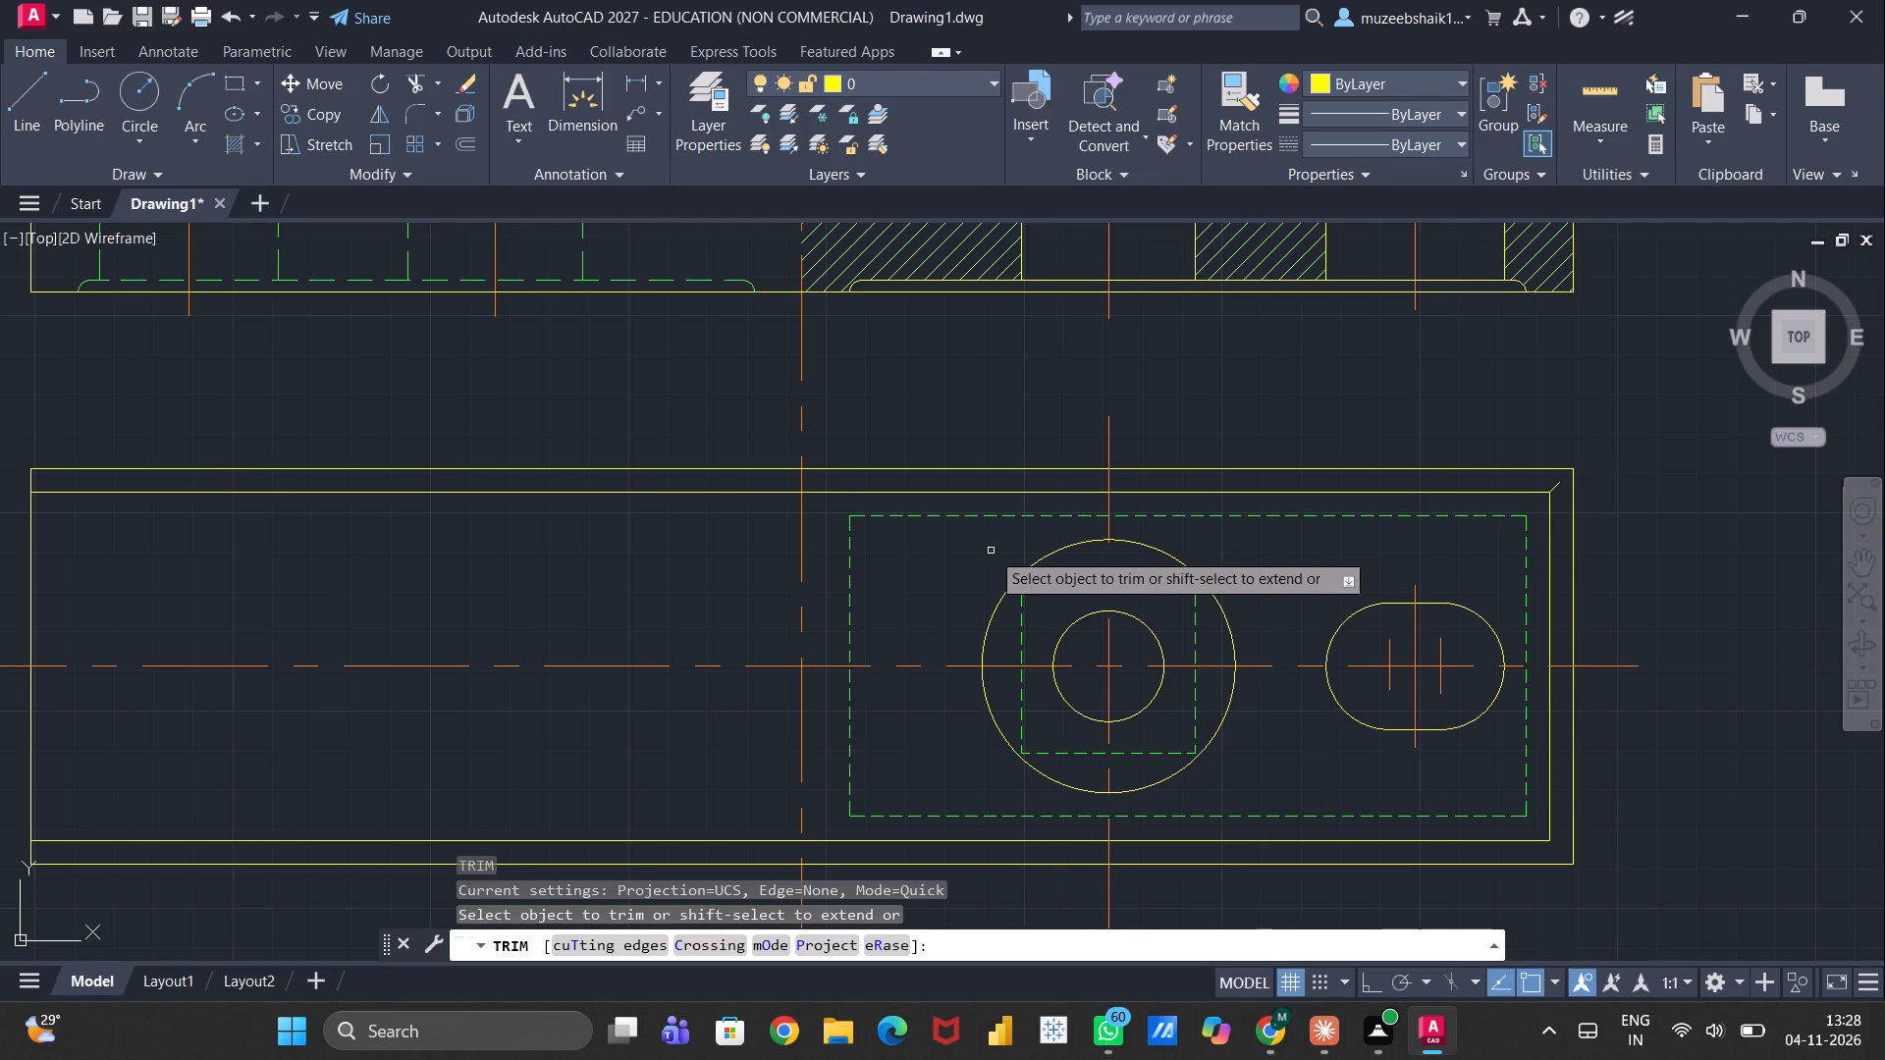
click(983, 632)
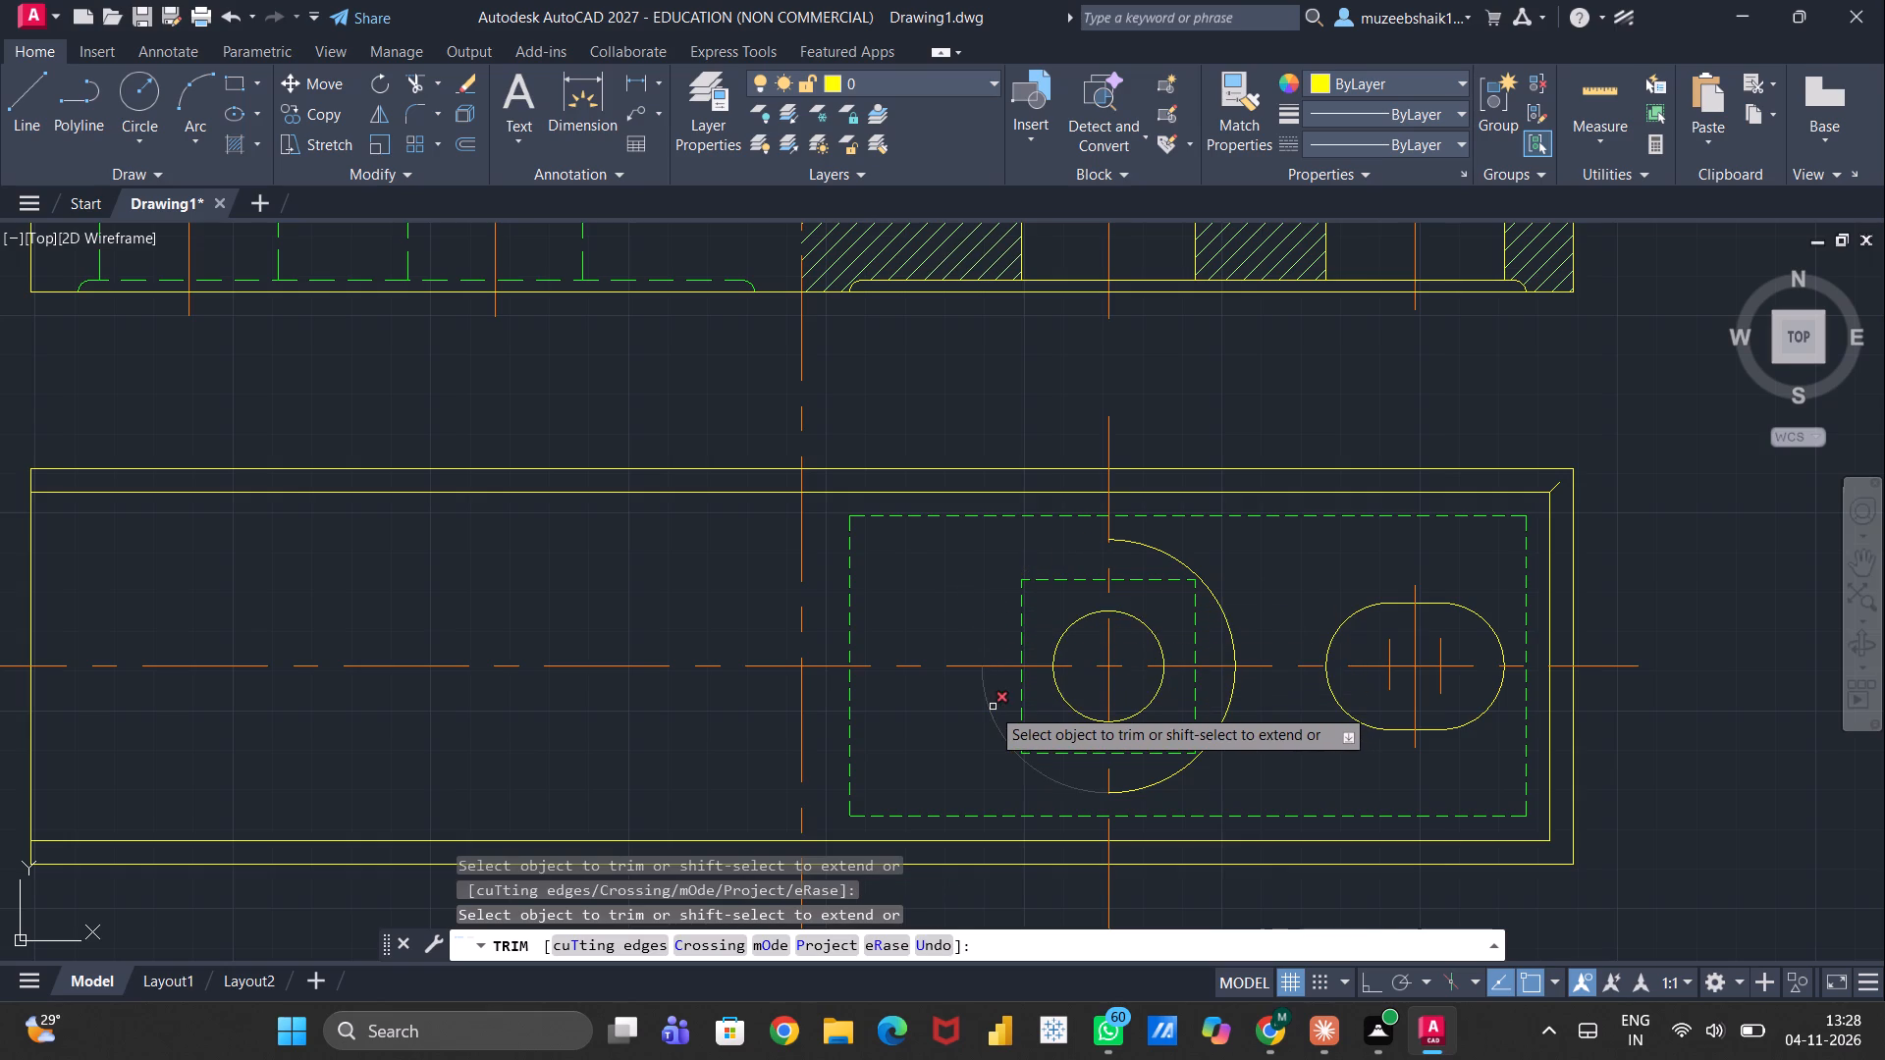
click(991, 707)
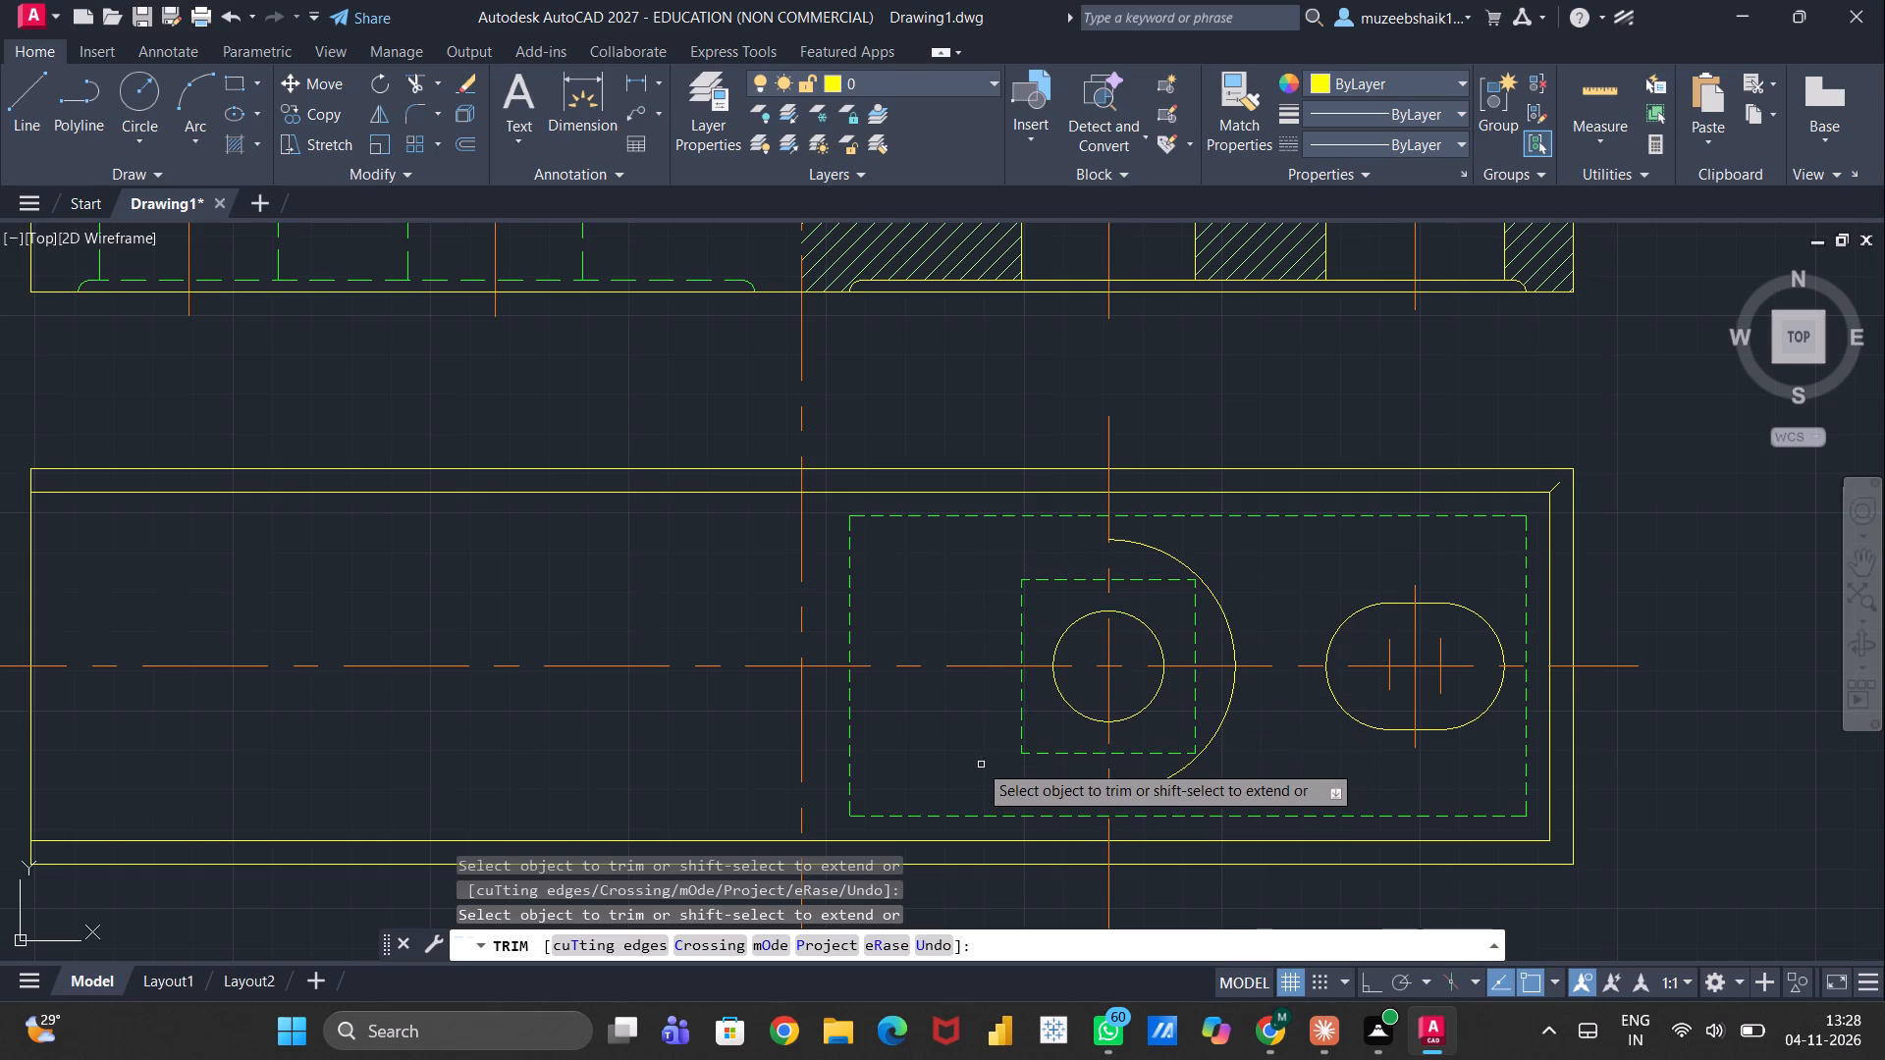
key(Escape)
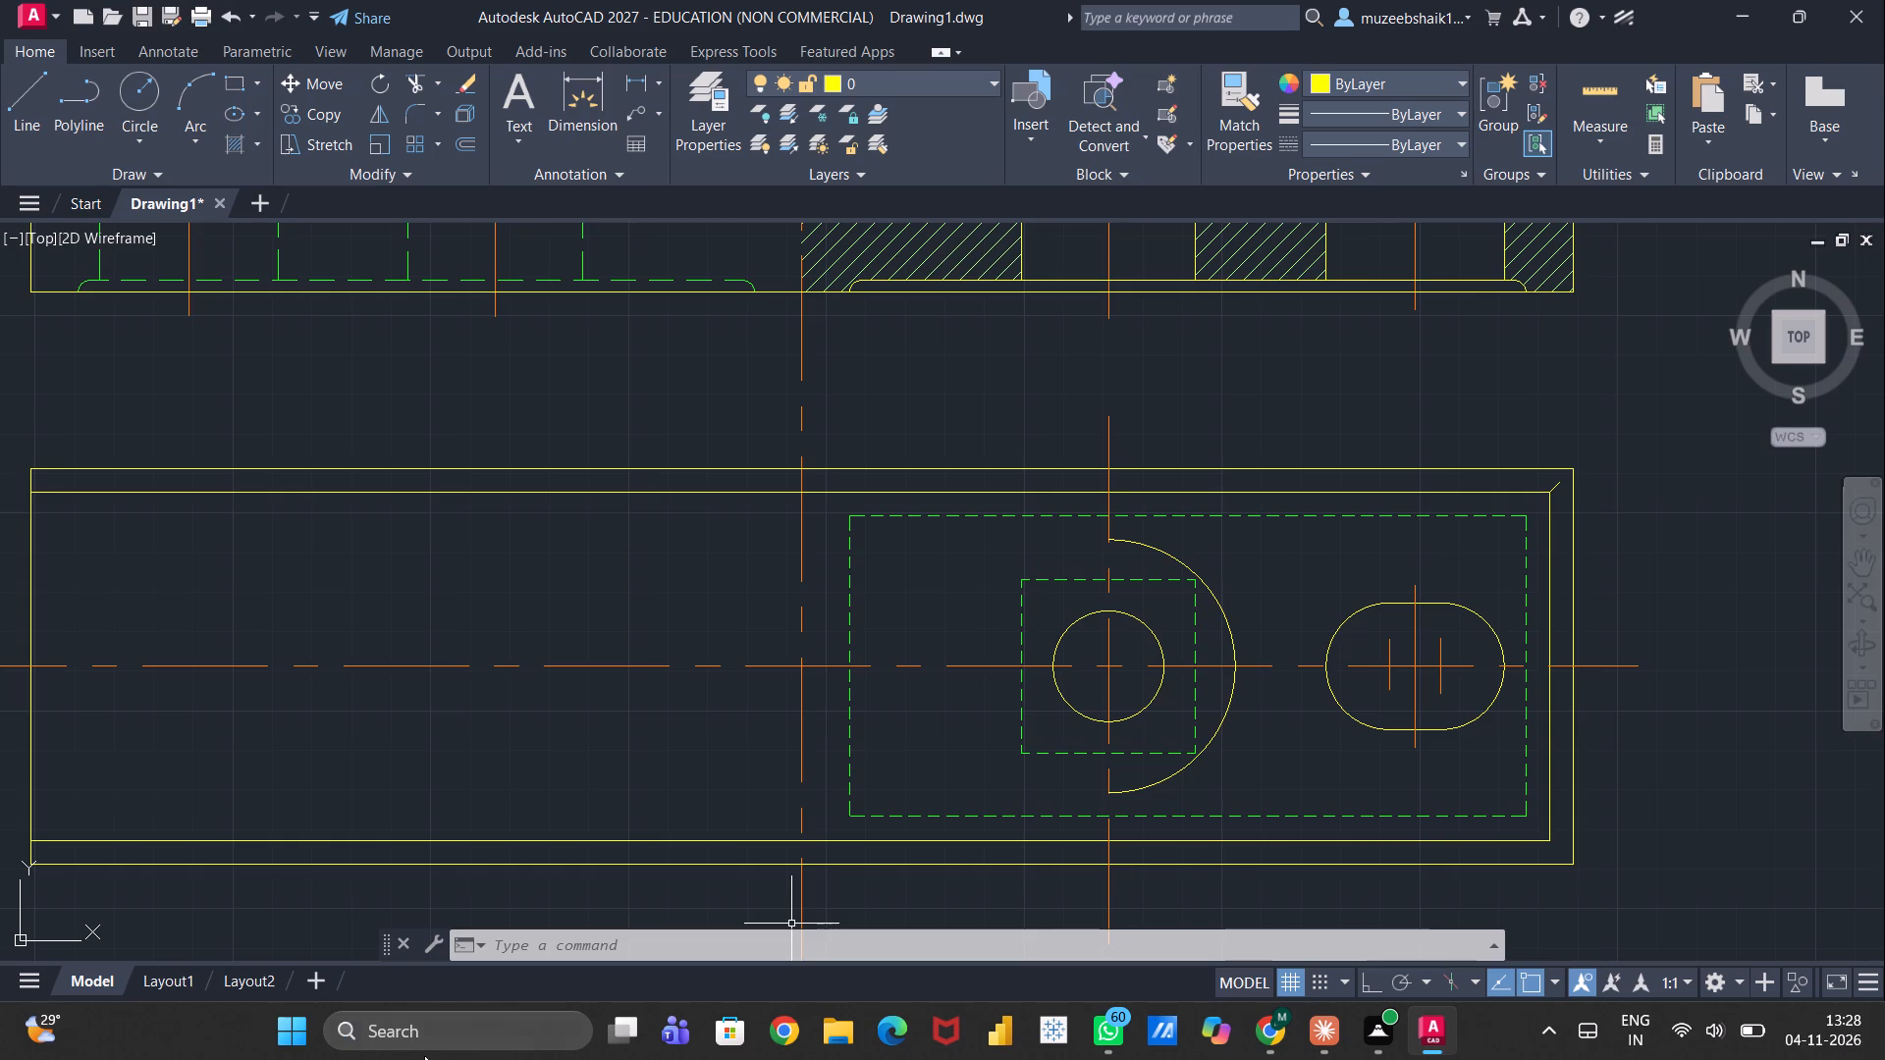
Fillet the upper end of the radius-32 arc to the hole's vertical centerline with radius 12.
key(f)
key(Return)
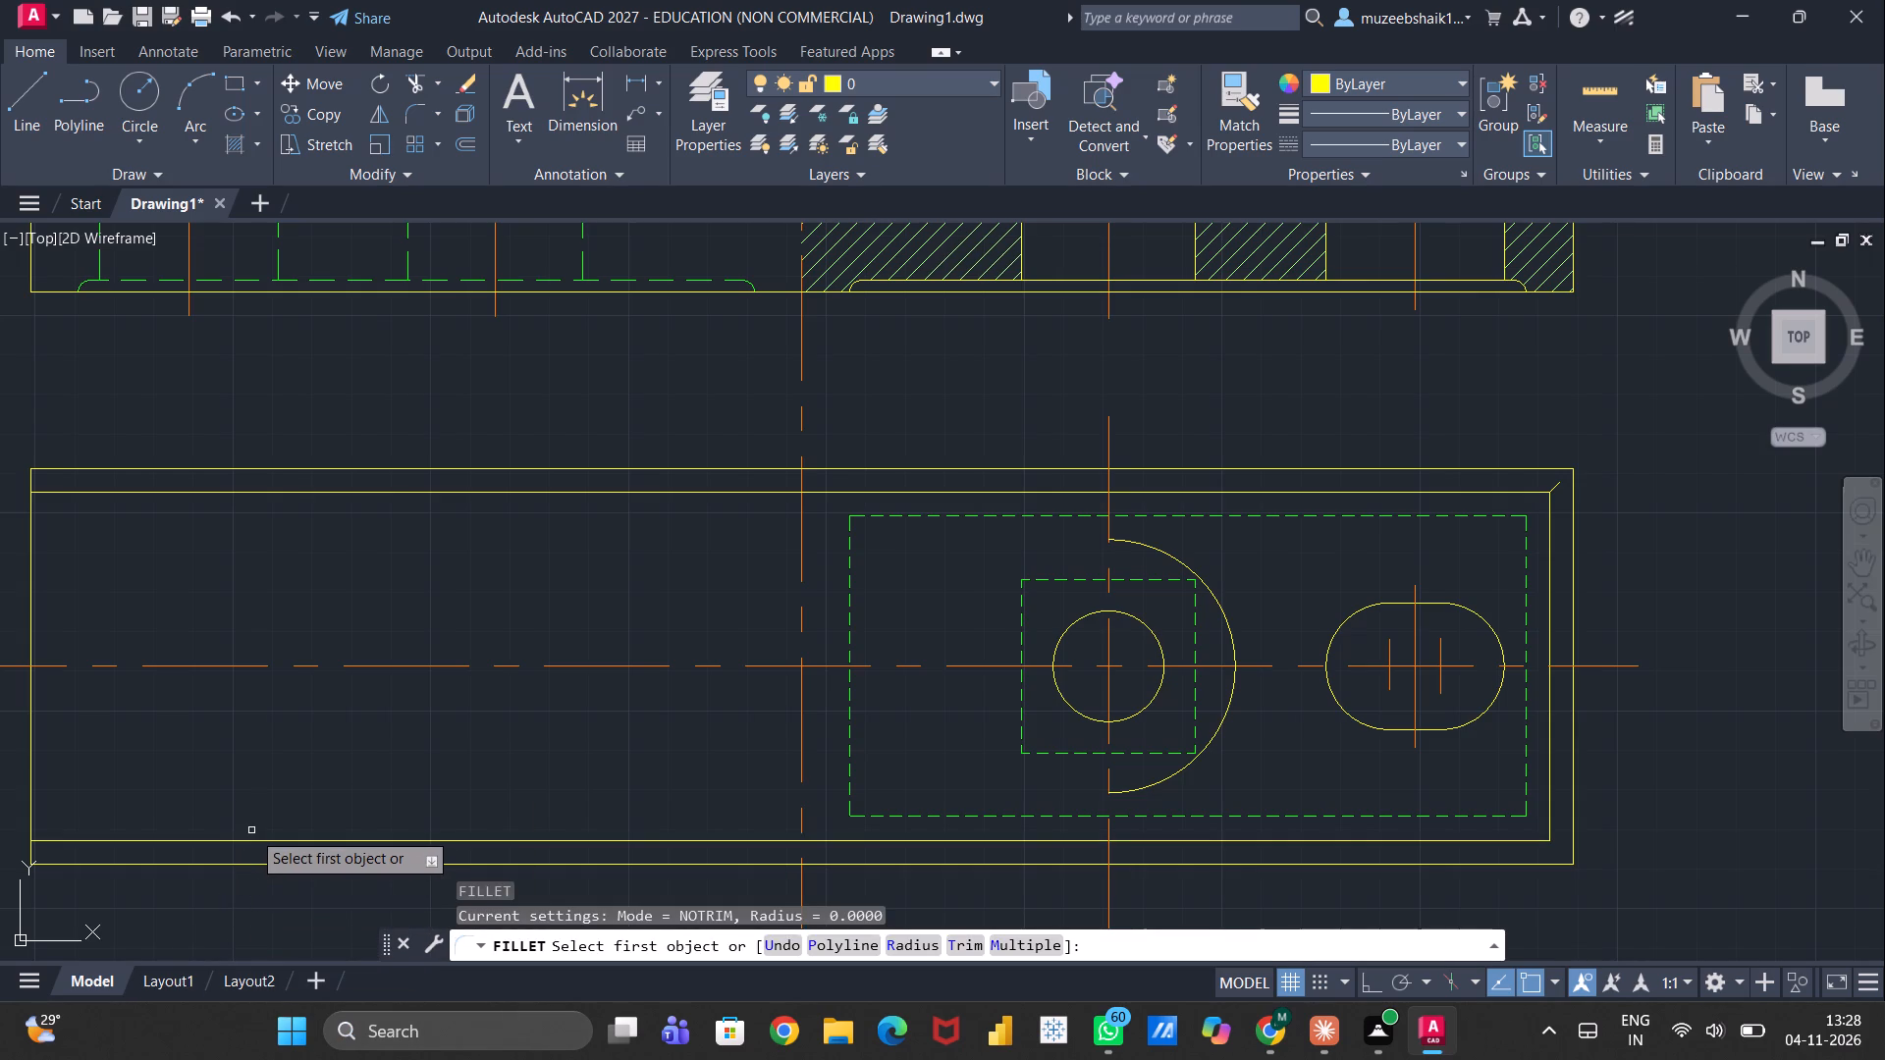
key(r)
key(Return)
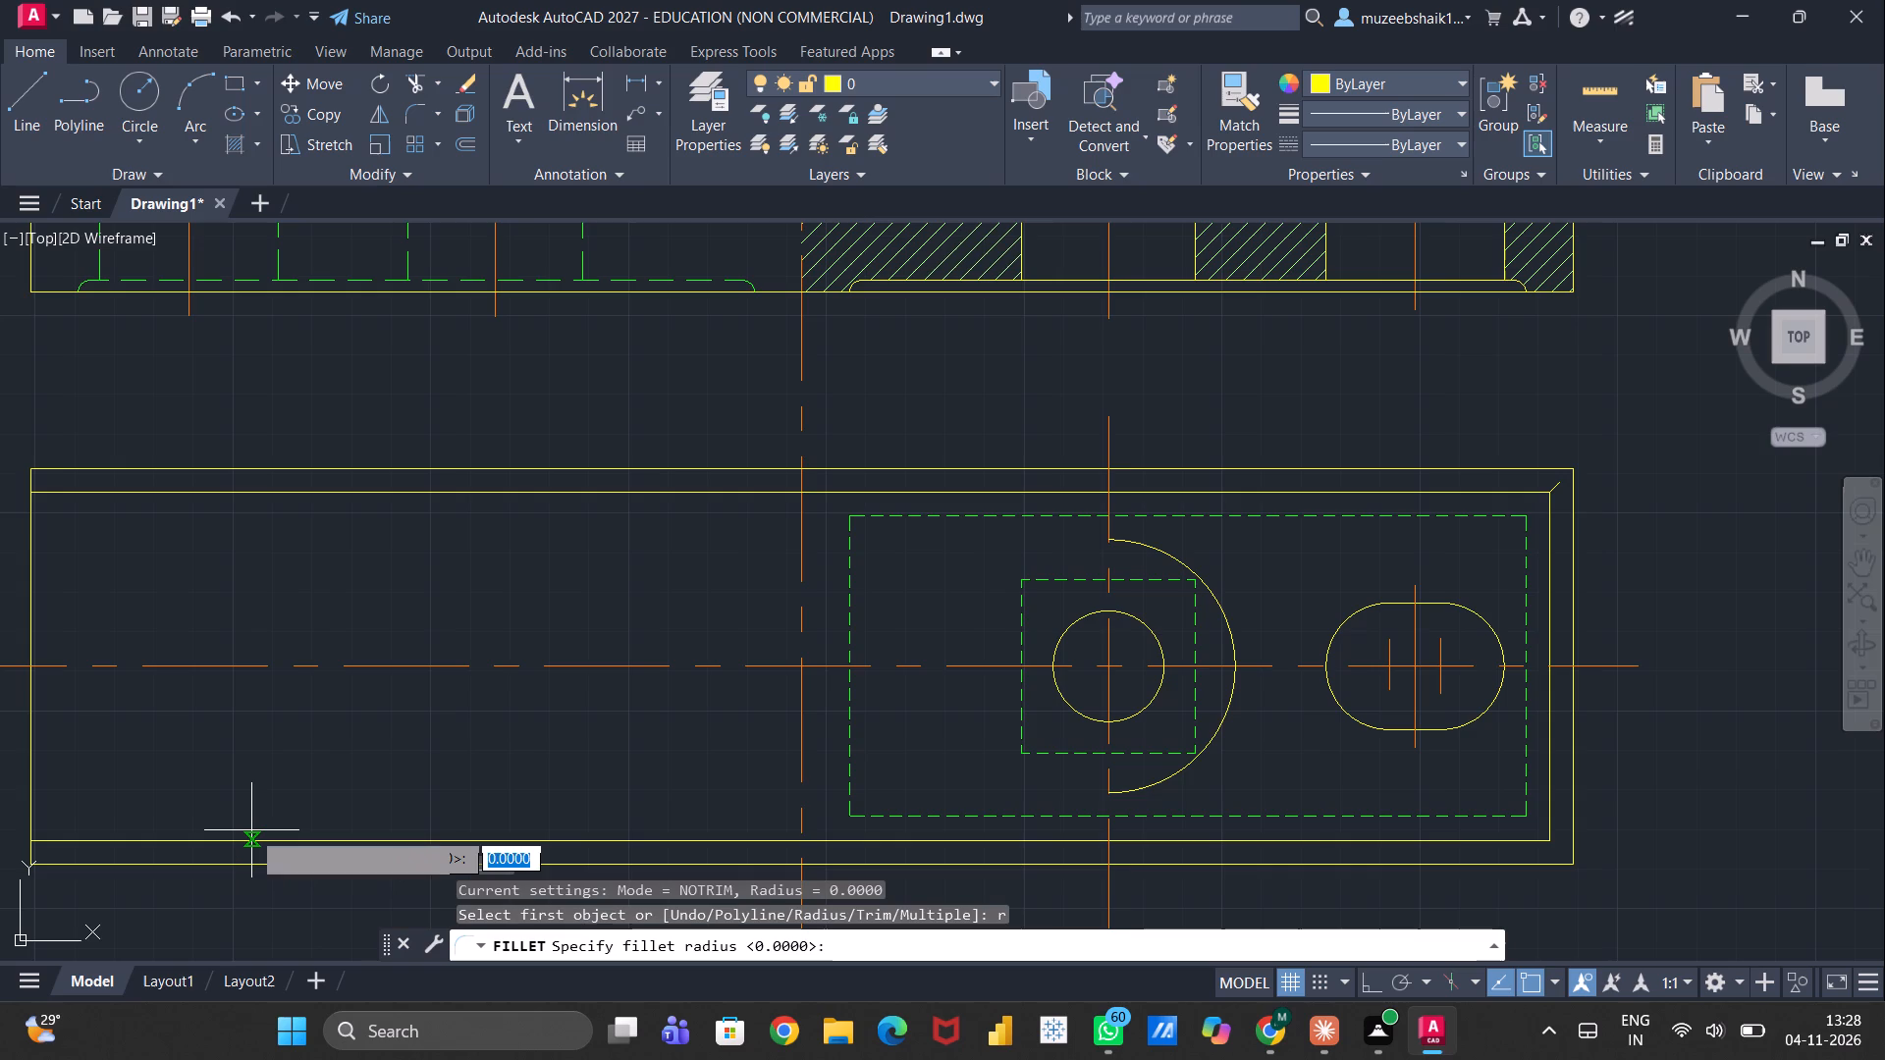
text(12)
key(Return)
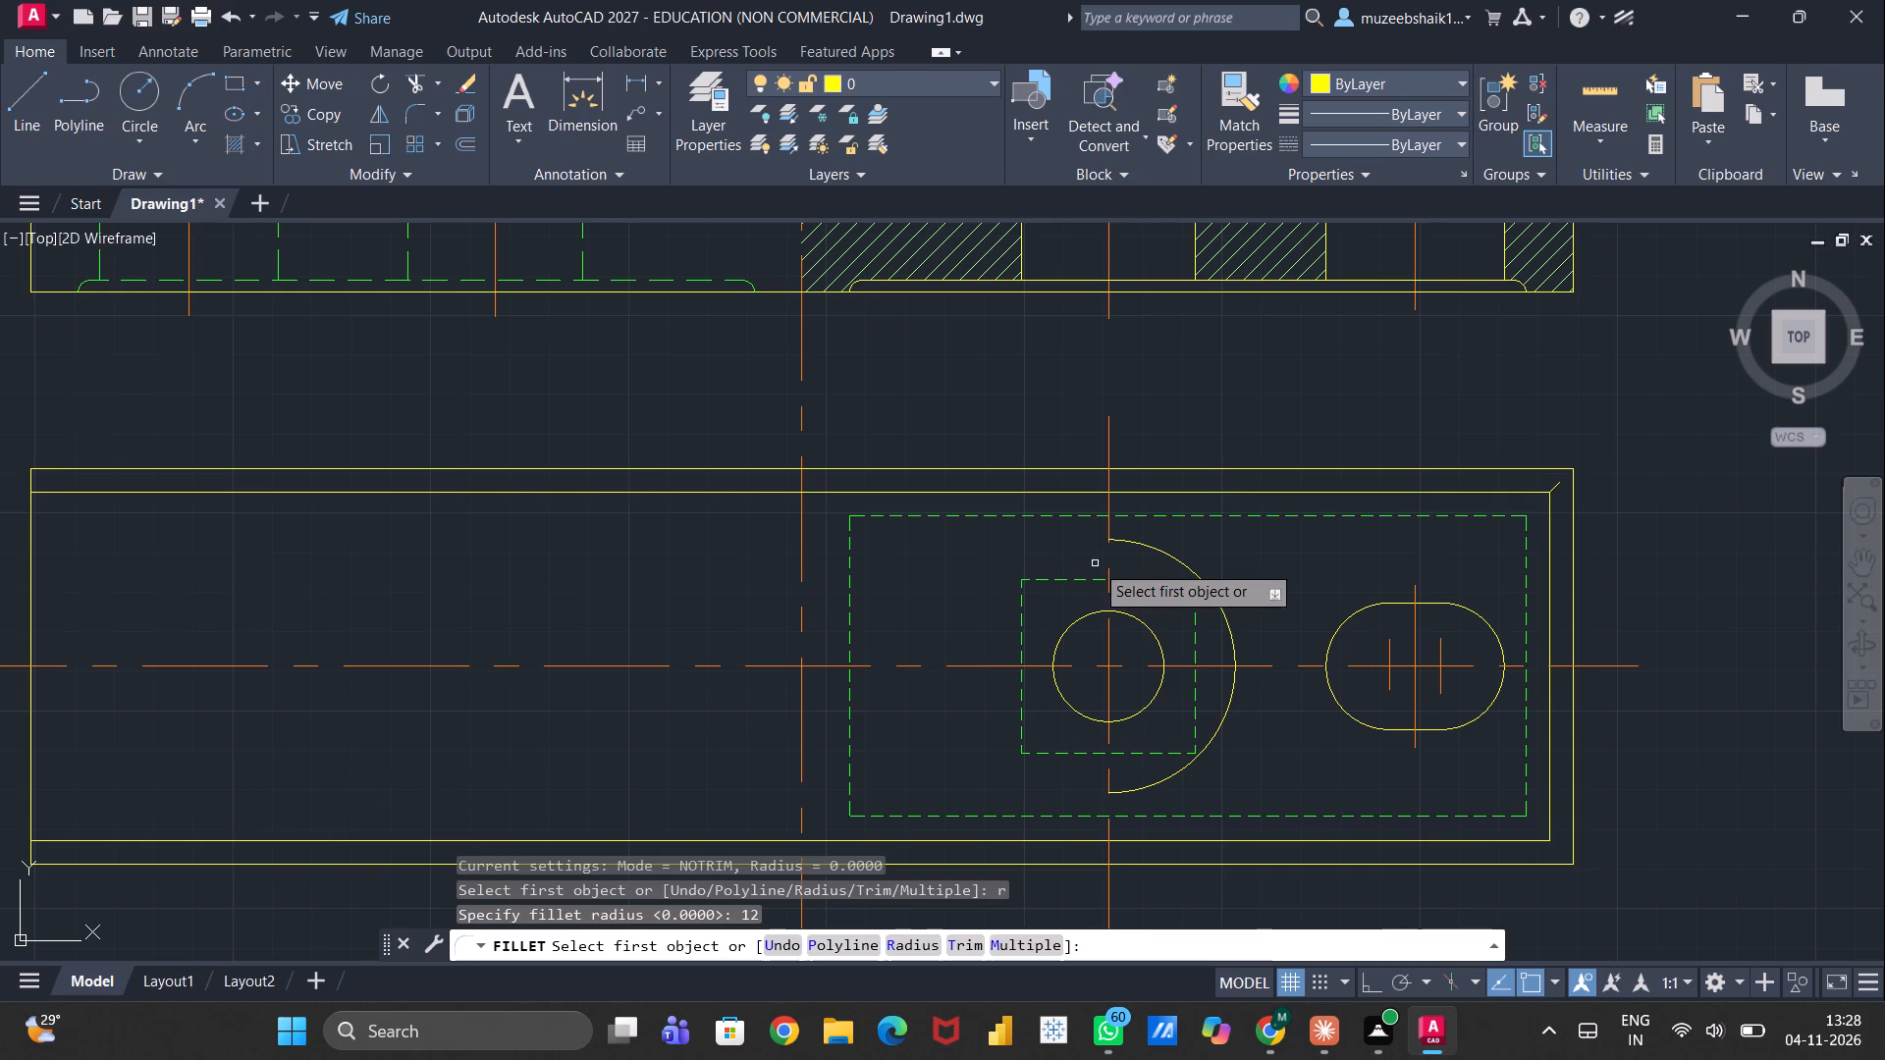
click(1155, 551)
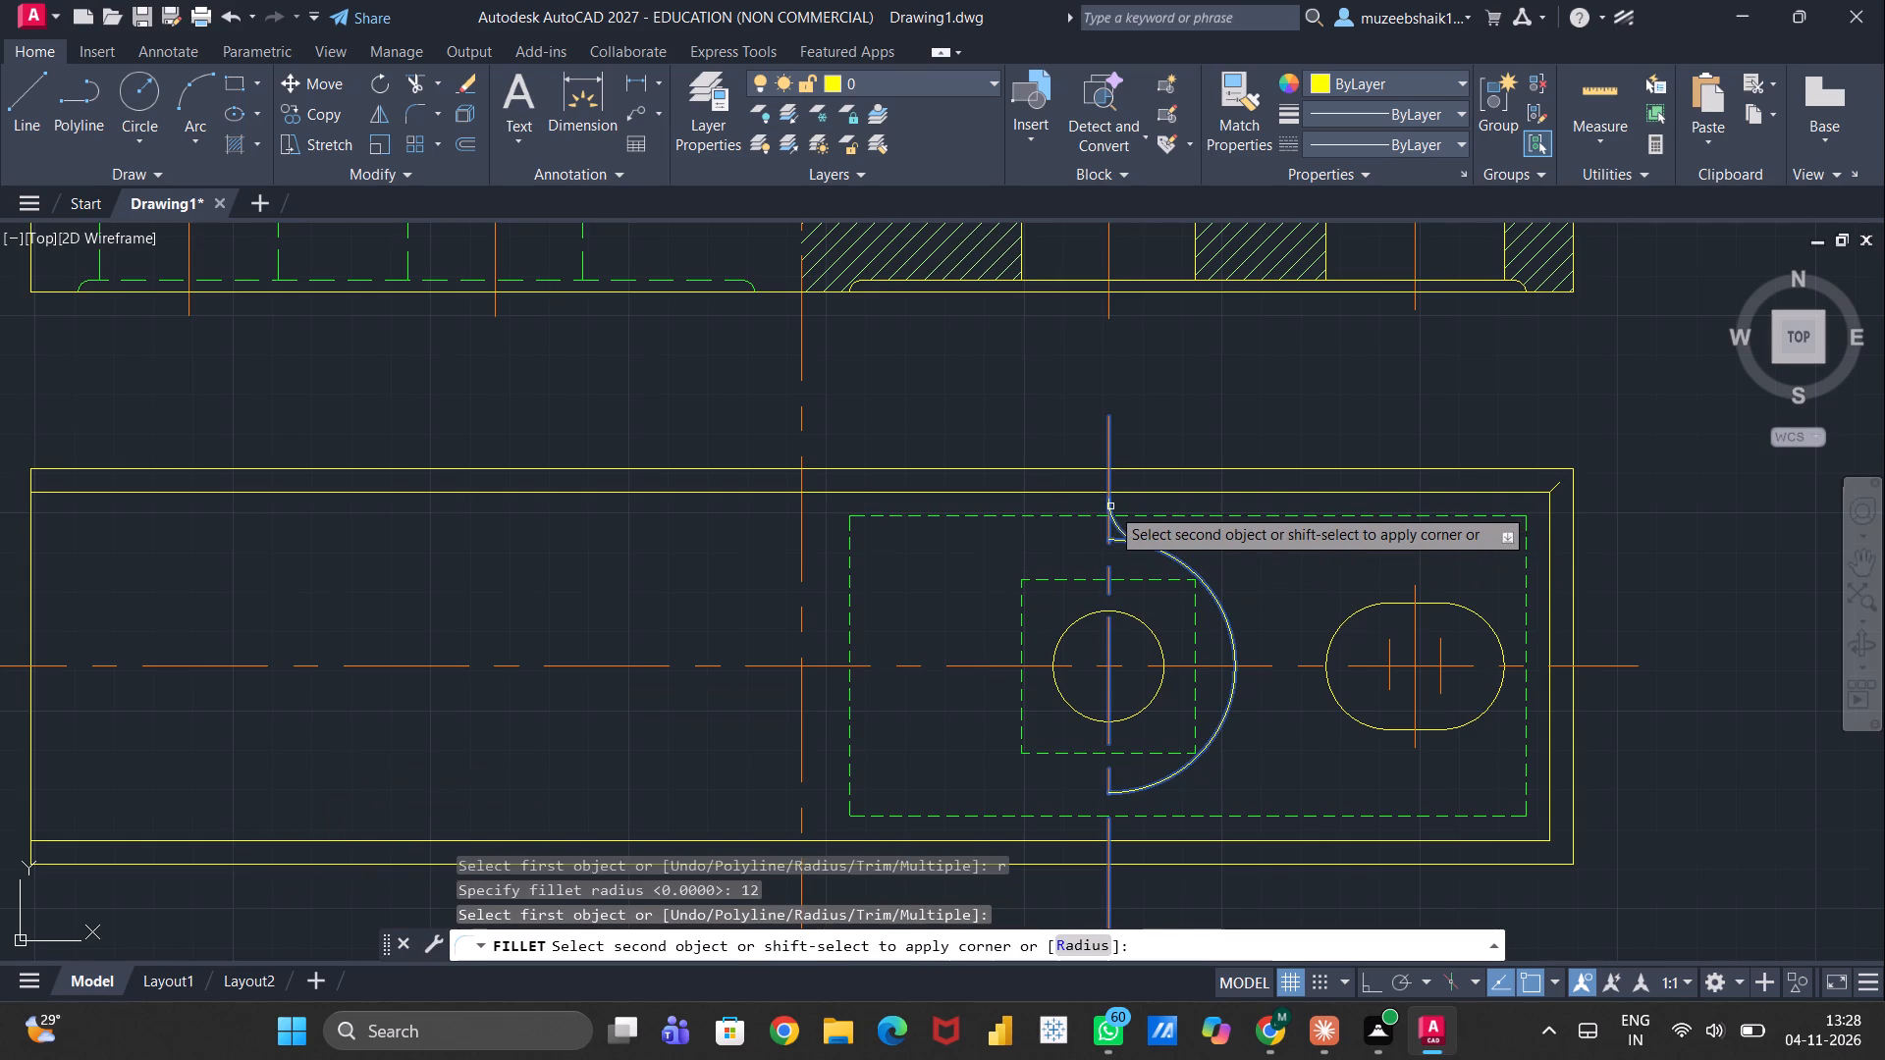
click(1110, 506)
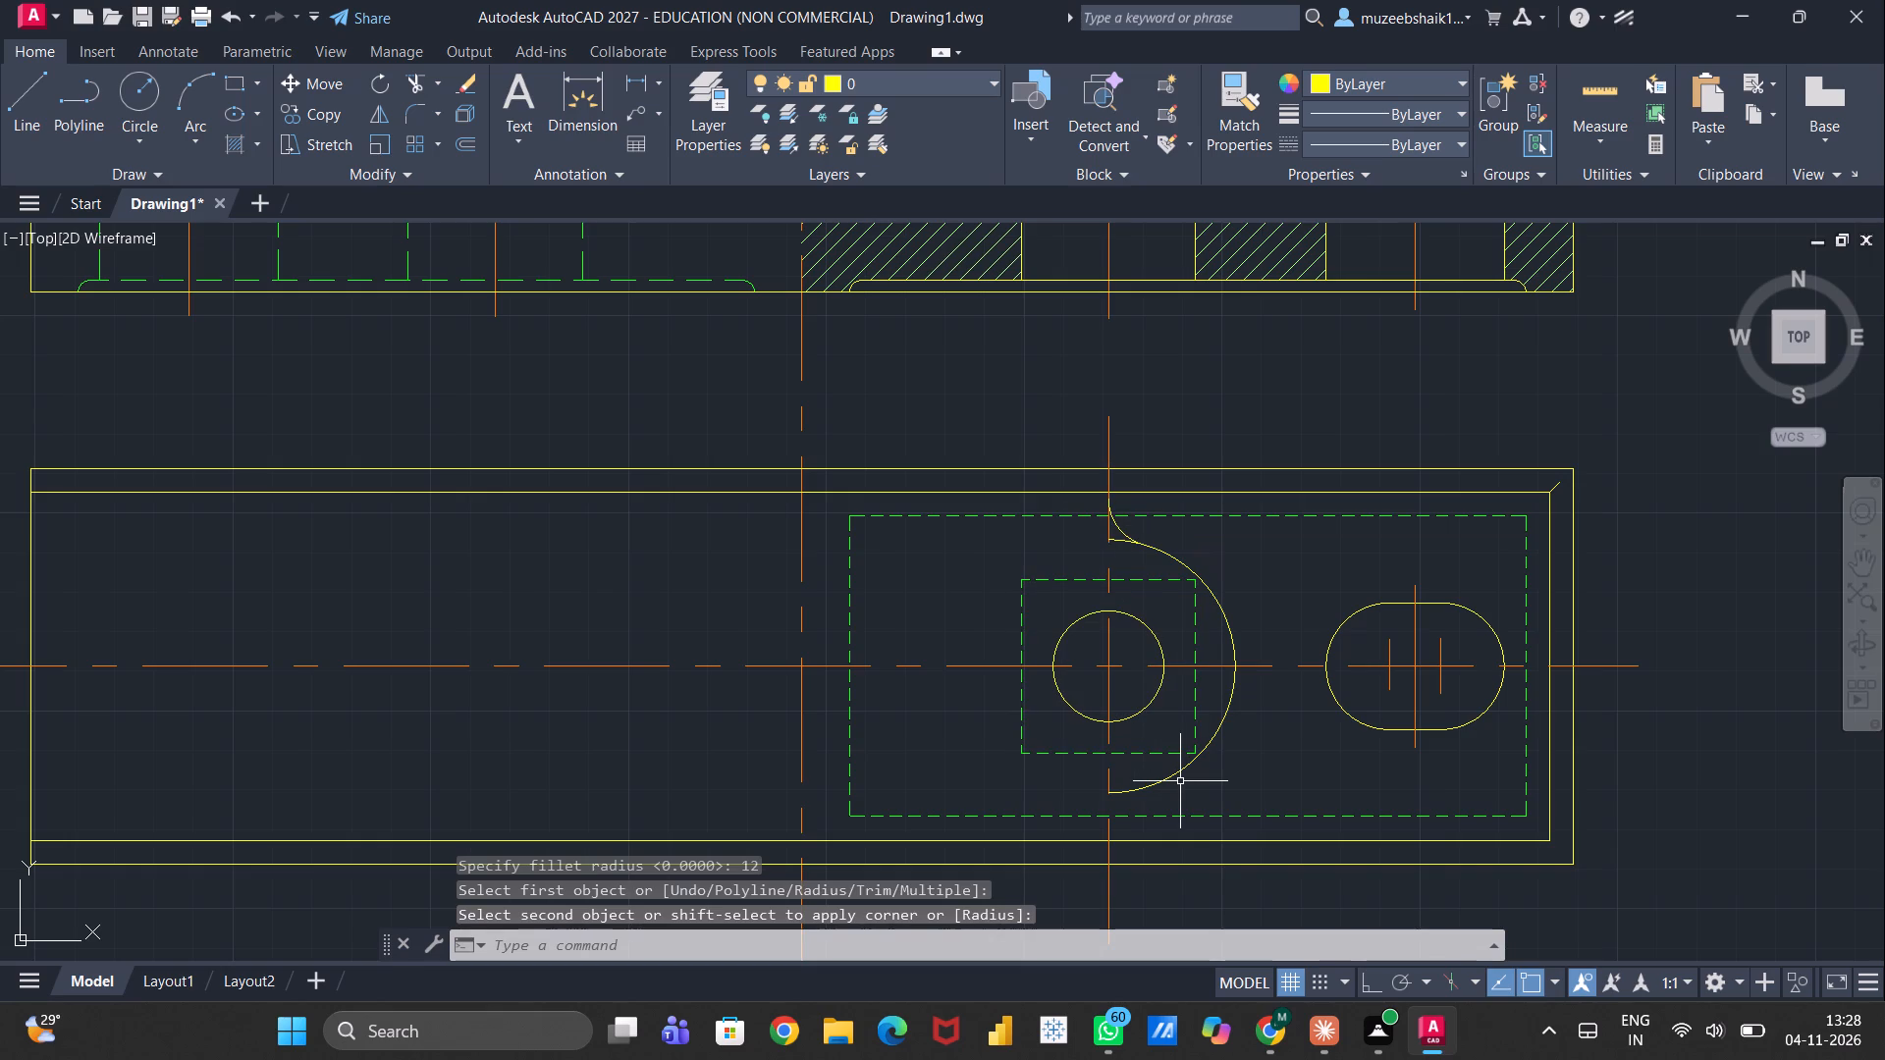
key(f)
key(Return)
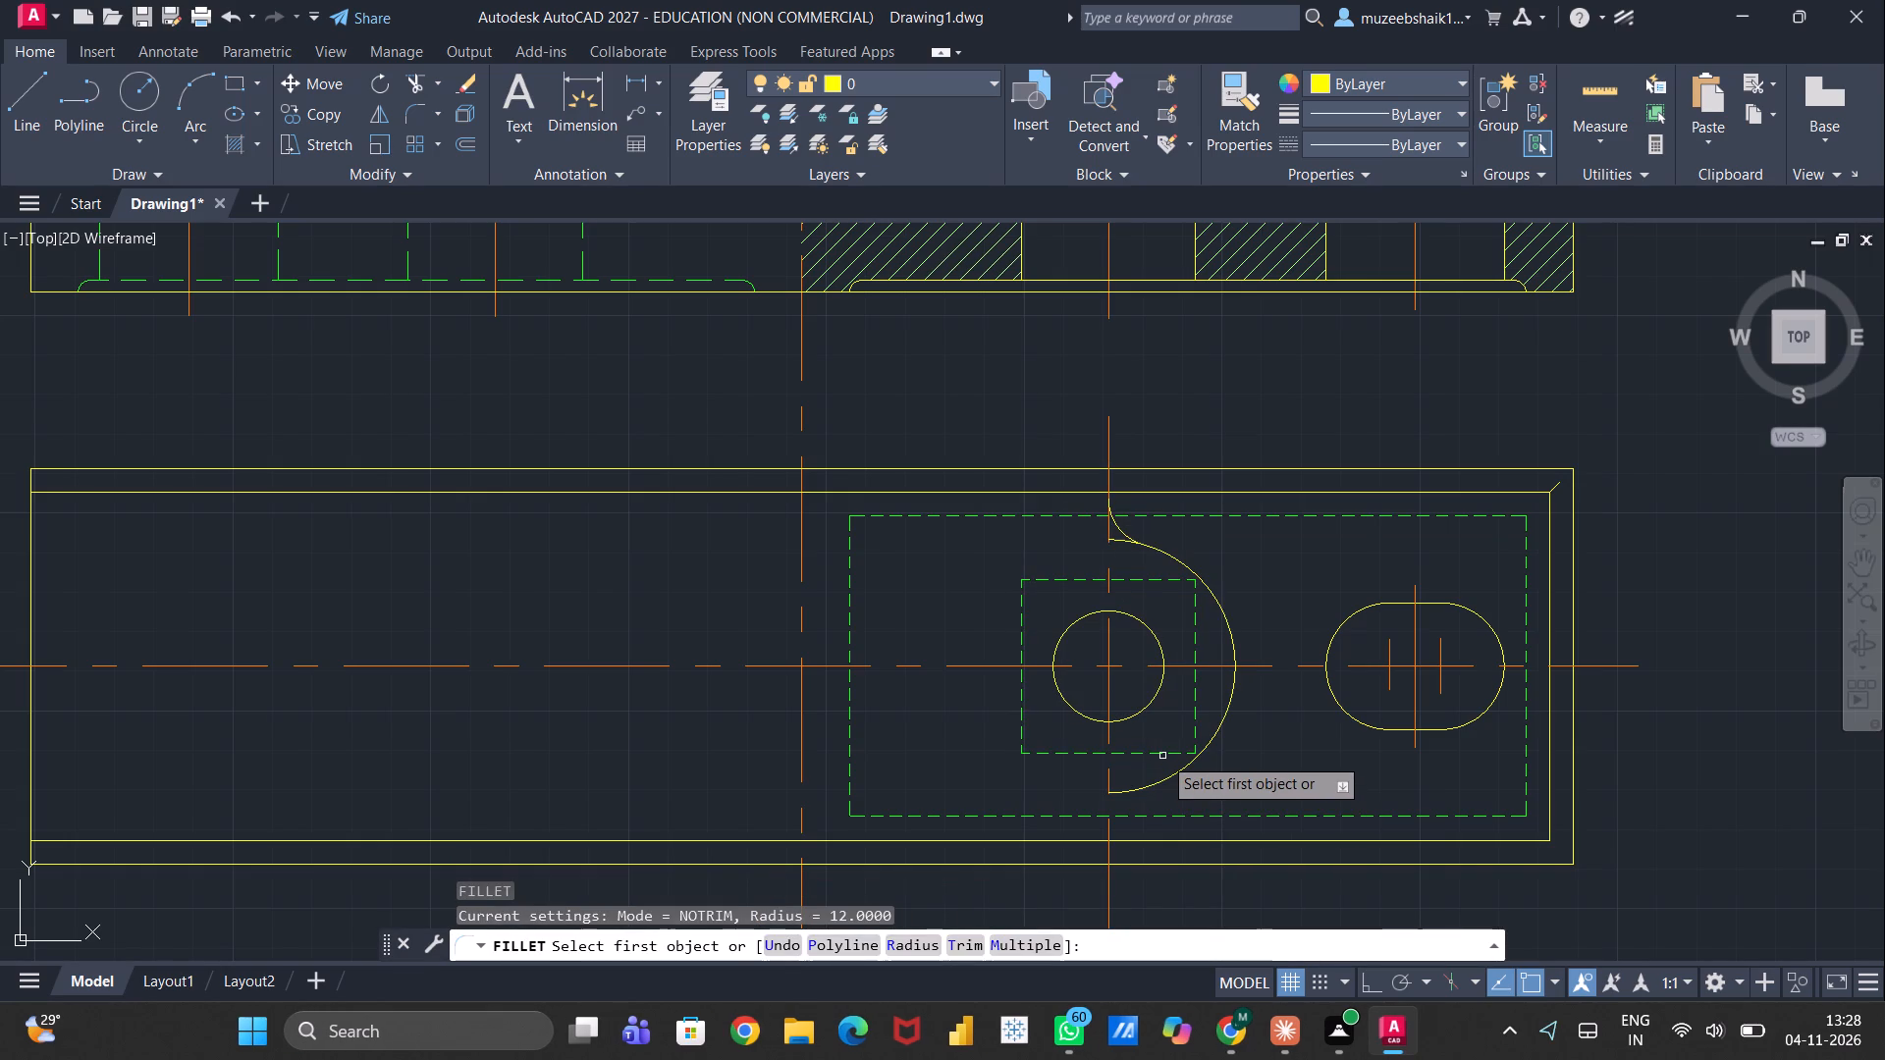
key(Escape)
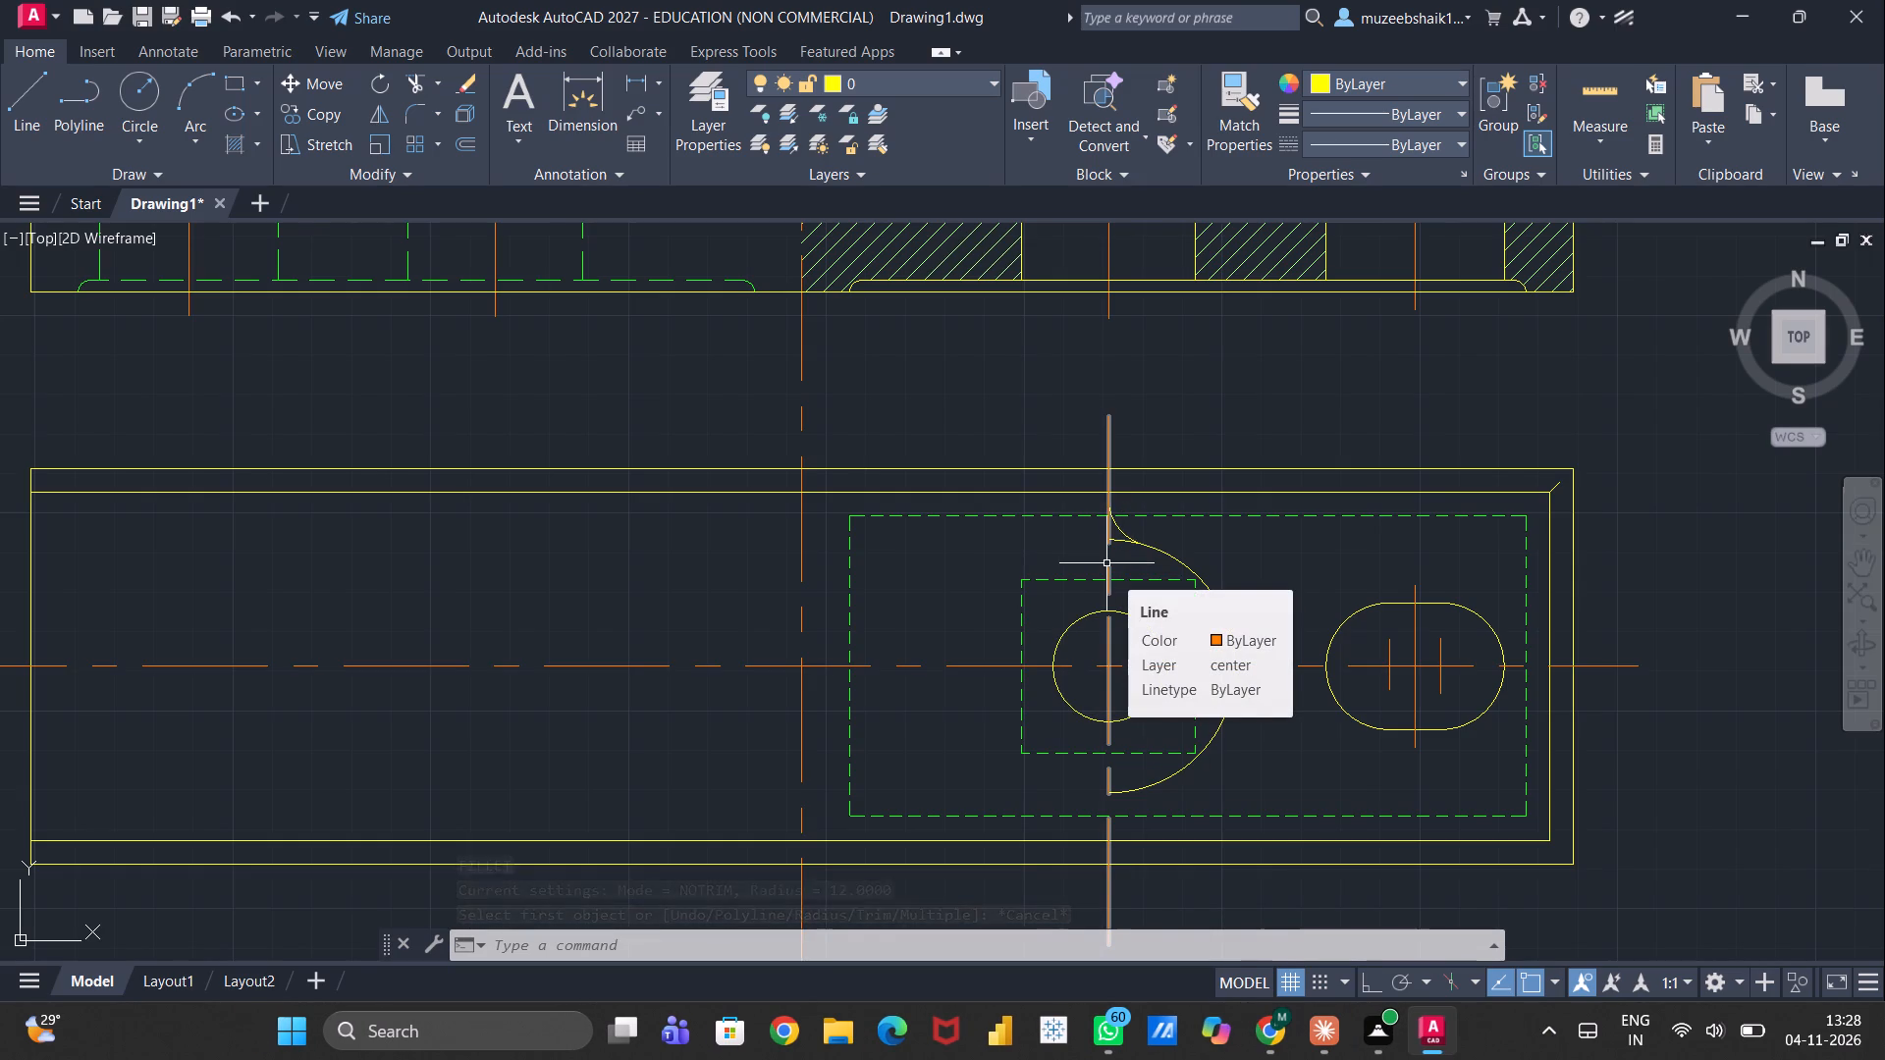
Trim the hole's vertical centerline between the upper and lower ends of the radius-32 arc, including inside the hole and the dashed square.
key(t)
key(r)
key(Return)
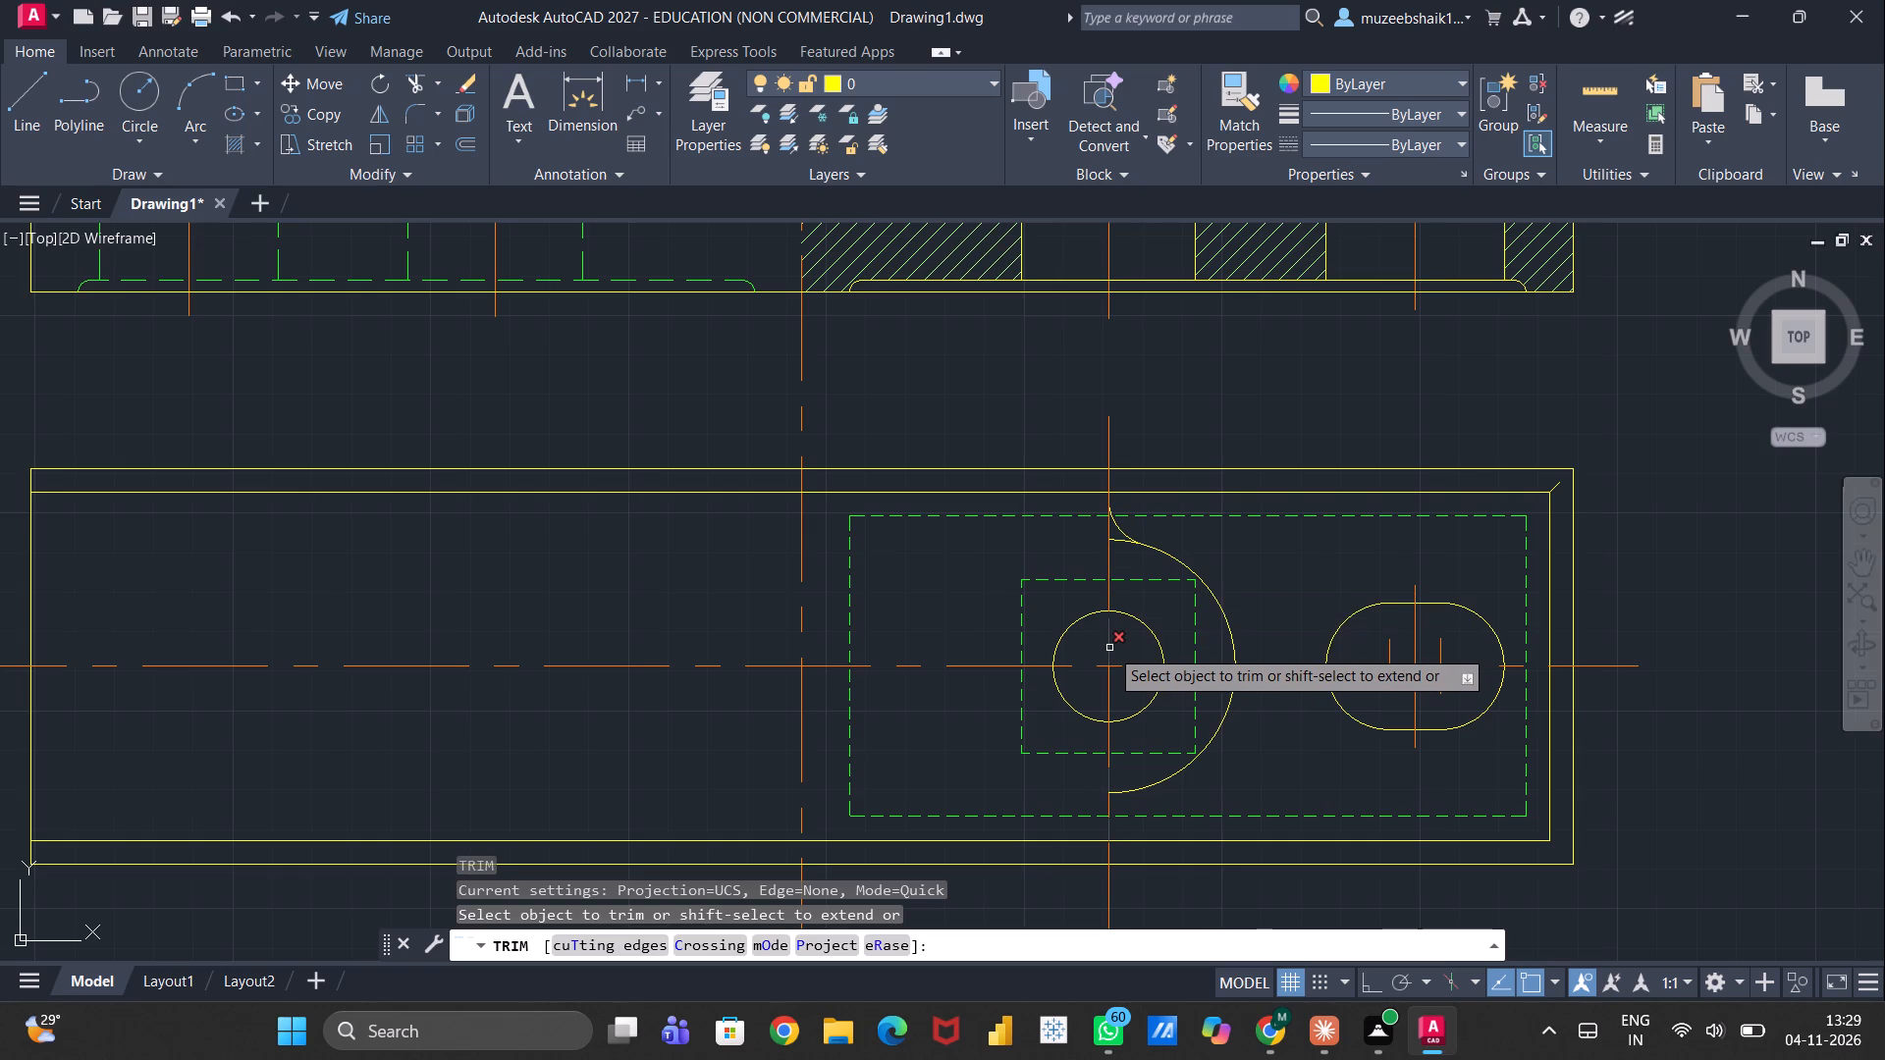
click(1109, 648)
click(1112, 567)
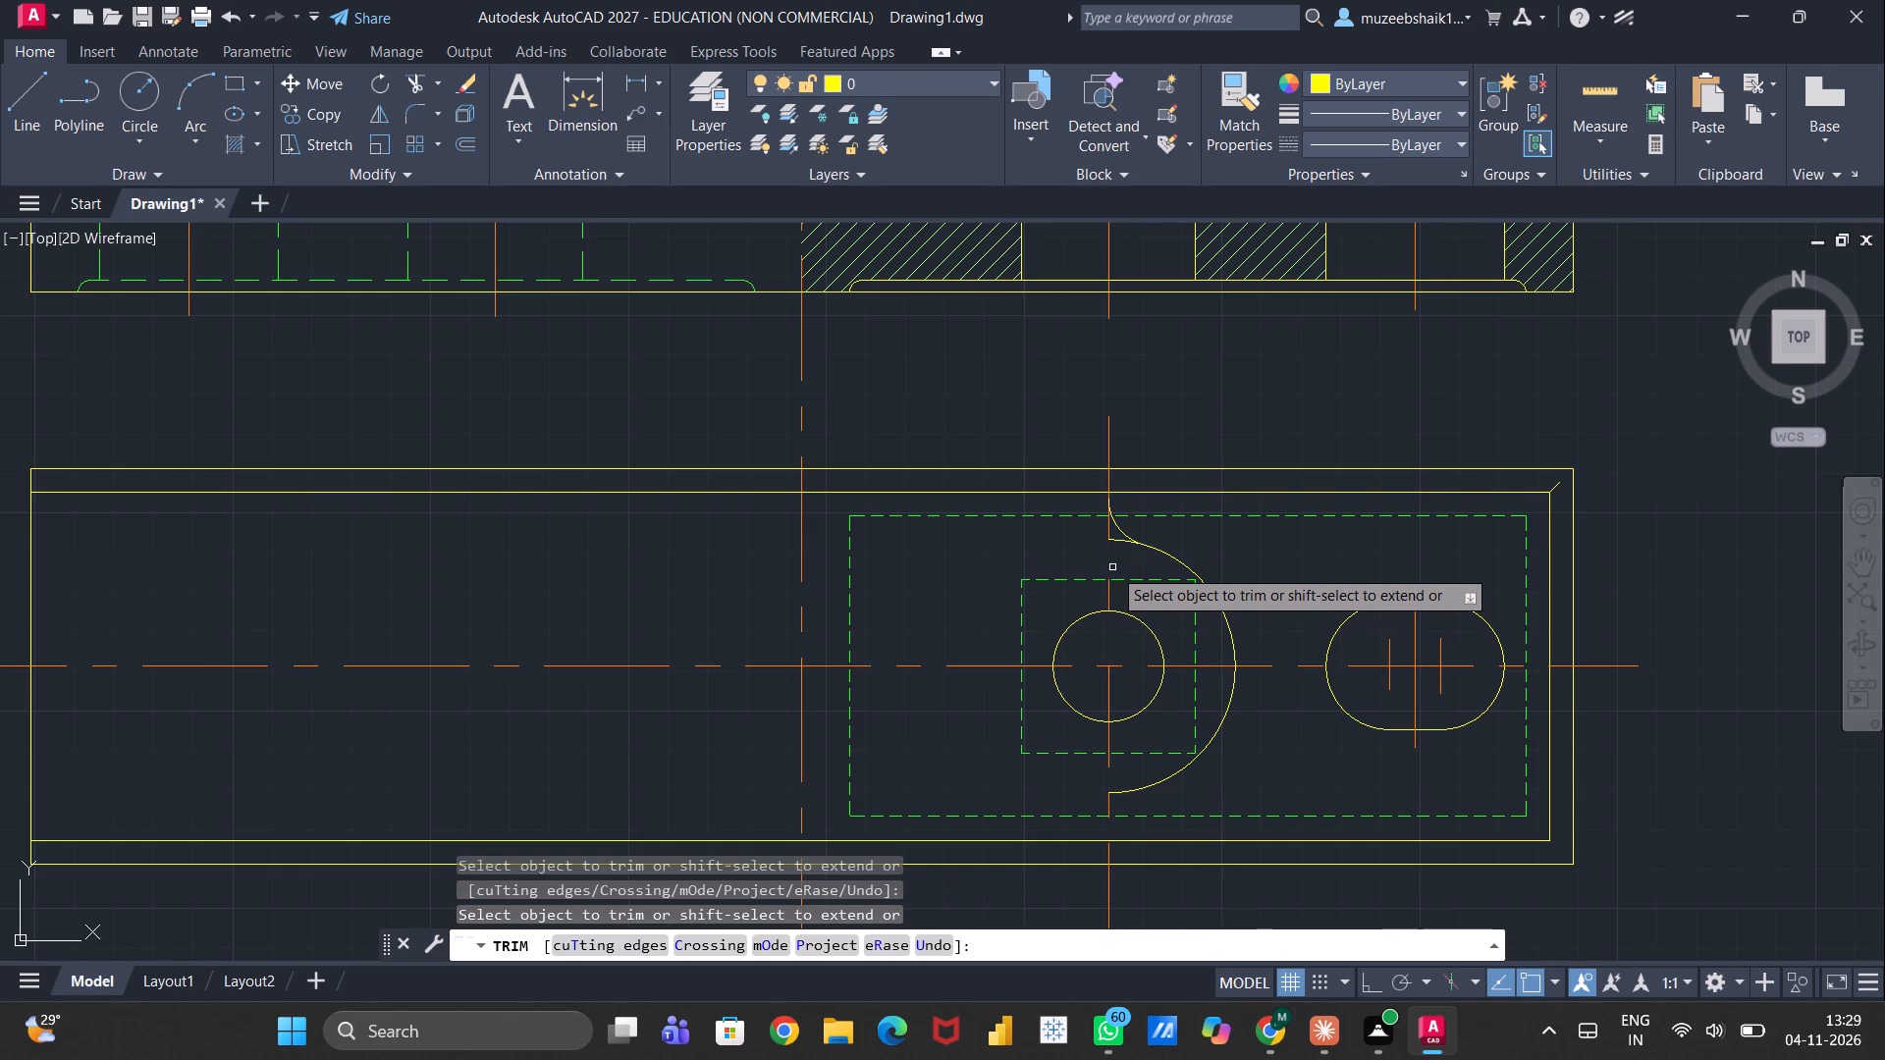
click(1108, 597)
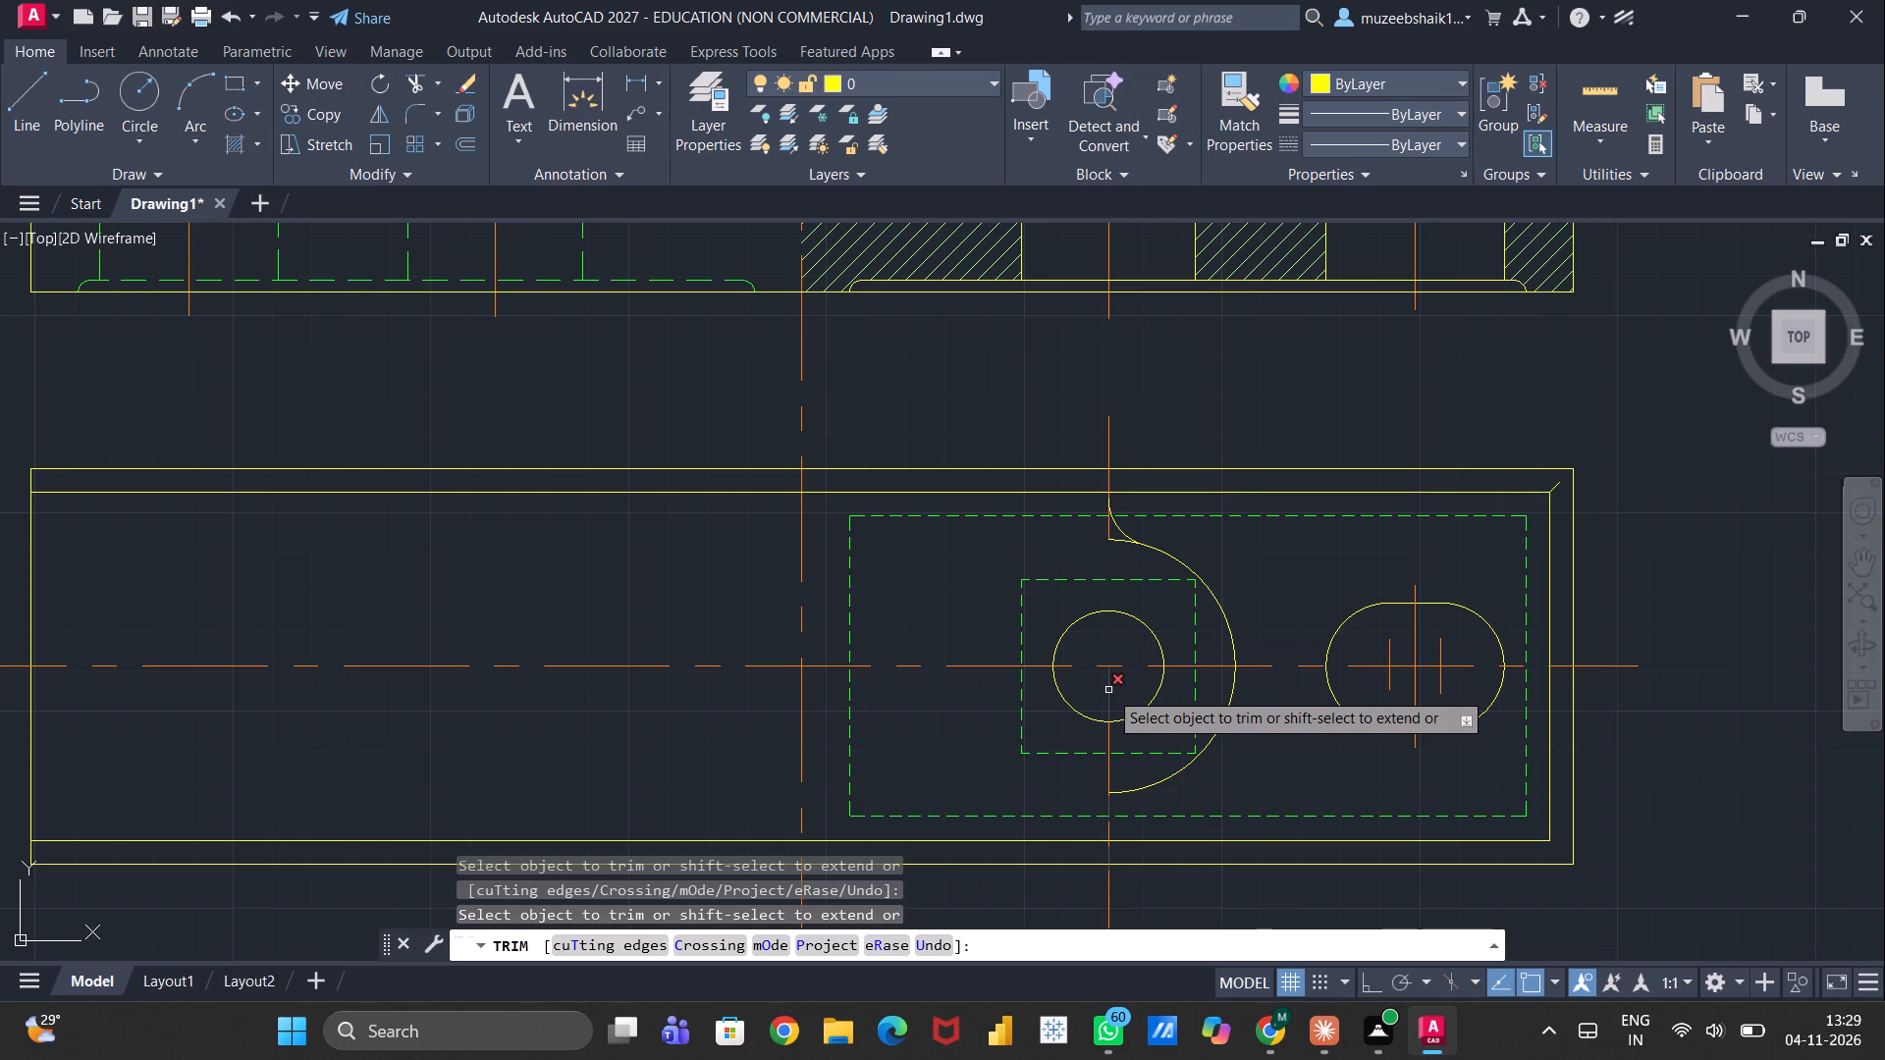
click(1108, 690)
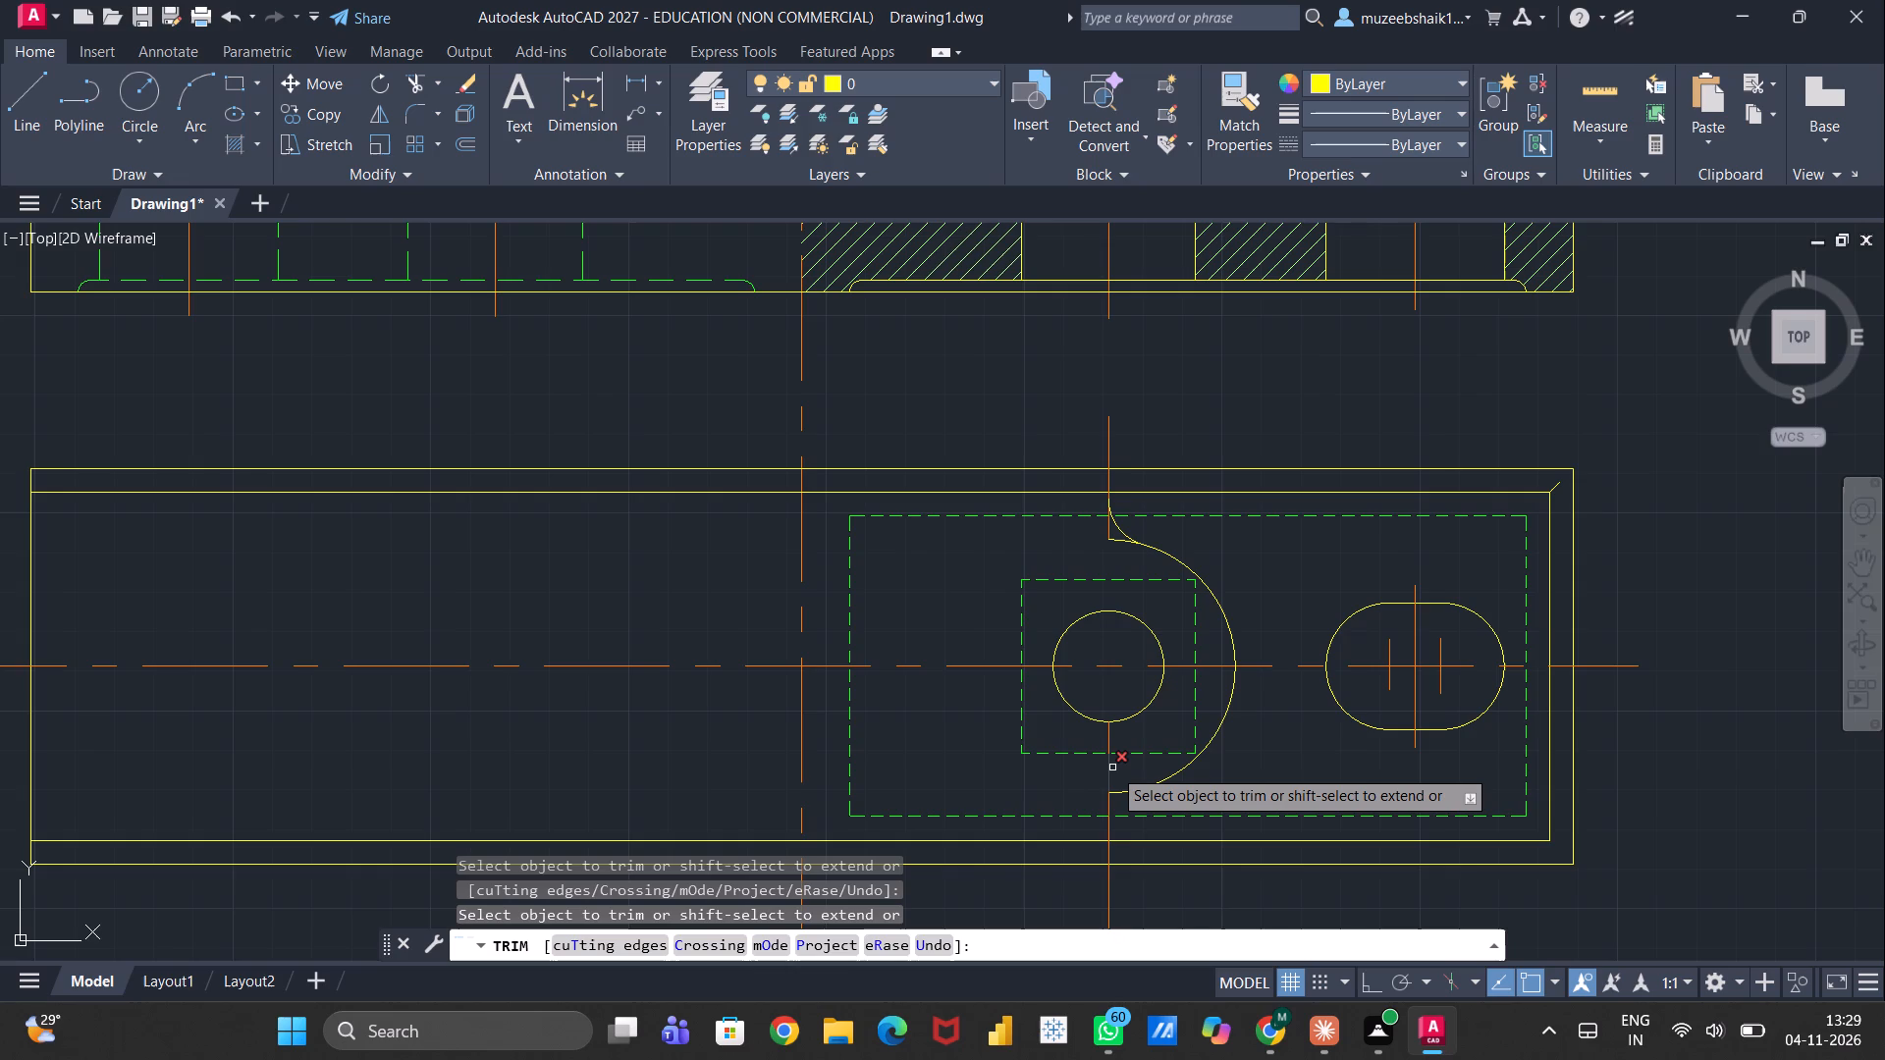
click(1112, 768)
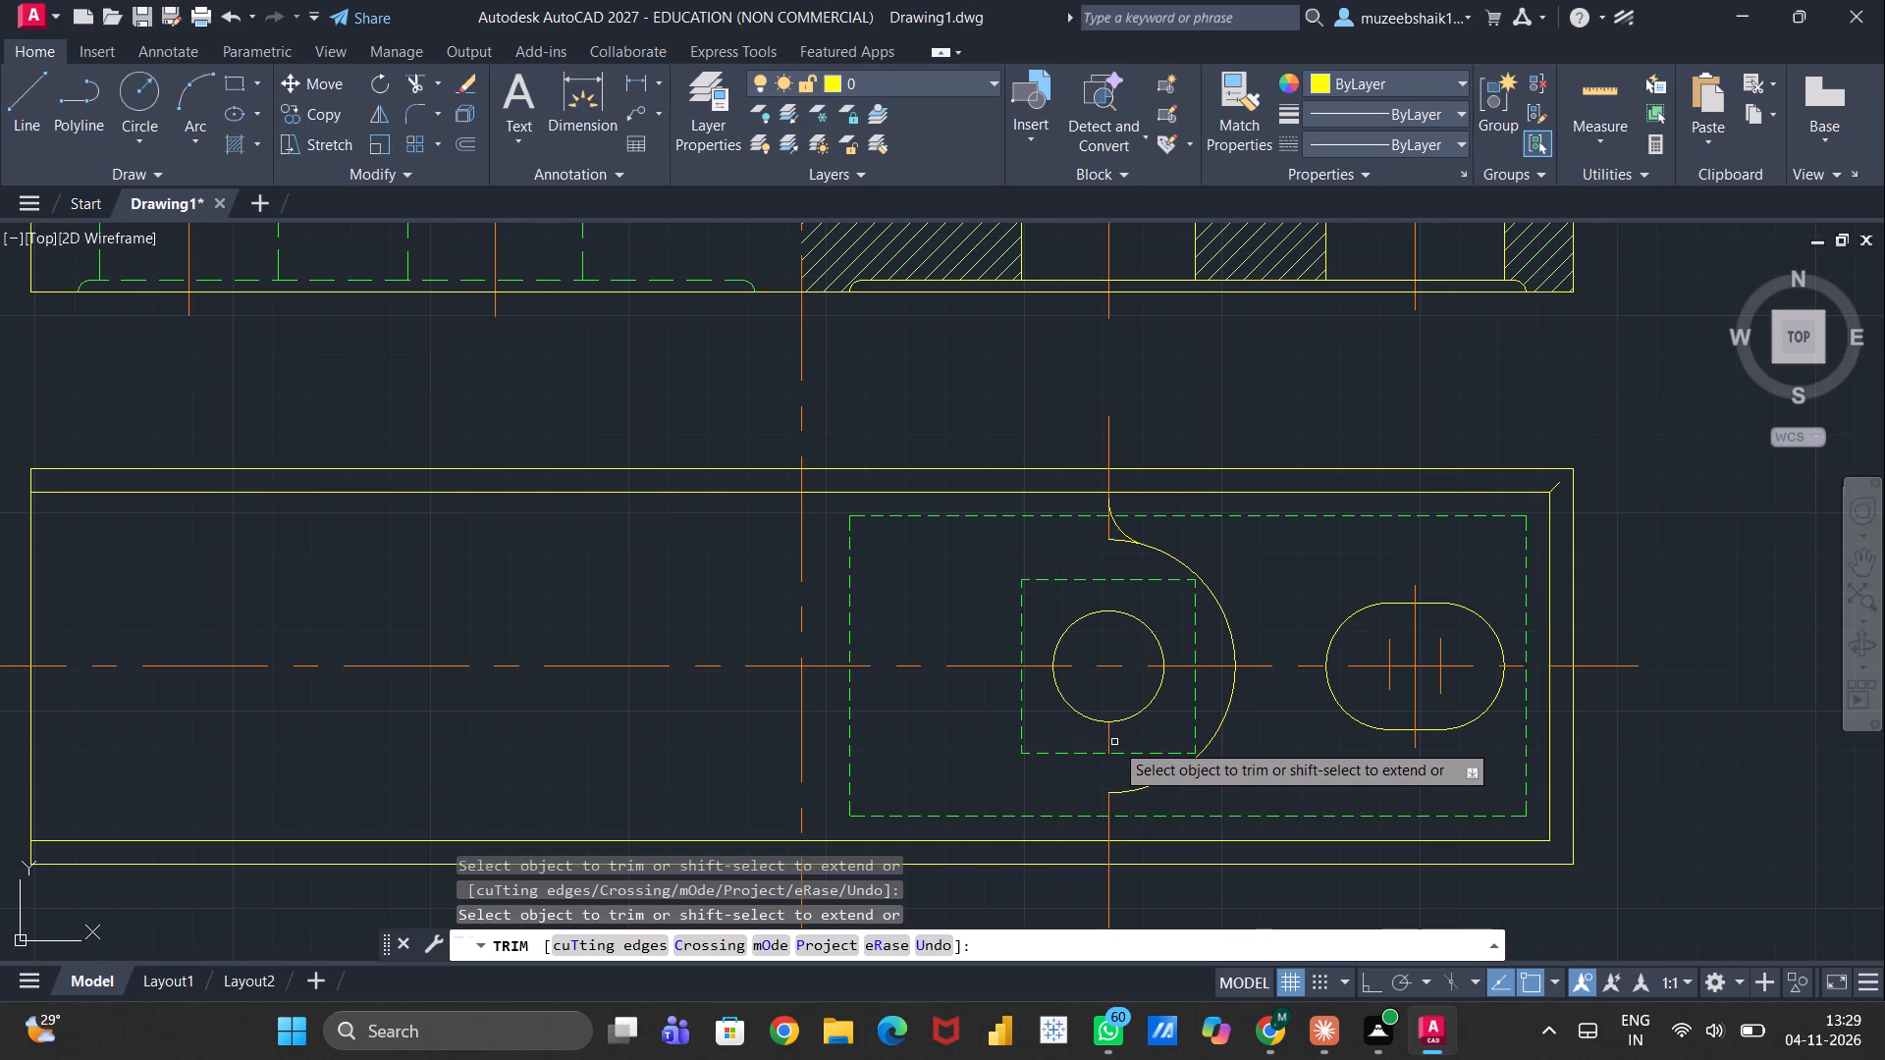
click(1112, 740)
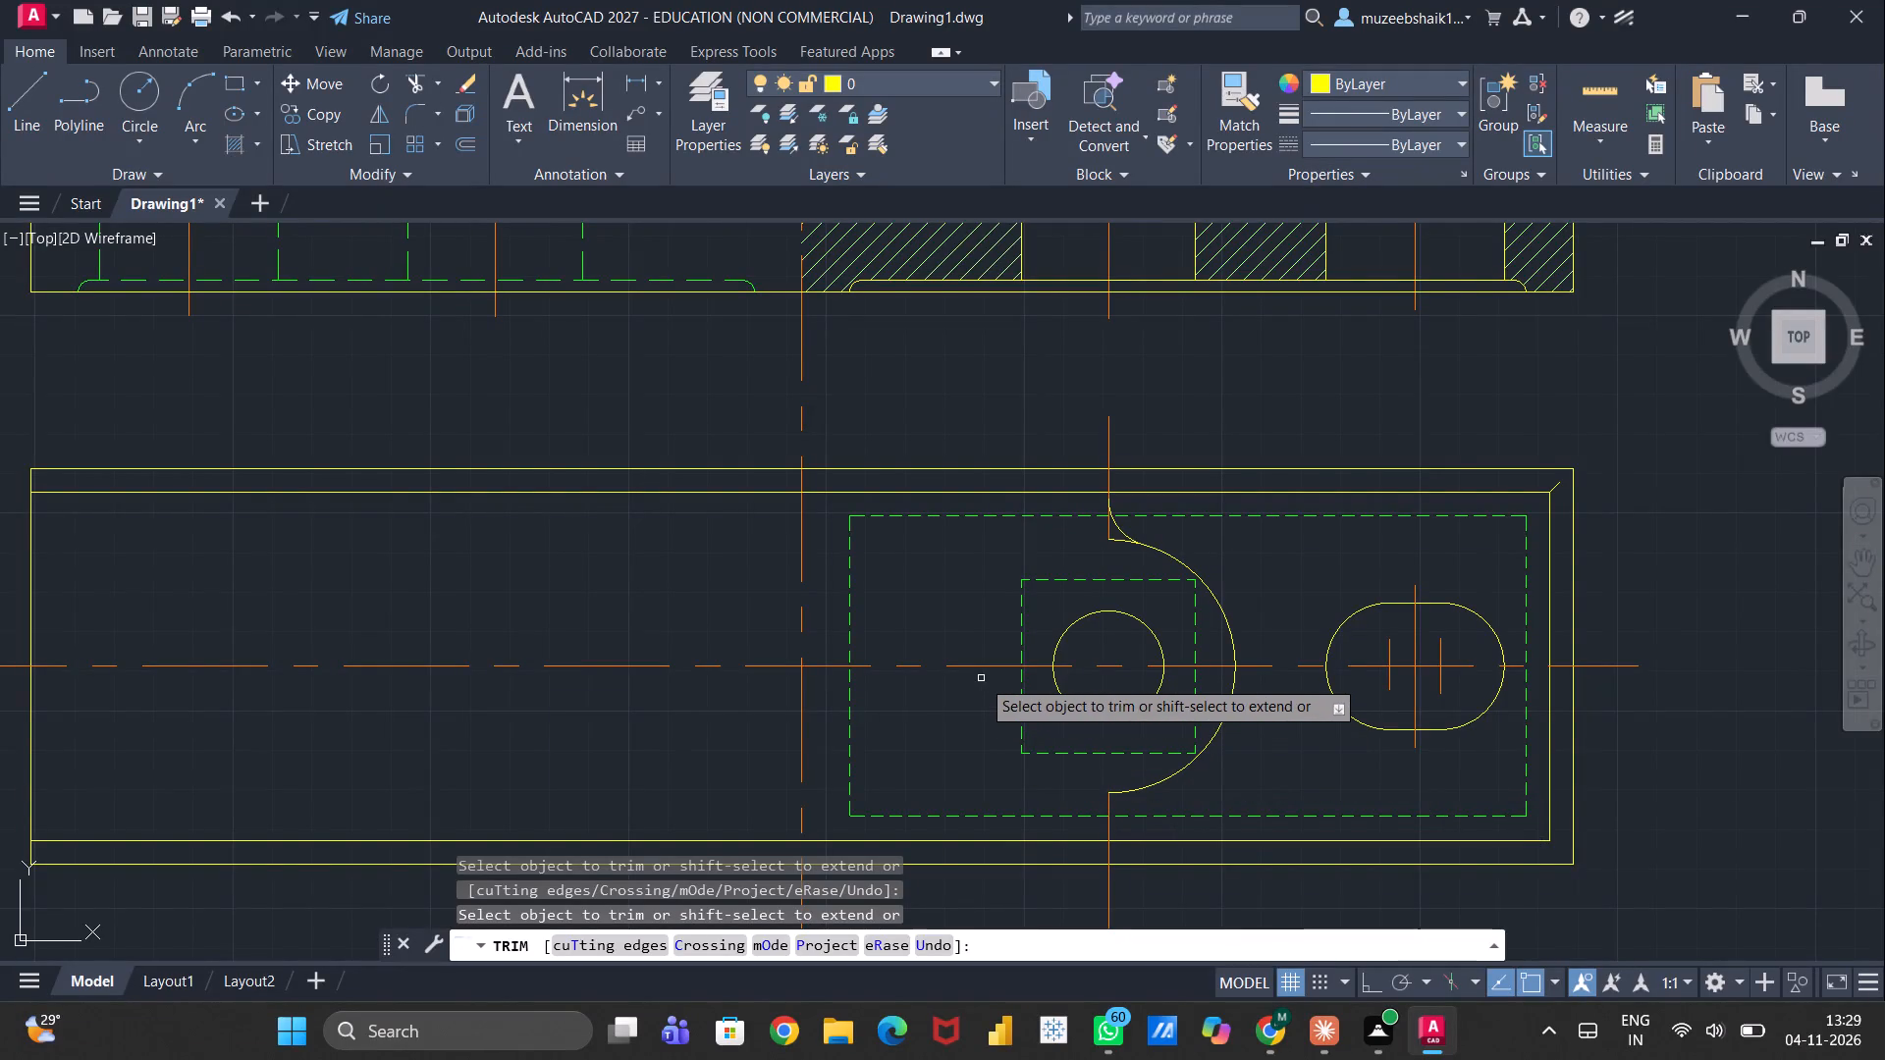
key(Escape)
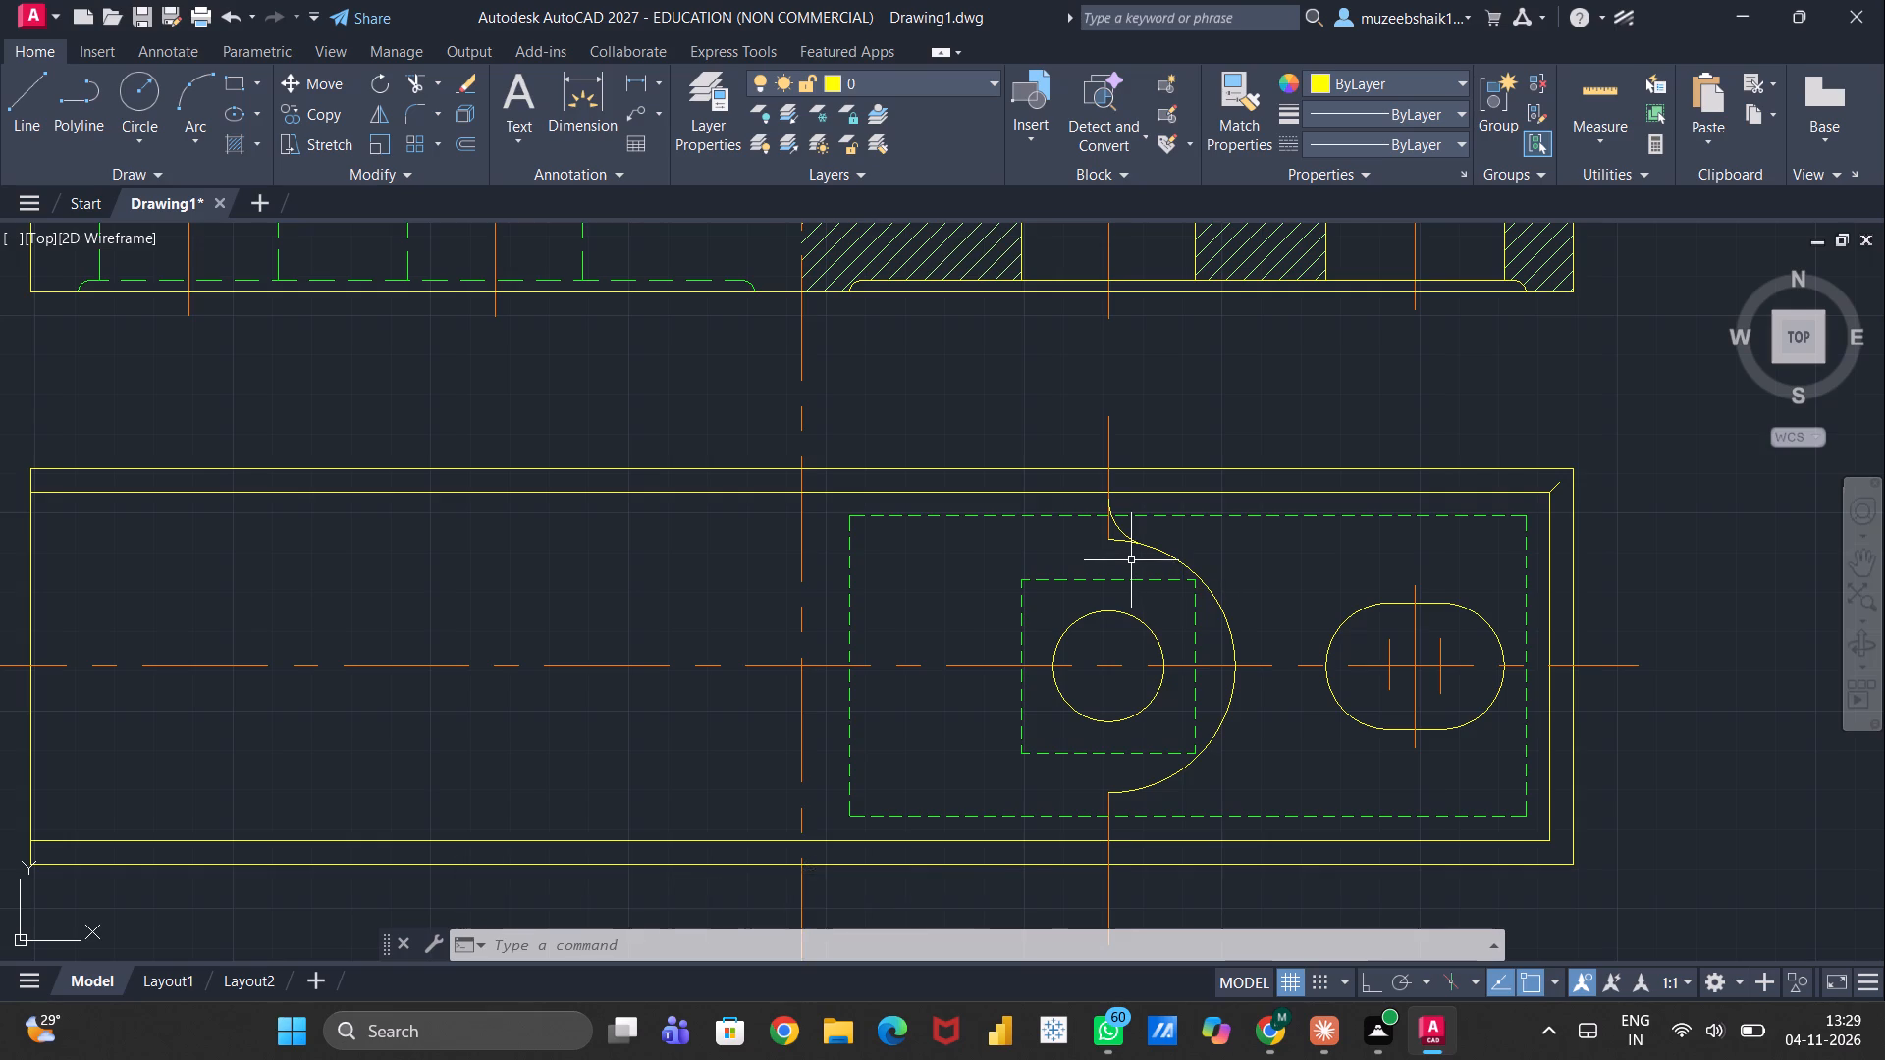
Trim the short stub of the radius-32 arc that extends past the radius-12 fillet at its upper end.
scroll(1131, 560, up, 1)
text(tr)
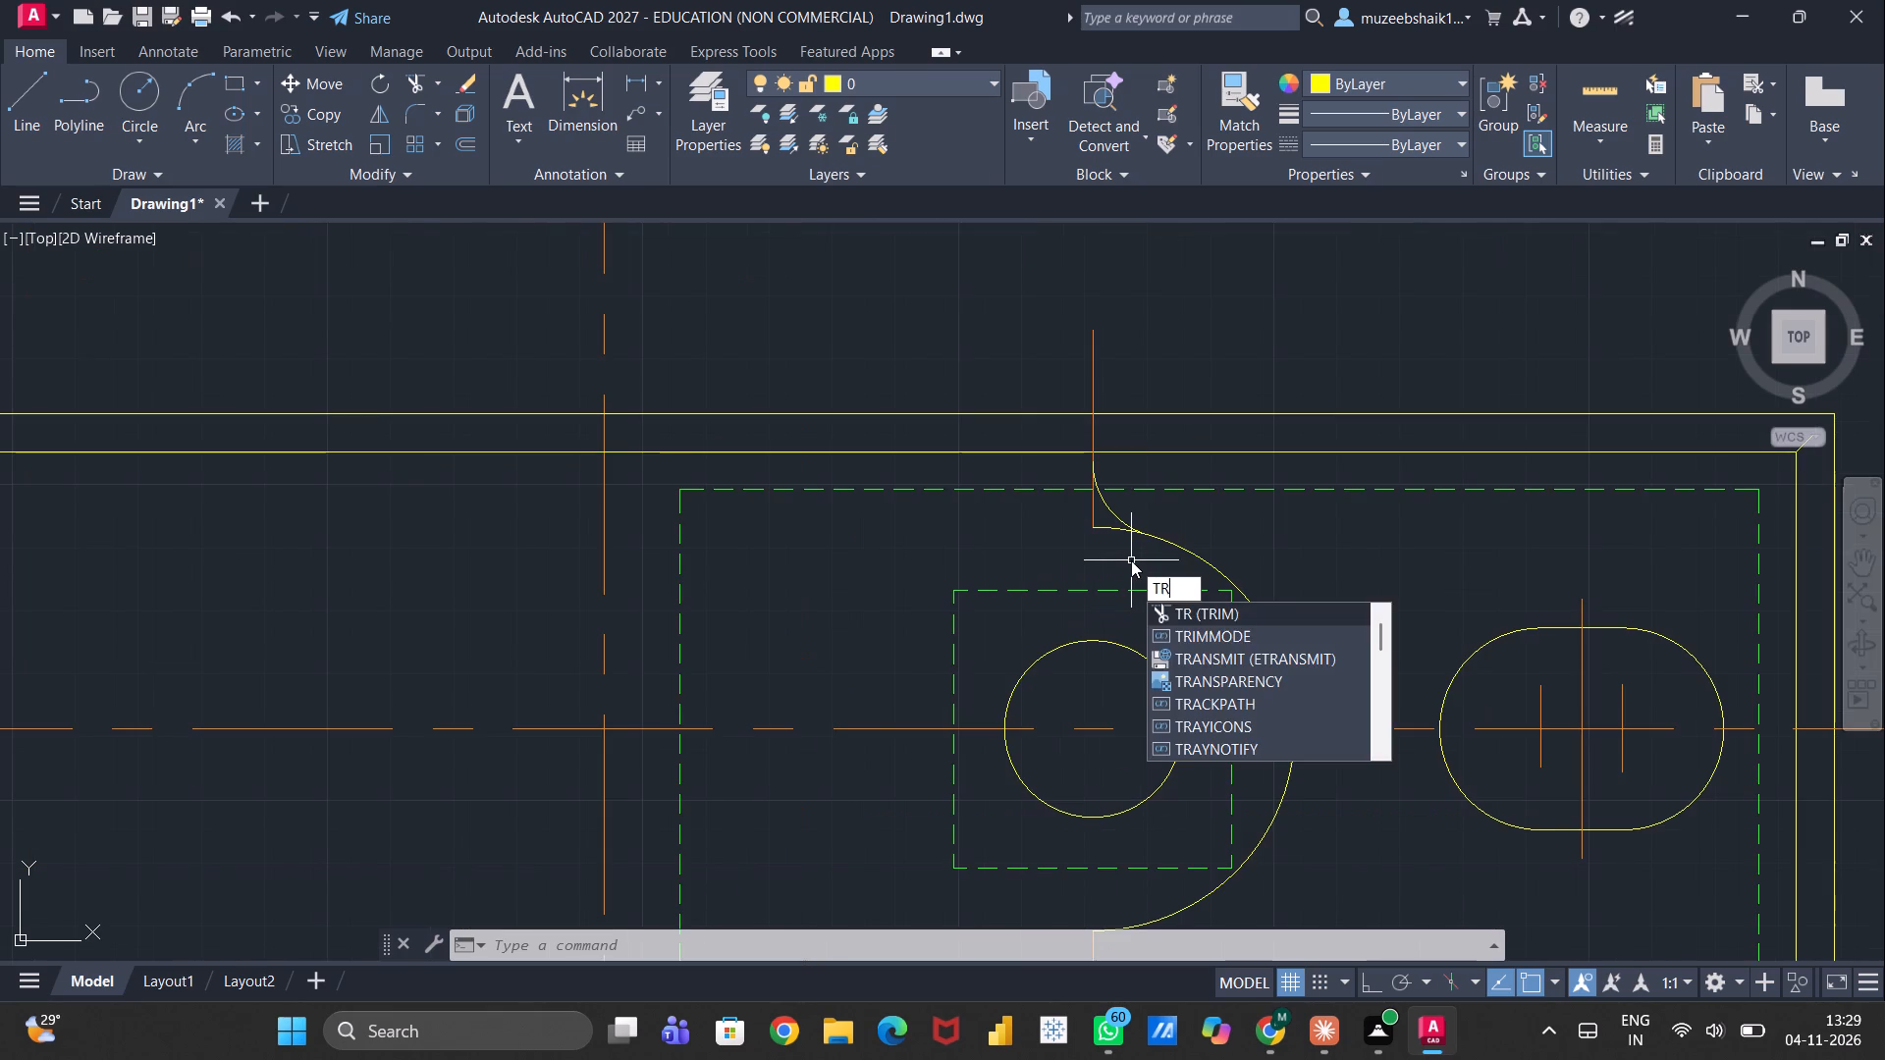
key(Return)
click(1106, 529)
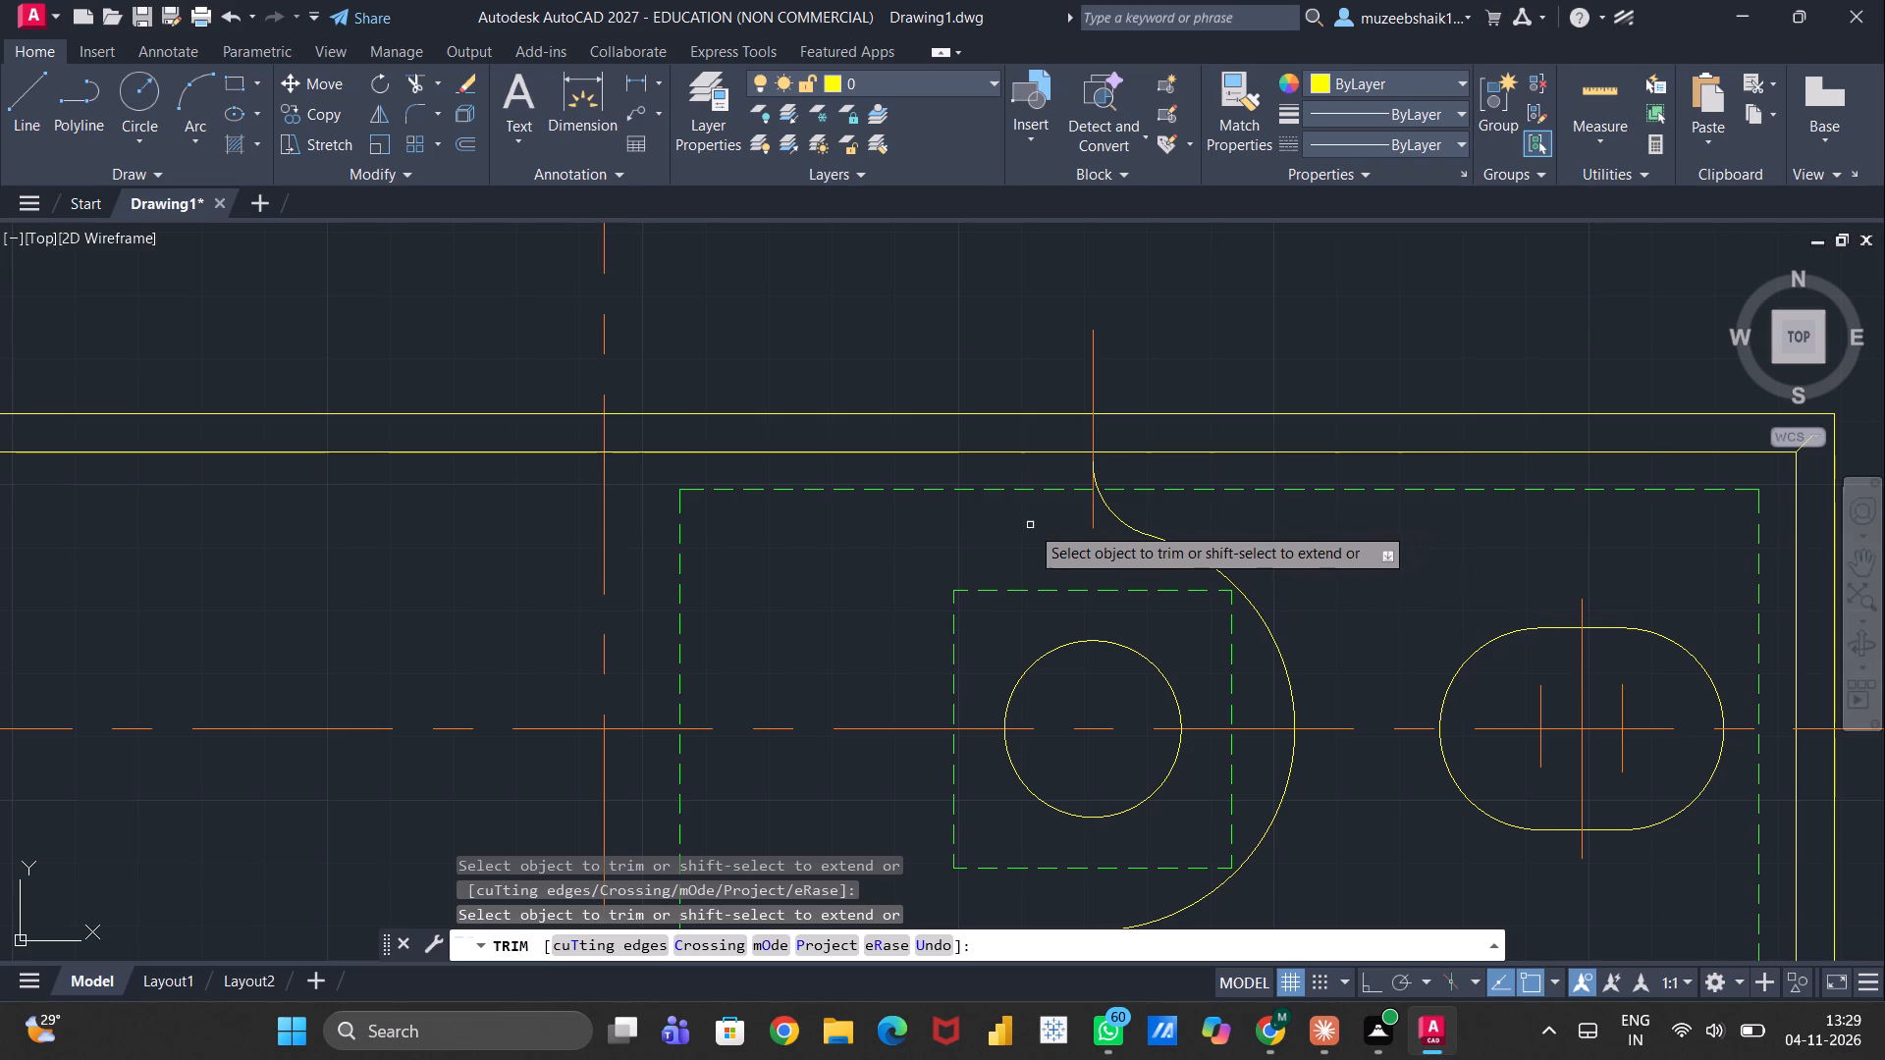
key(Escape)
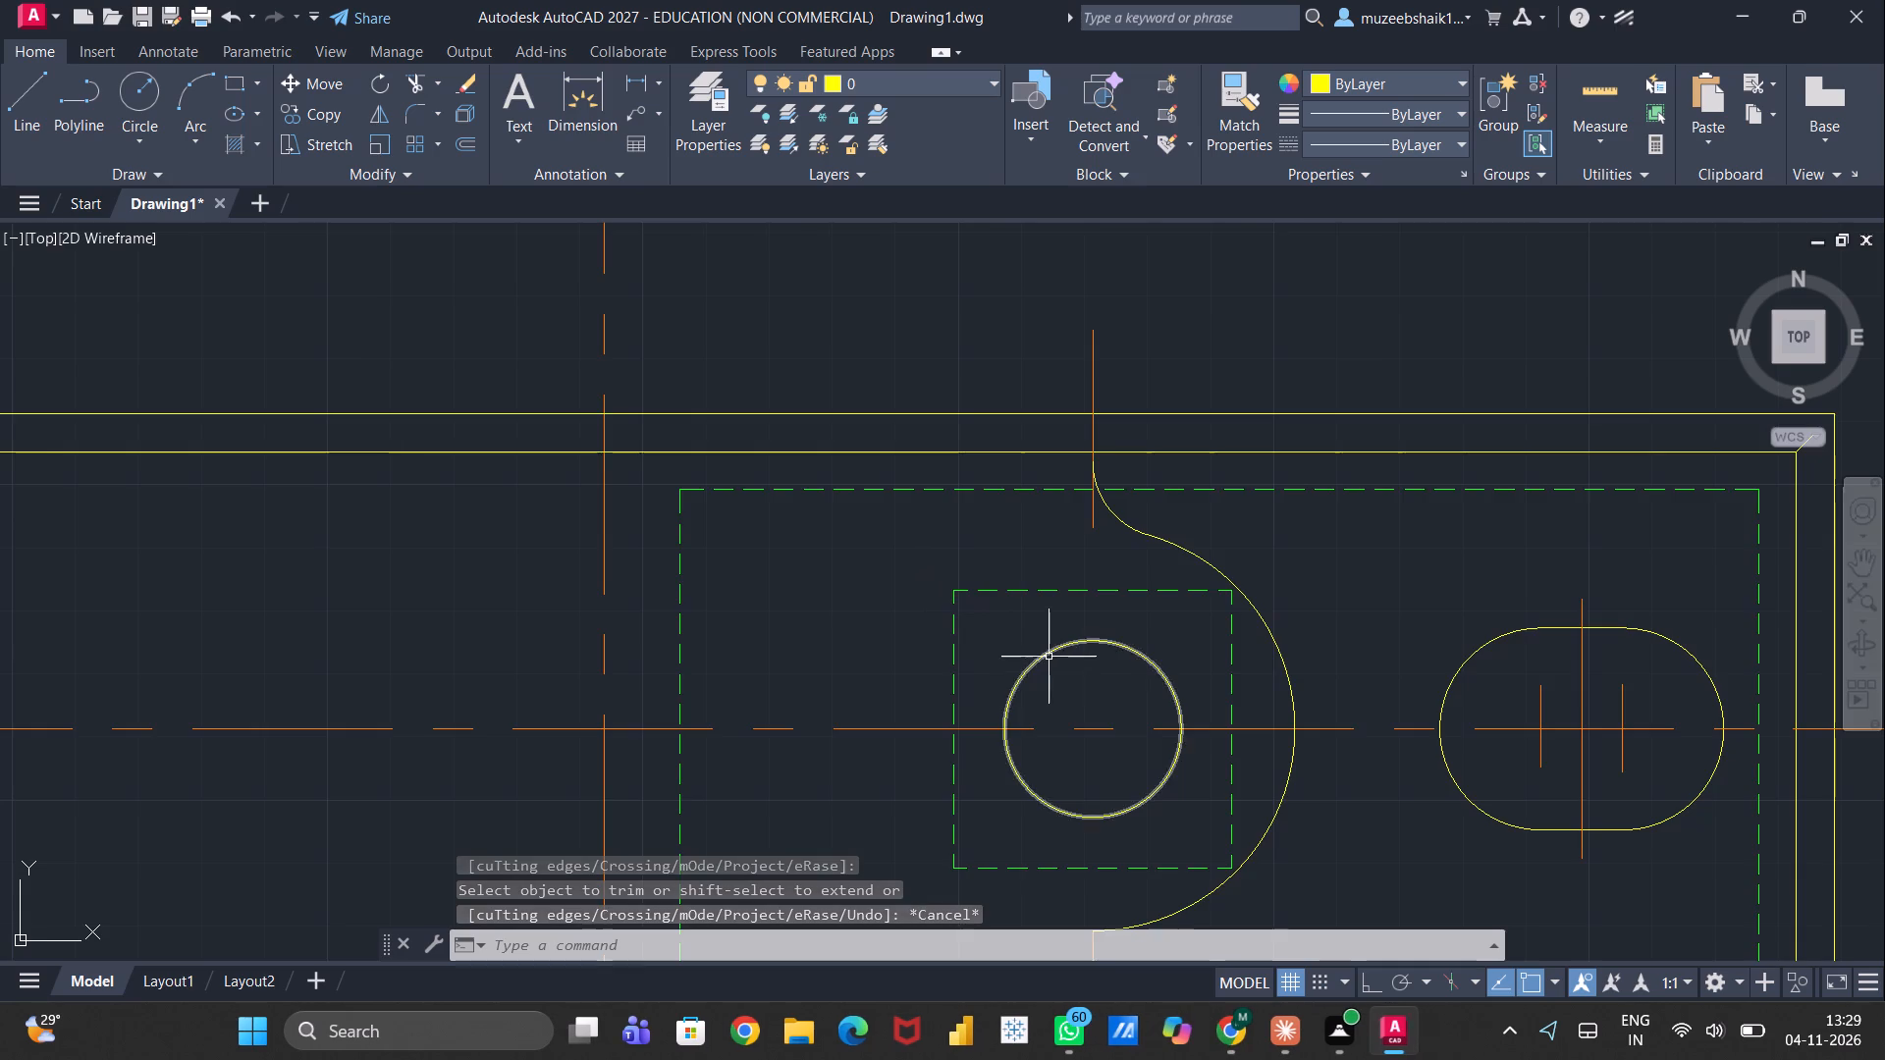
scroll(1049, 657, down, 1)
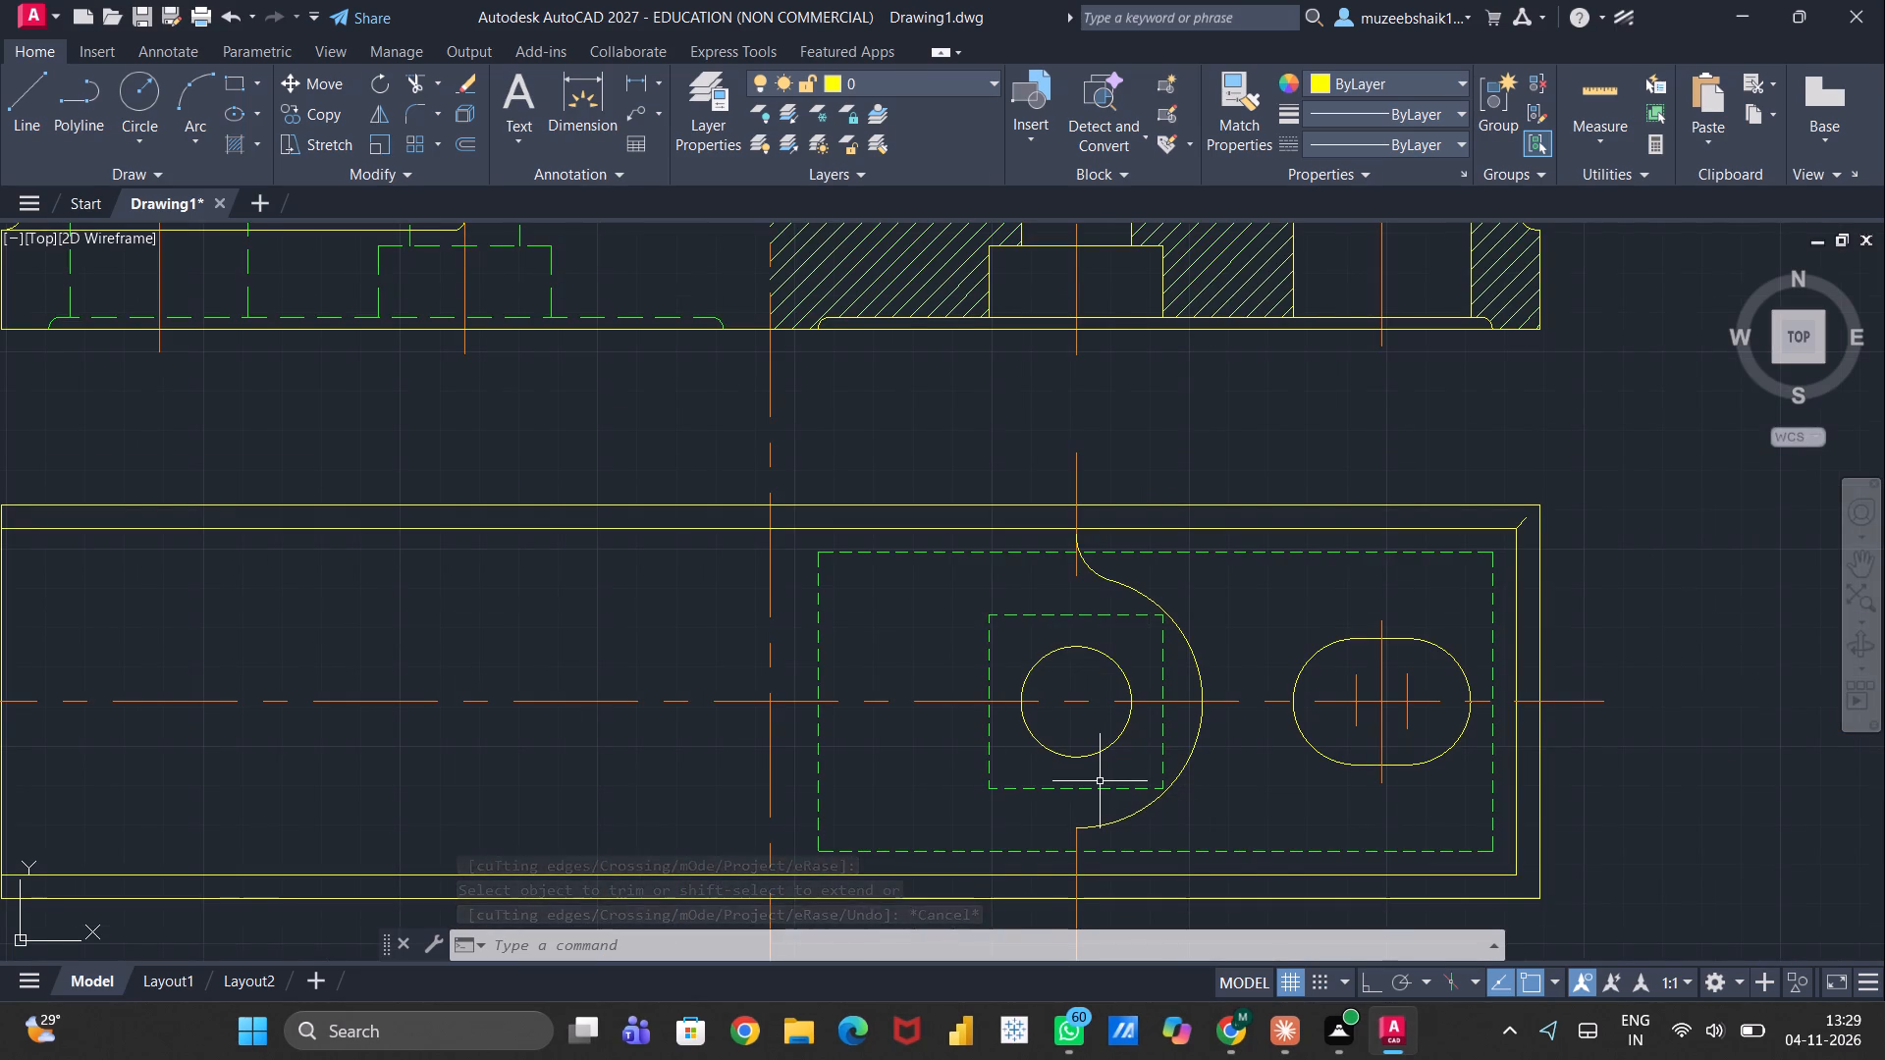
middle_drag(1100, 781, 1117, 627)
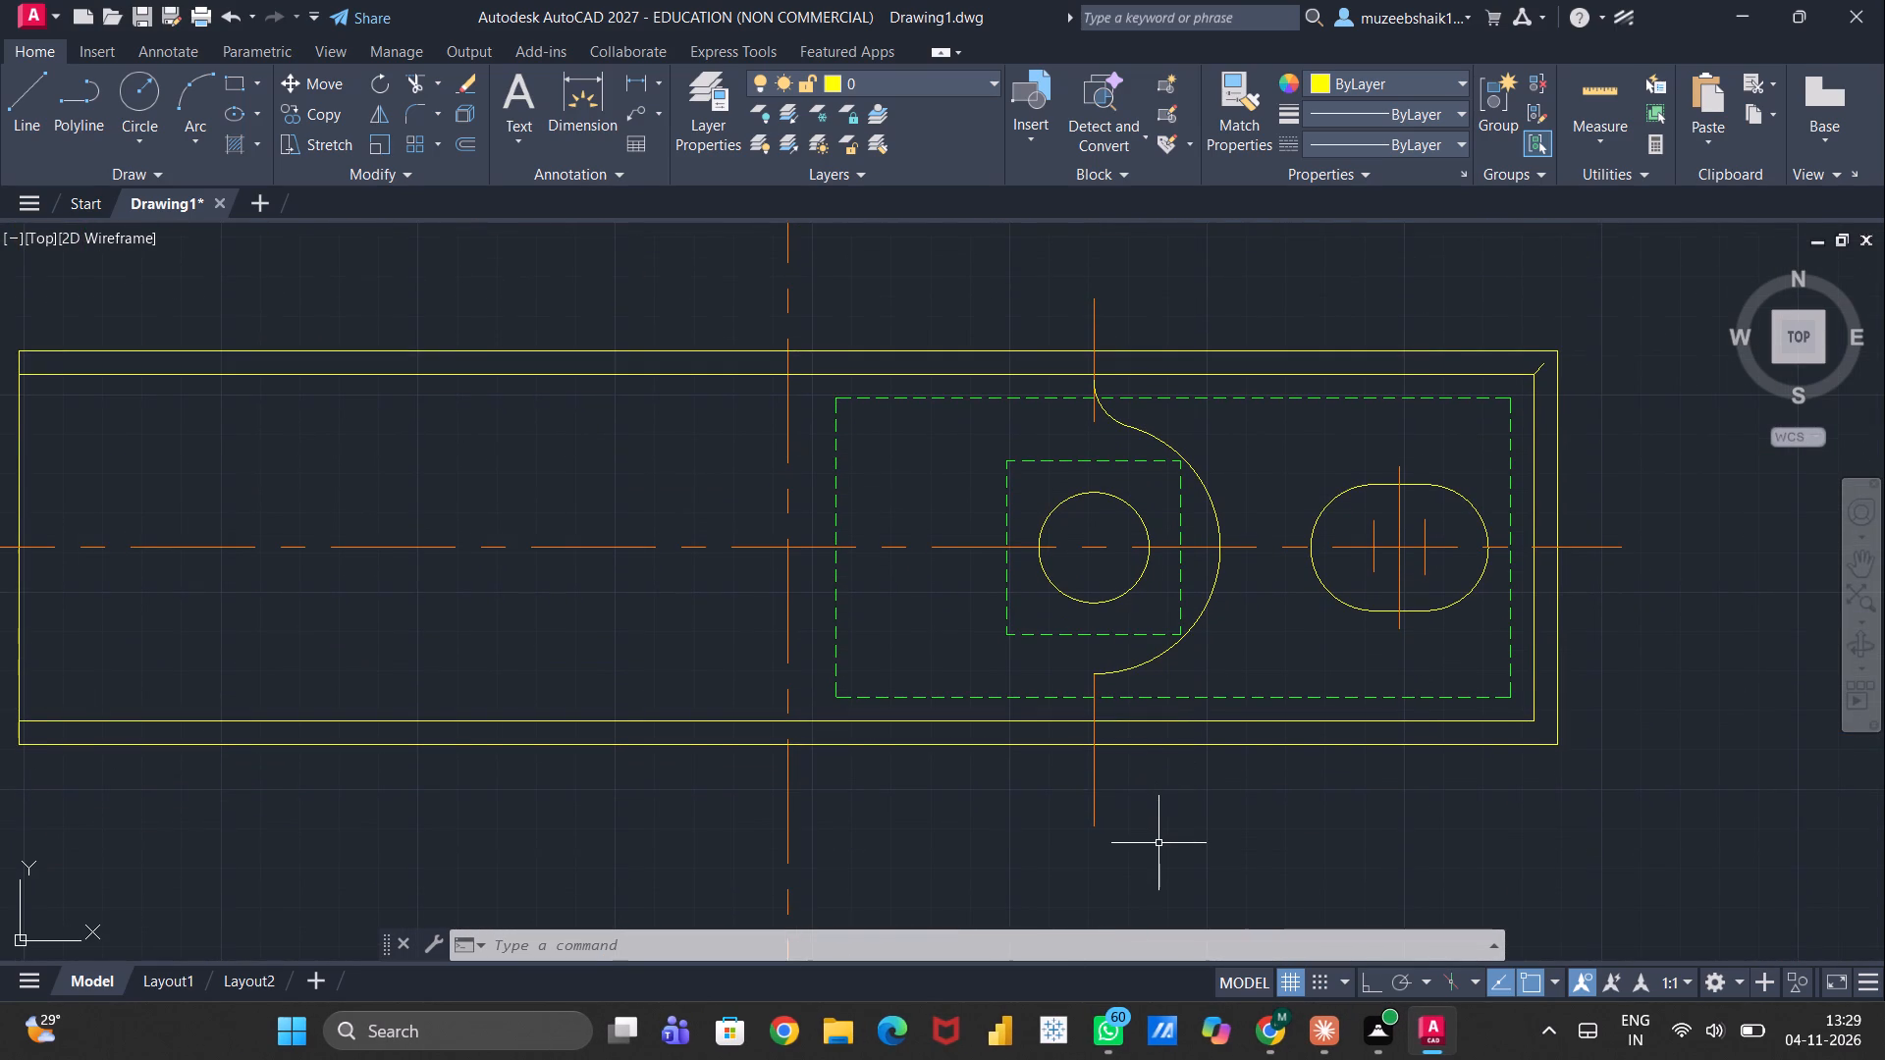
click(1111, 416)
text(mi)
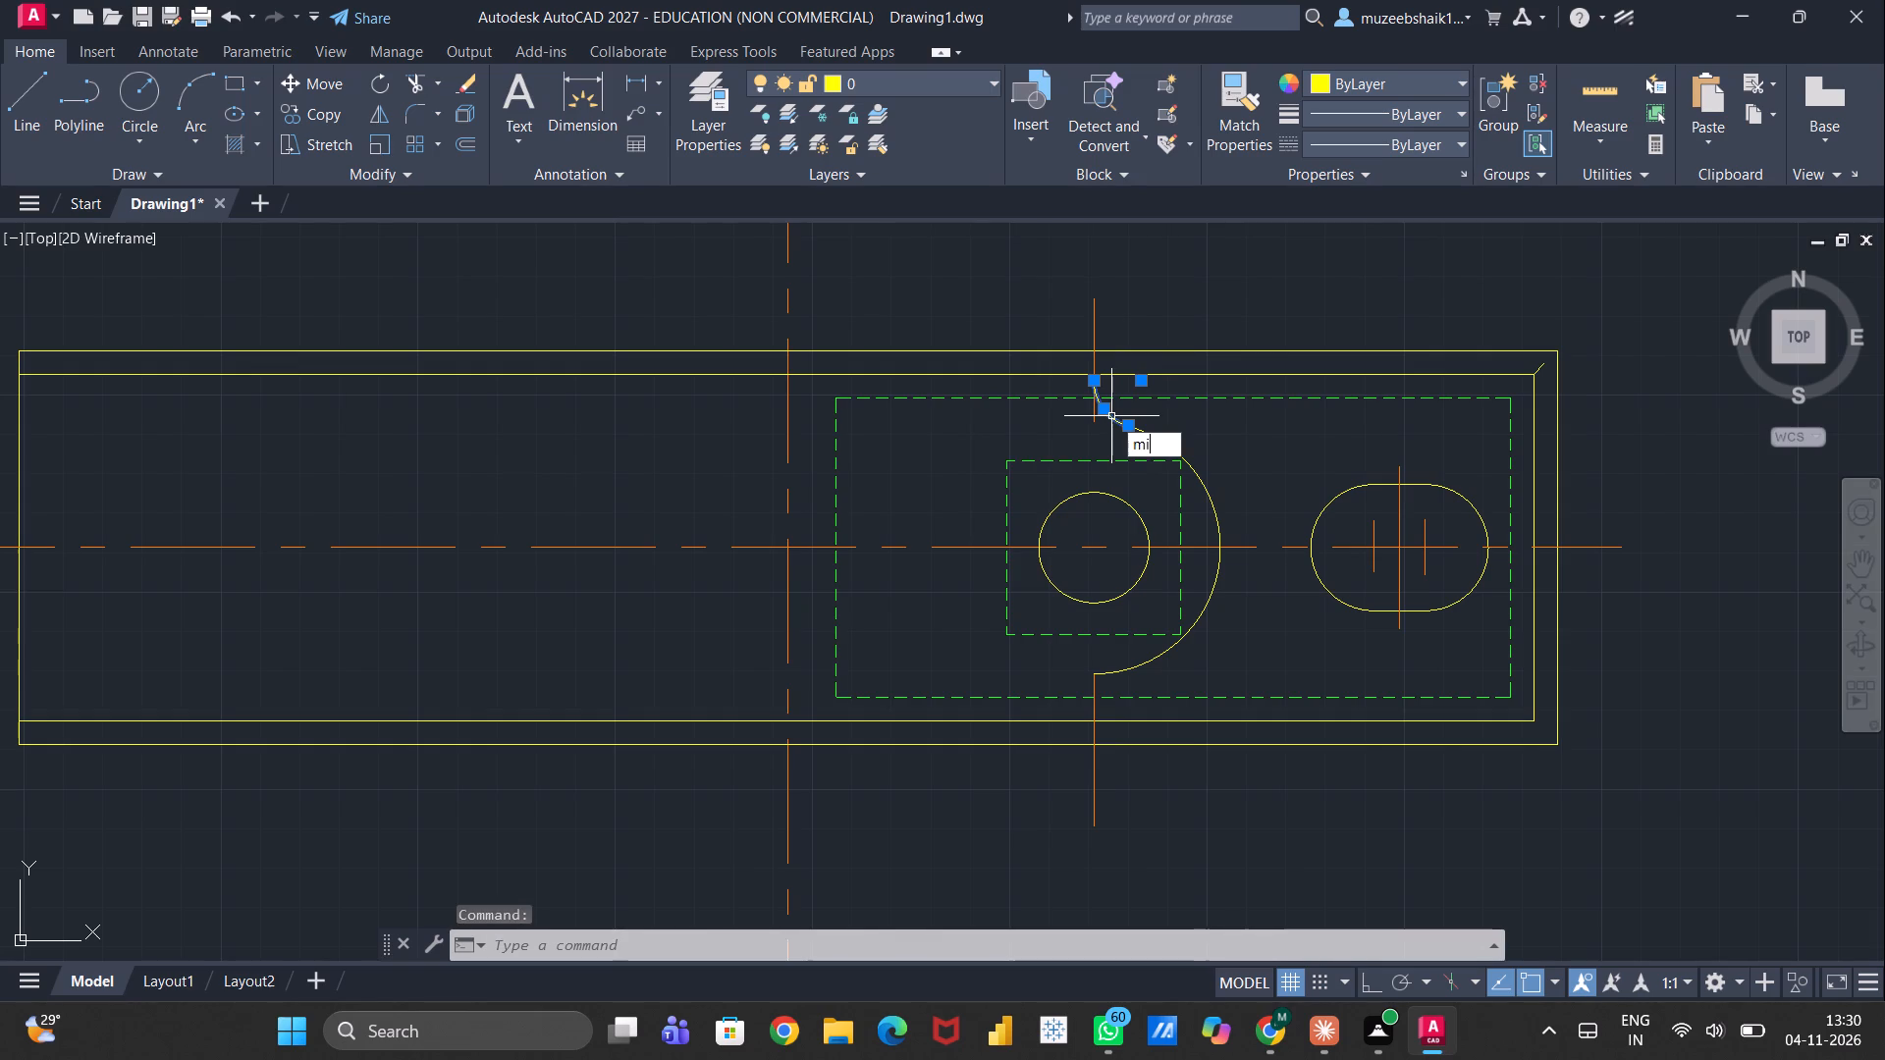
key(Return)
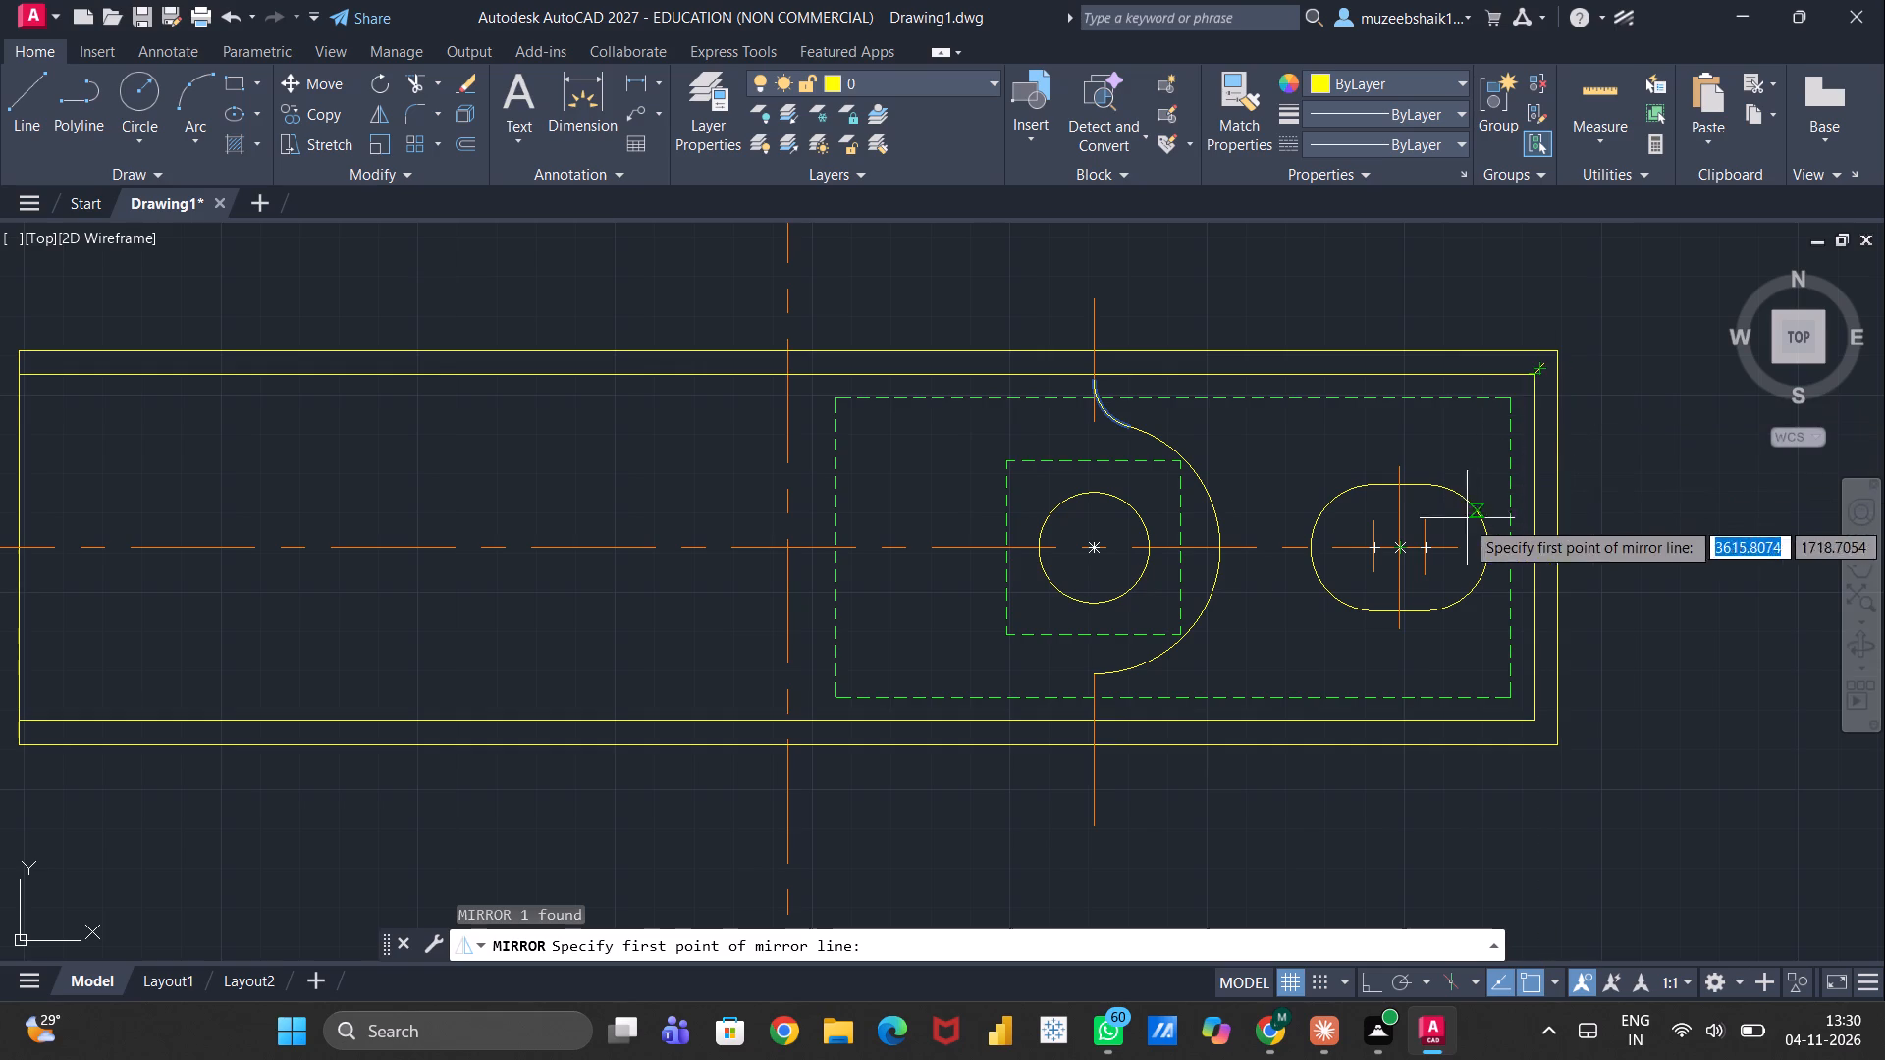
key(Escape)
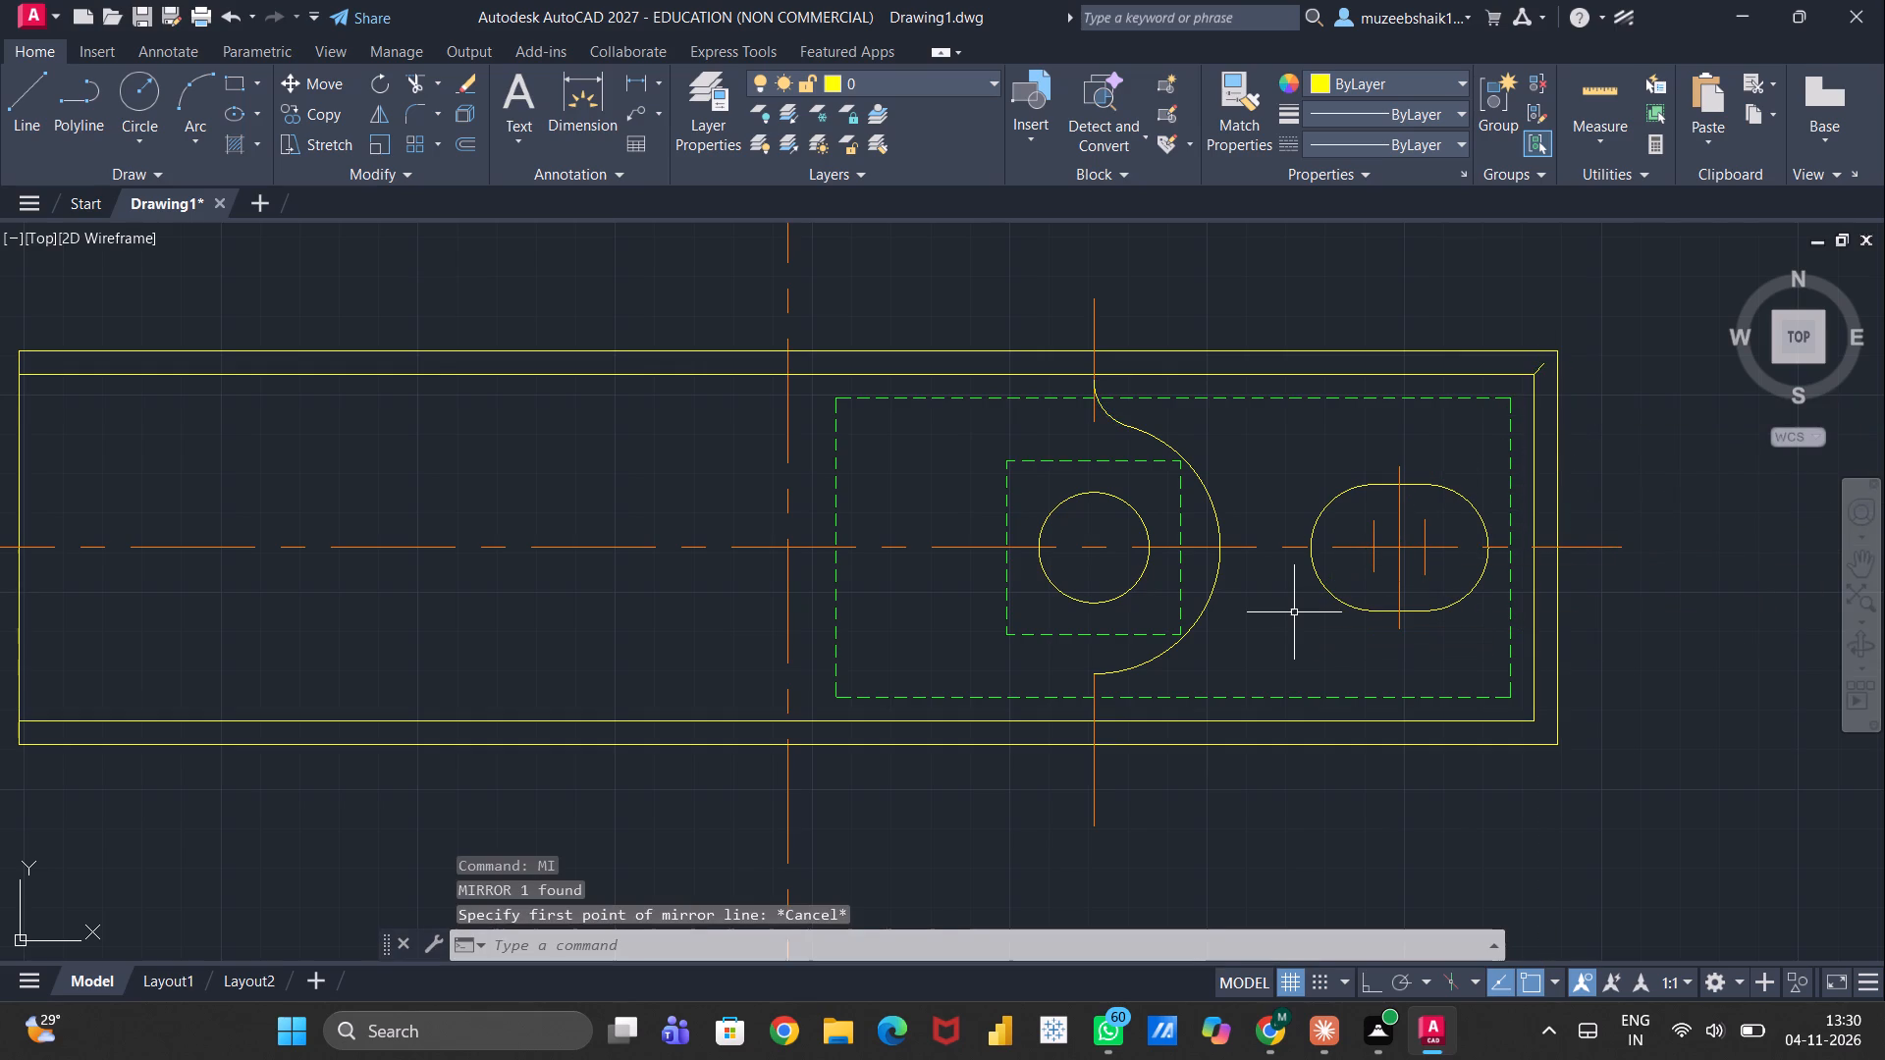
Mirror the upper radius-12 fillet arc and the short diagonal line at the plan's upper-right corner about the horizontal centerline, keeping the originals.
text(mi)
key(Return)
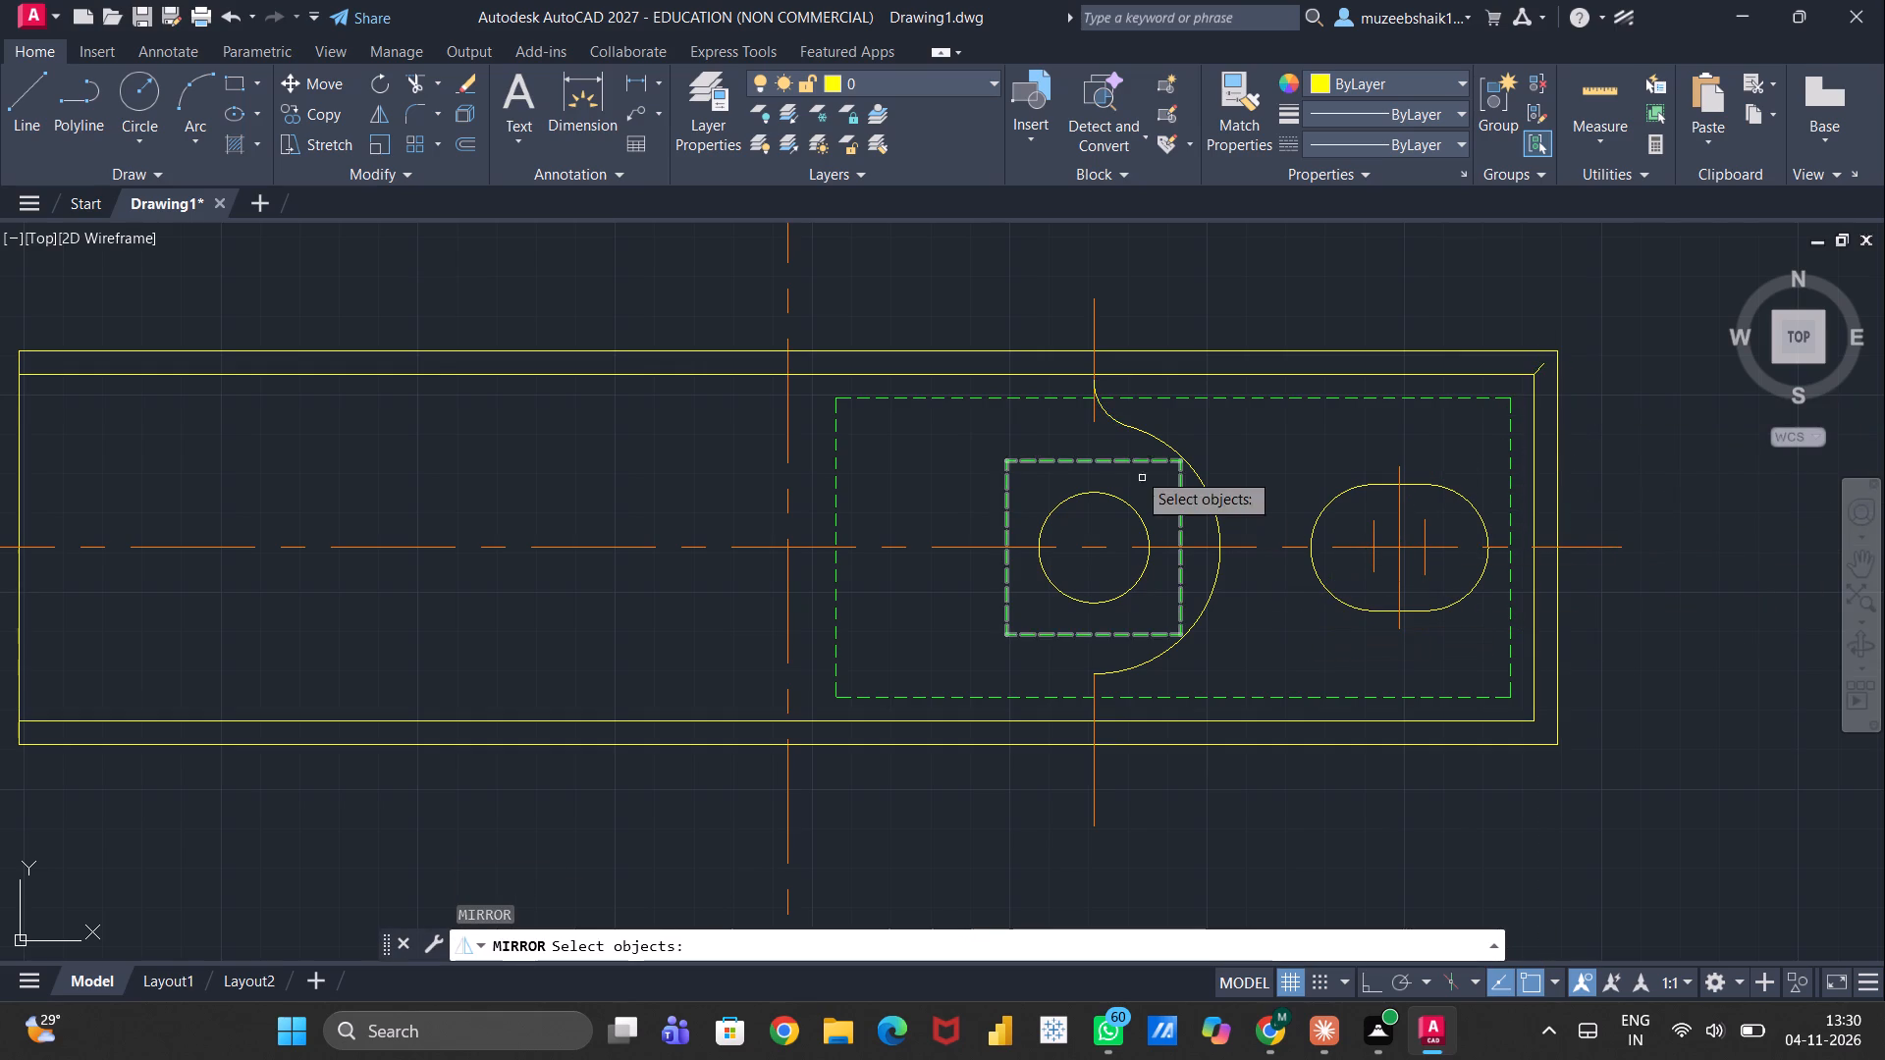
click(1102, 408)
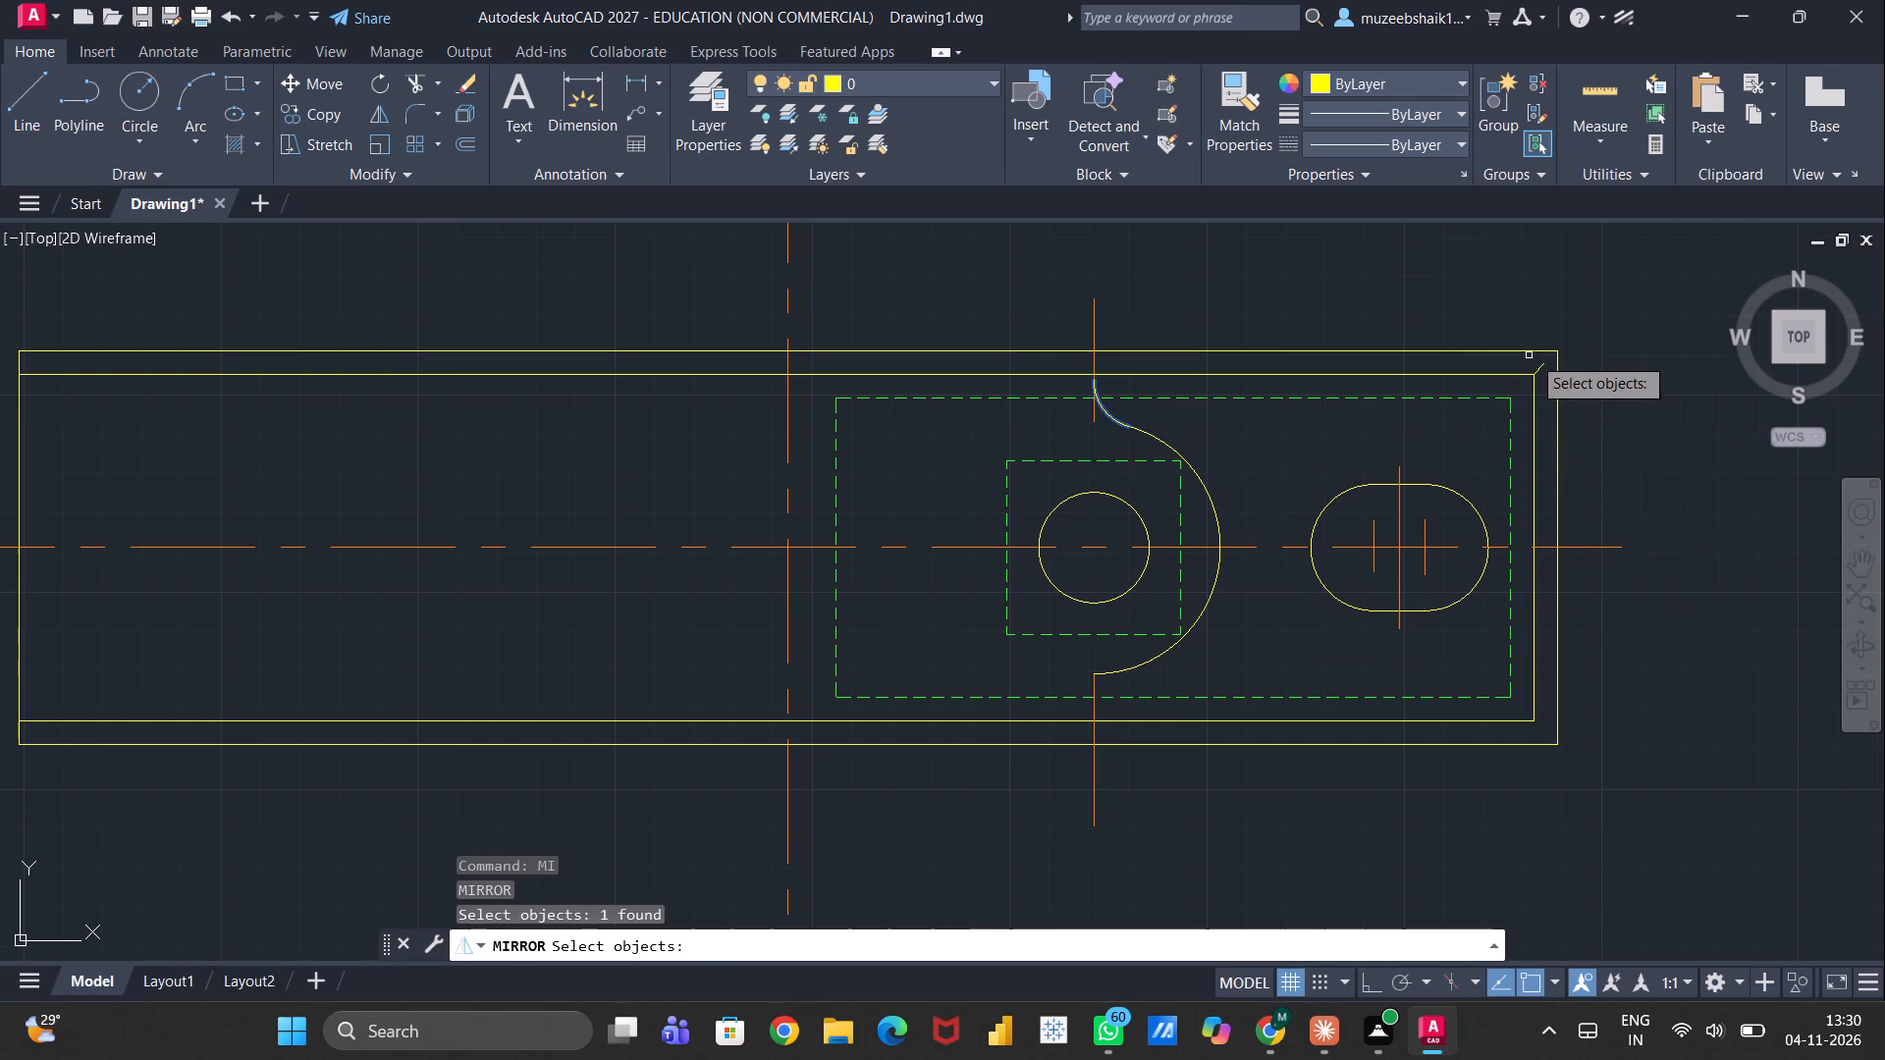
click(1541, 367)
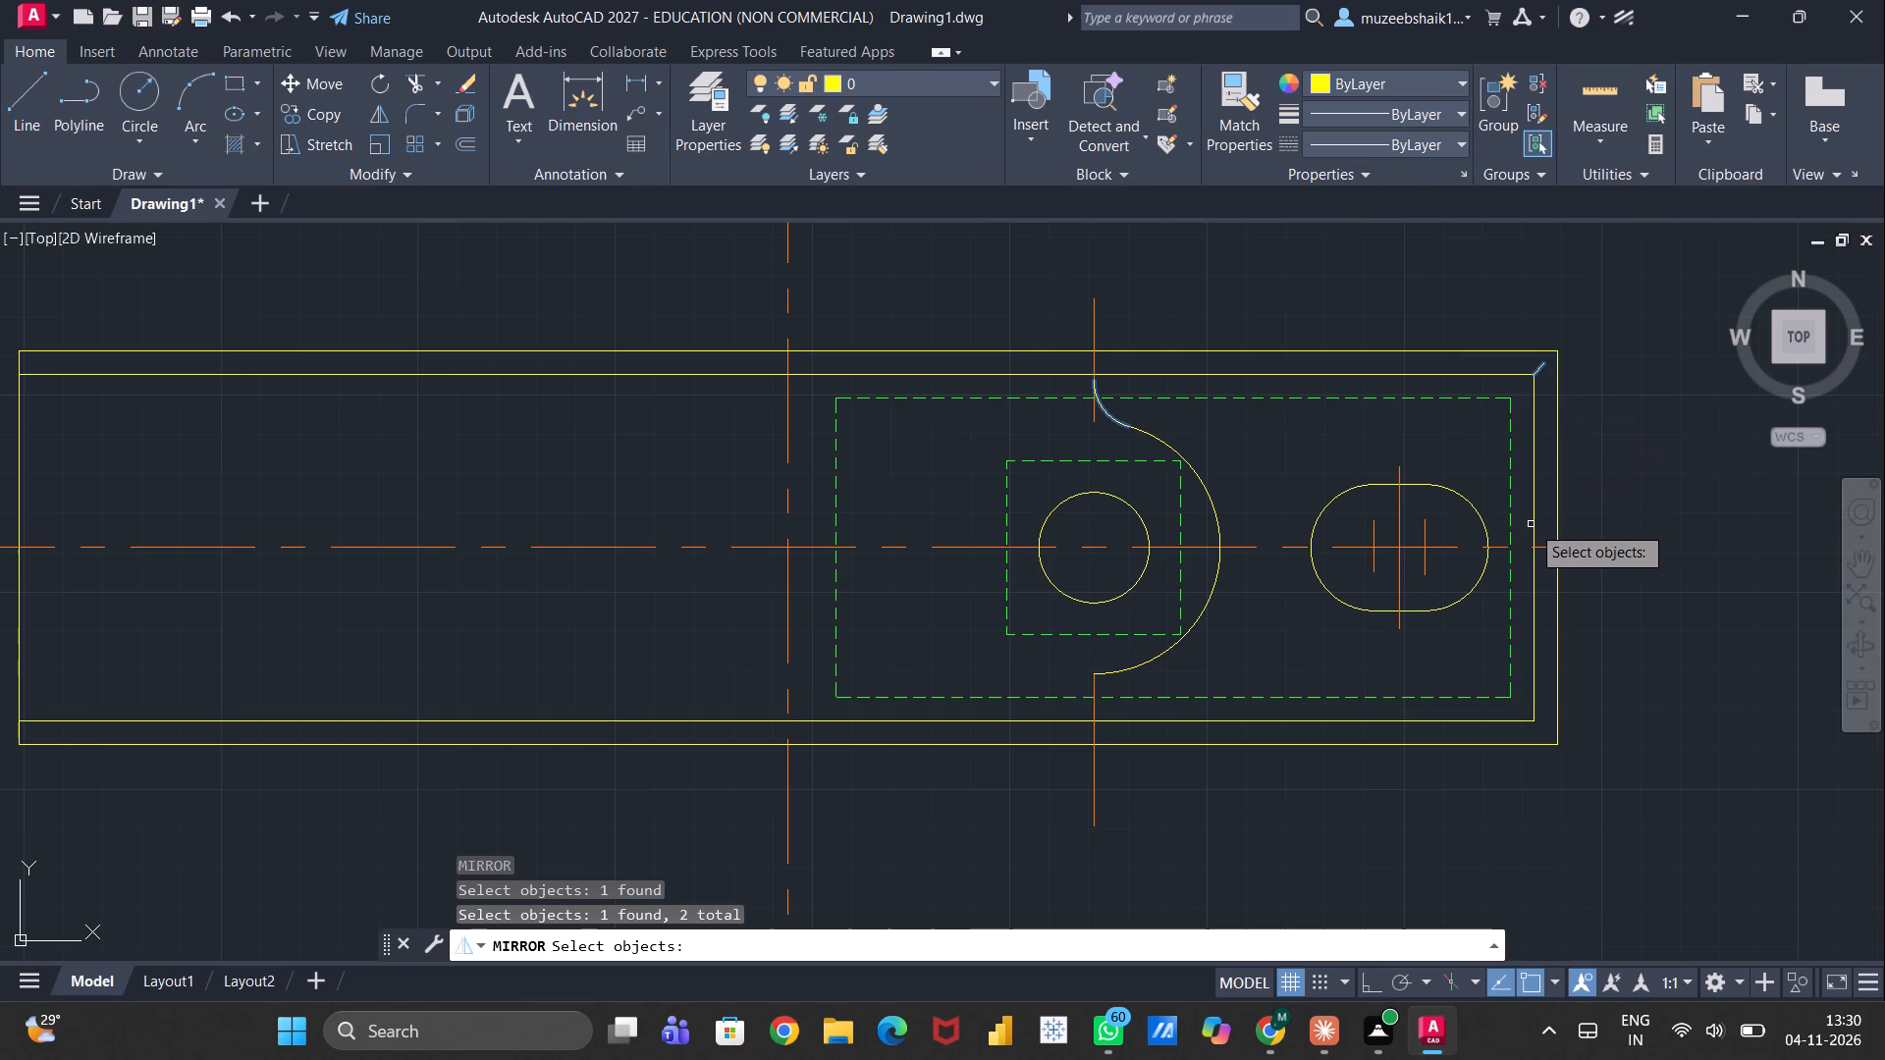
key(Return)
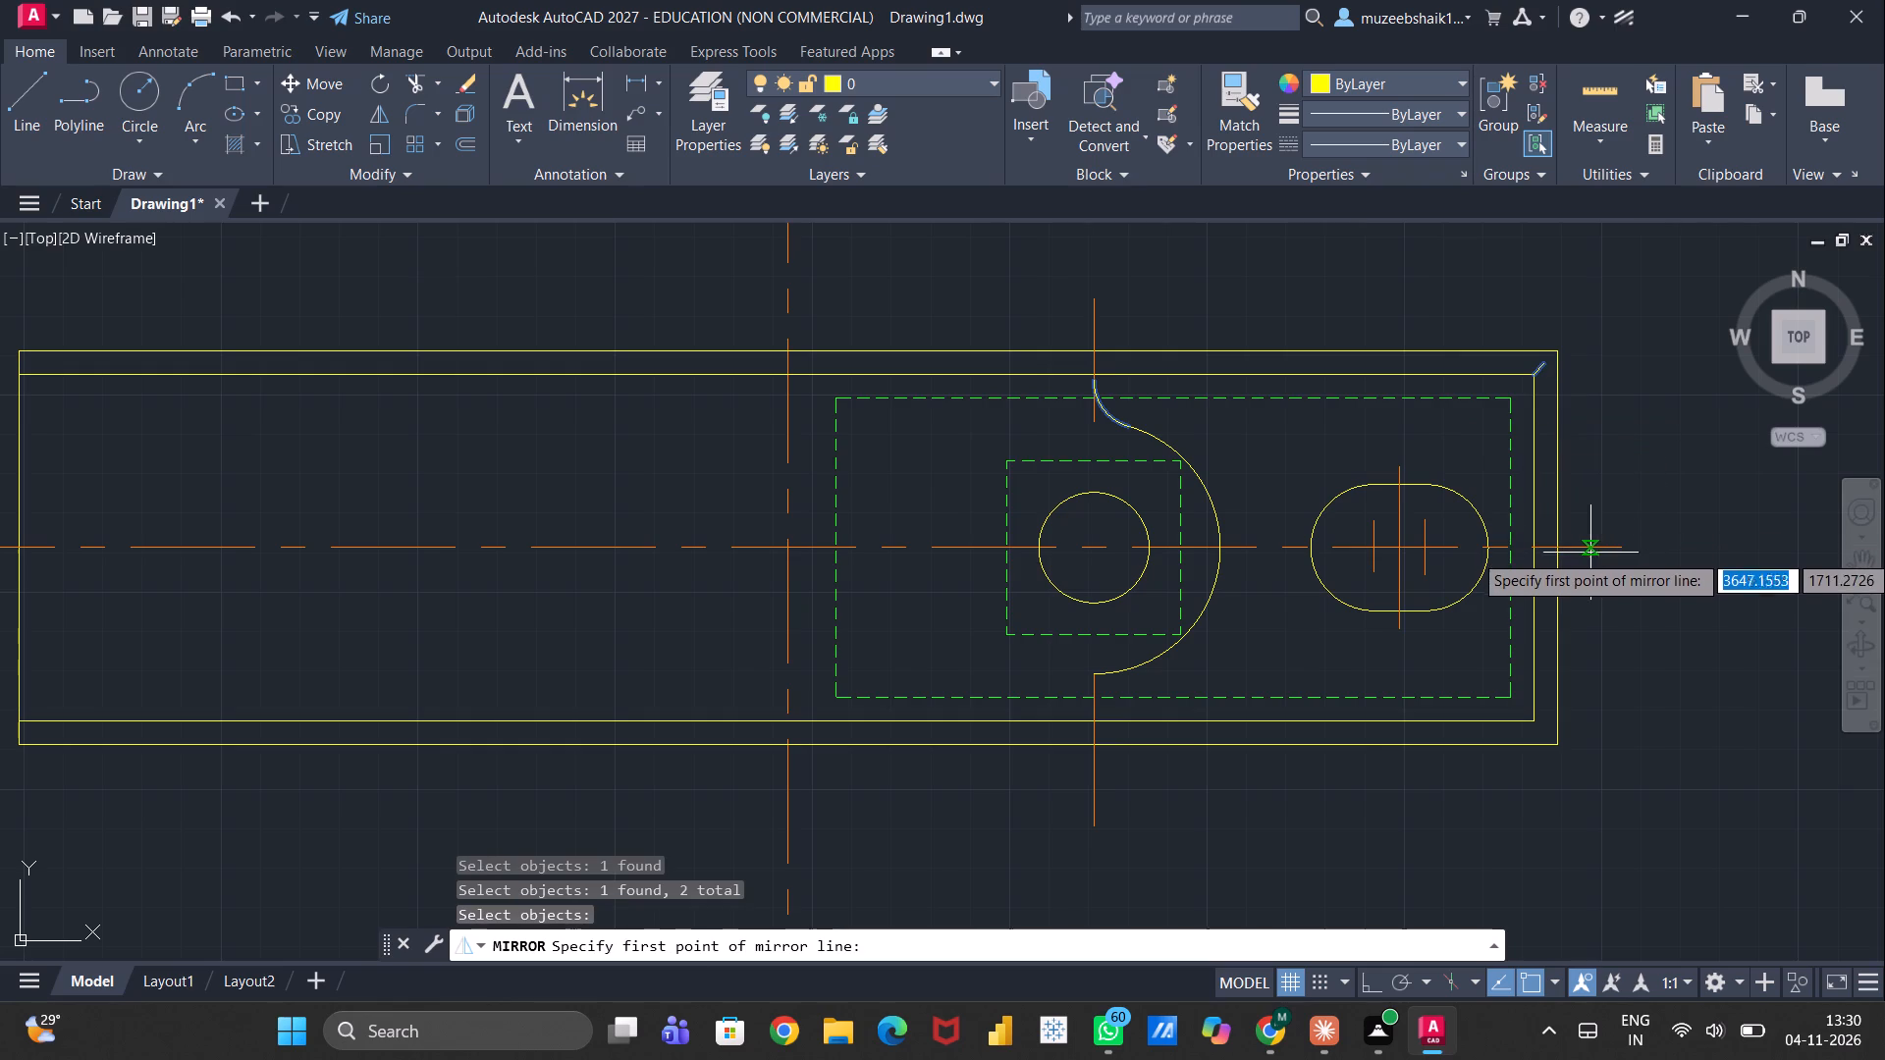
click(1622, 547)
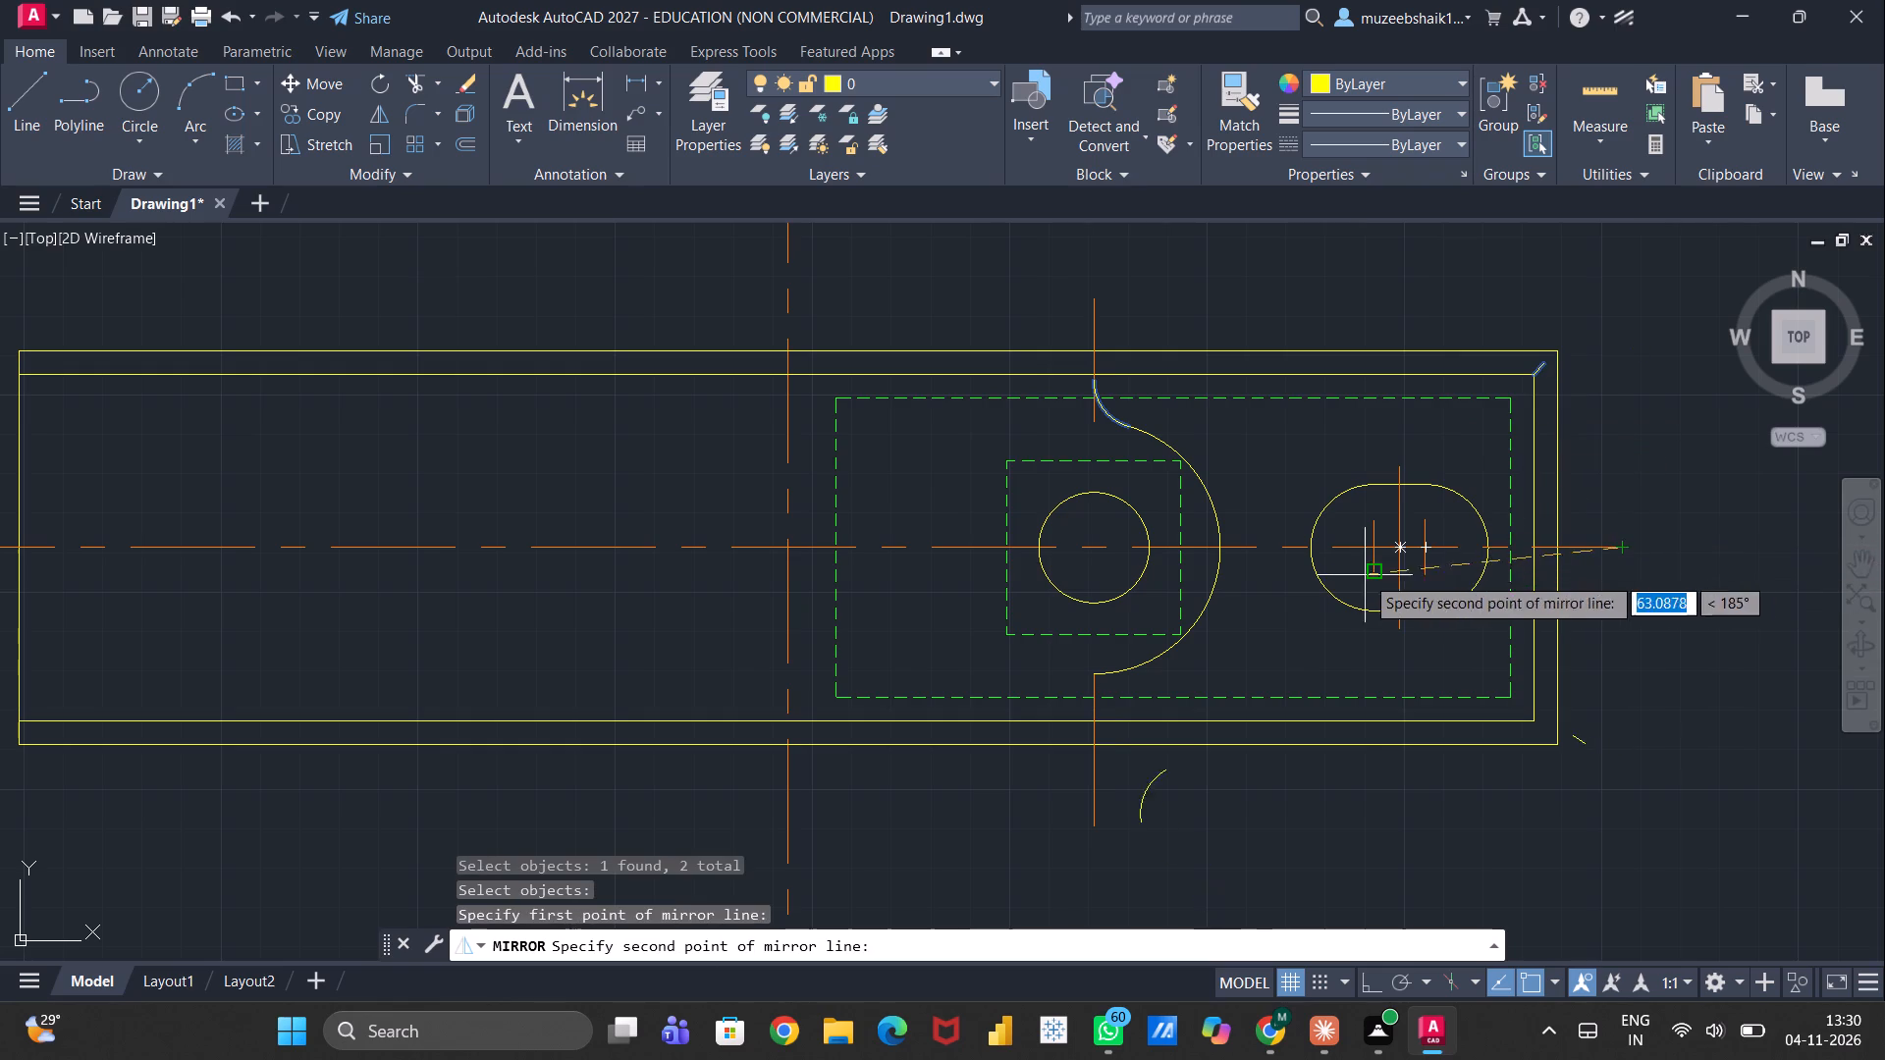
click(1096, 552)
drag(1146, 628, 1096, 552)
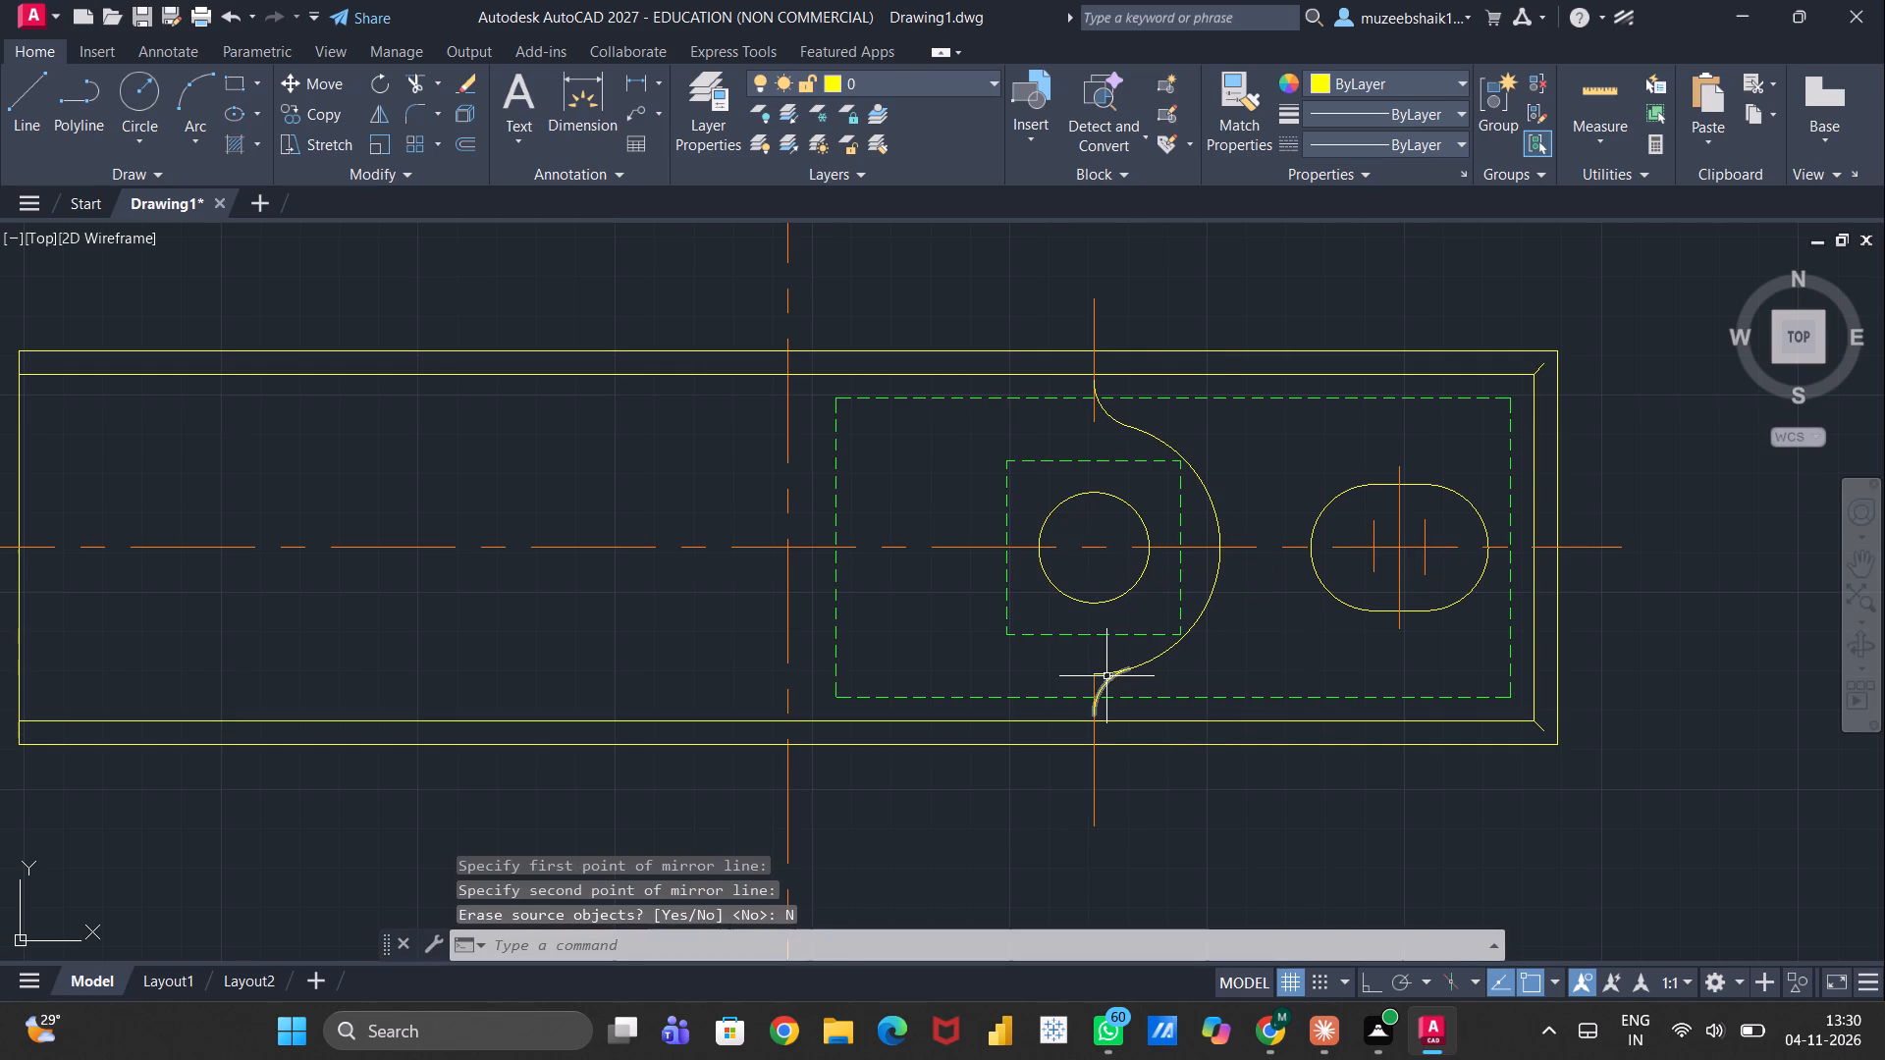
Trim the short stub of the radius-32 arc that extends past the mirrored fillet at its lower end.
scroll(1106, 676, up, 1)
text(tr)
key(Return)
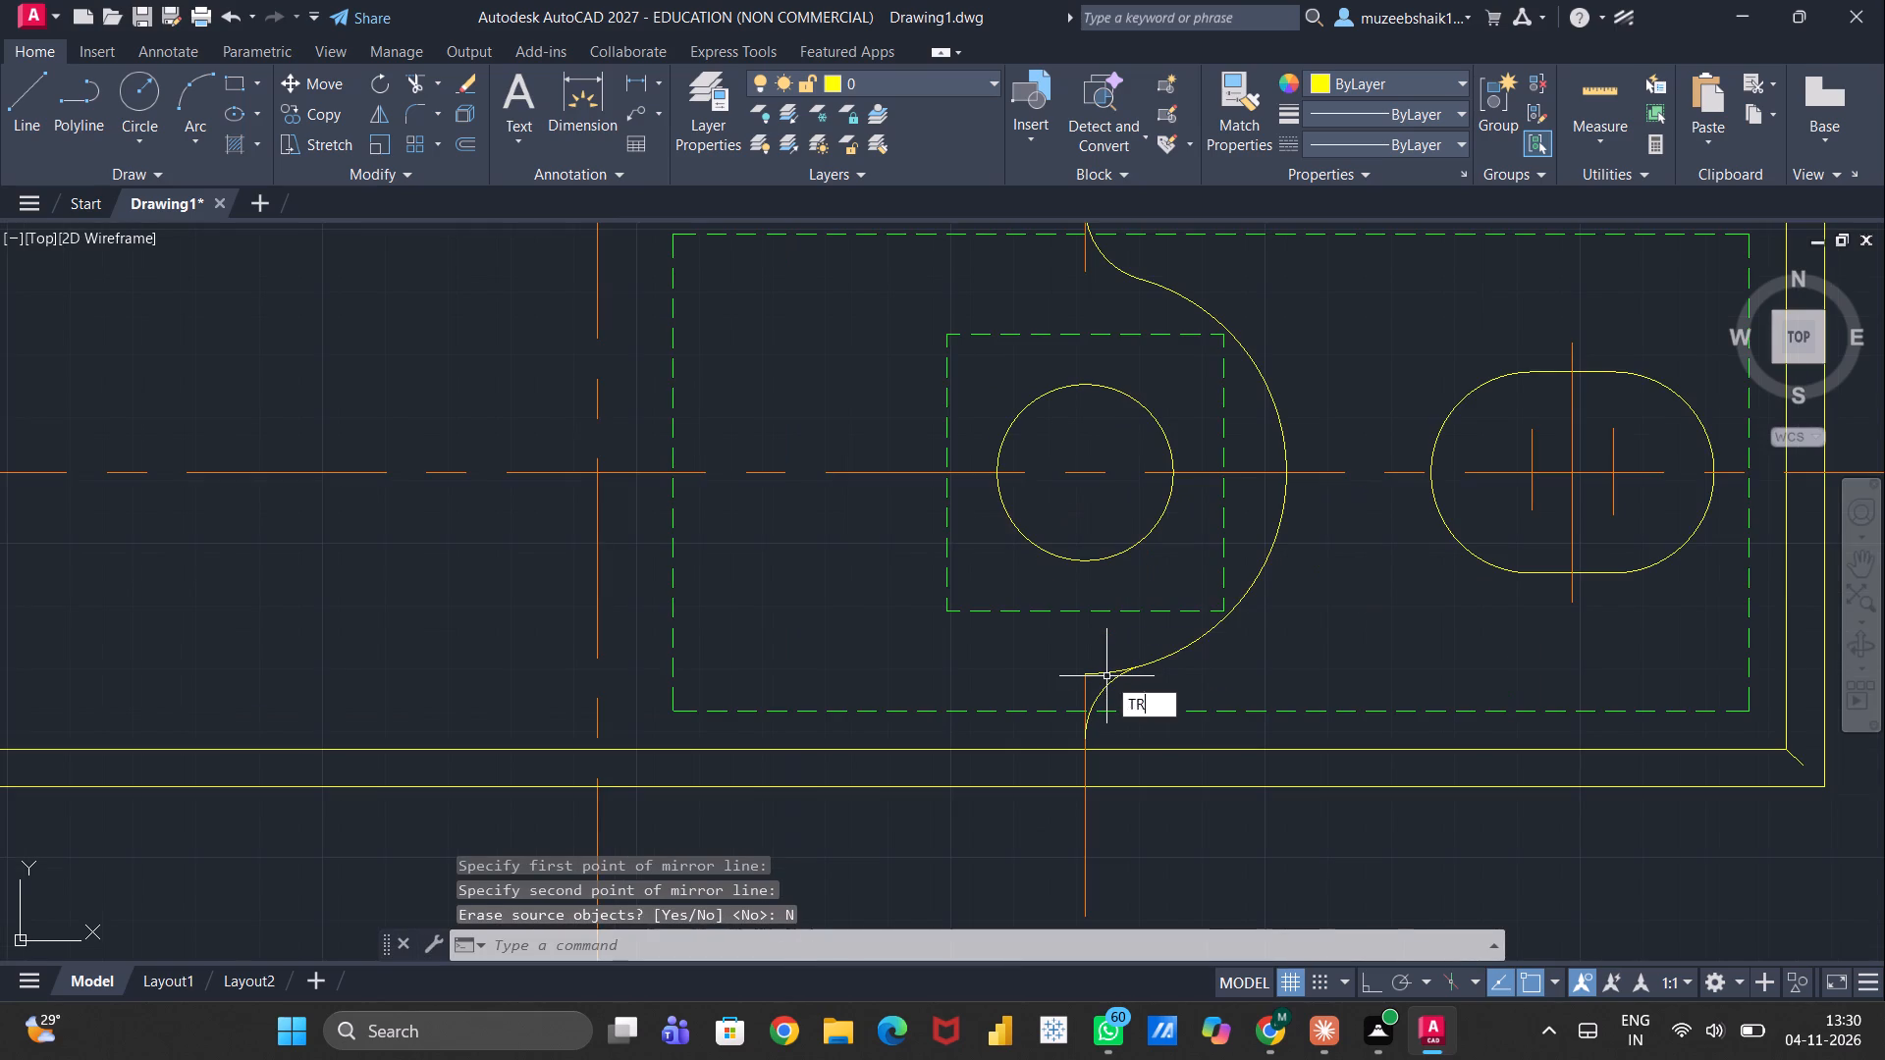
click(1101, 676)
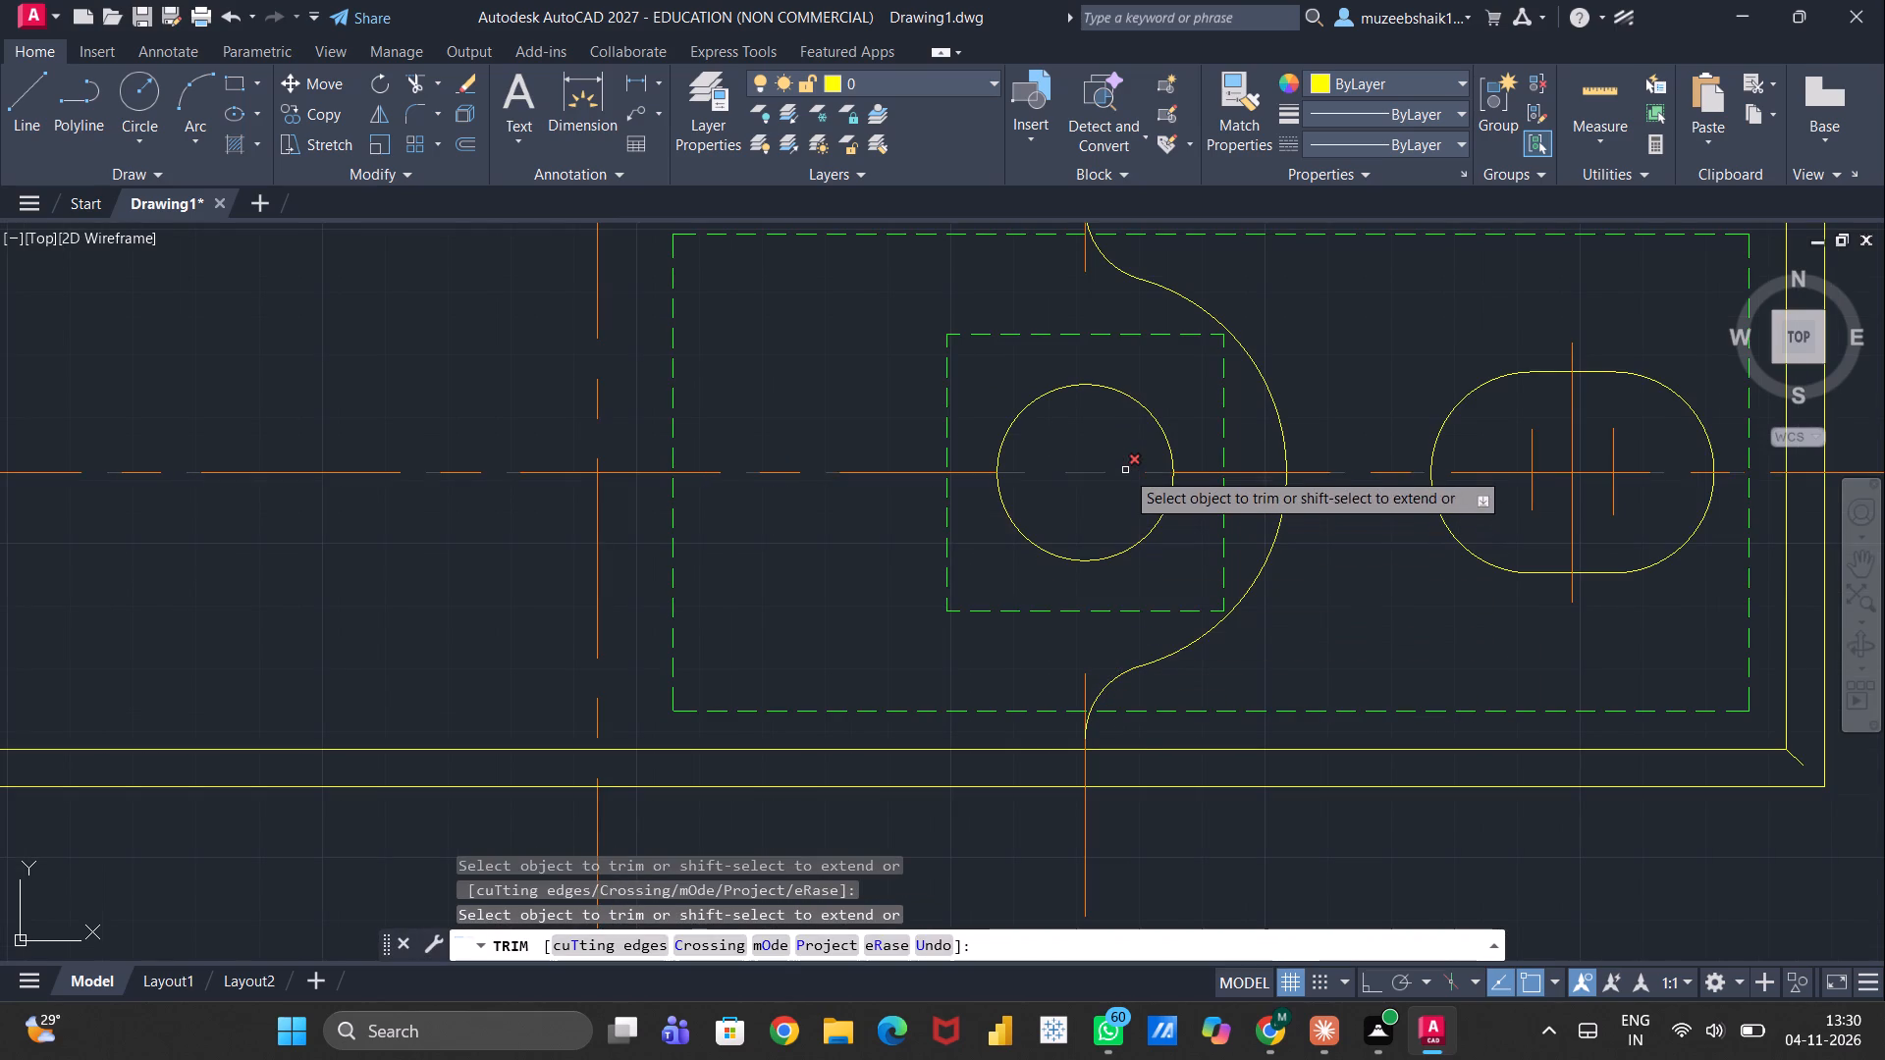
scroll(1315, 551, down, 2)
key(Escape)
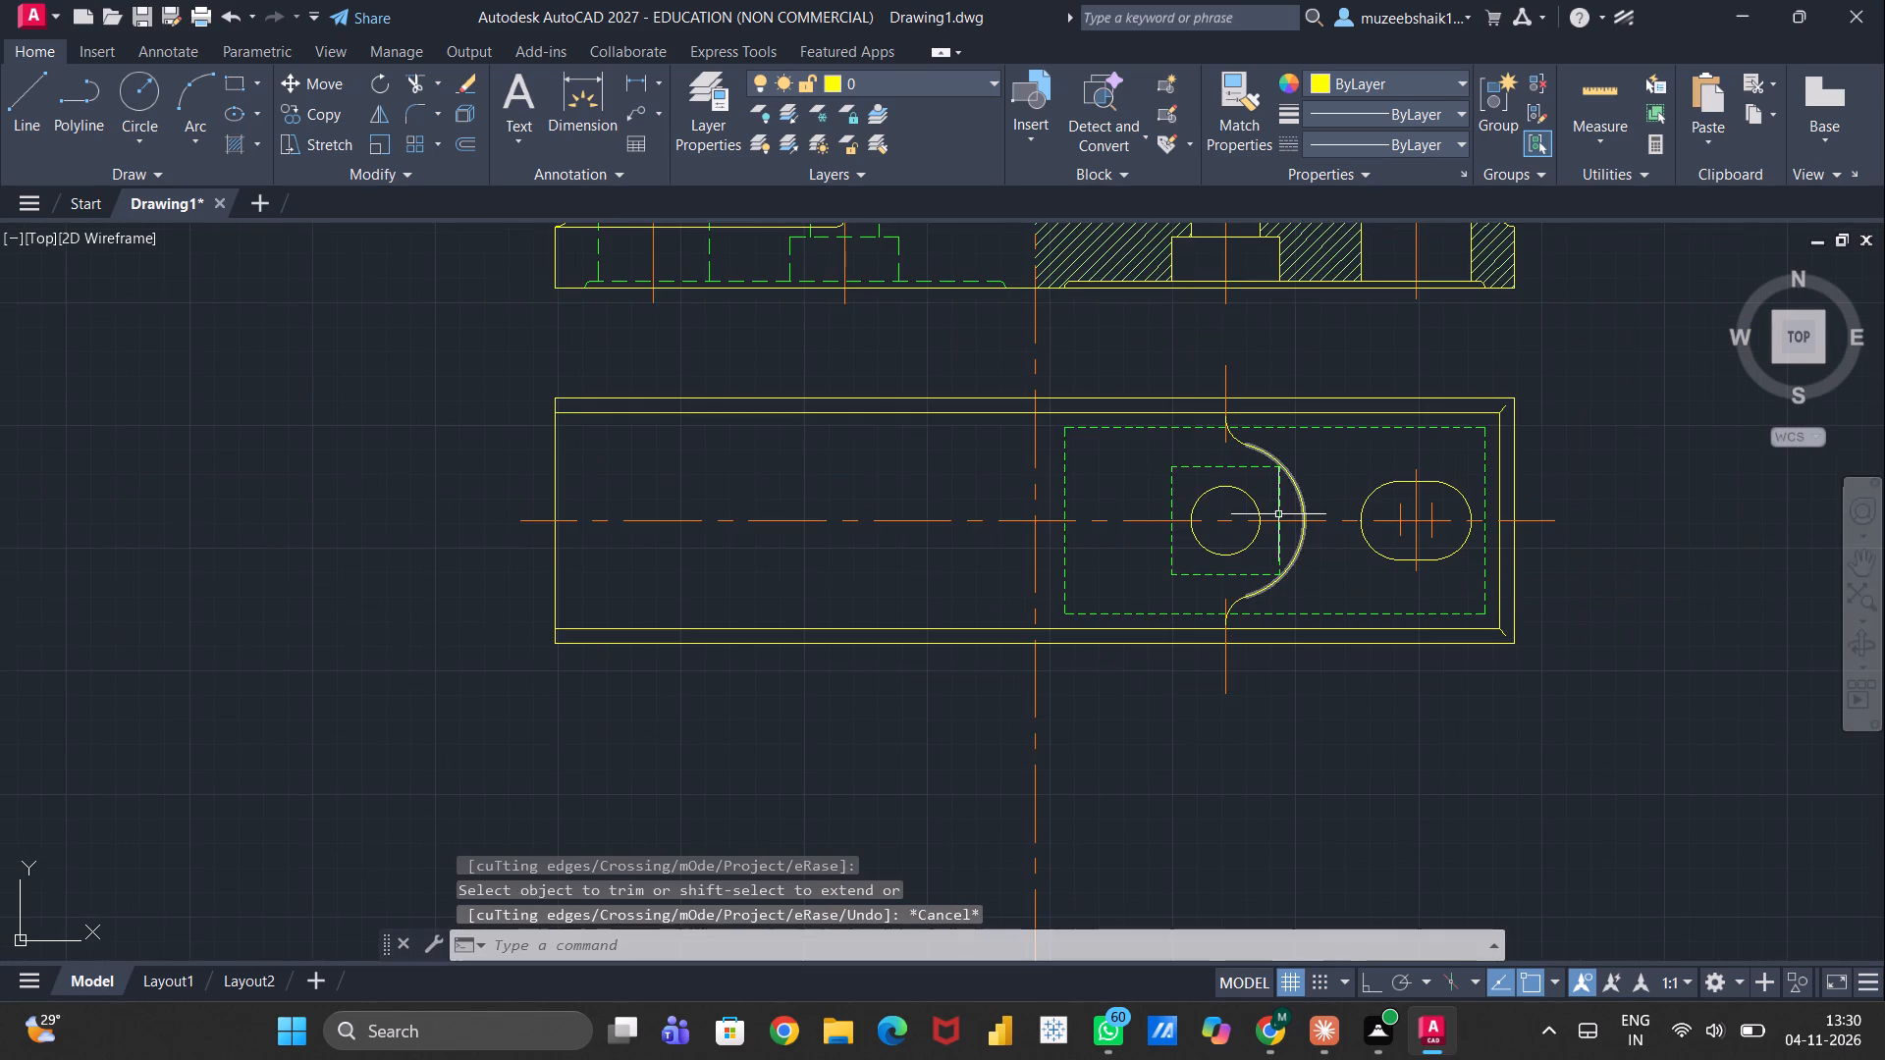
Stretch the lower end of the hole's upper vertical centerline segment down through the hole to meet the lower segment.
click(1225, 439)
click(1225, 439)
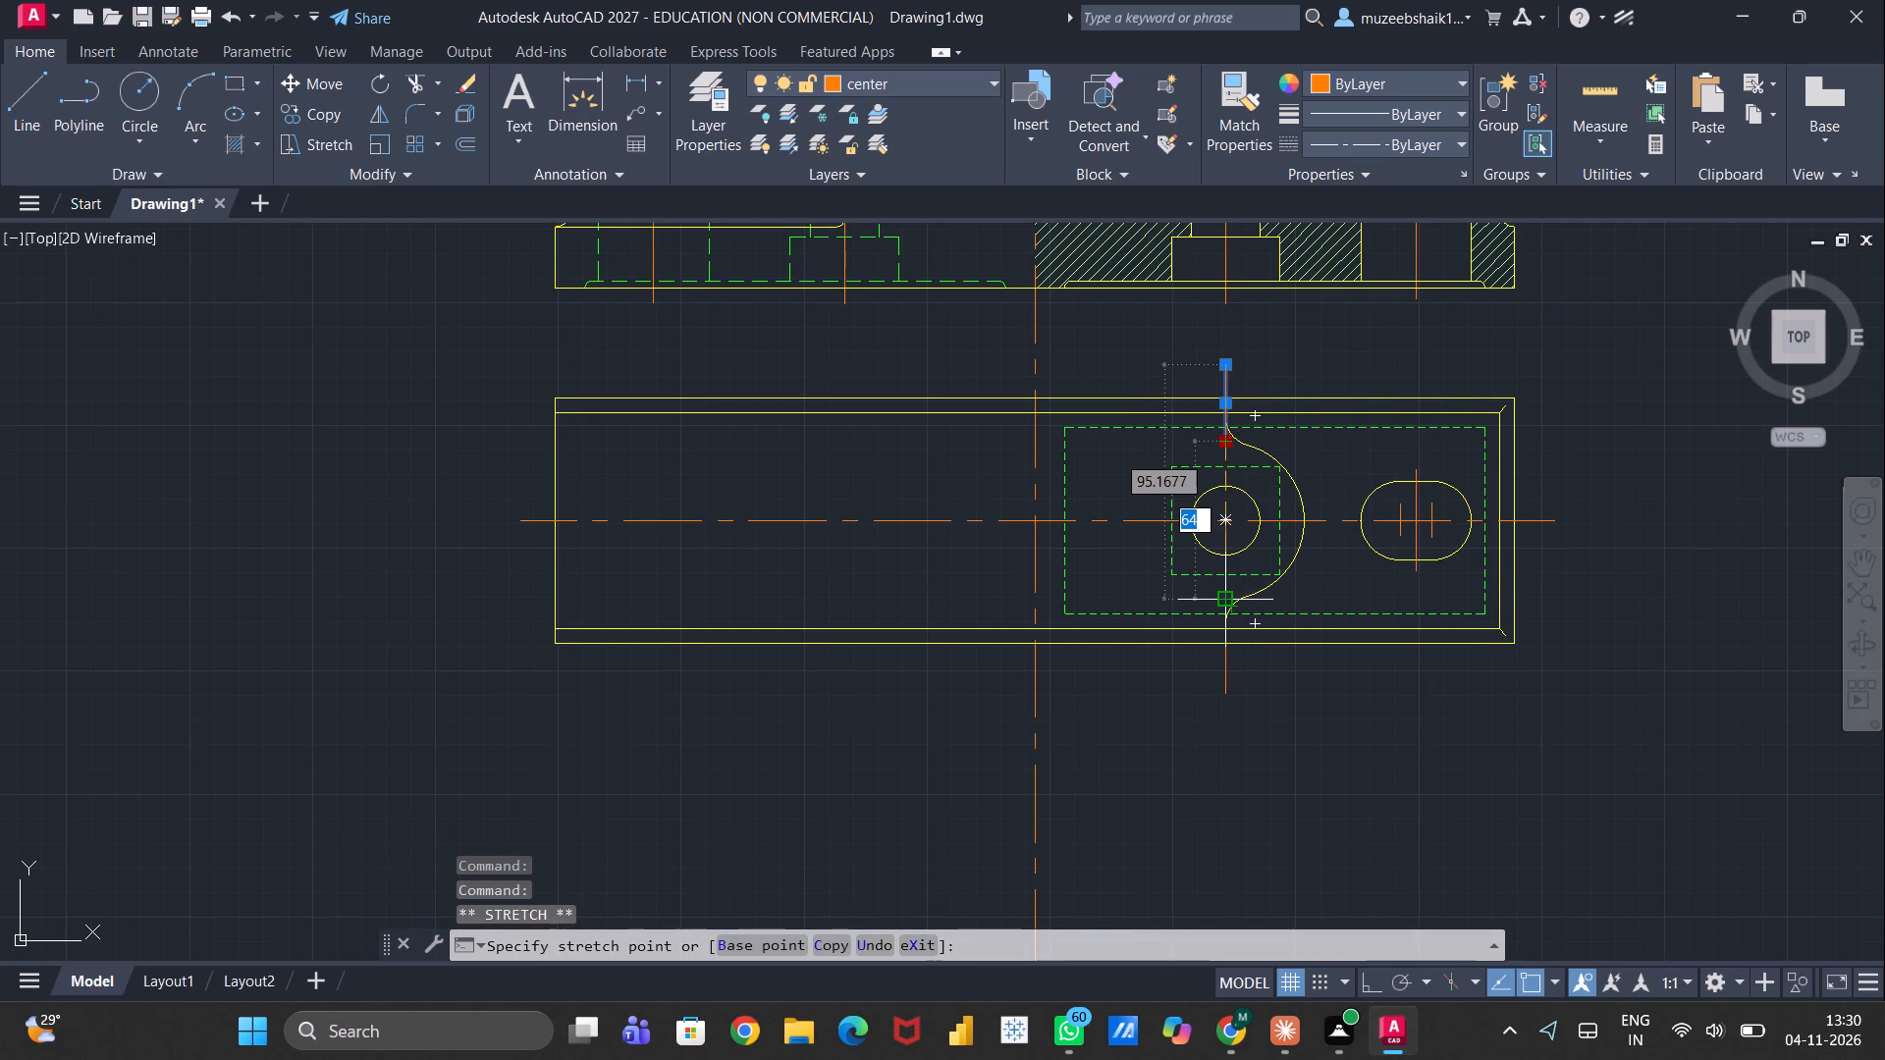
click(1228, 602)
key(Escape)
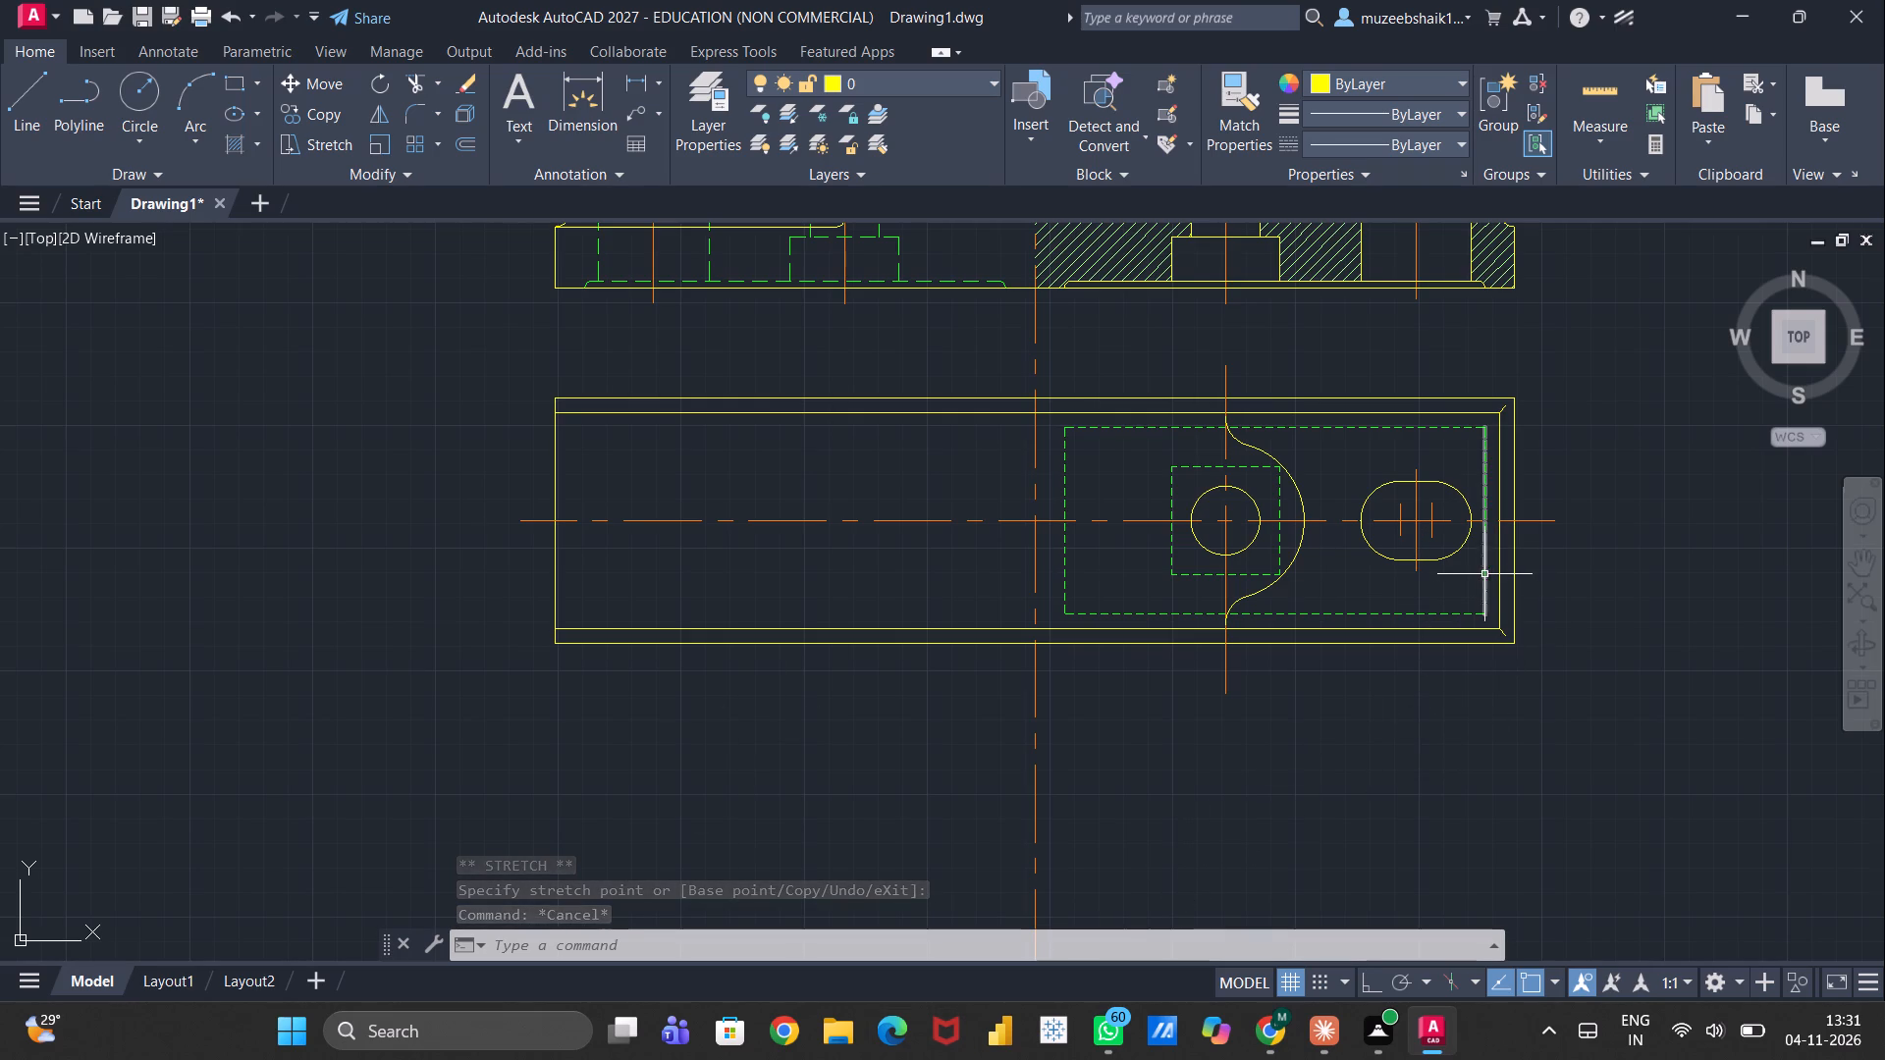
With Ortho on, draw a vertical line about 62 long from above the plan to its horizontal centerline, aligned with the section pocket's outer right wall.
scroll(1481, 574, down, 1)
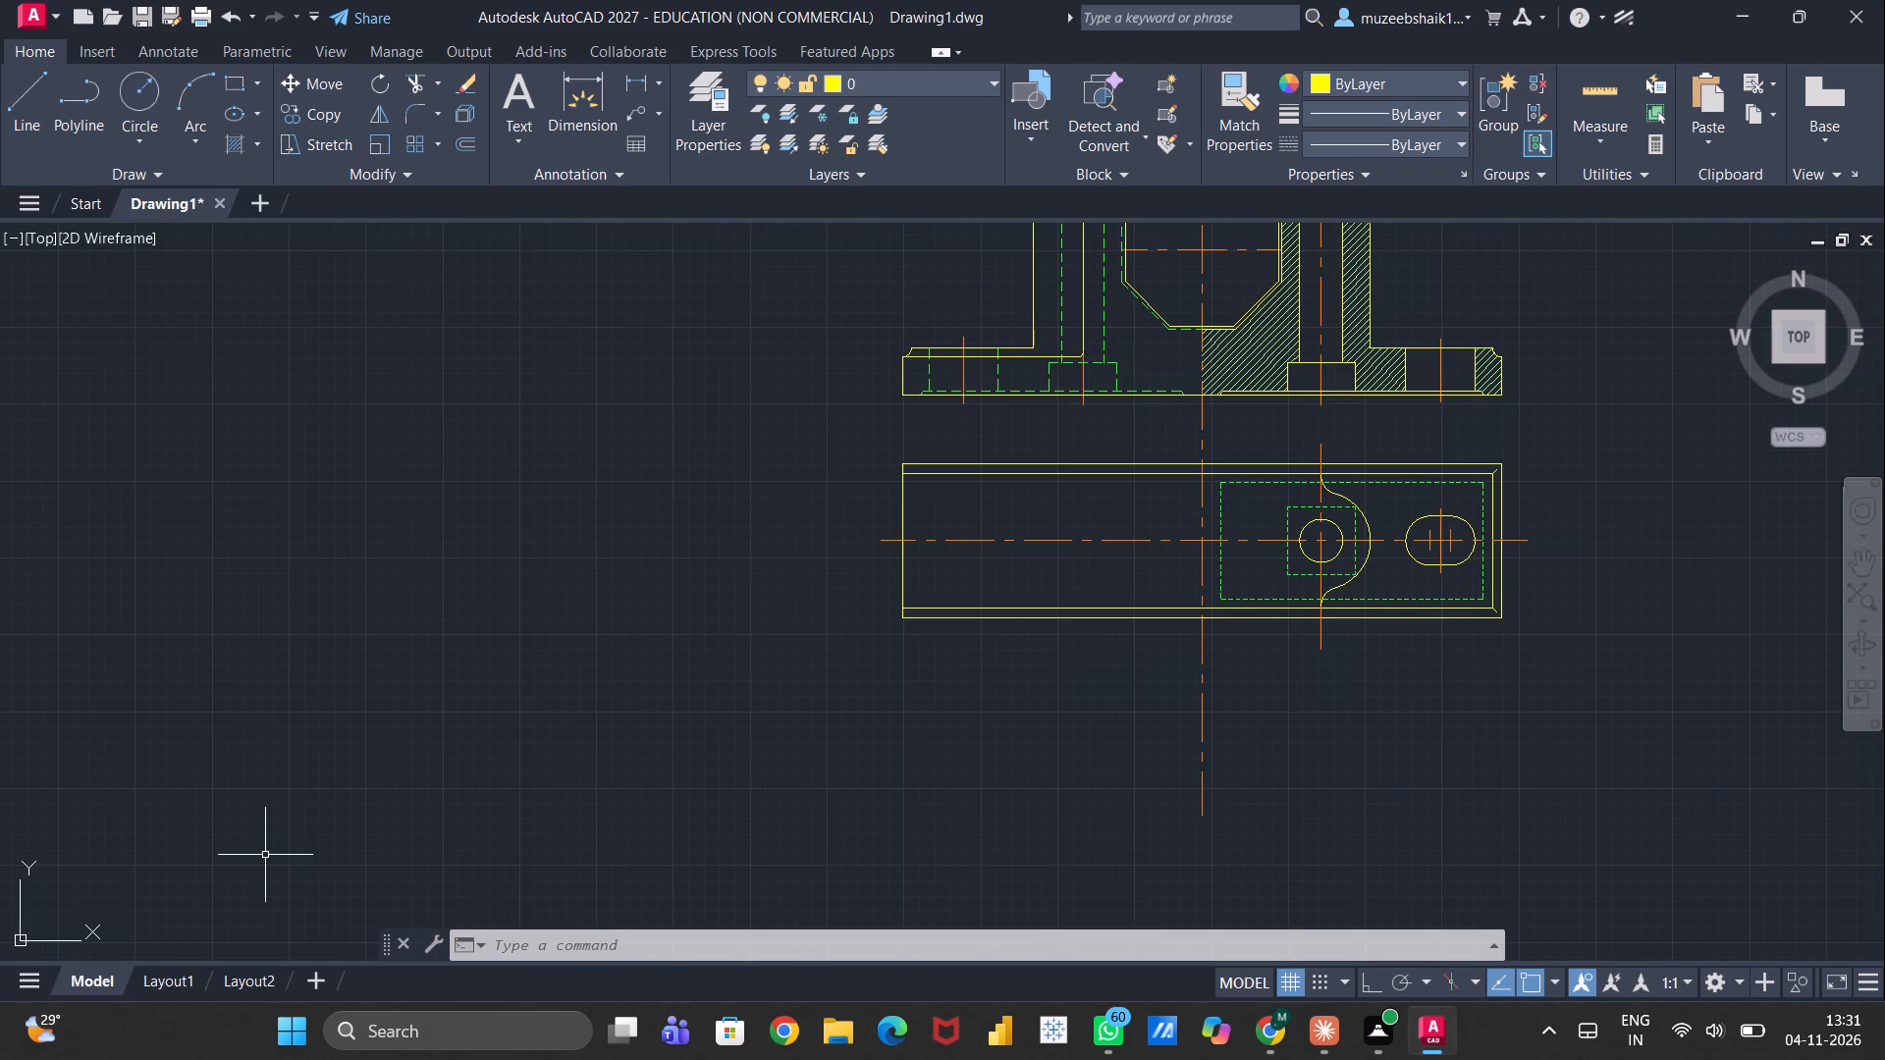
key(l)
key(Return)
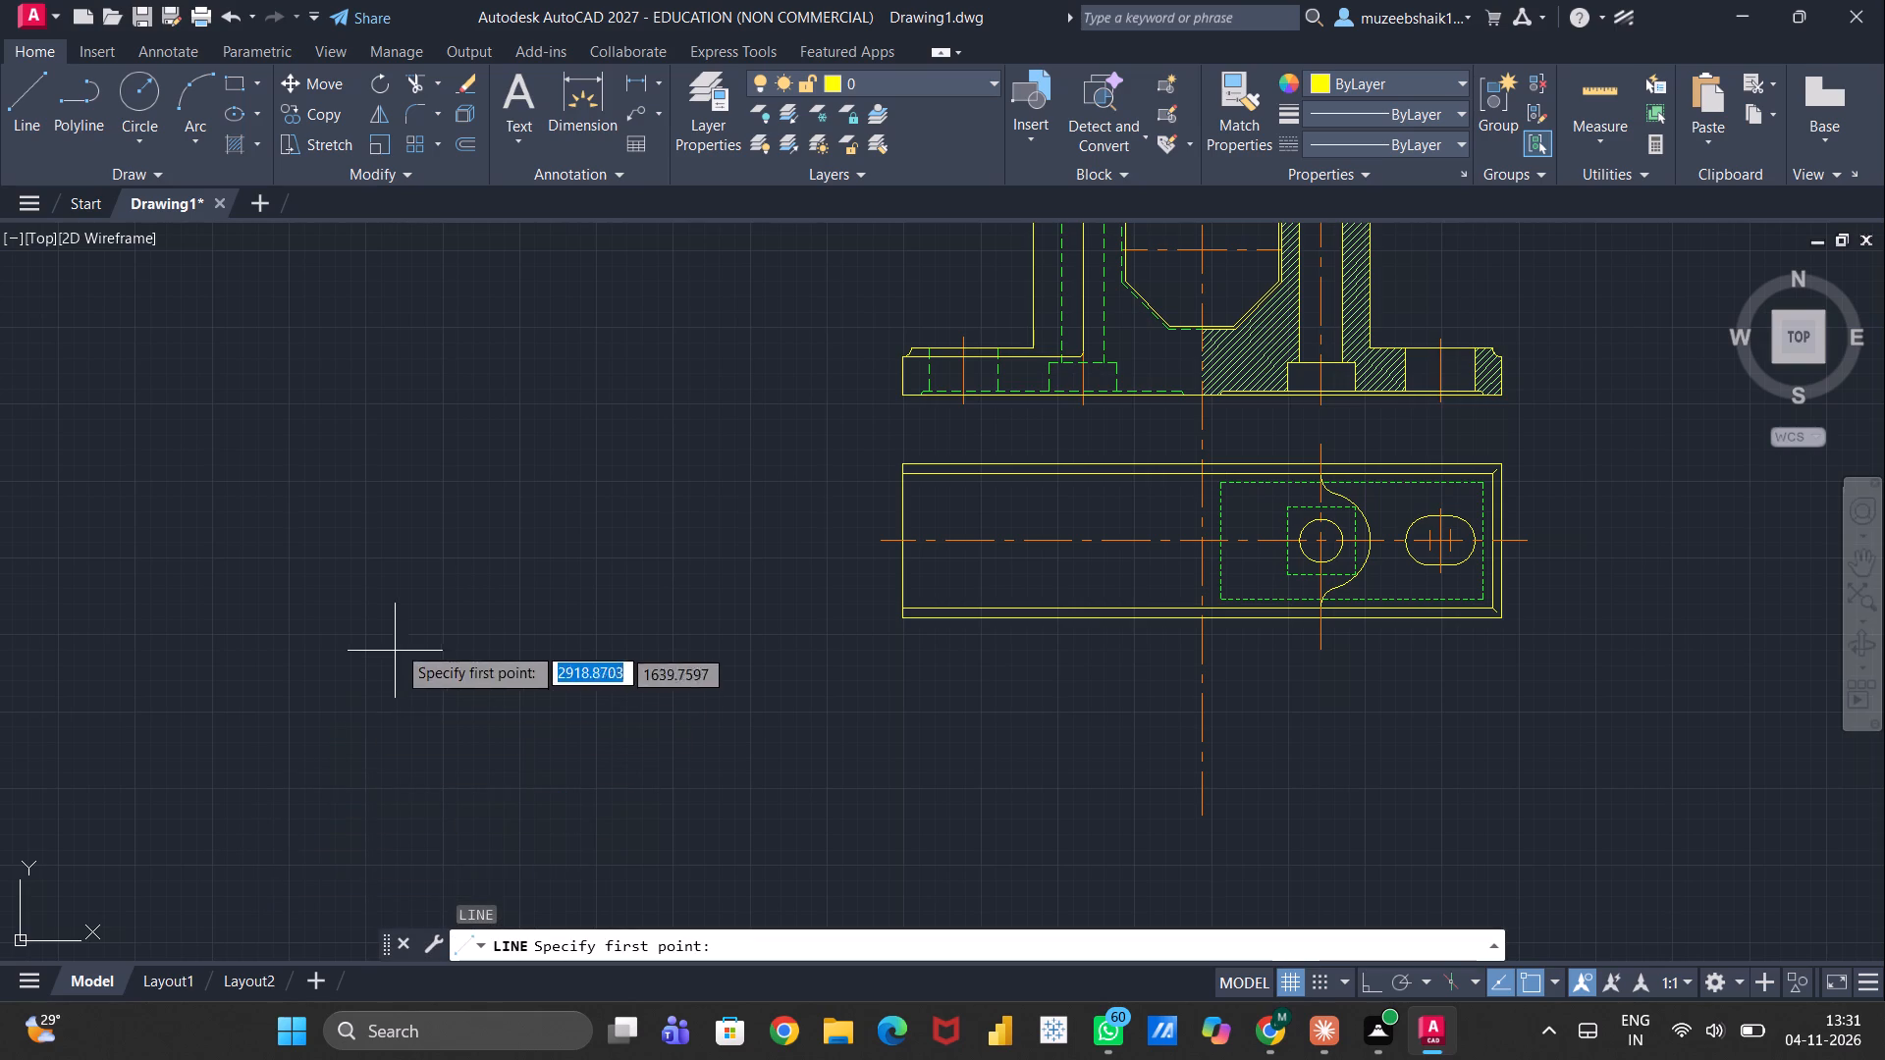
scroll(1279, 289, up, 2)
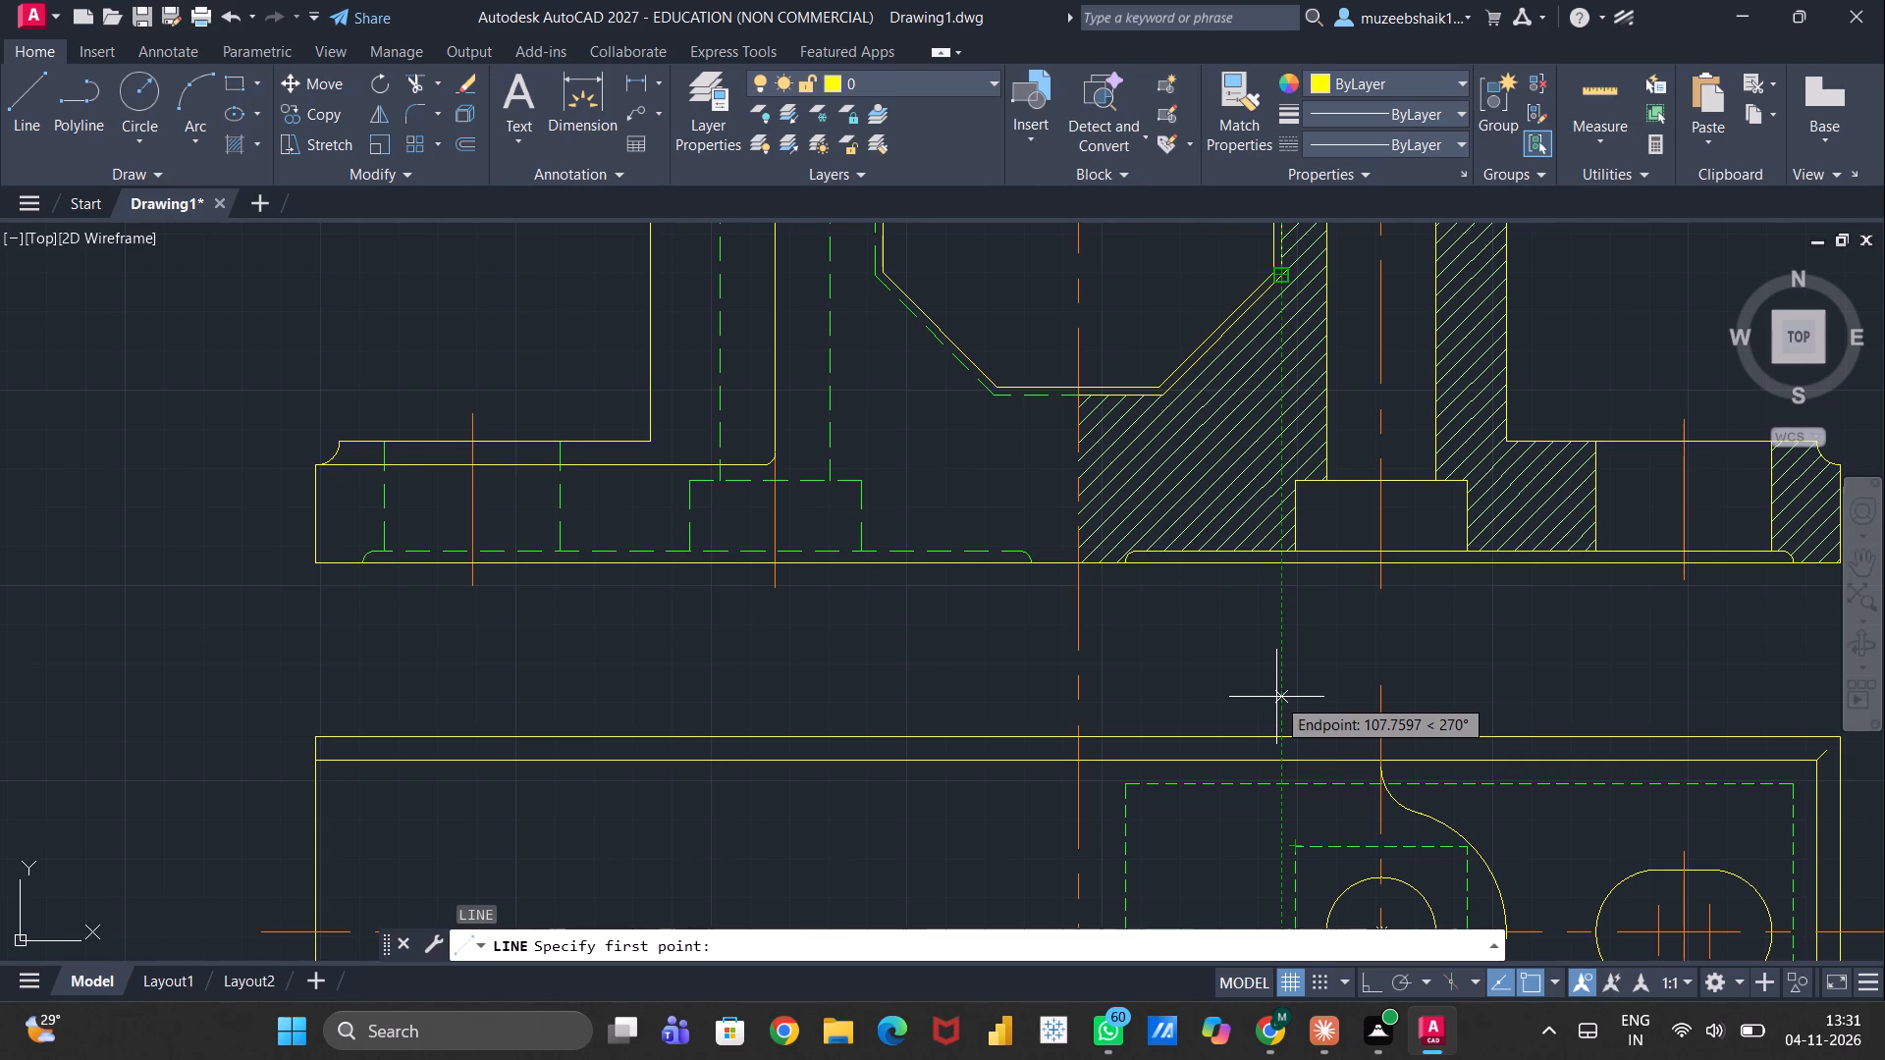
scroll(1276, 697, down, 1)
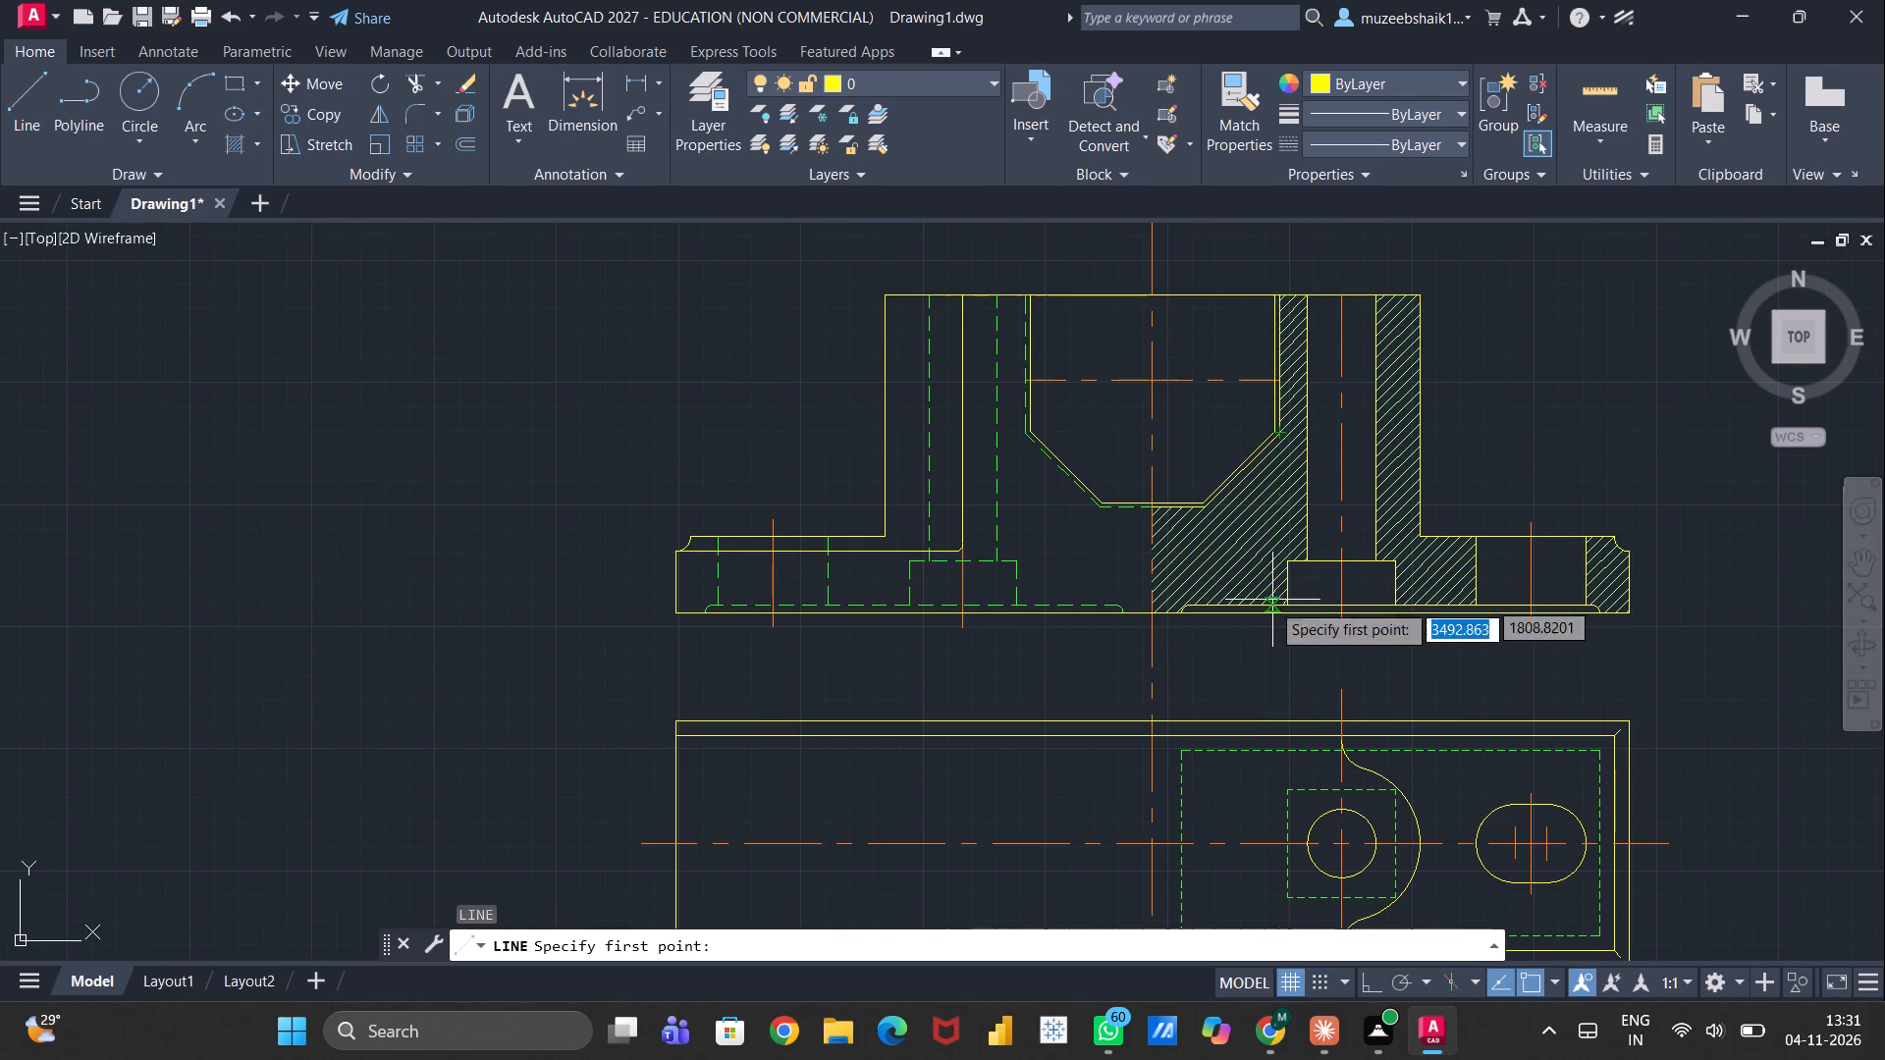
click(1282, 693)
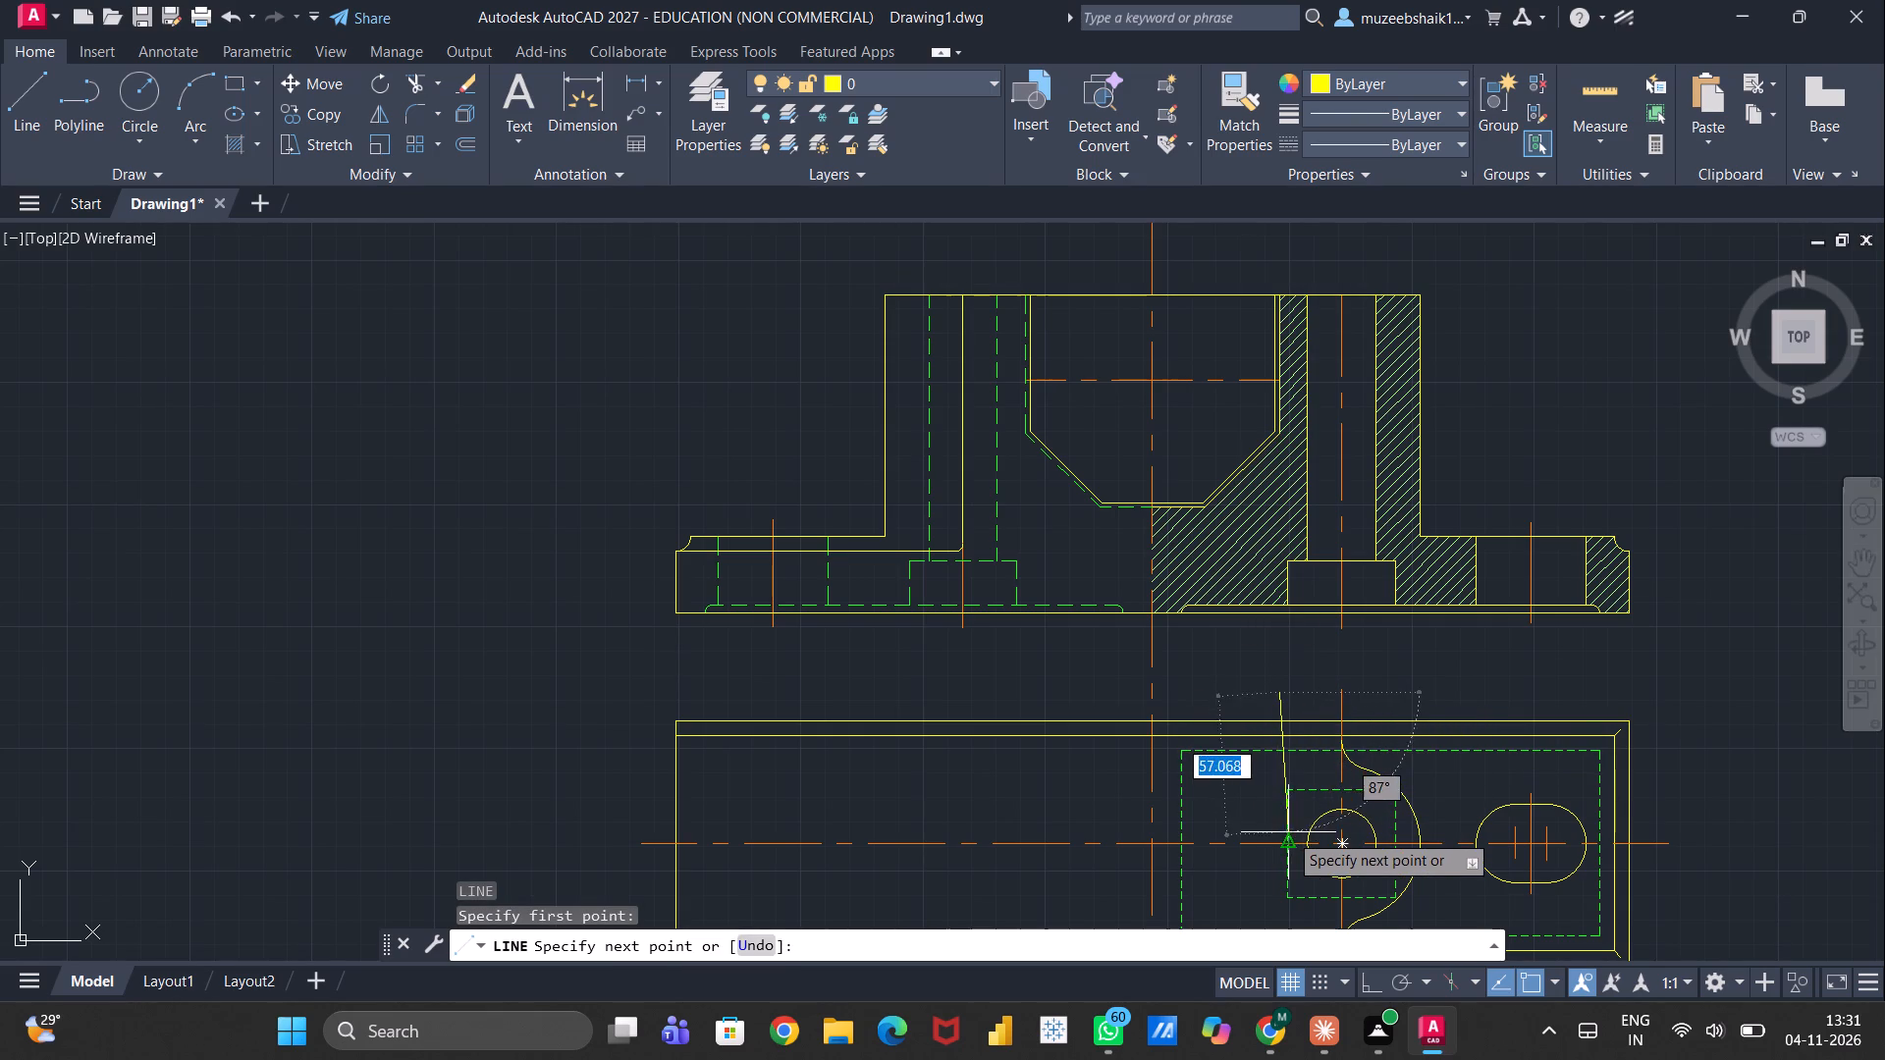
click(1373, 982)
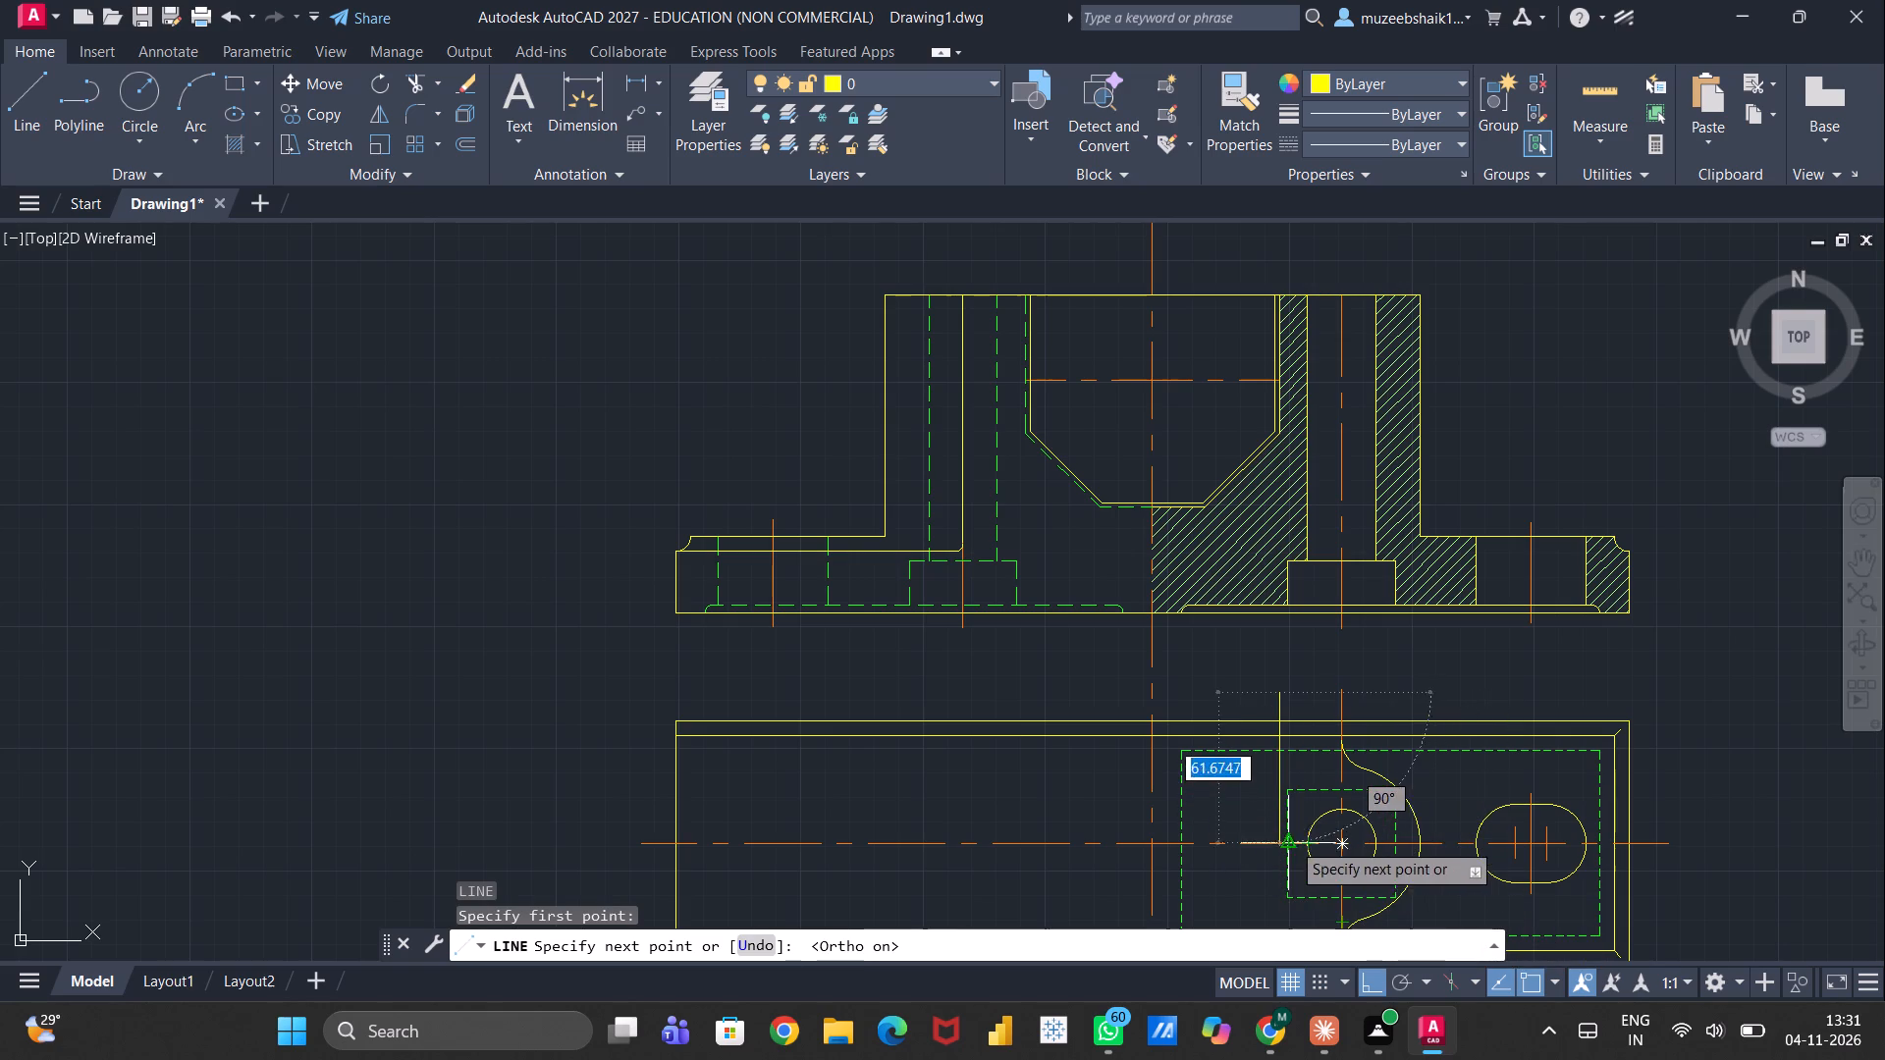
middle_drag(1273, 810, 1275, 619)
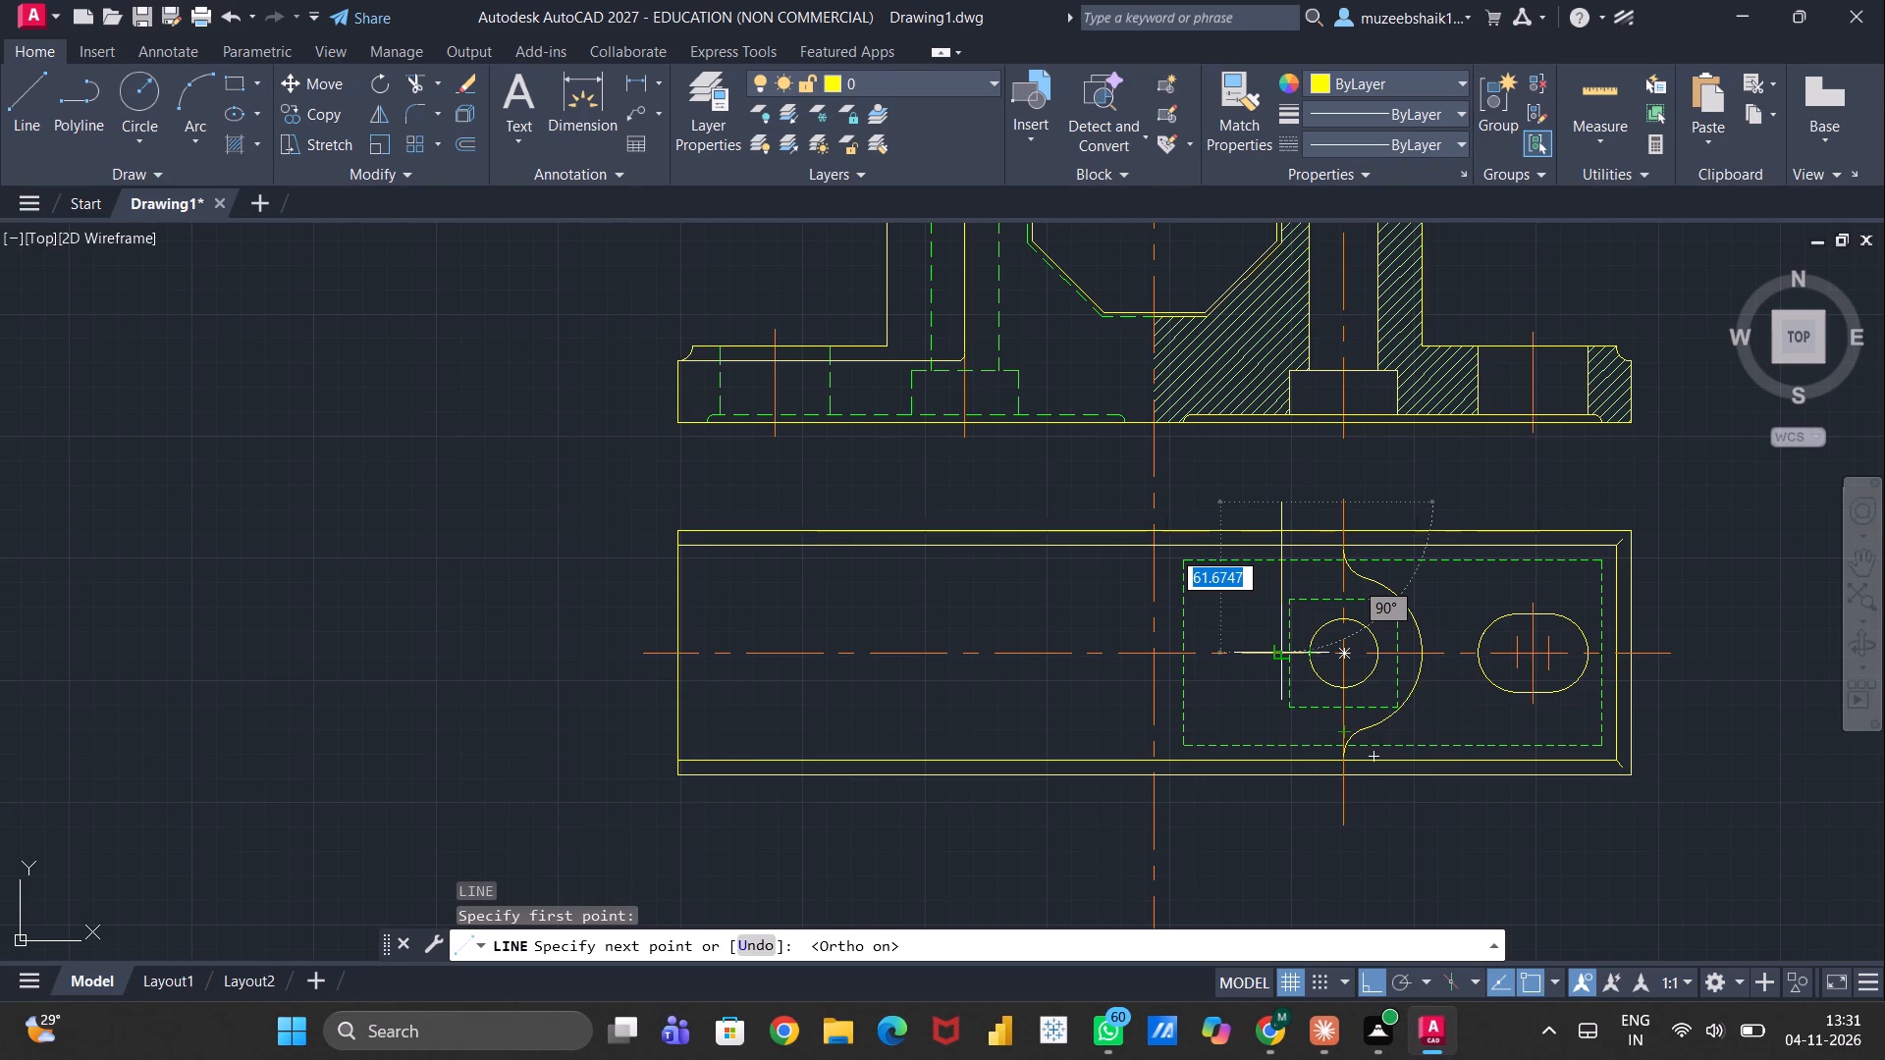
scroll(1276, 660, up, 1)
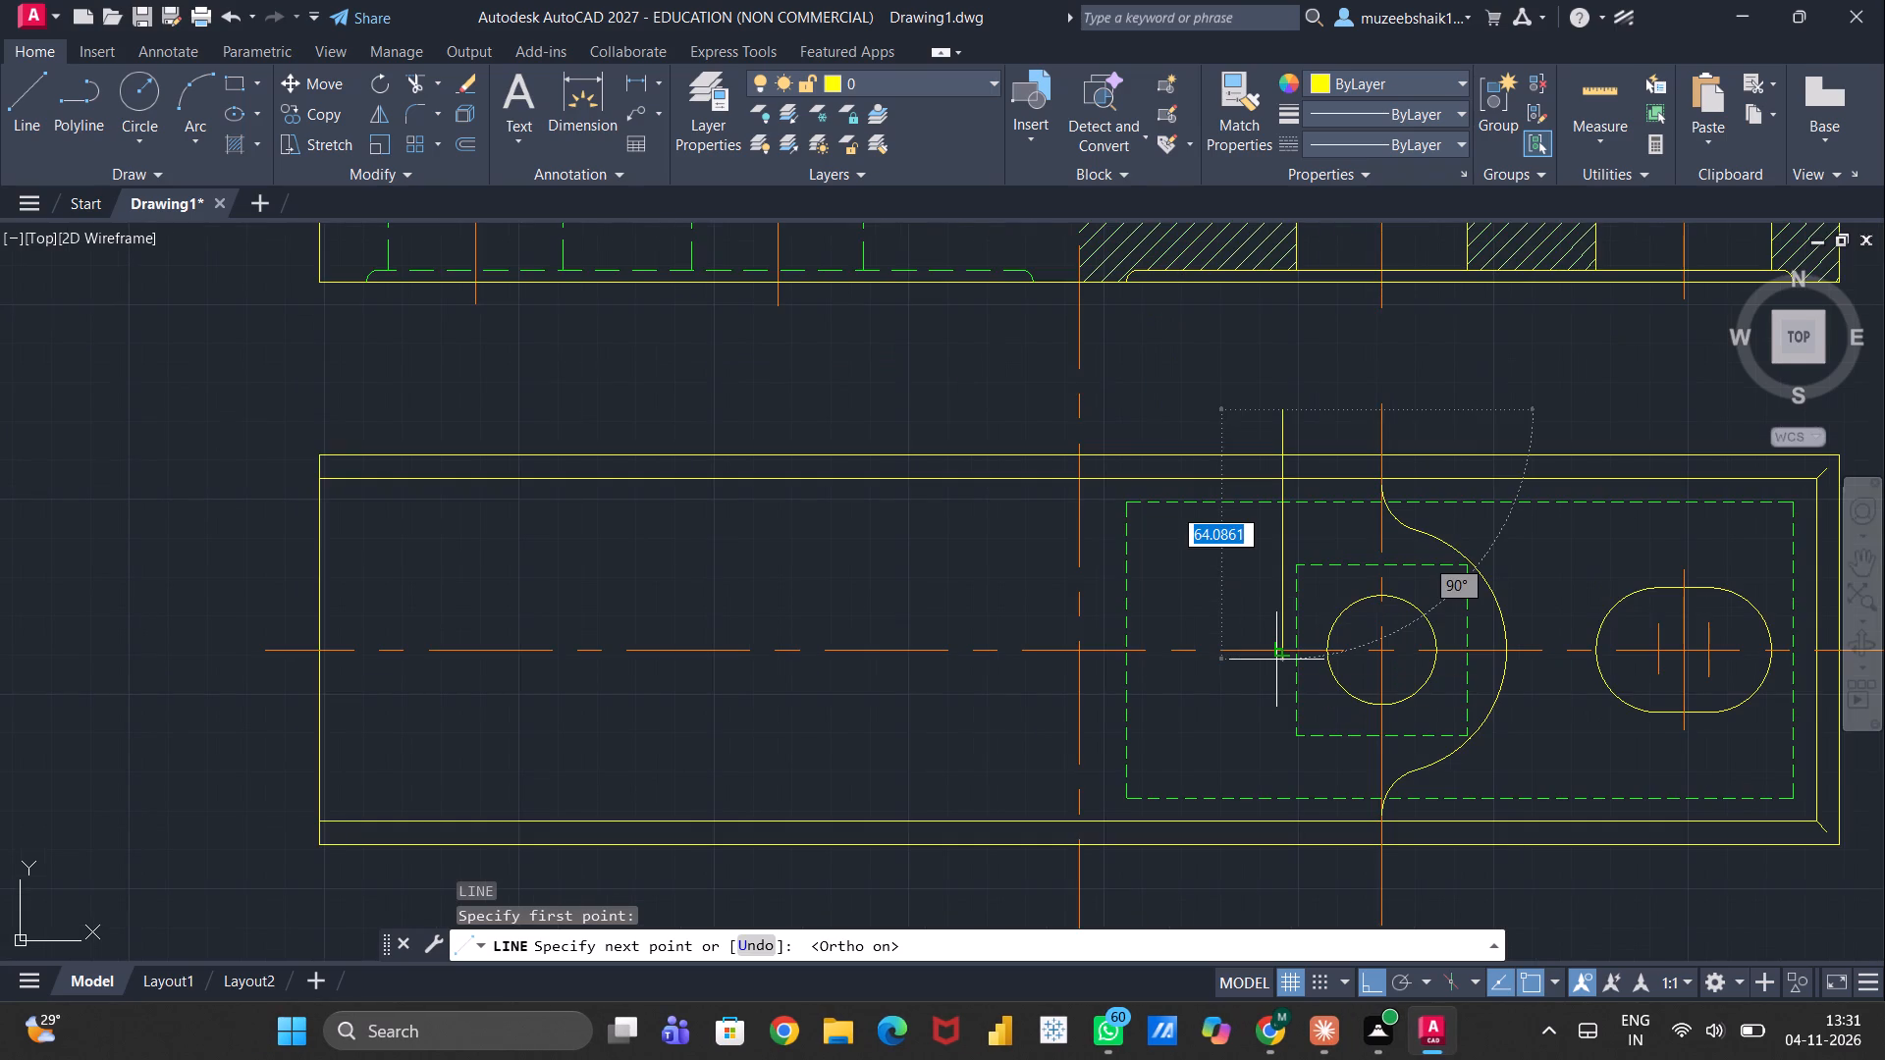
click(1276, 660)
key(Escape)
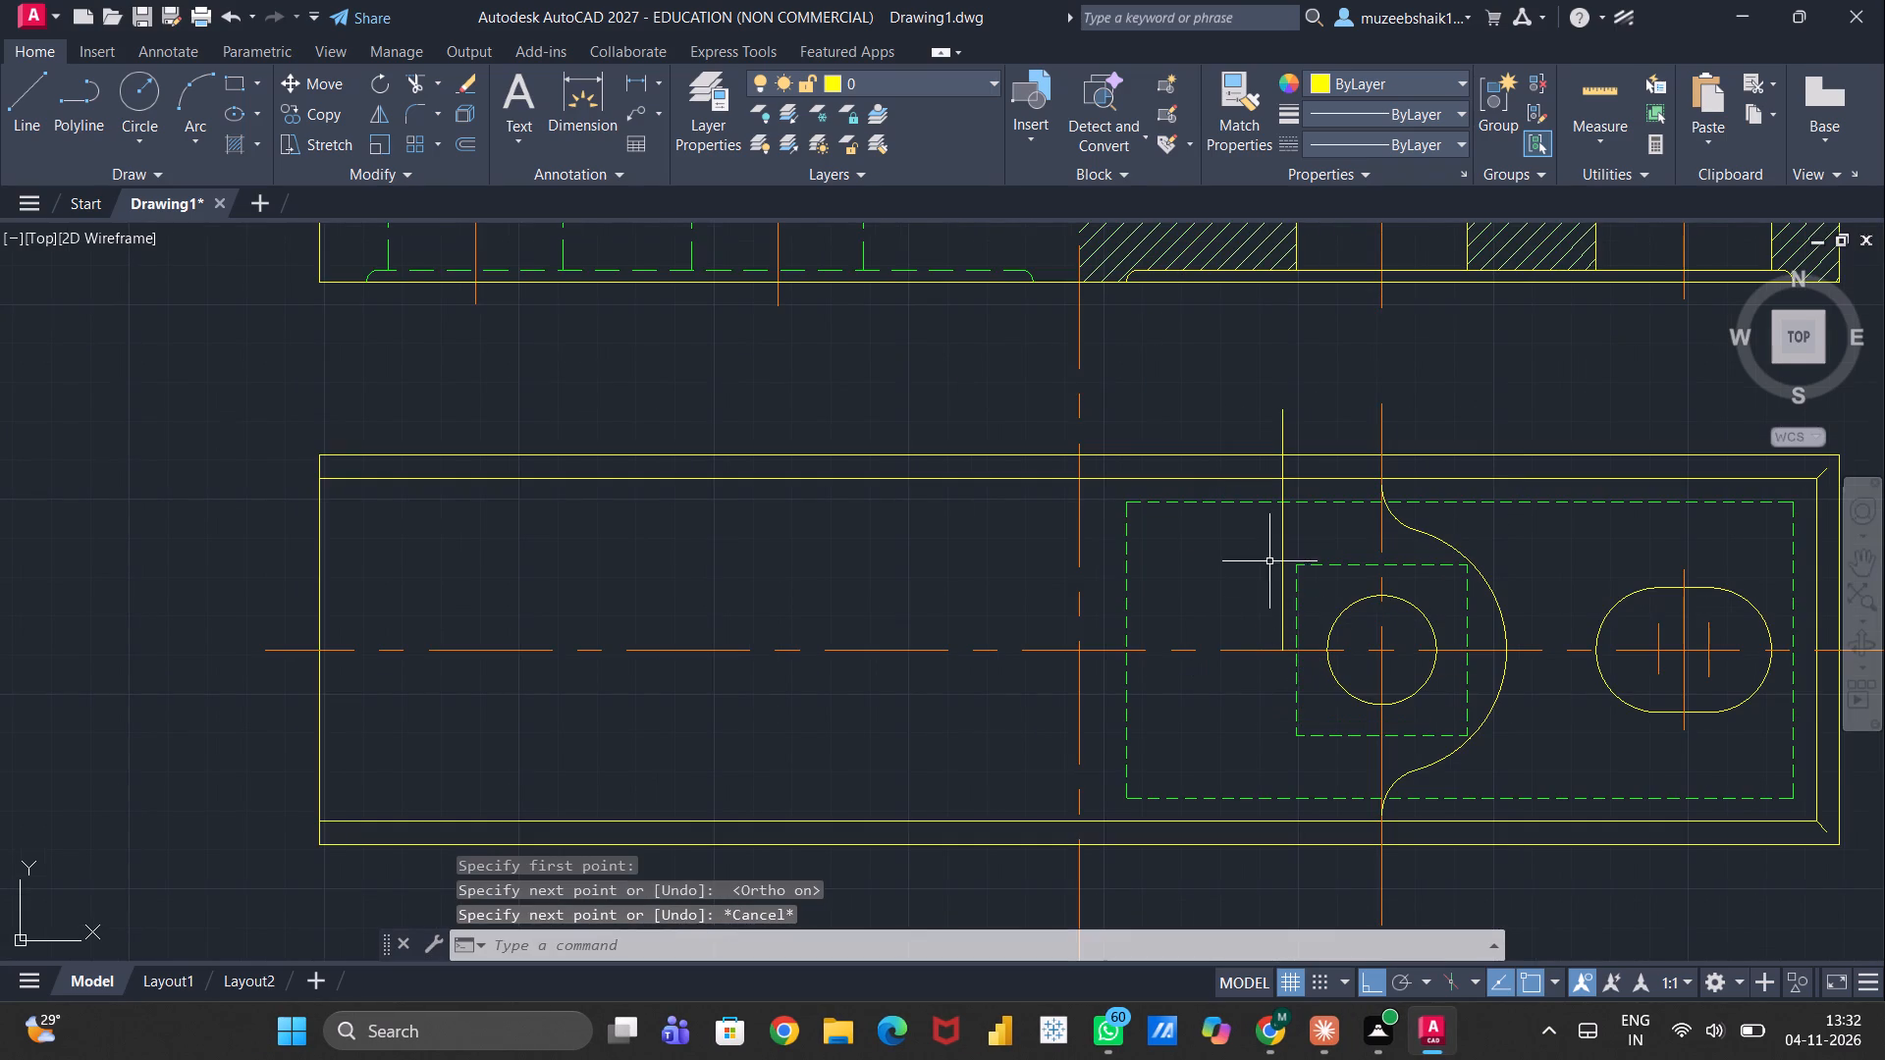
Draw a second vertical line about 60 long from above the plan to its horizontal centerline, aligned with the section pocket's inner right wall.
key(l)
key(Return)
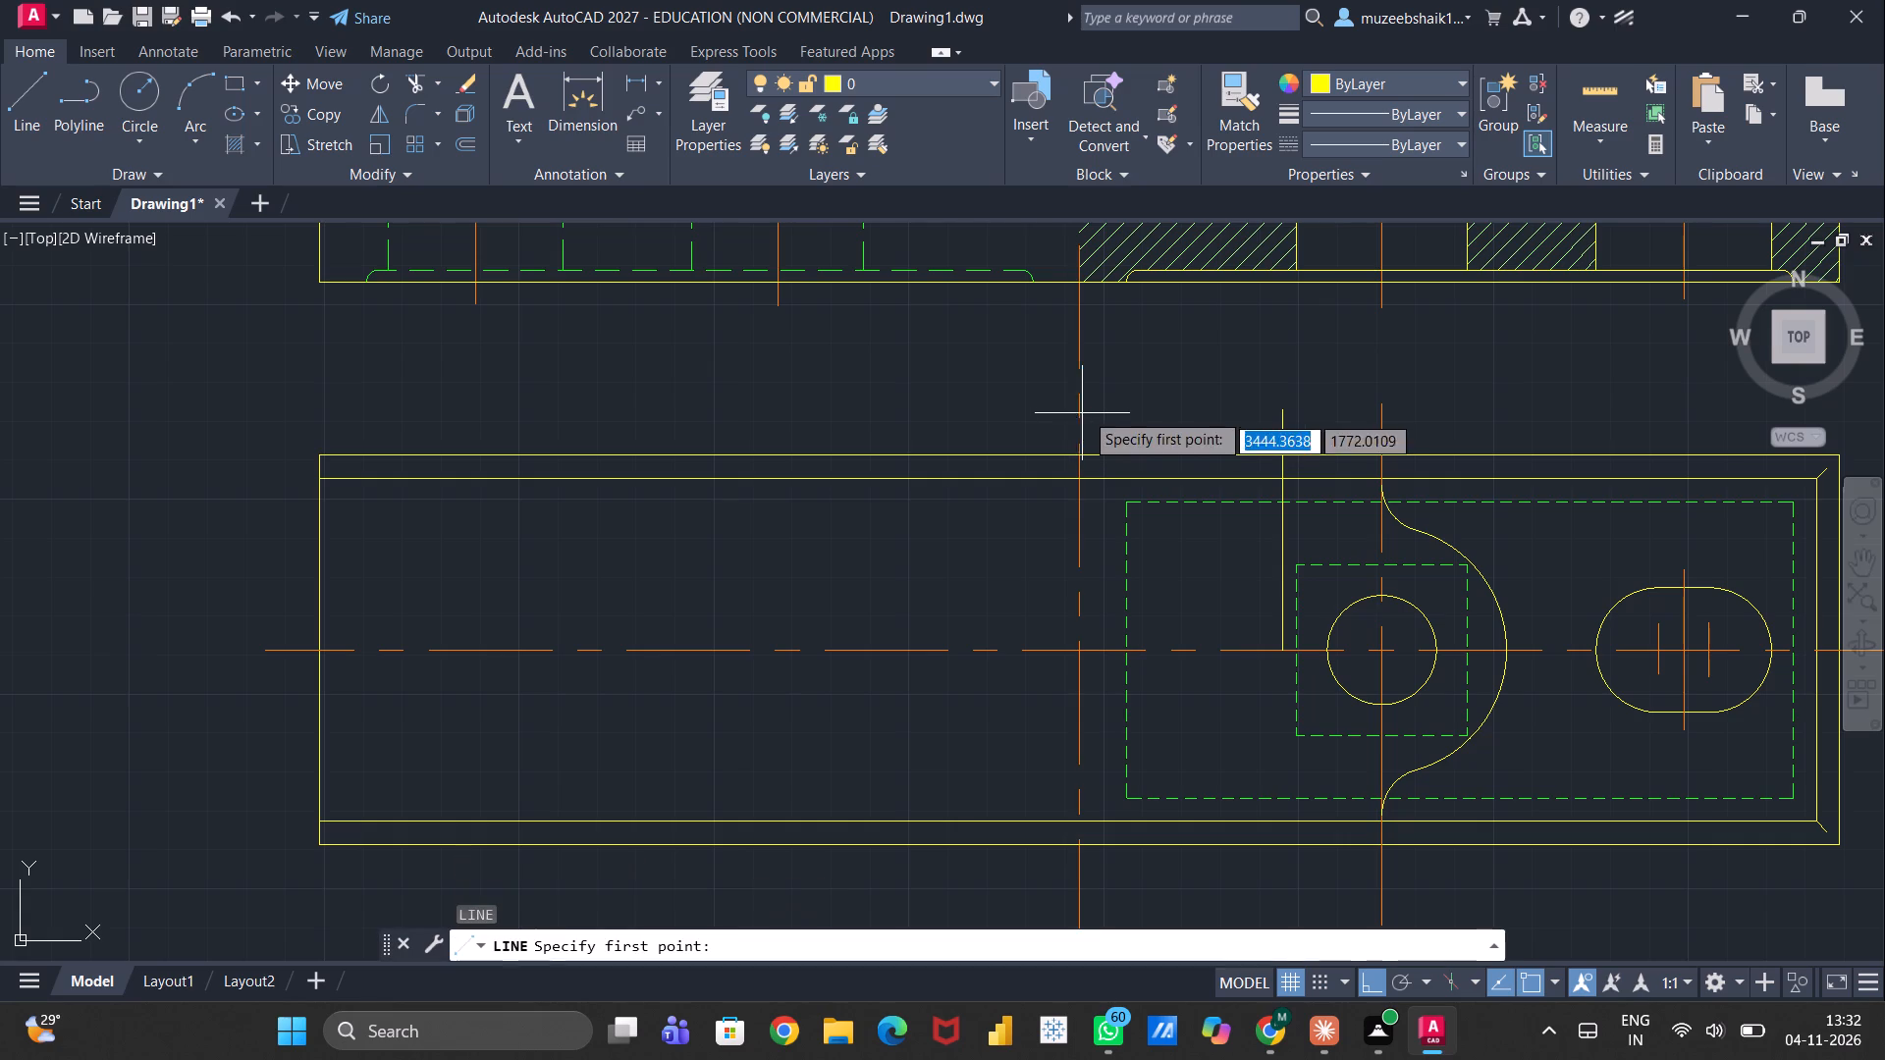
middle_drag(1162, 361, 1158, 518)
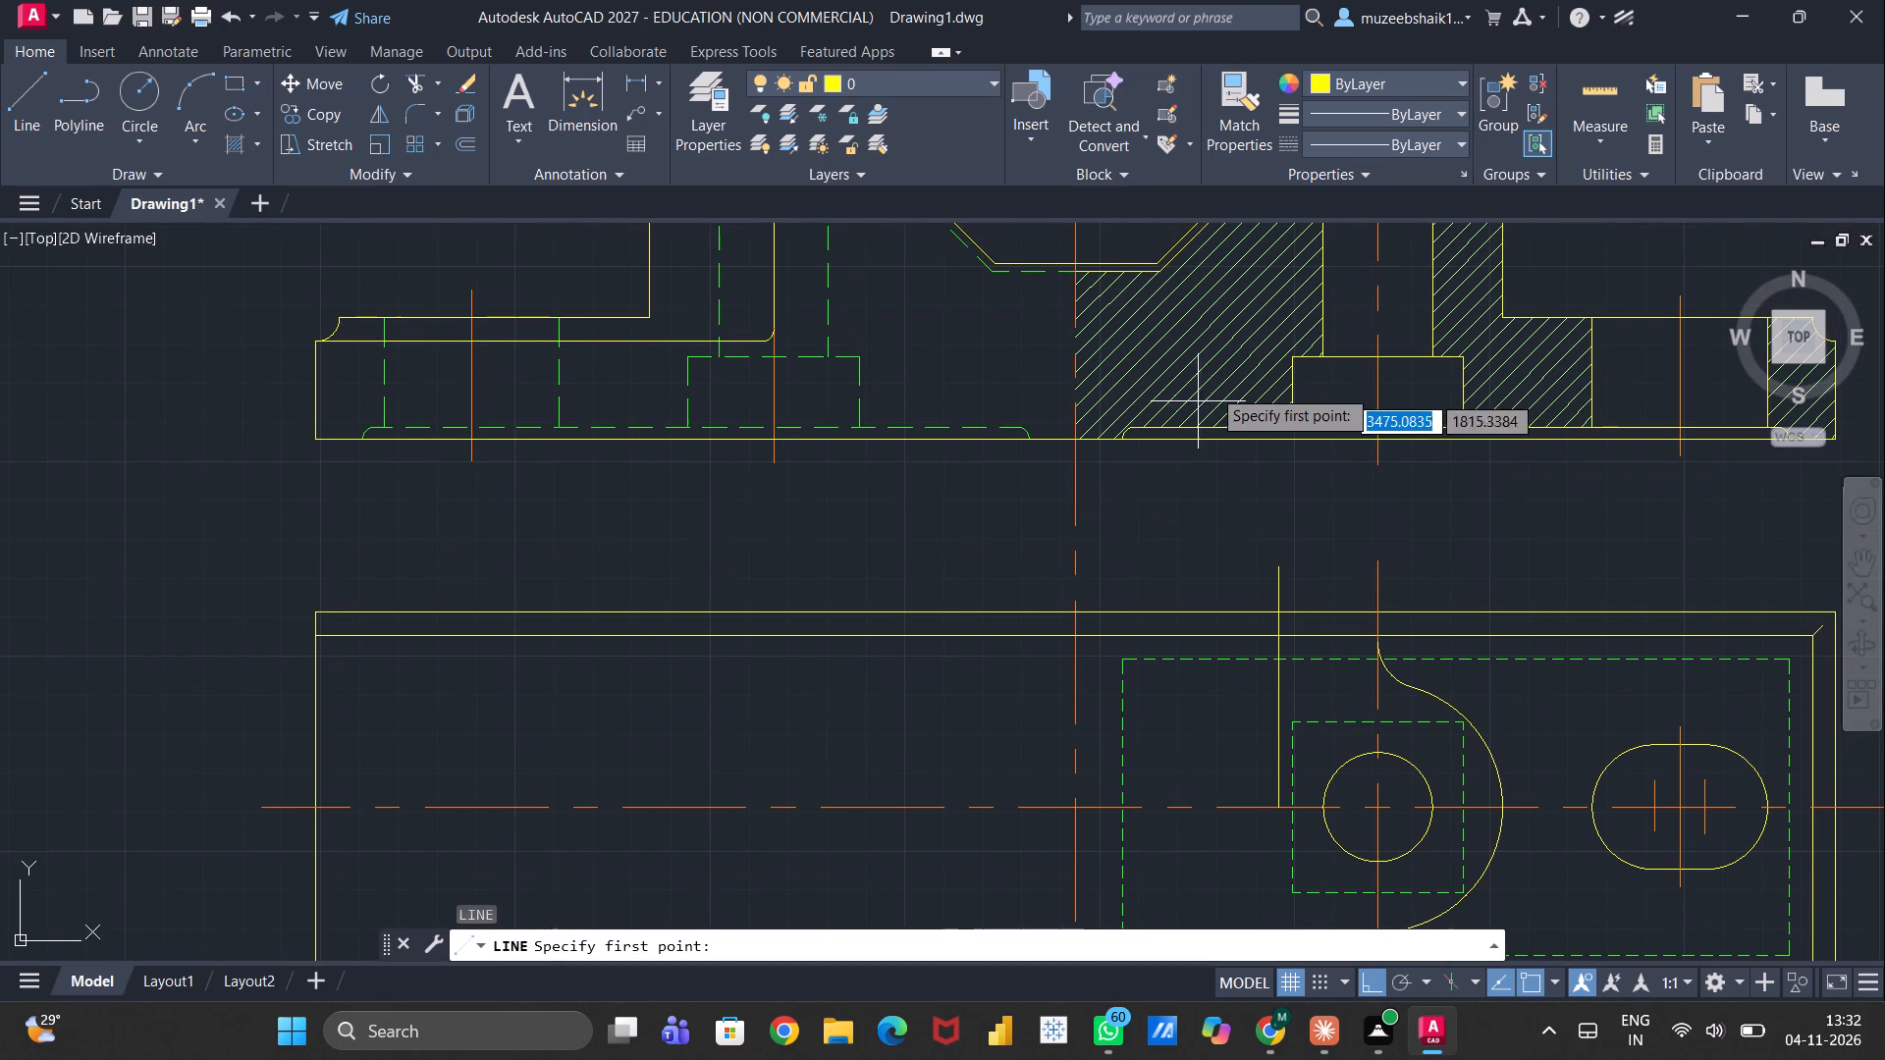
scroll(1219, 380, down, 2)
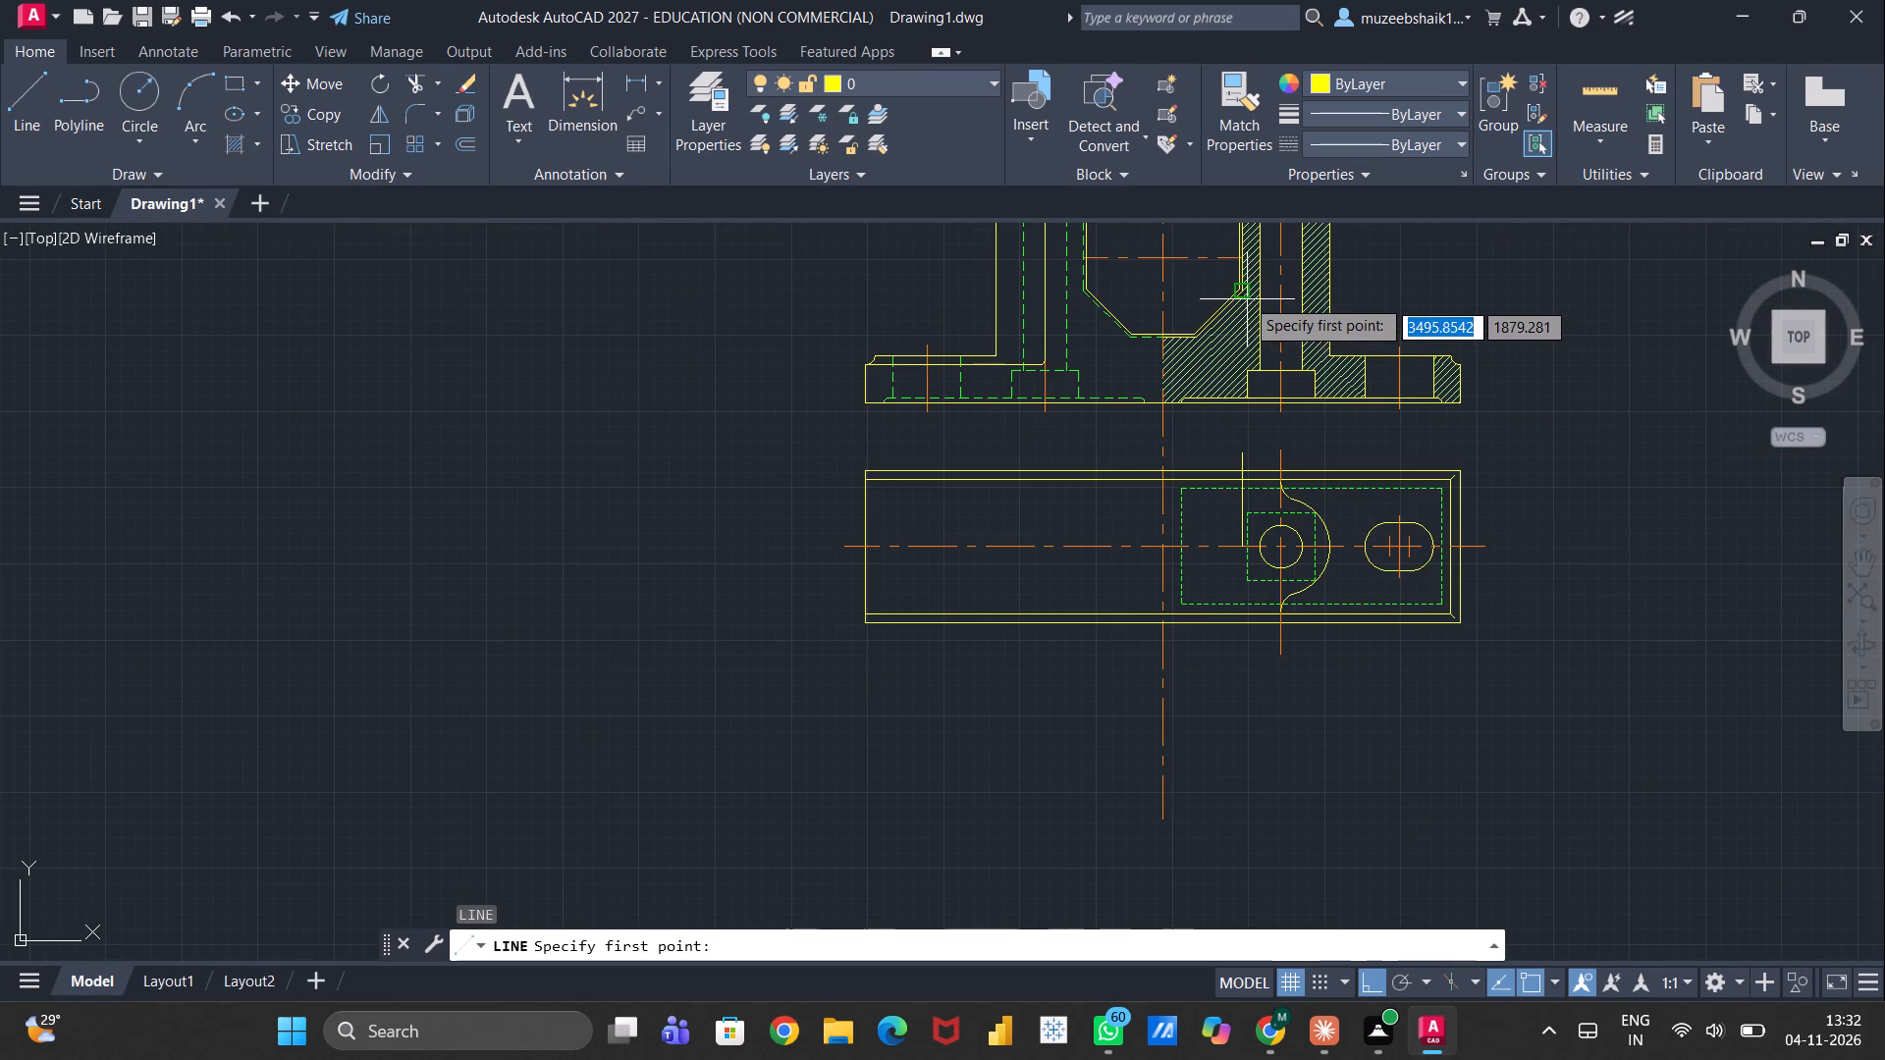
scroll(1245, 295, up, 2)
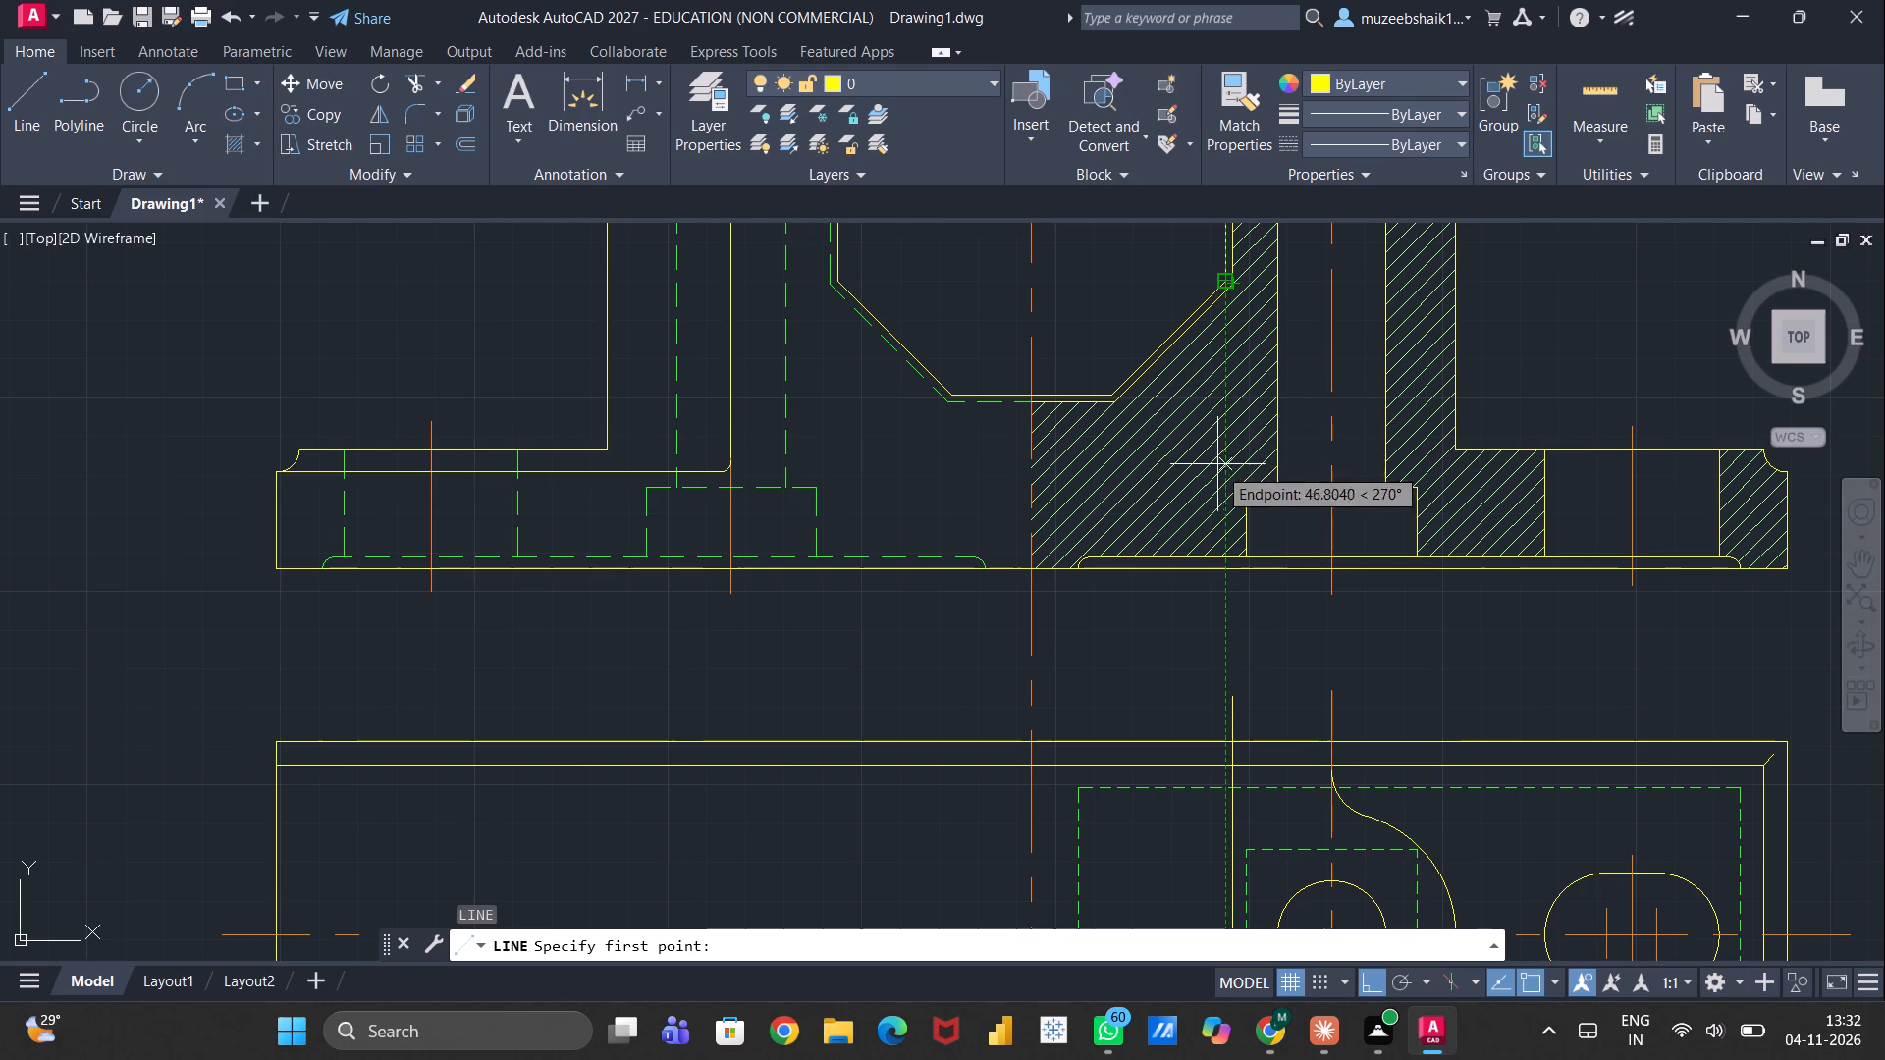
click(1217, 703)
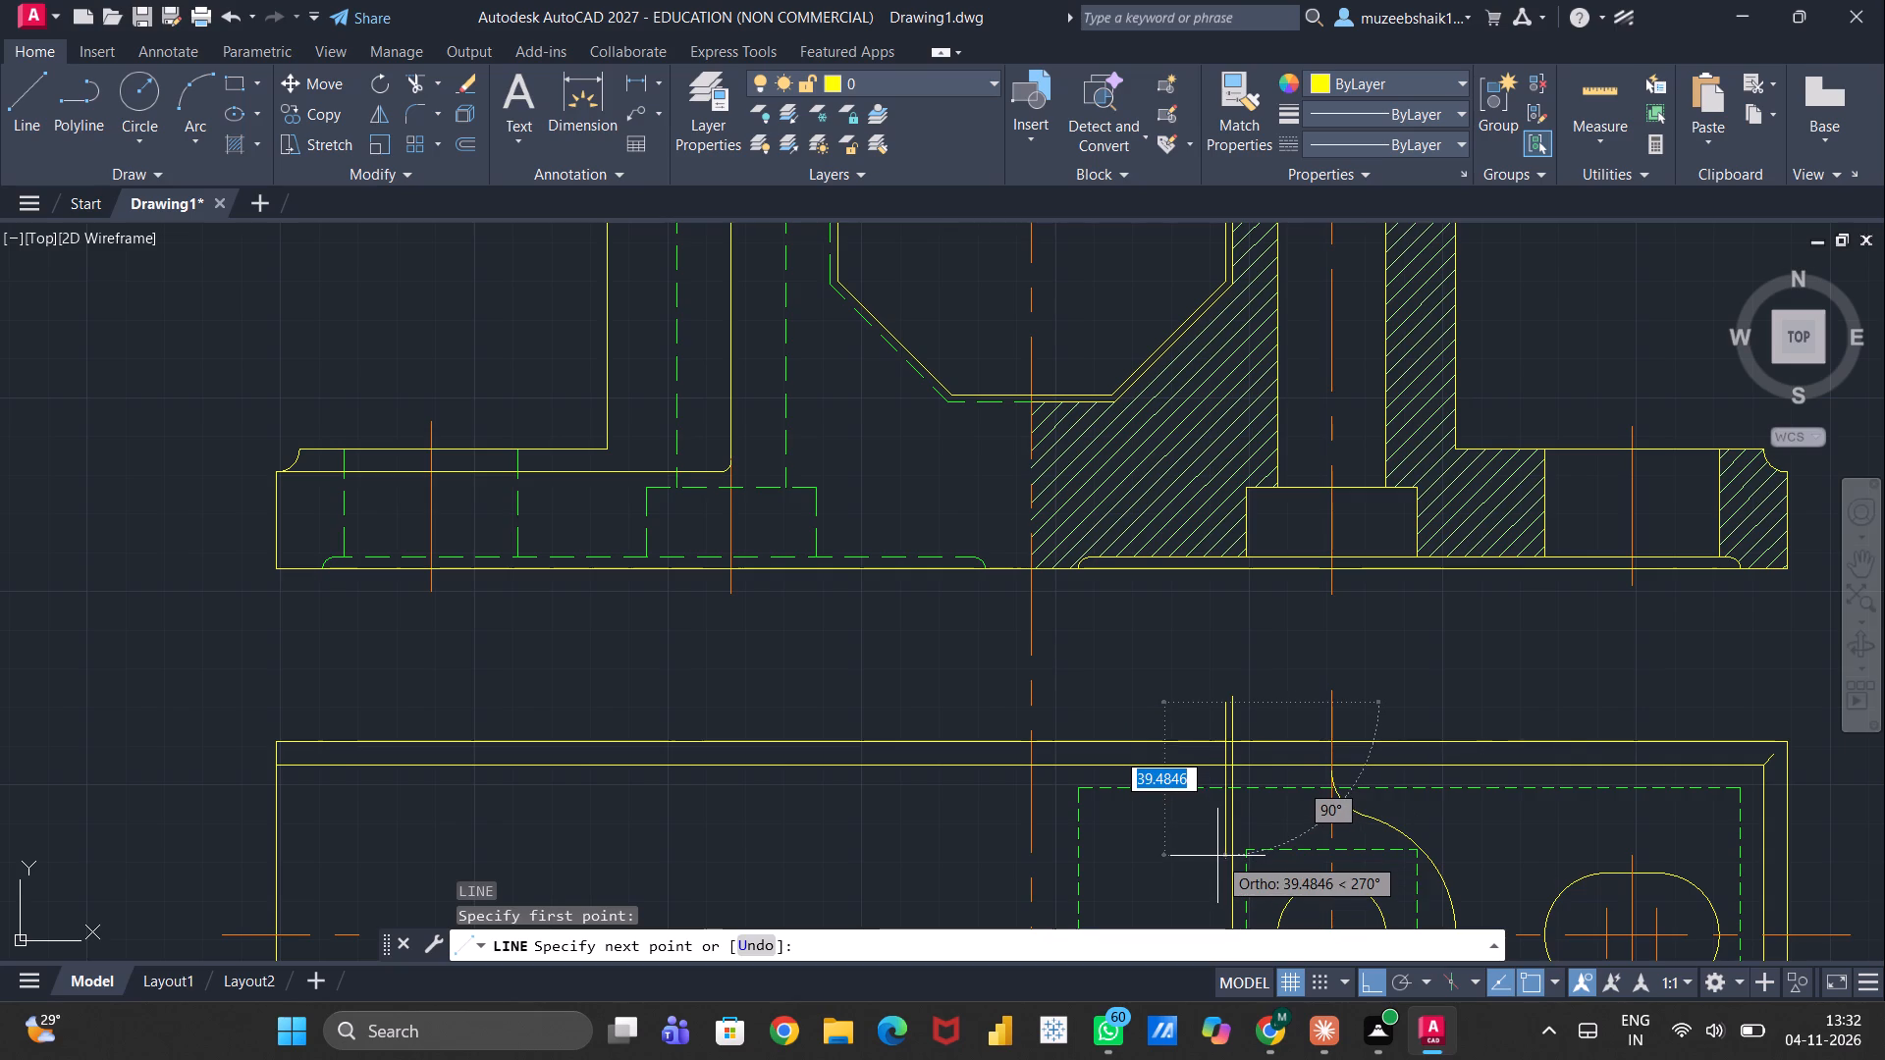
middle_drag(1210, 864, 1212, 703)
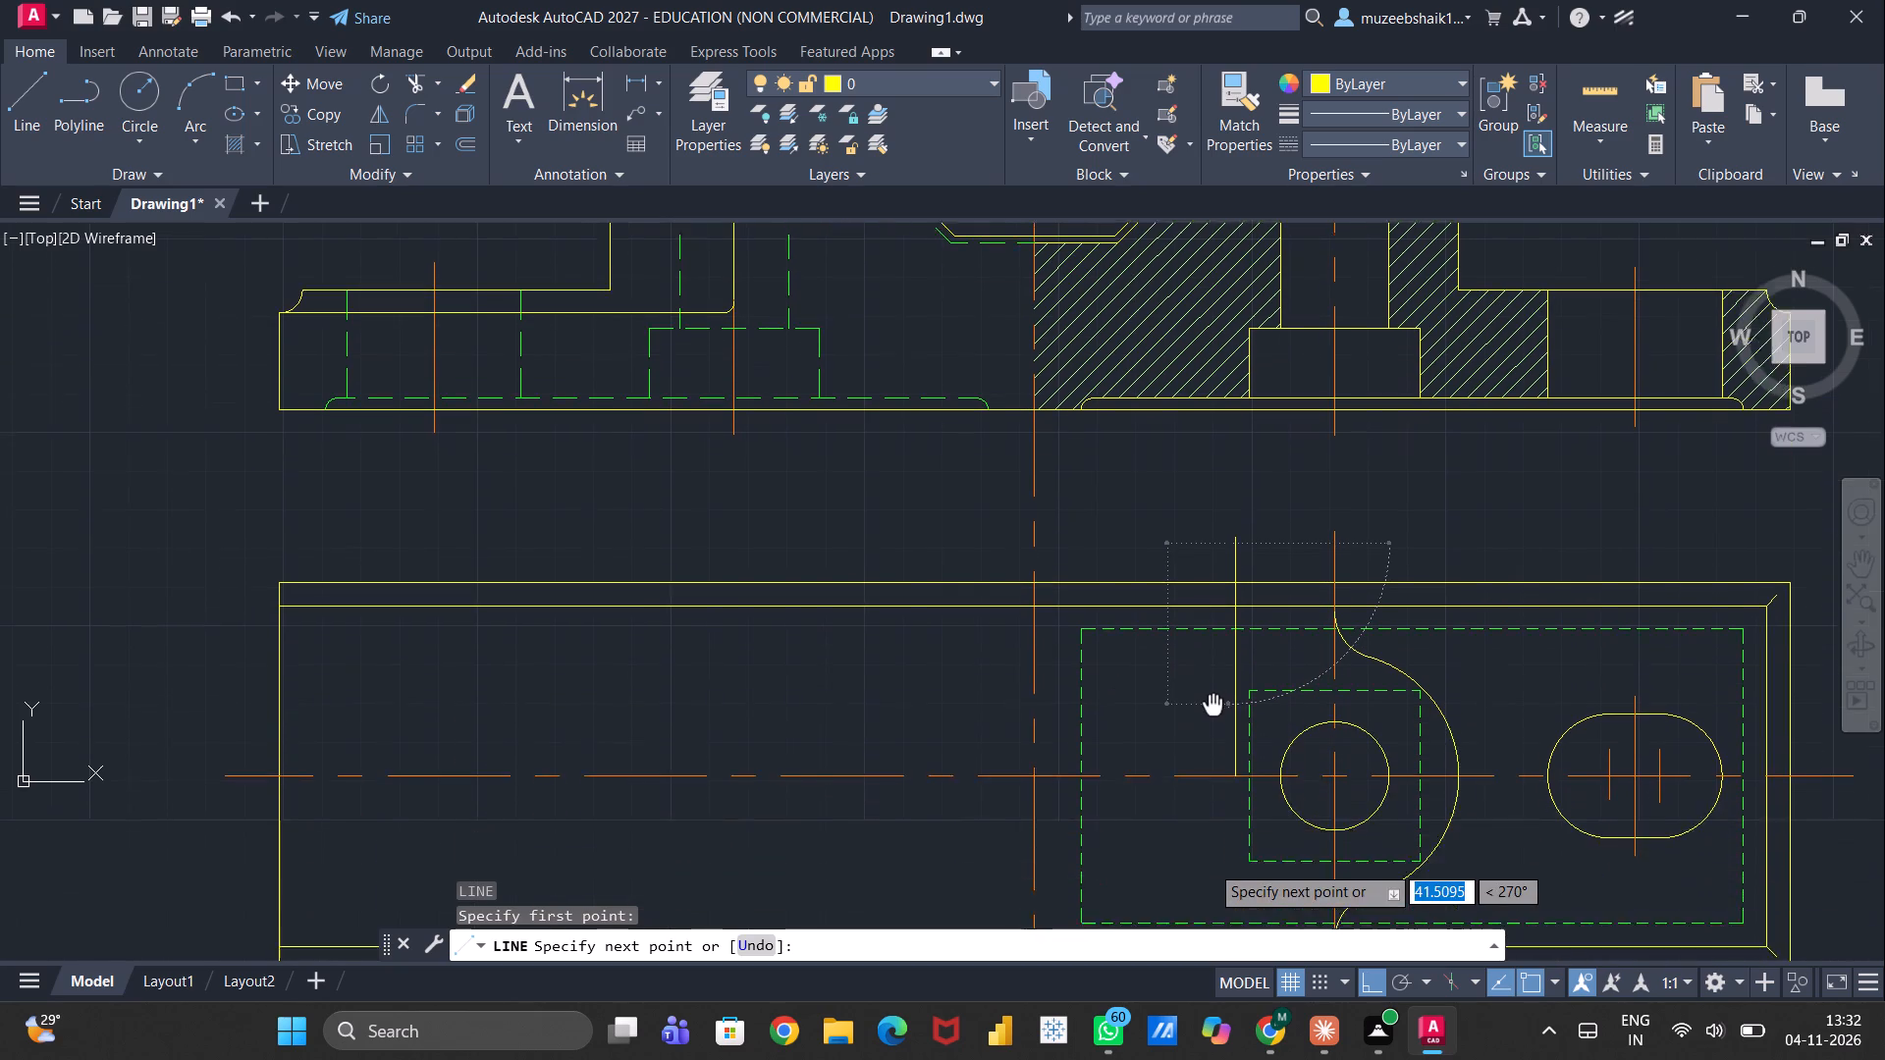
middle_drag(1212, 703, 1212, 672)
scroll(1212, 672, up, 1)
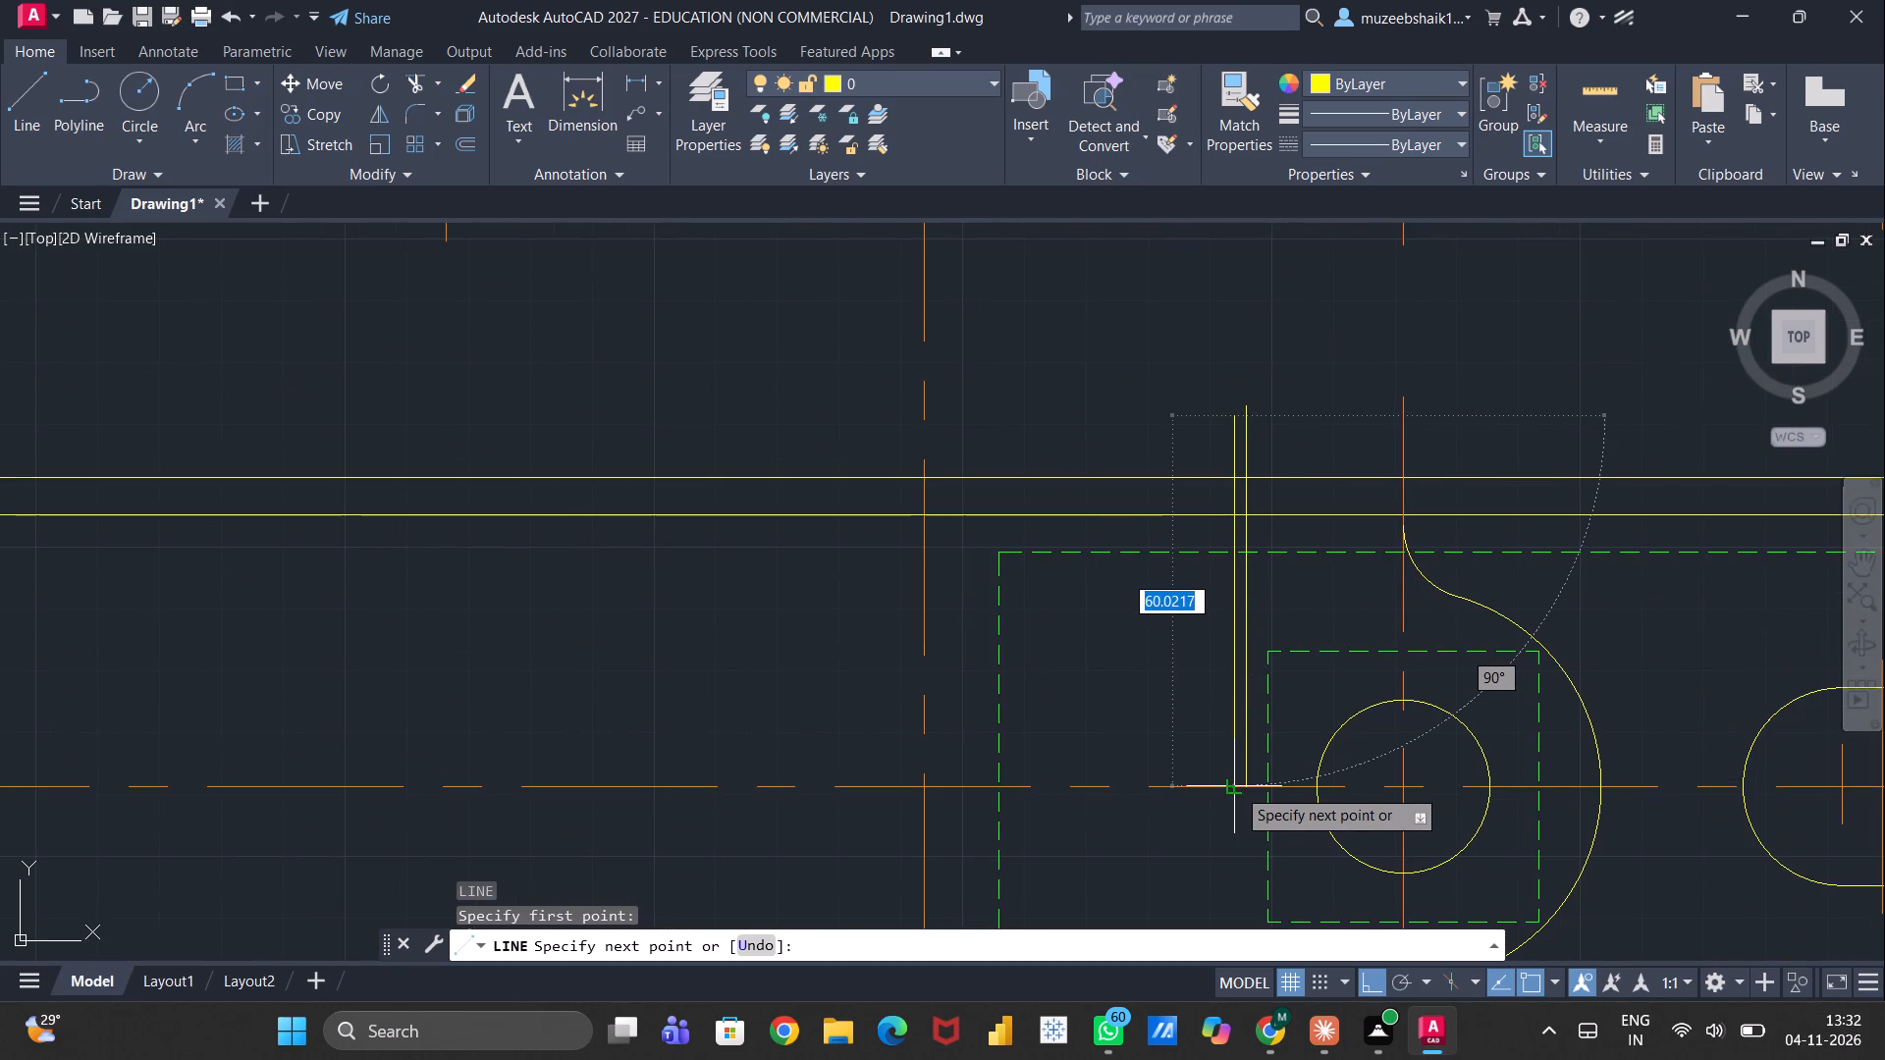
click(1236, 787)
key(Escape)
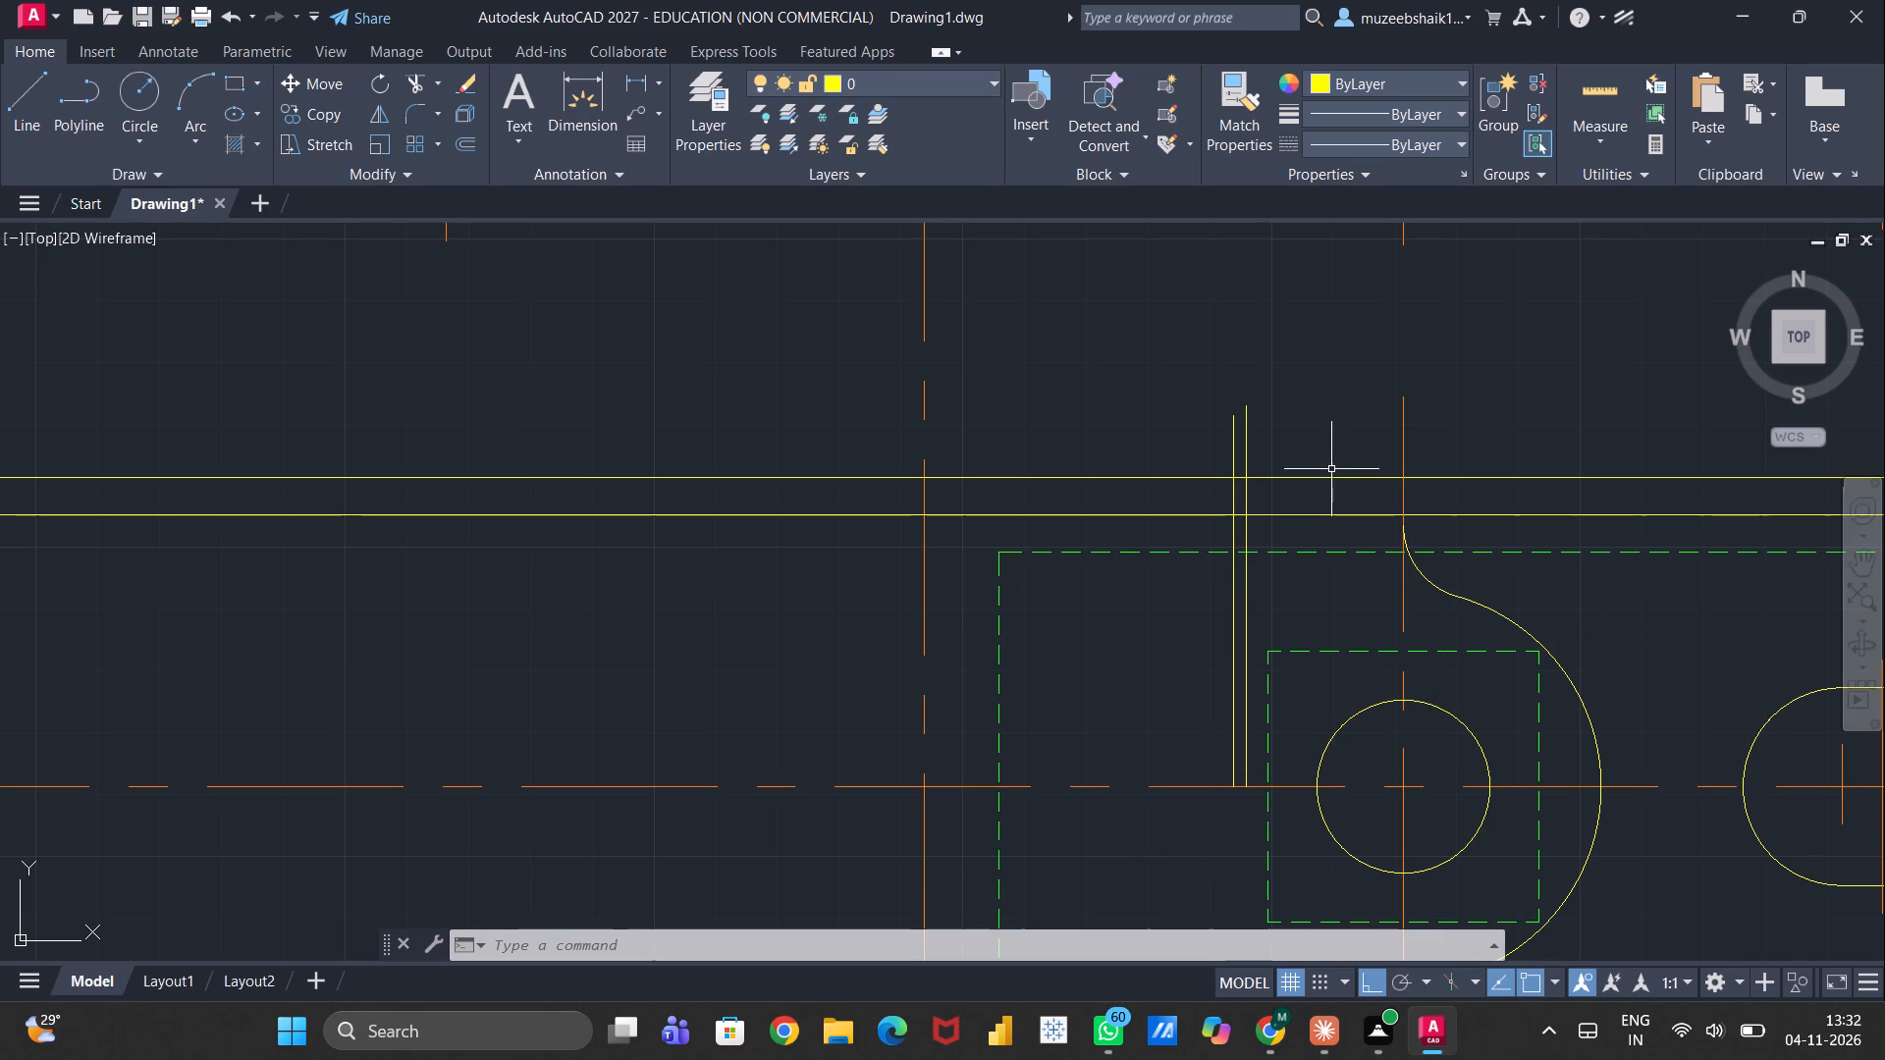
Trim the two projected pocket-wall lines where they extend above the plan's top edge.
text(tr)
key(Return)
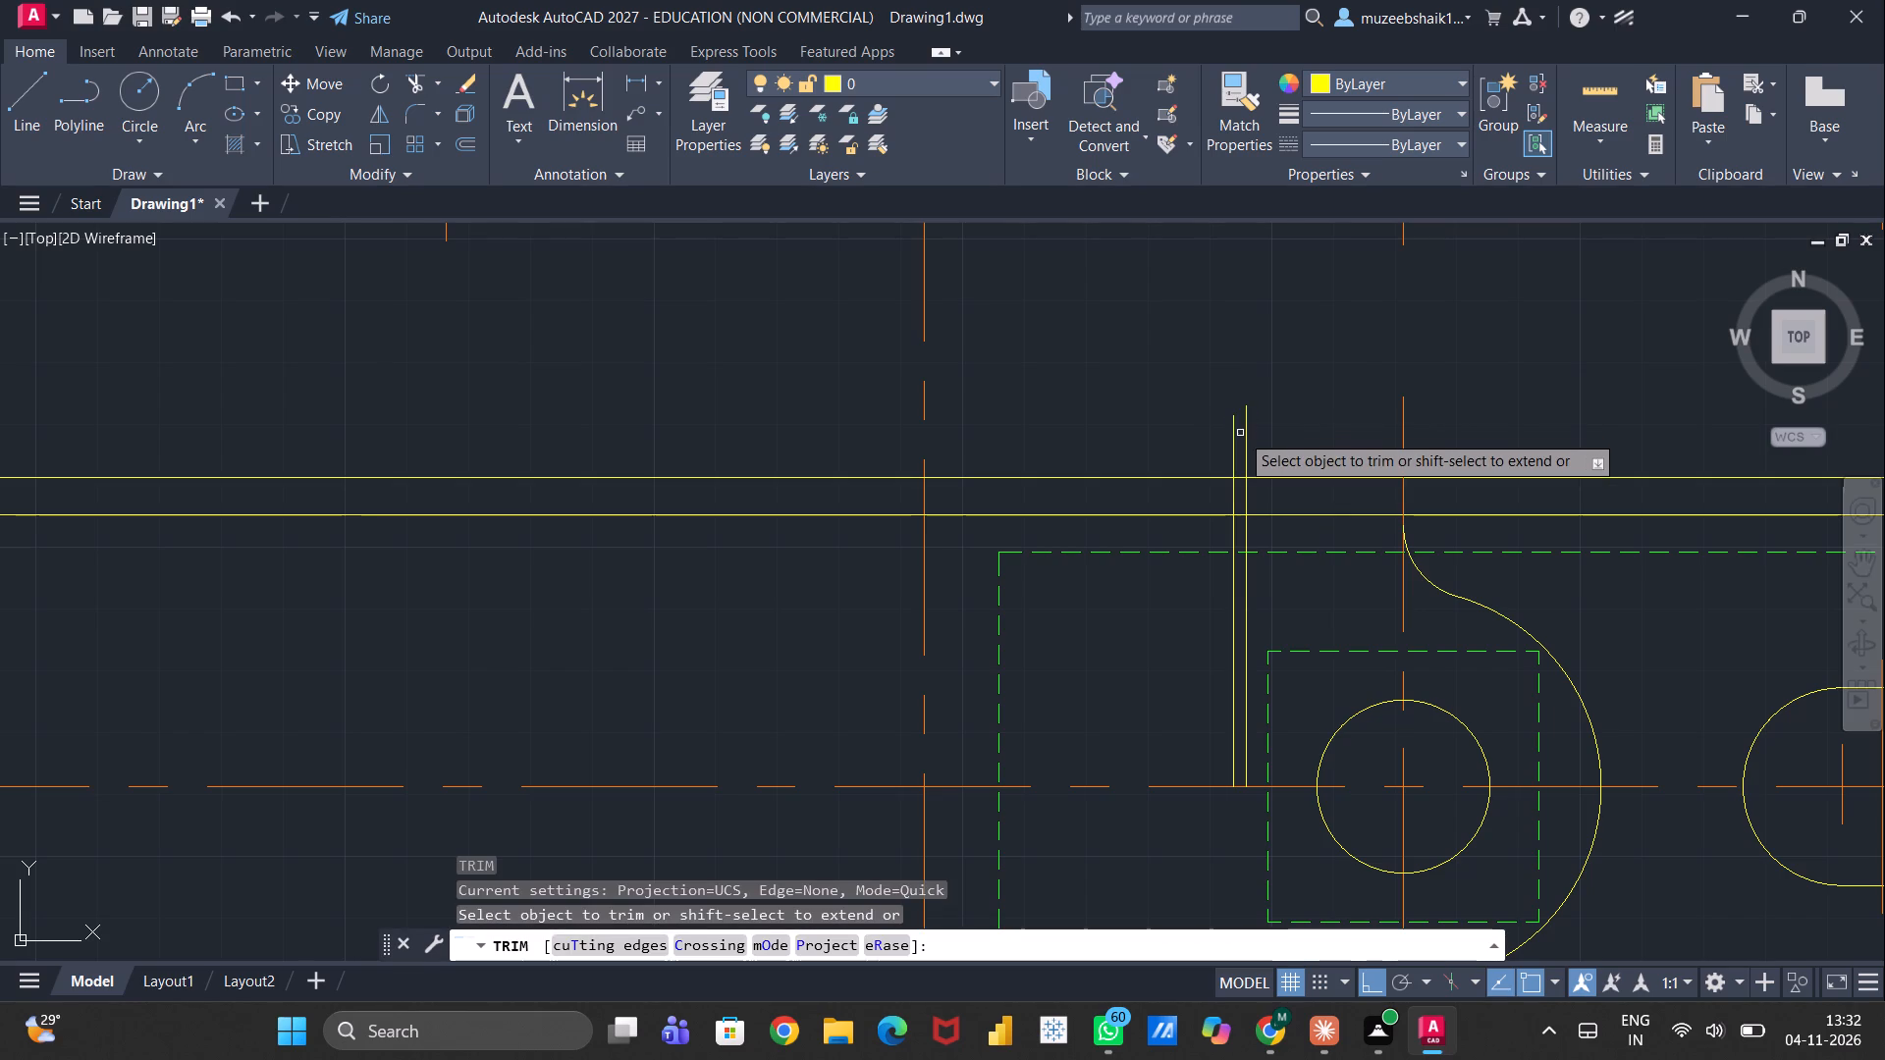
click(1229, 436)
click(1259, 436)
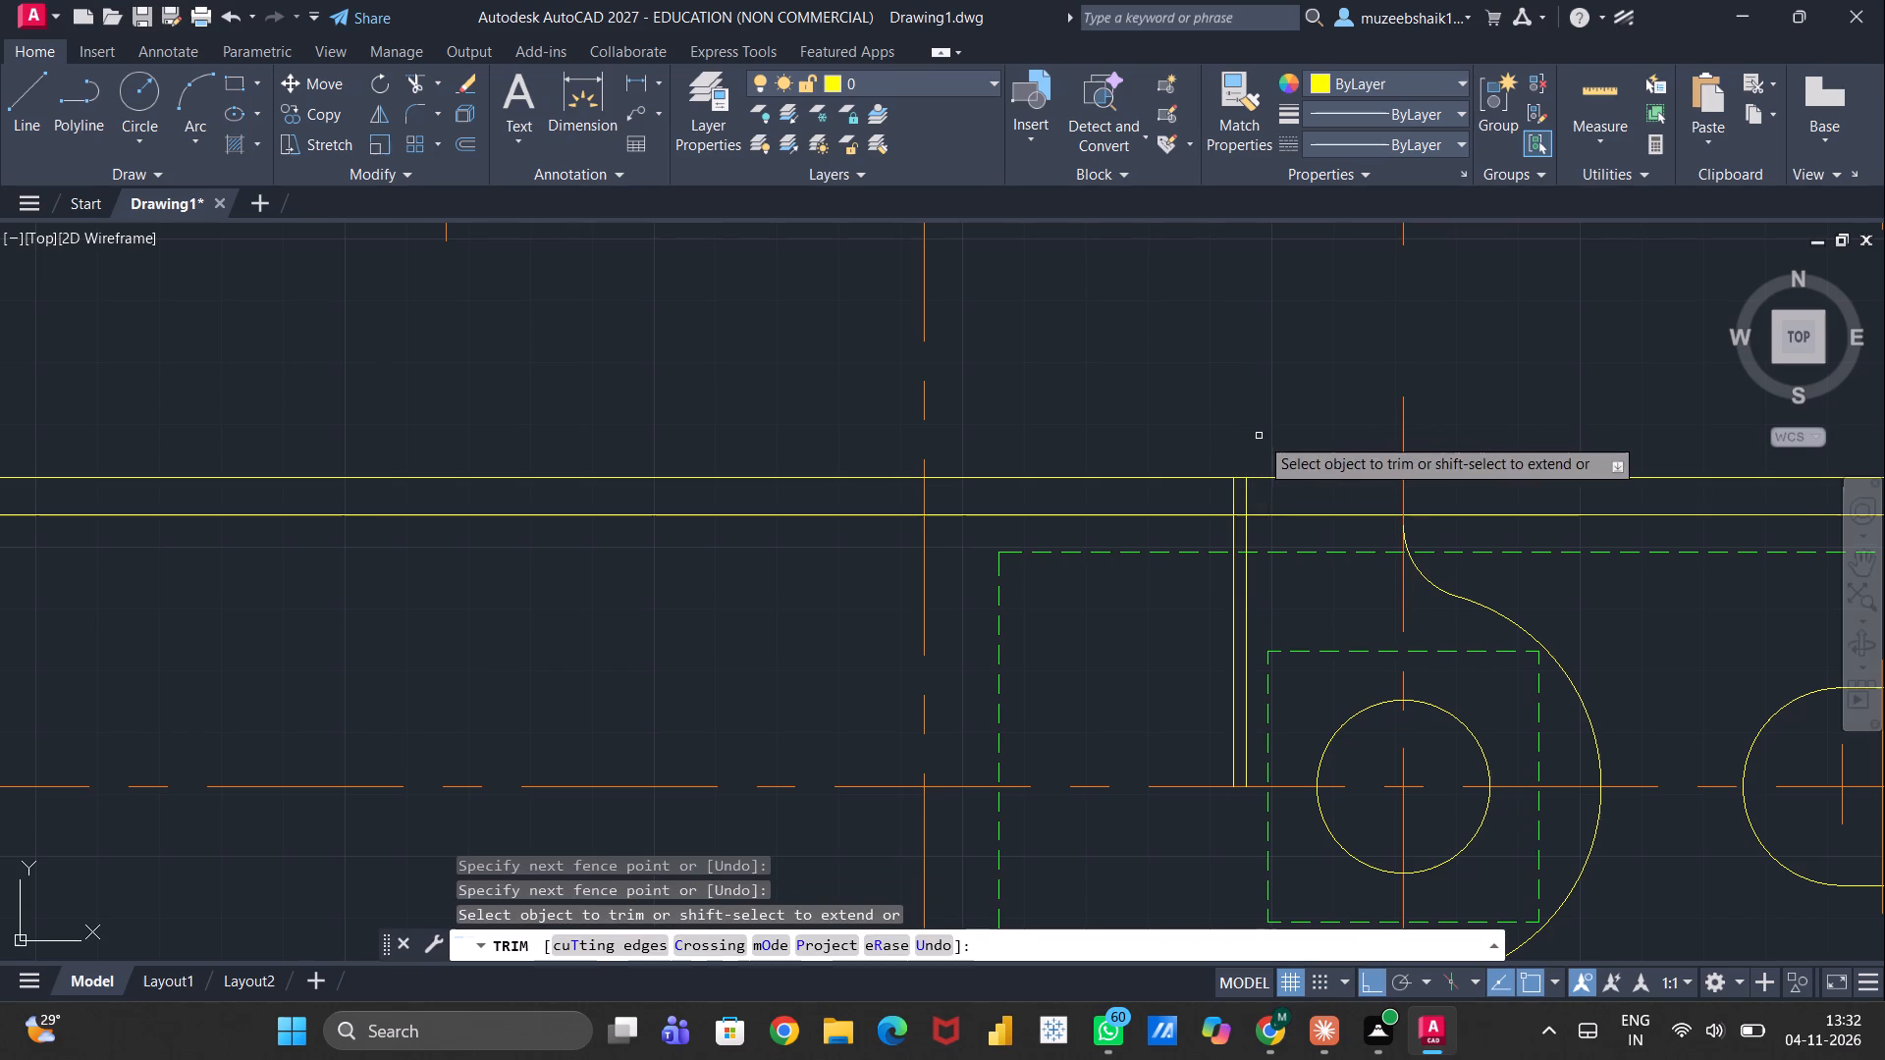
key(Escape)
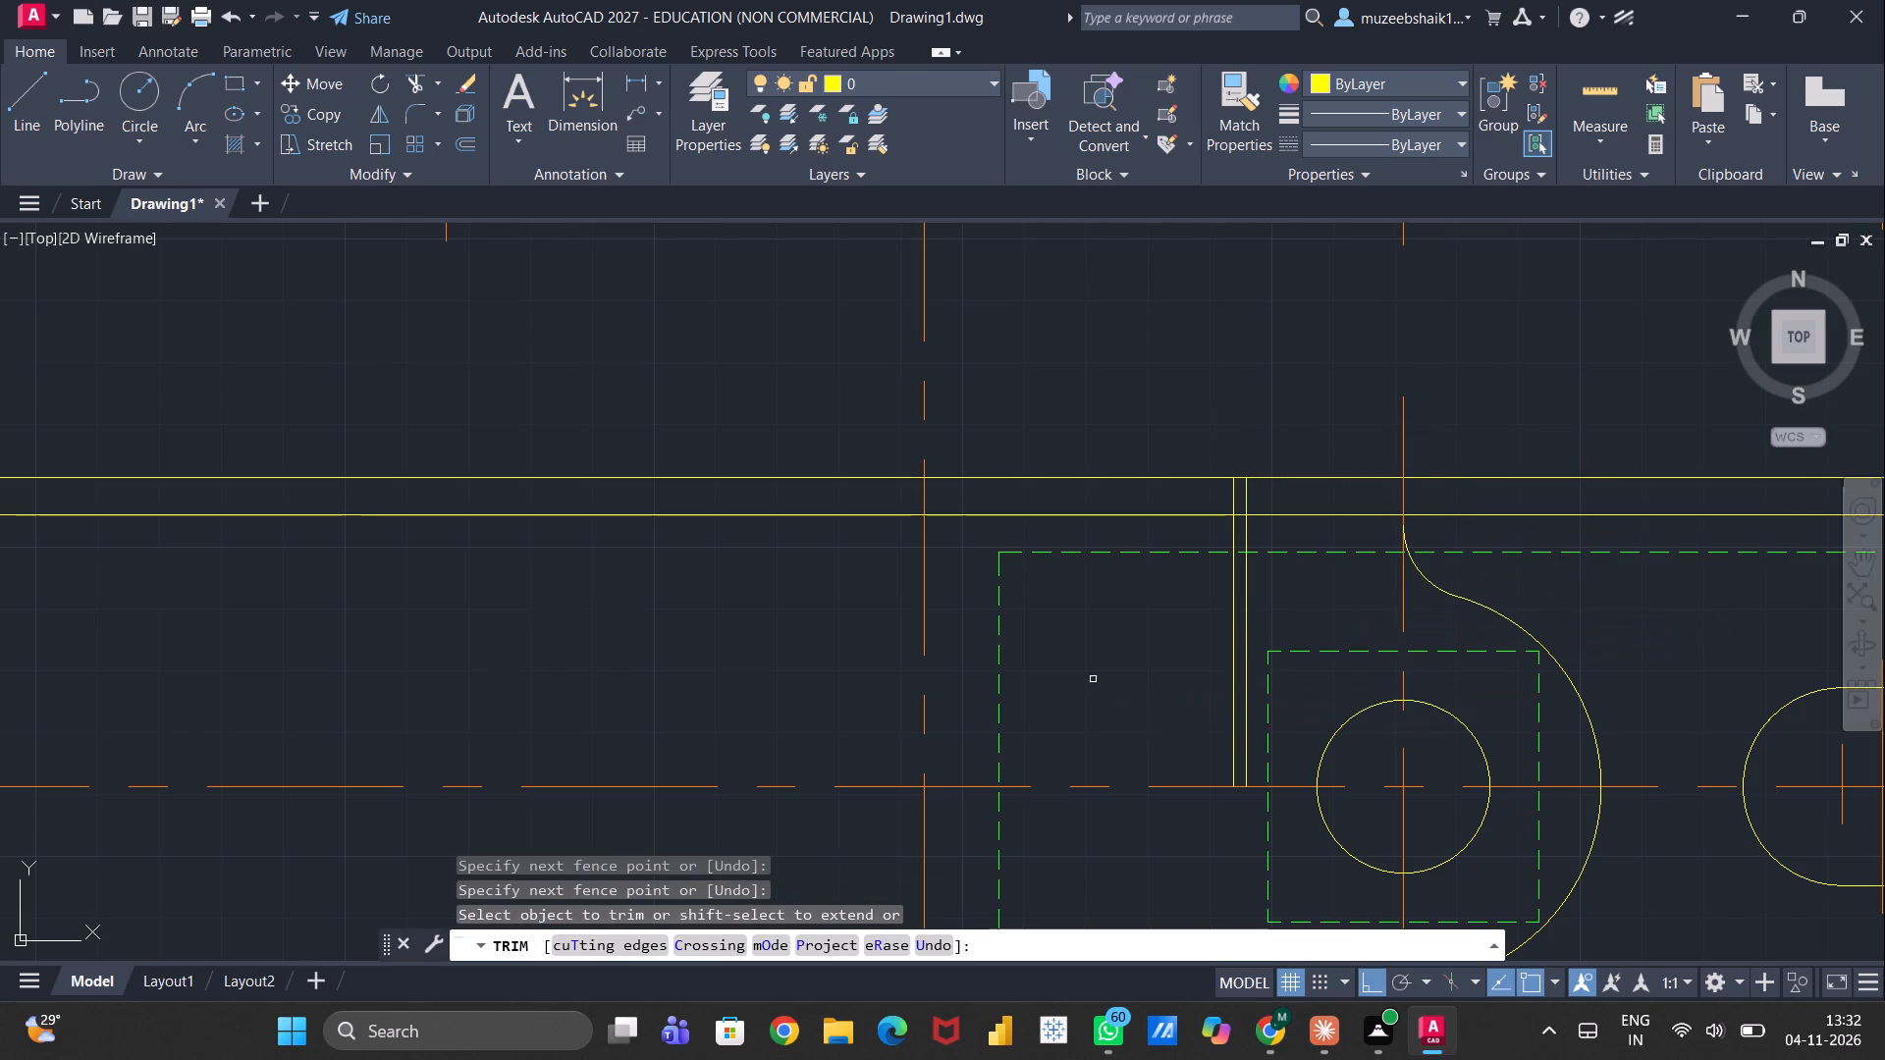
Draw a vertical line about 63 long from above the plan to its horizontal centerline, aligned with the outer right corner of the section pocket's floor.
middle_drag(1161, 695, 1321, 499)
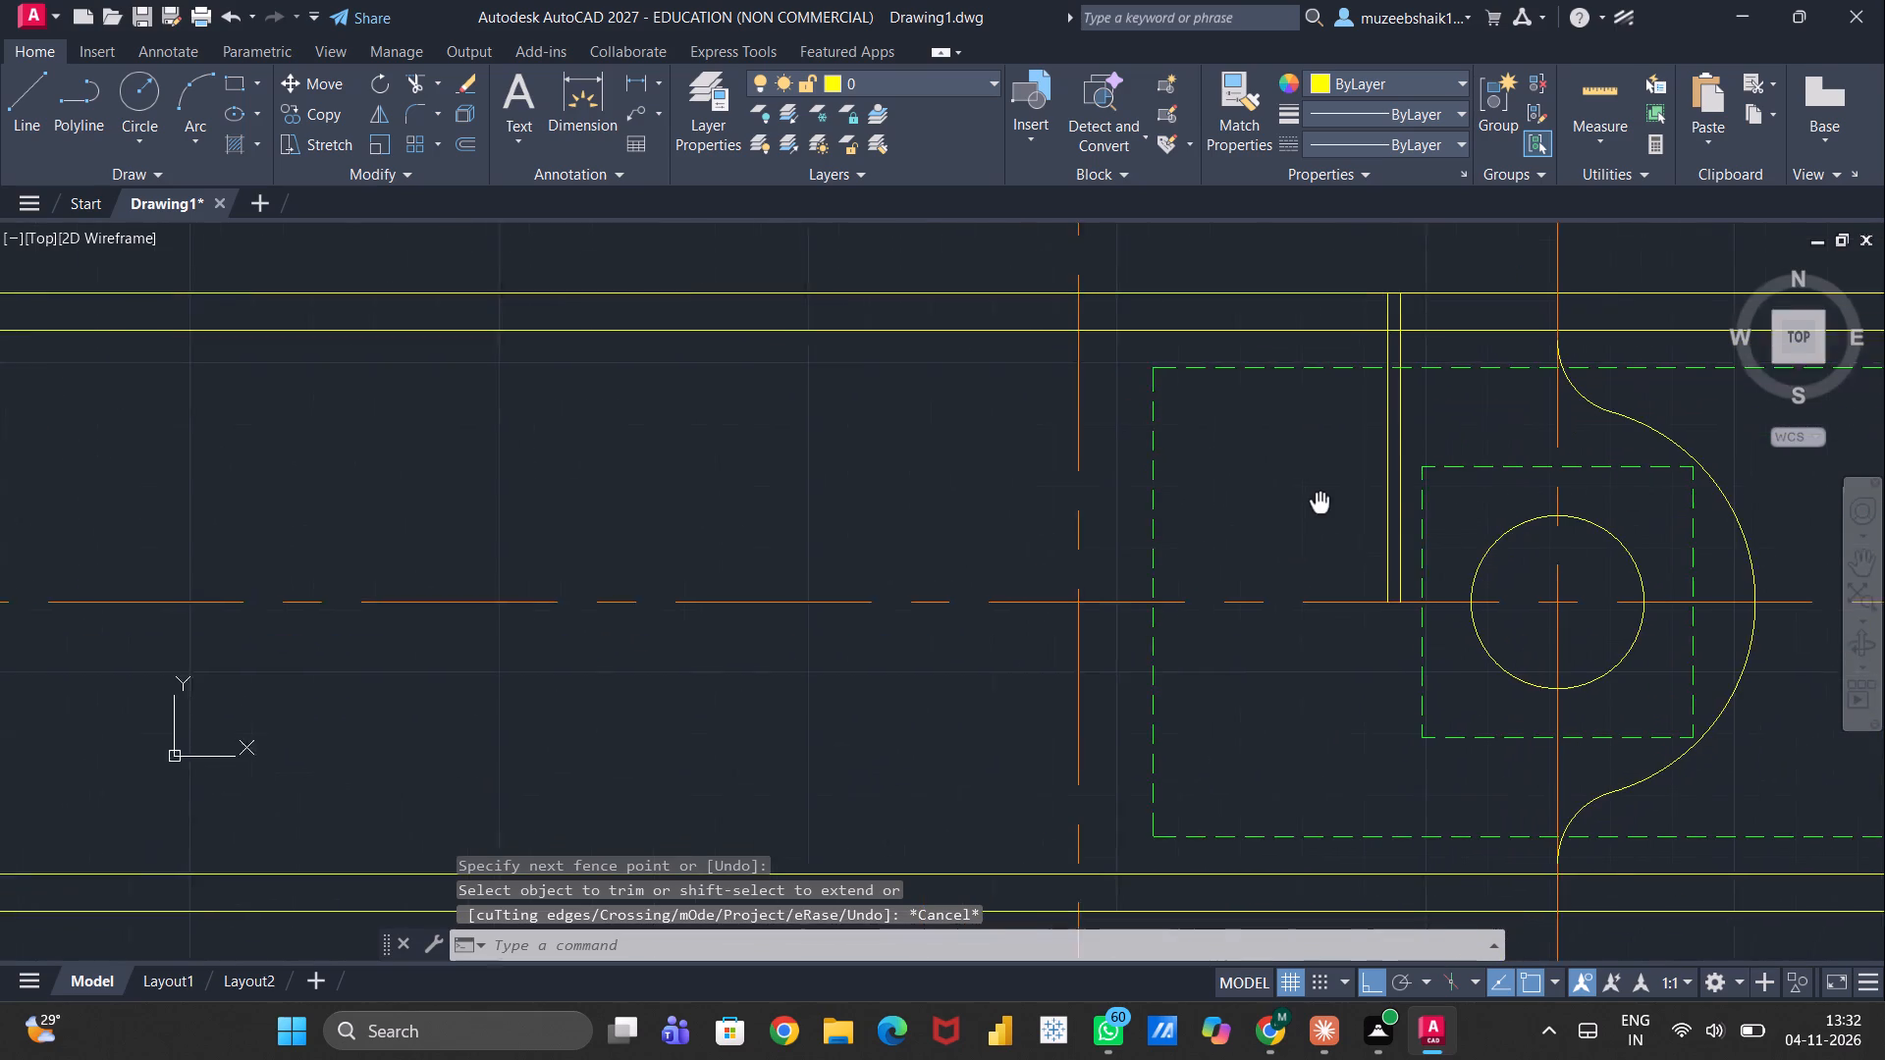
middle_drag(1321, 499, 1326, 494)
scroll(1312, 495, down, 1)
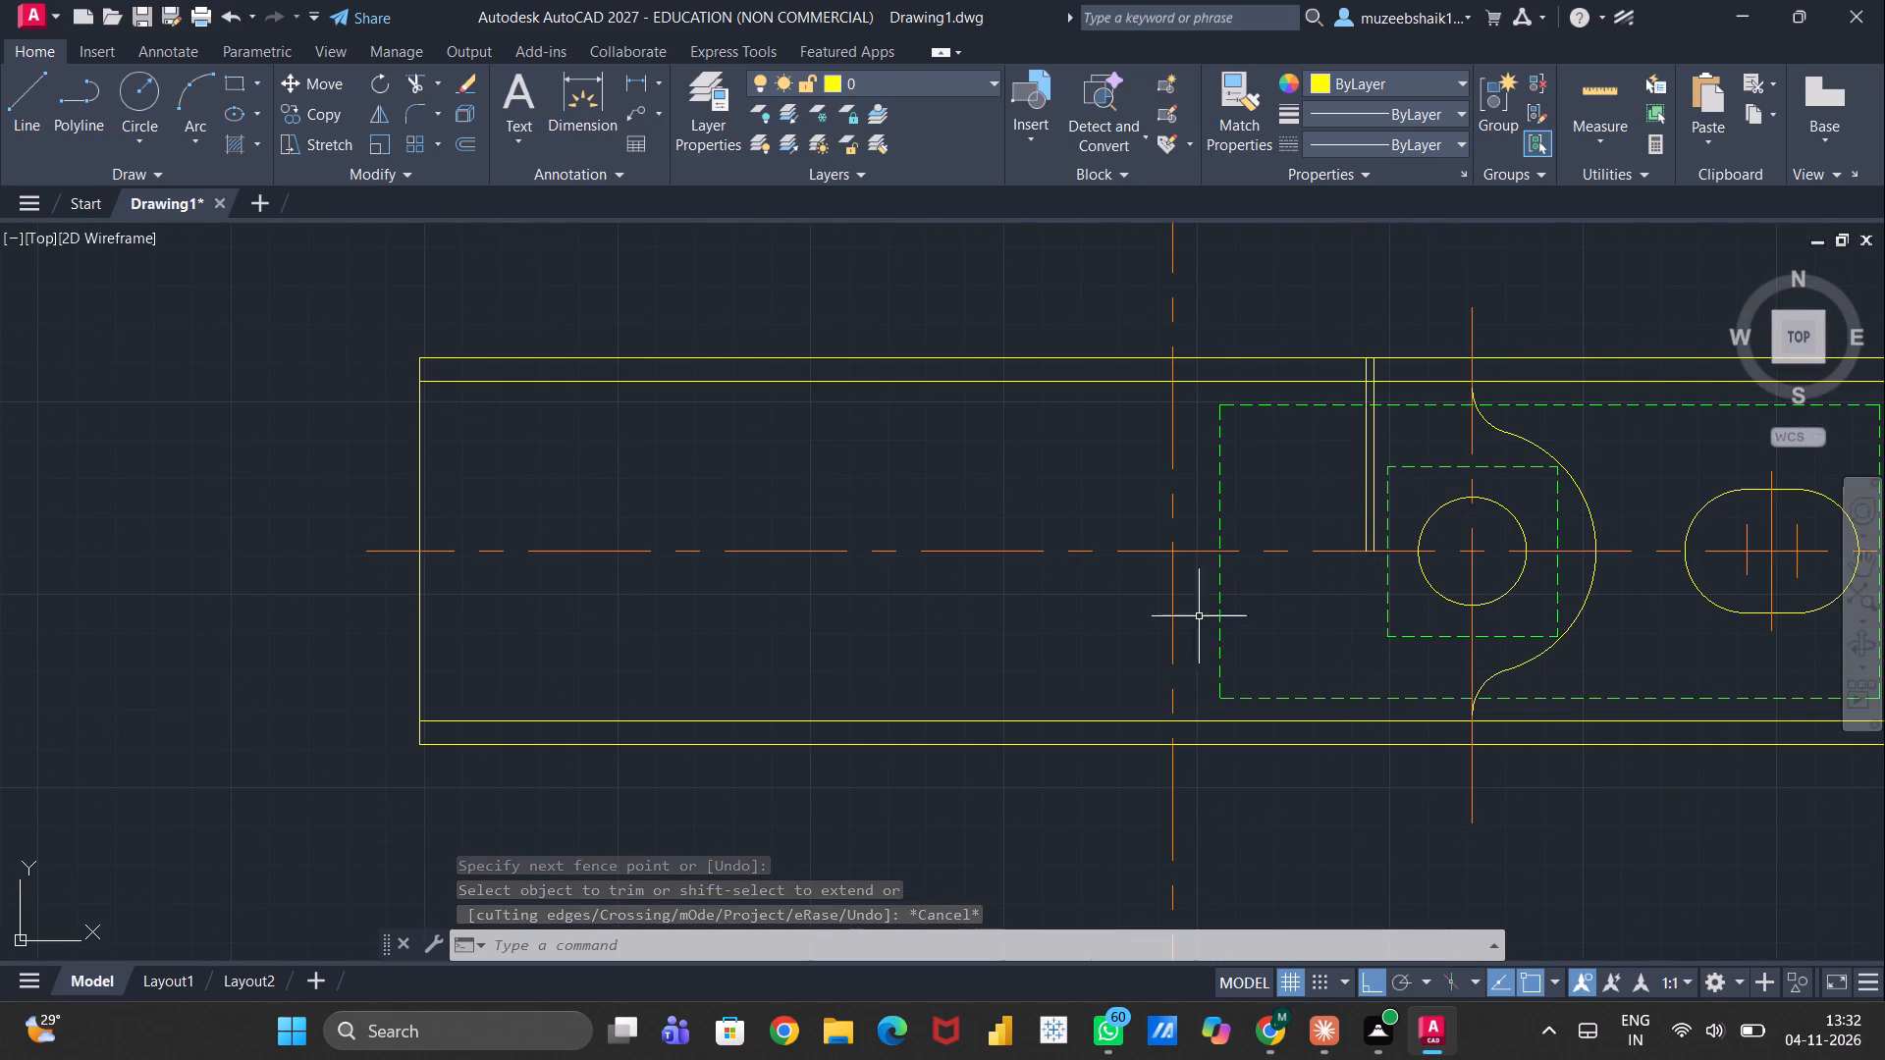
scroll(1381, 453, down, 2)
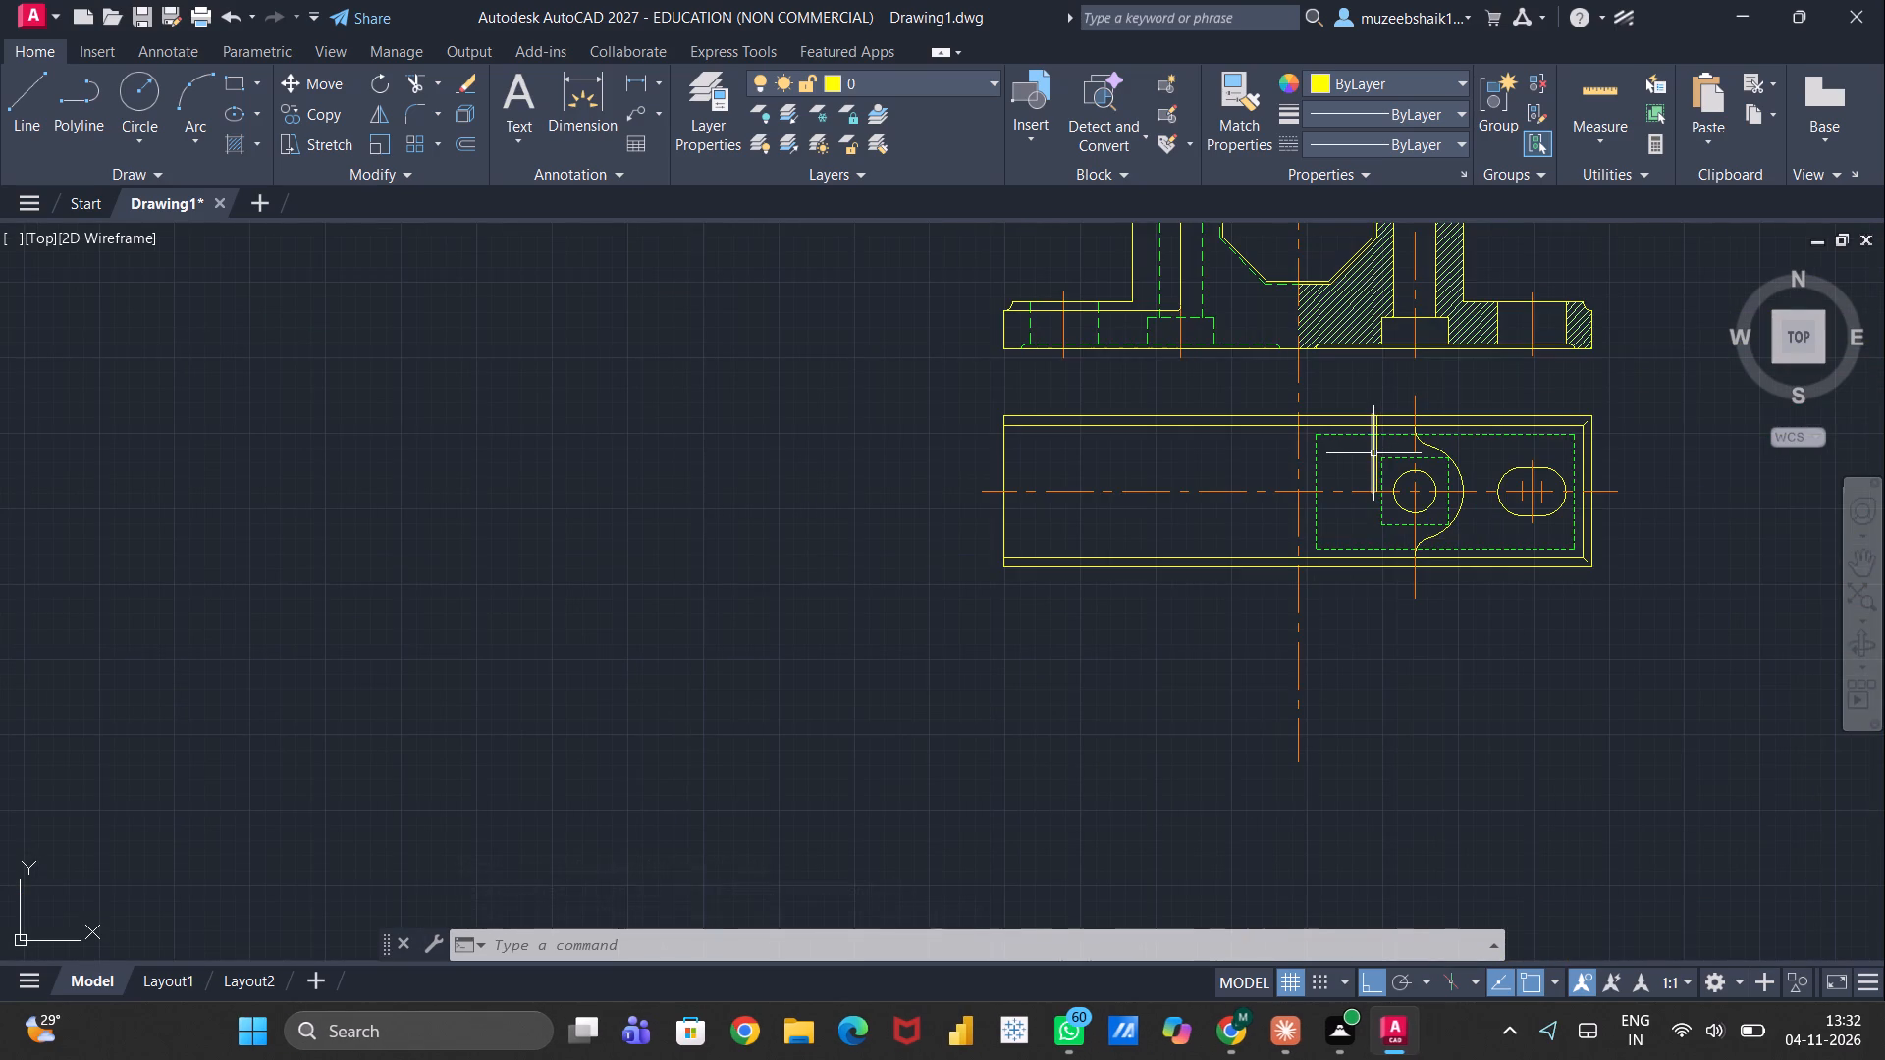
scroll(1439, 436, up, 1)
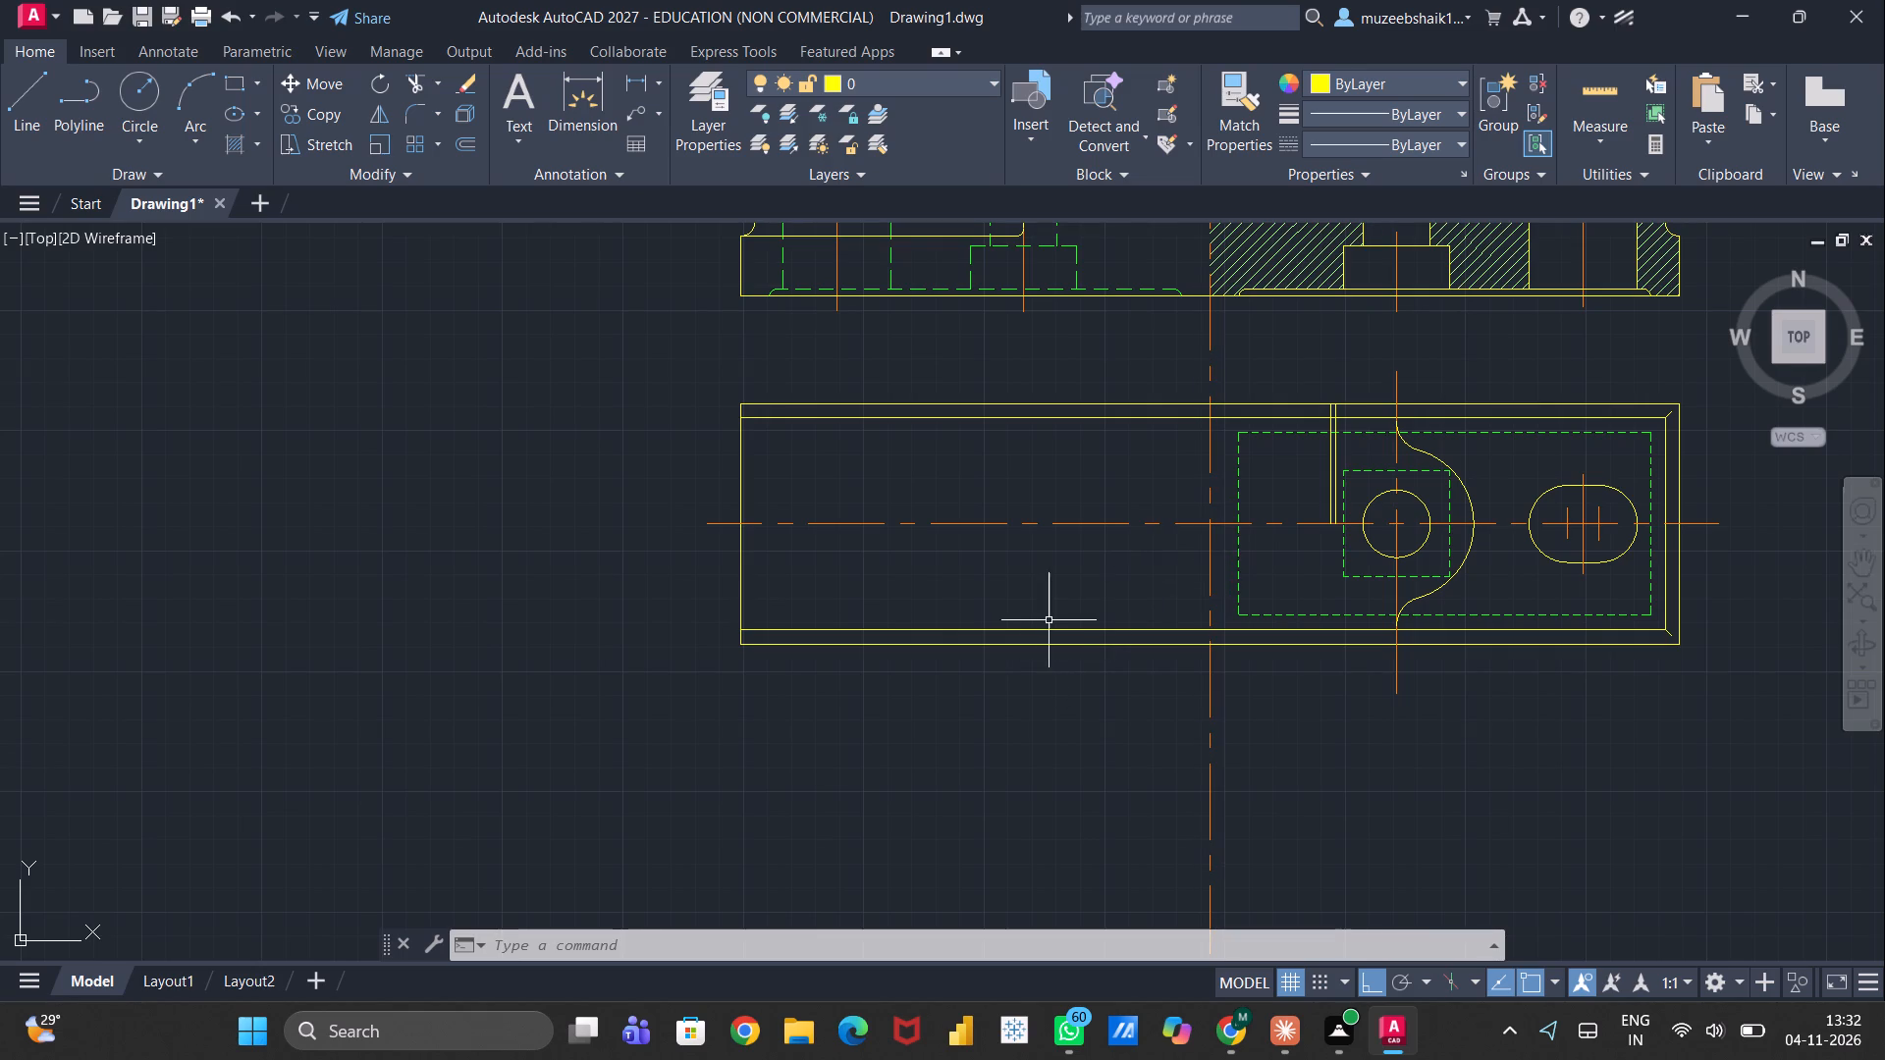
key(l)
key(Return)
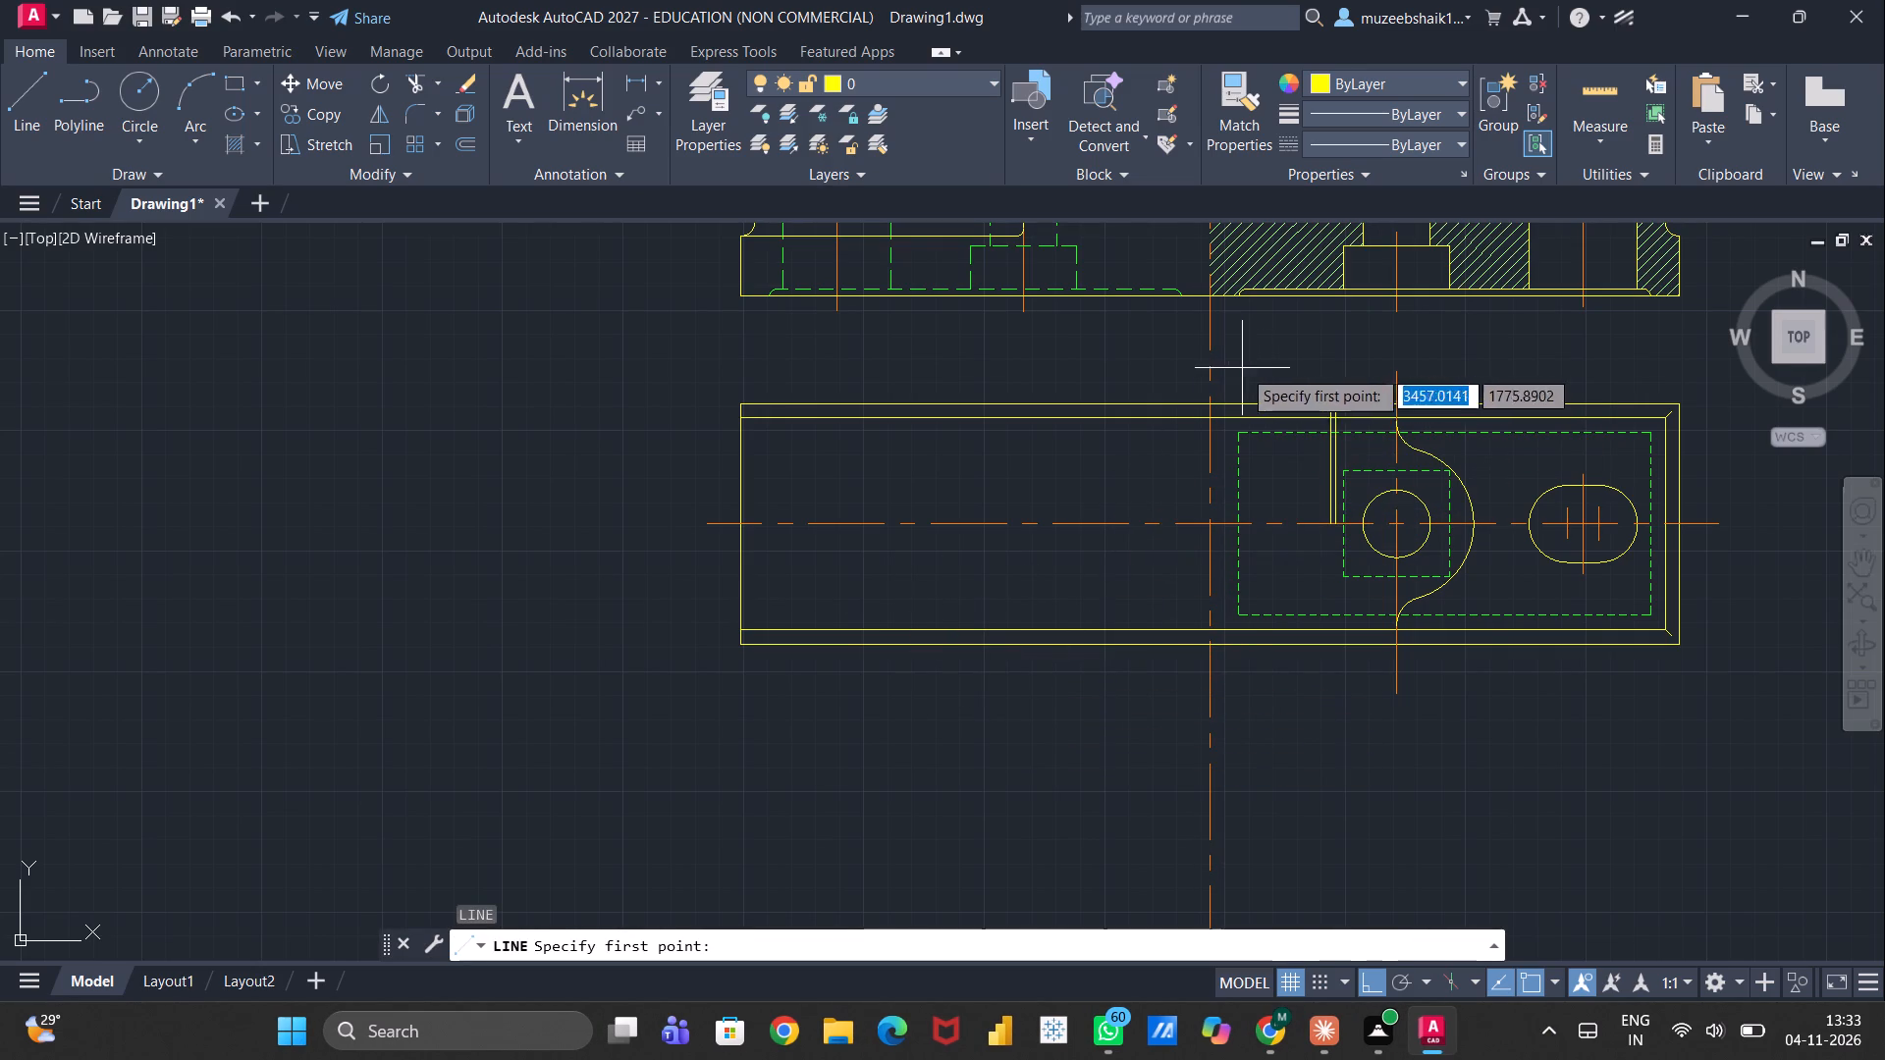
middle_drag(1160, 363, 1125, 520)
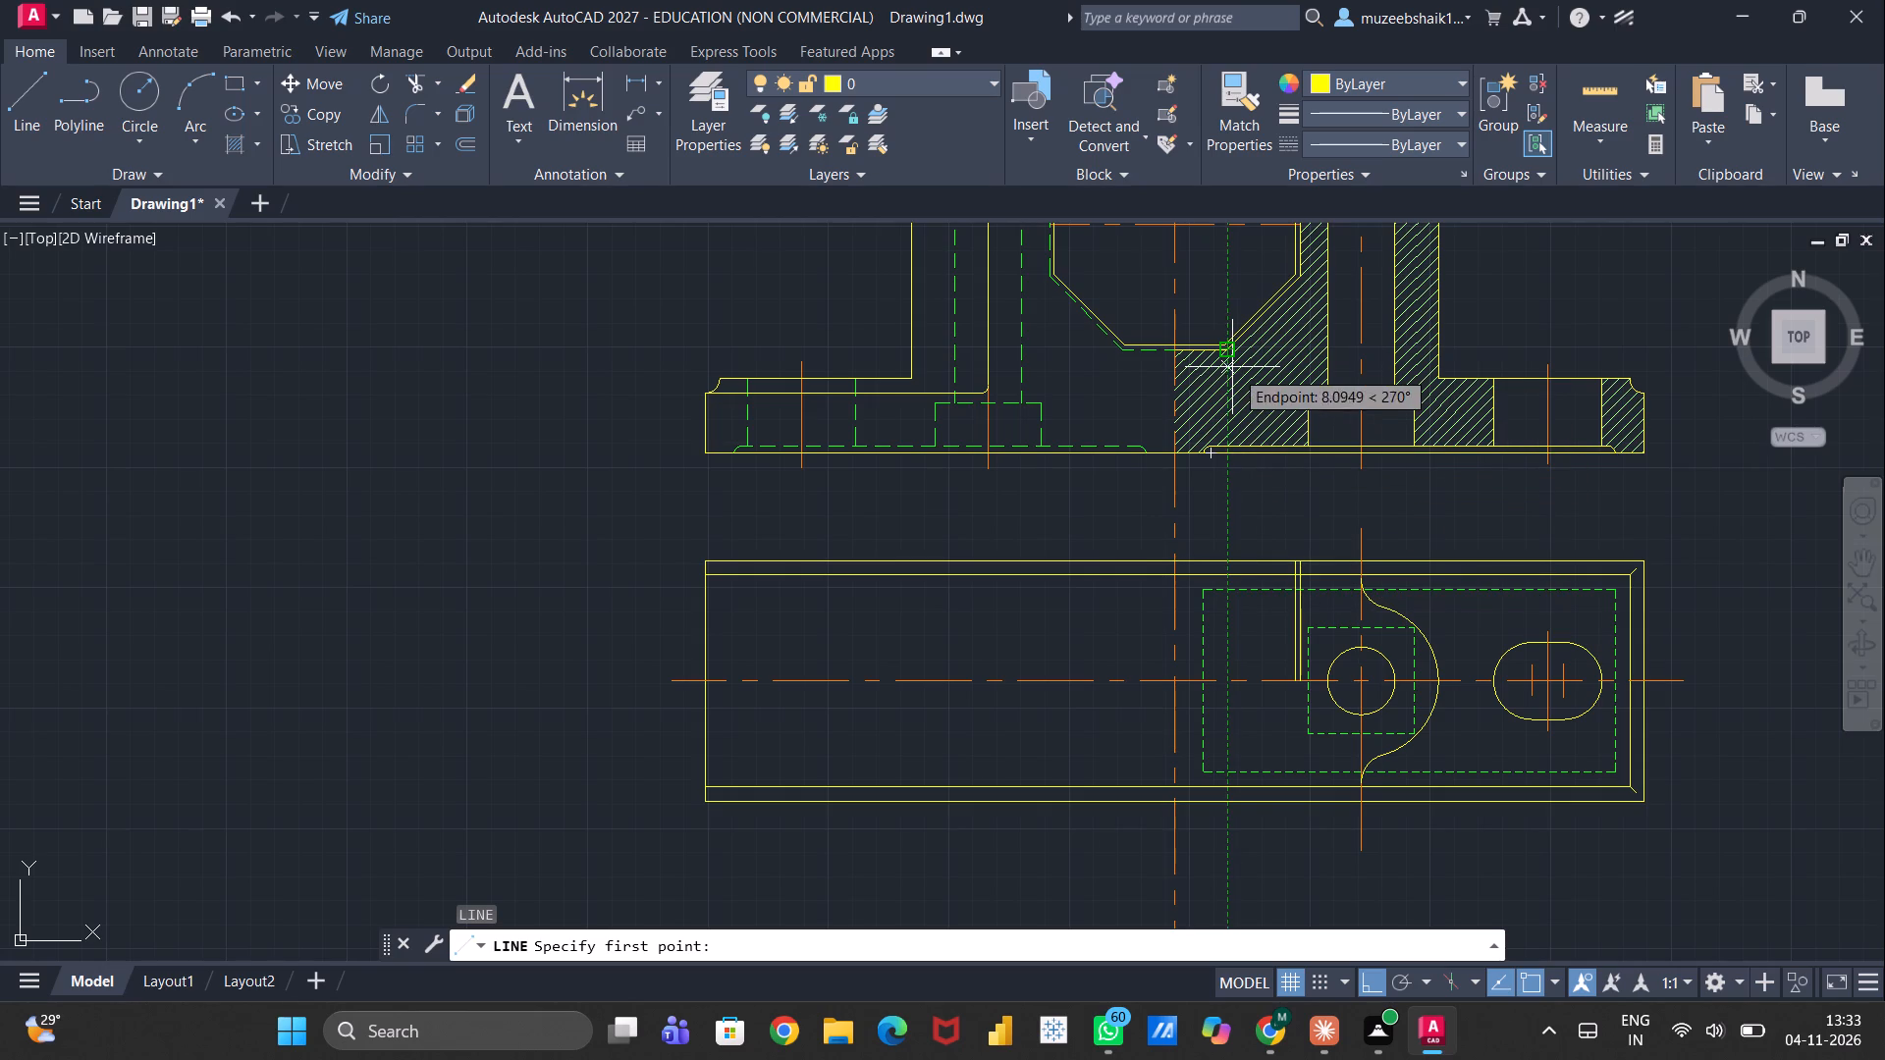
click(1230, 530)
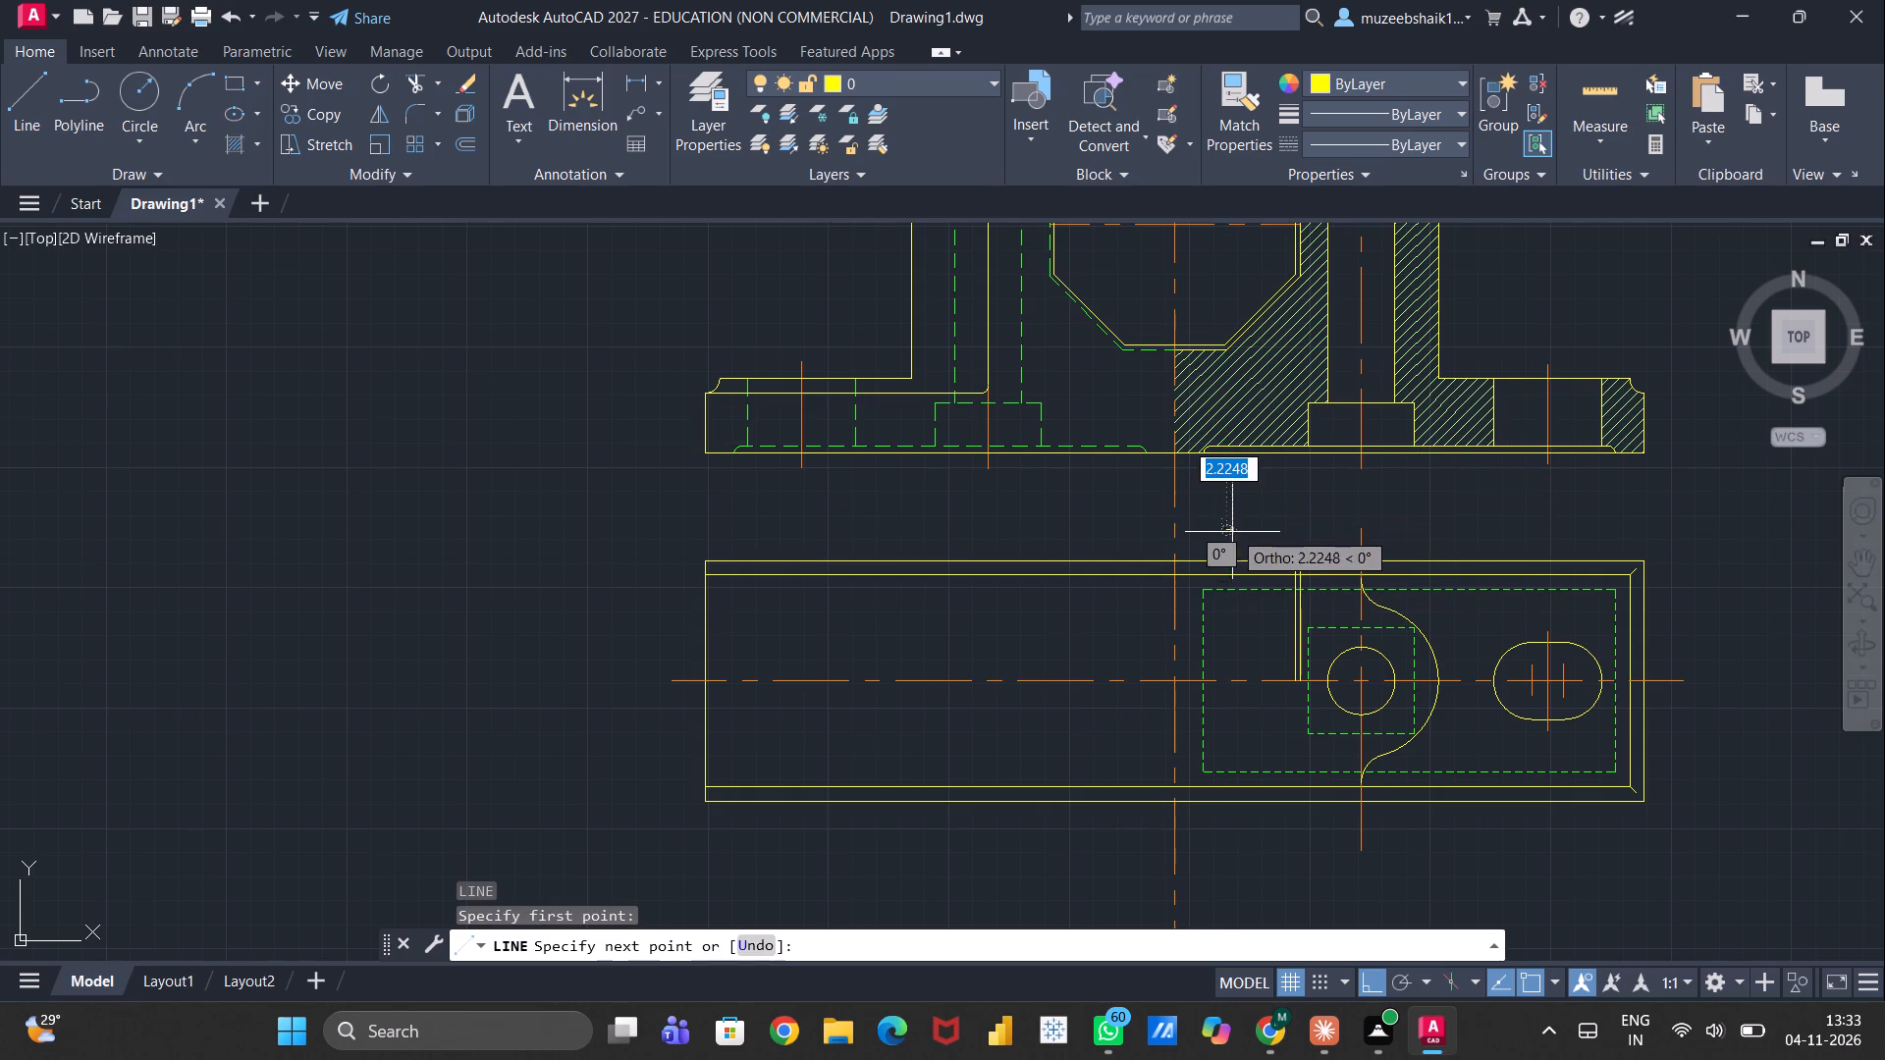
click(1229, 678)
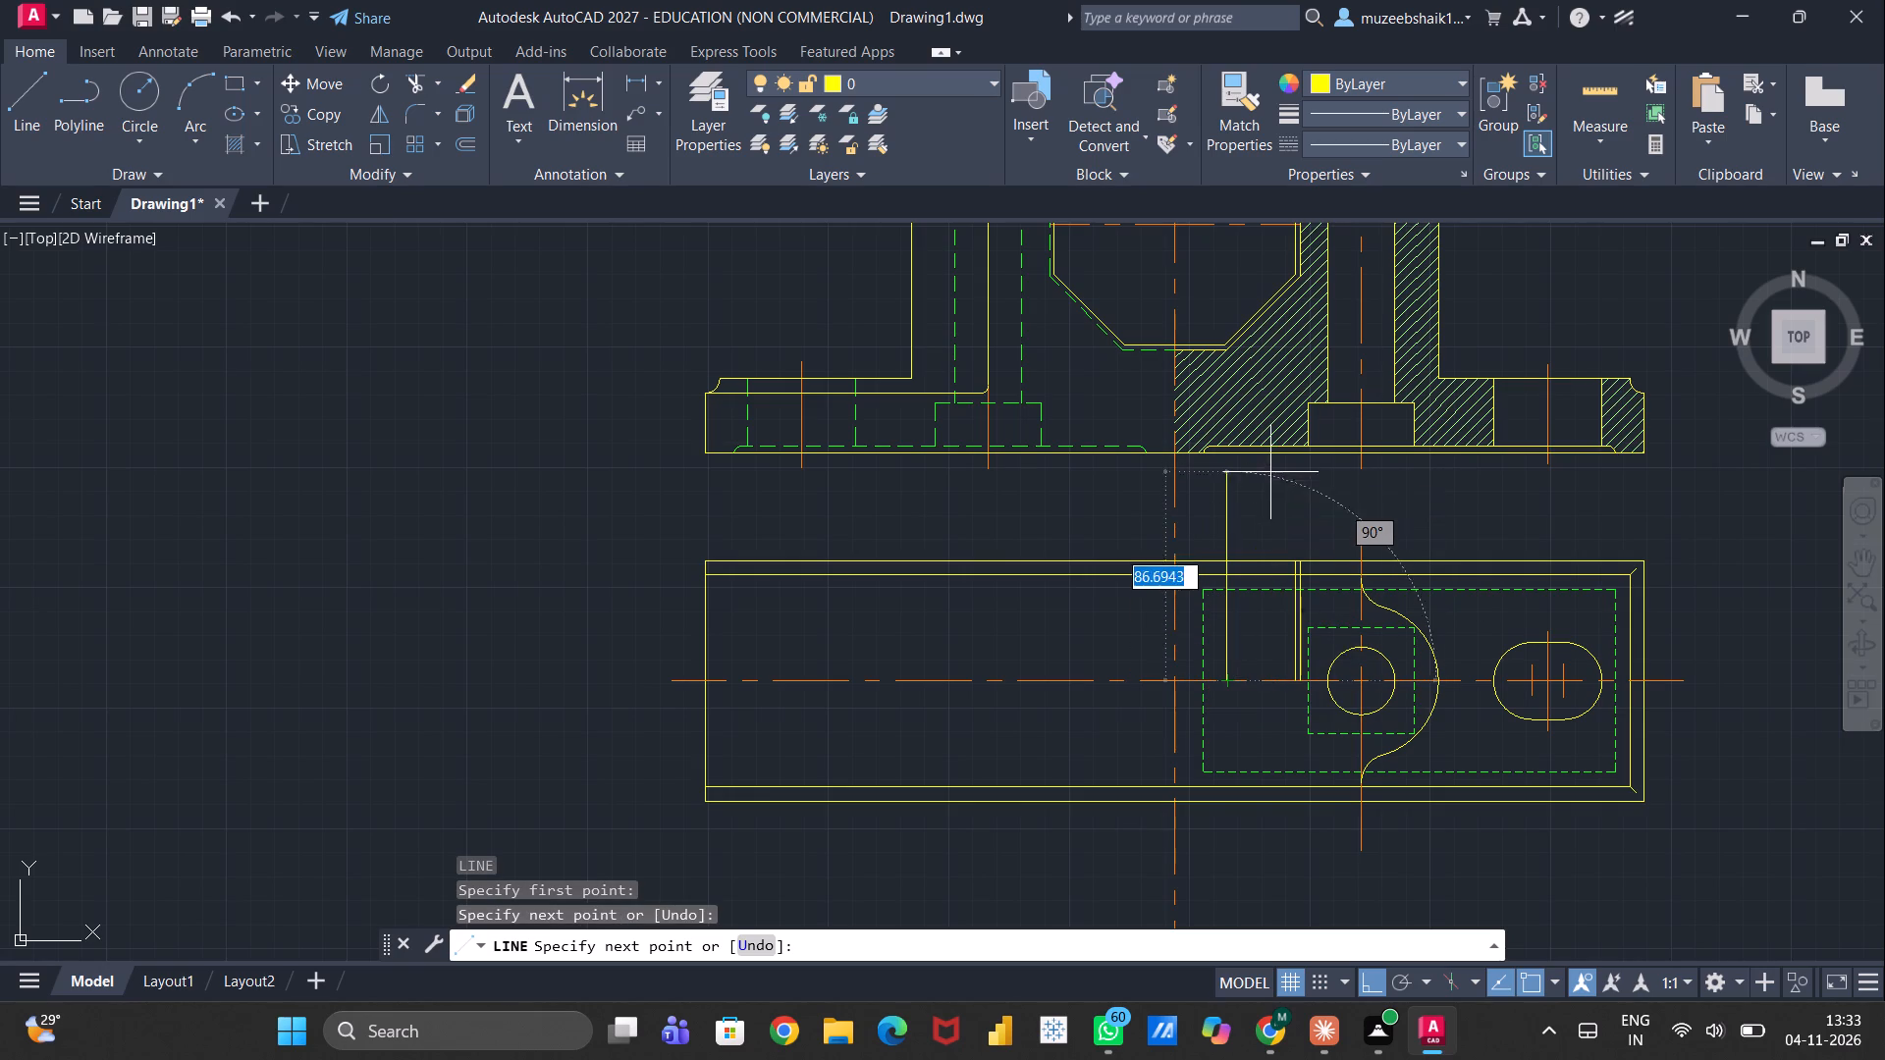
key(Escape)
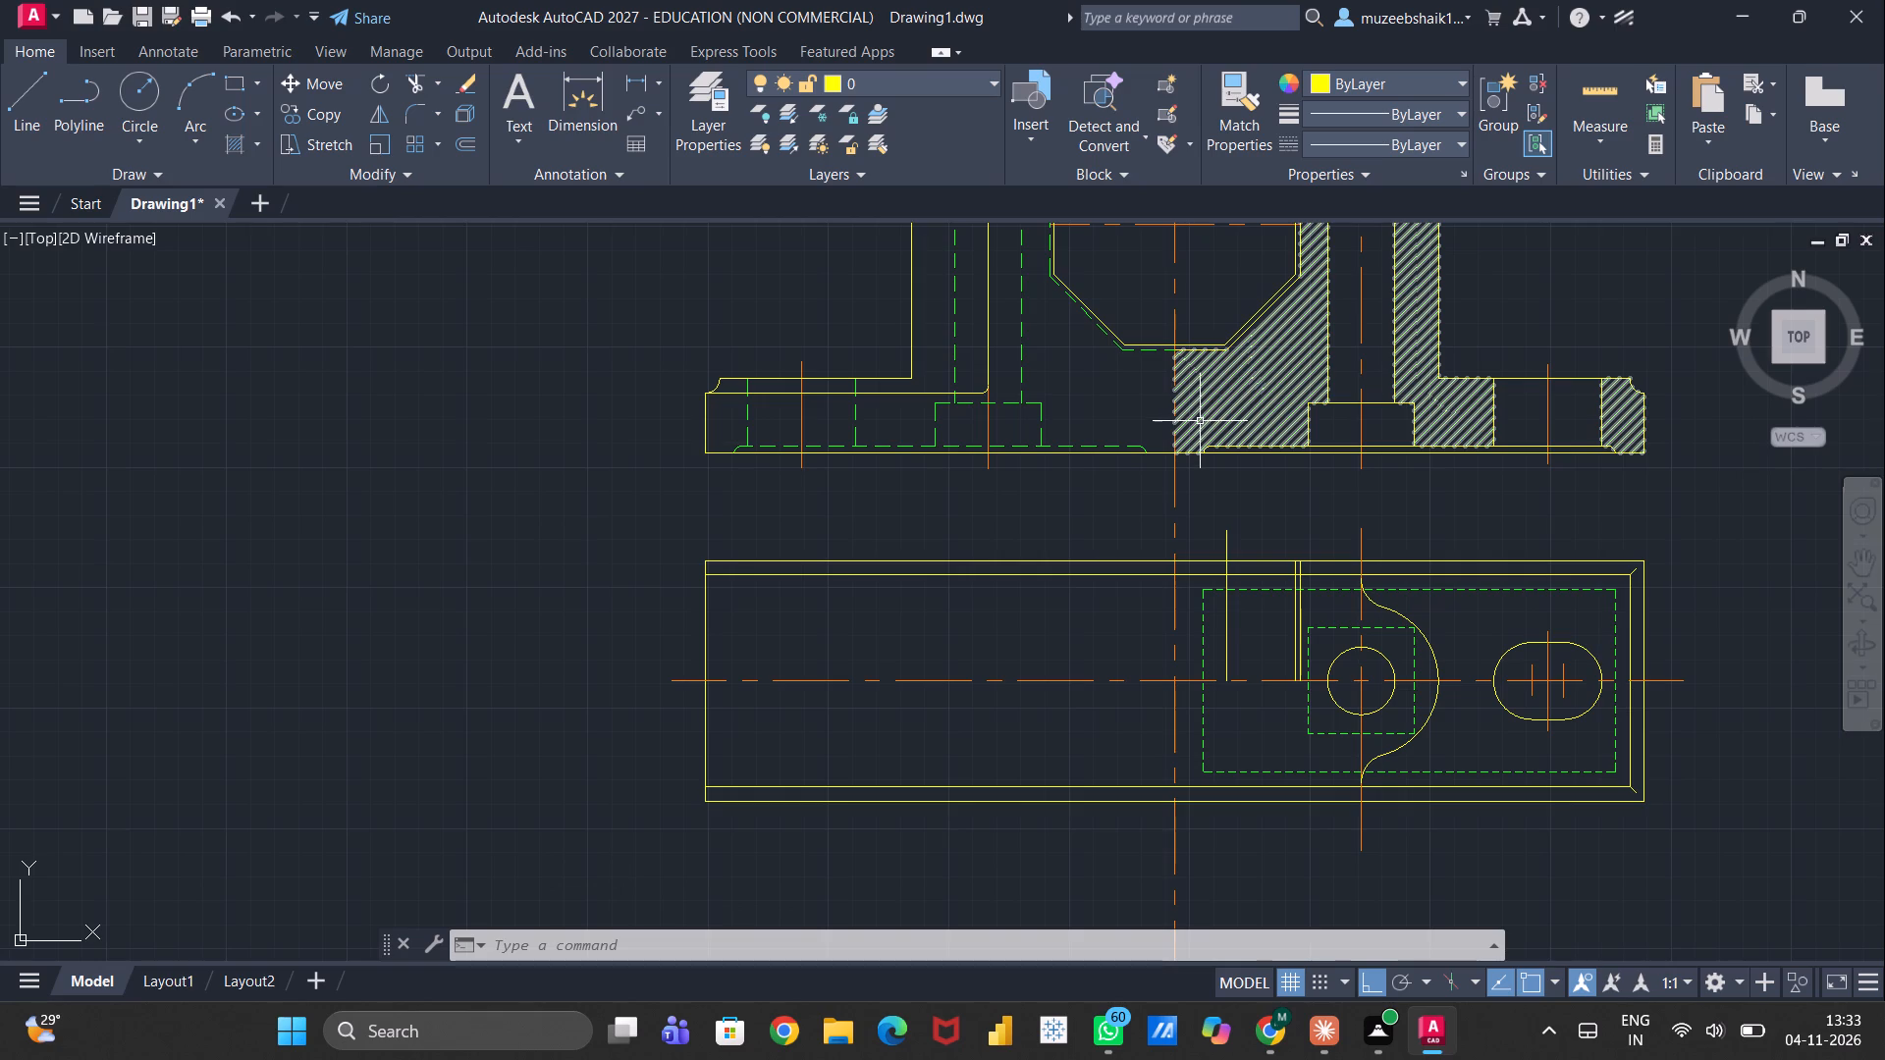
Draw a second vertical line about 62 long from above the plan to its horizontal centerline, aligned with the inner right corner of the pocket's floor.
key(l)
key(Return)
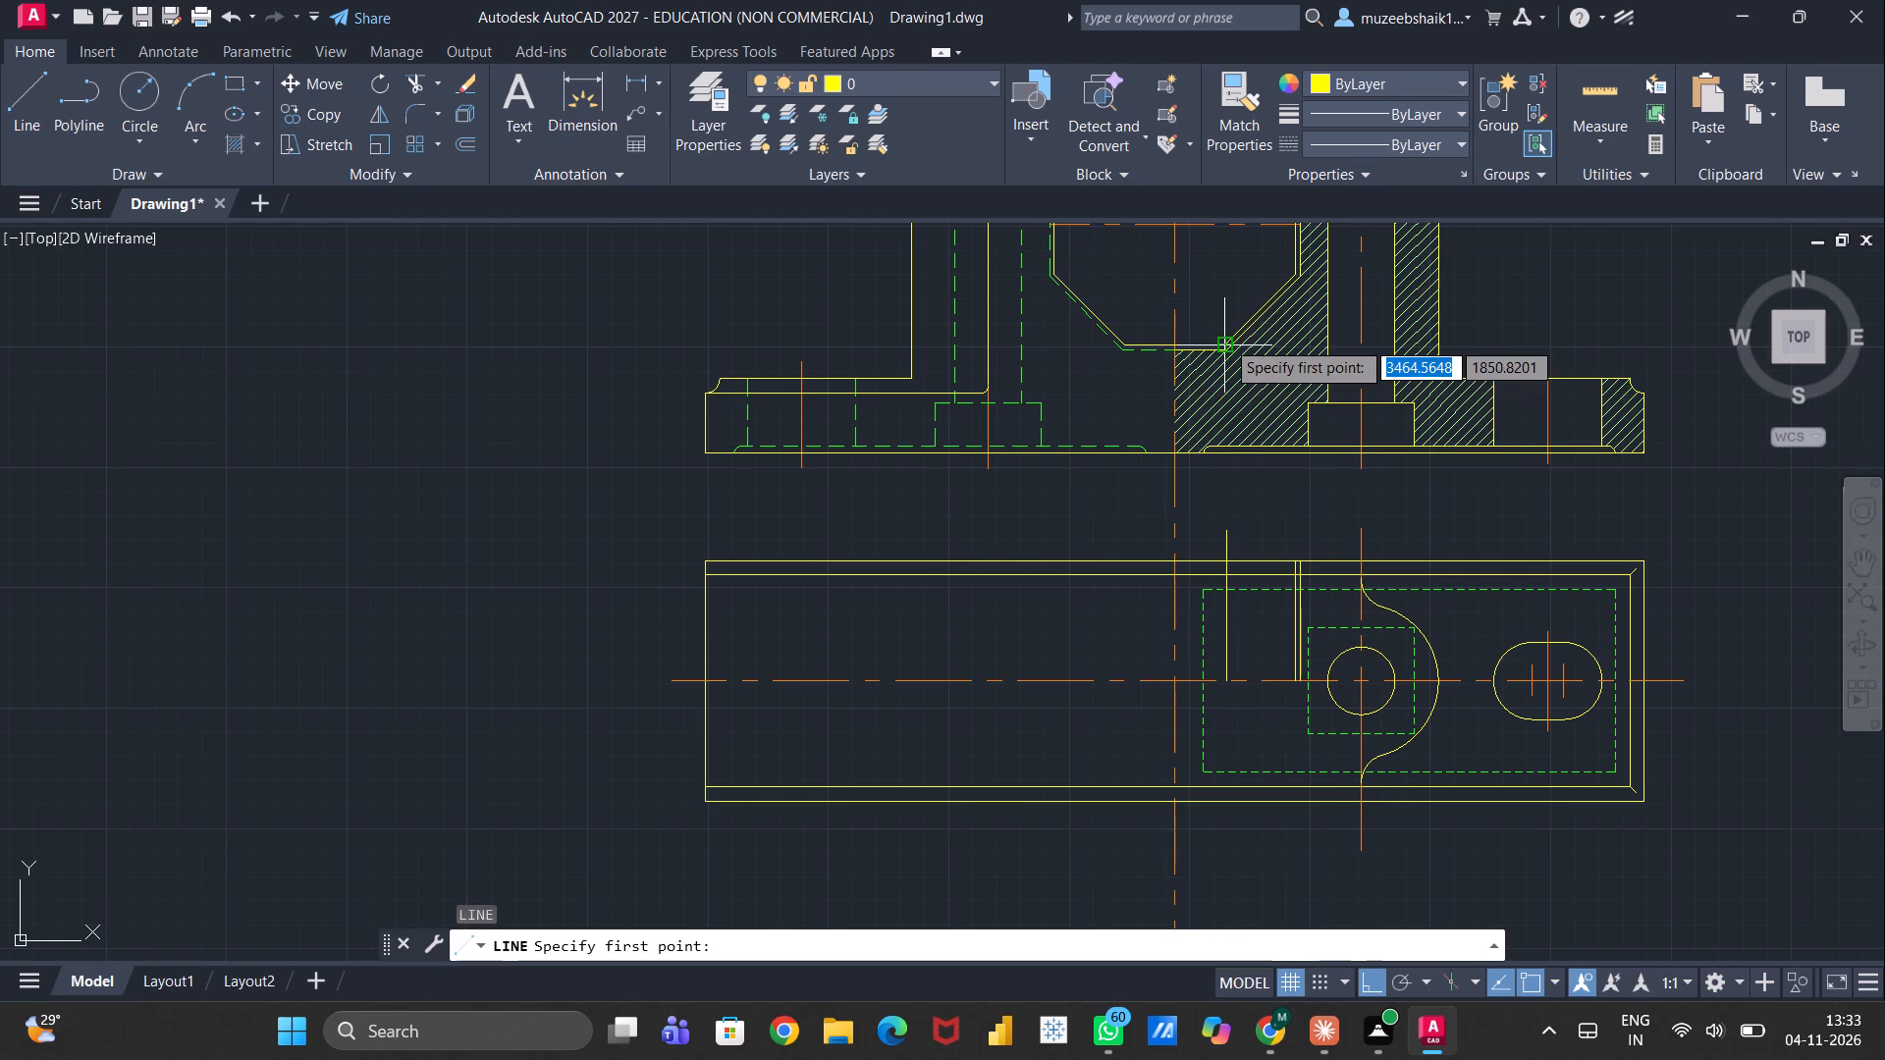
scroll(1225, 340, up, 2)
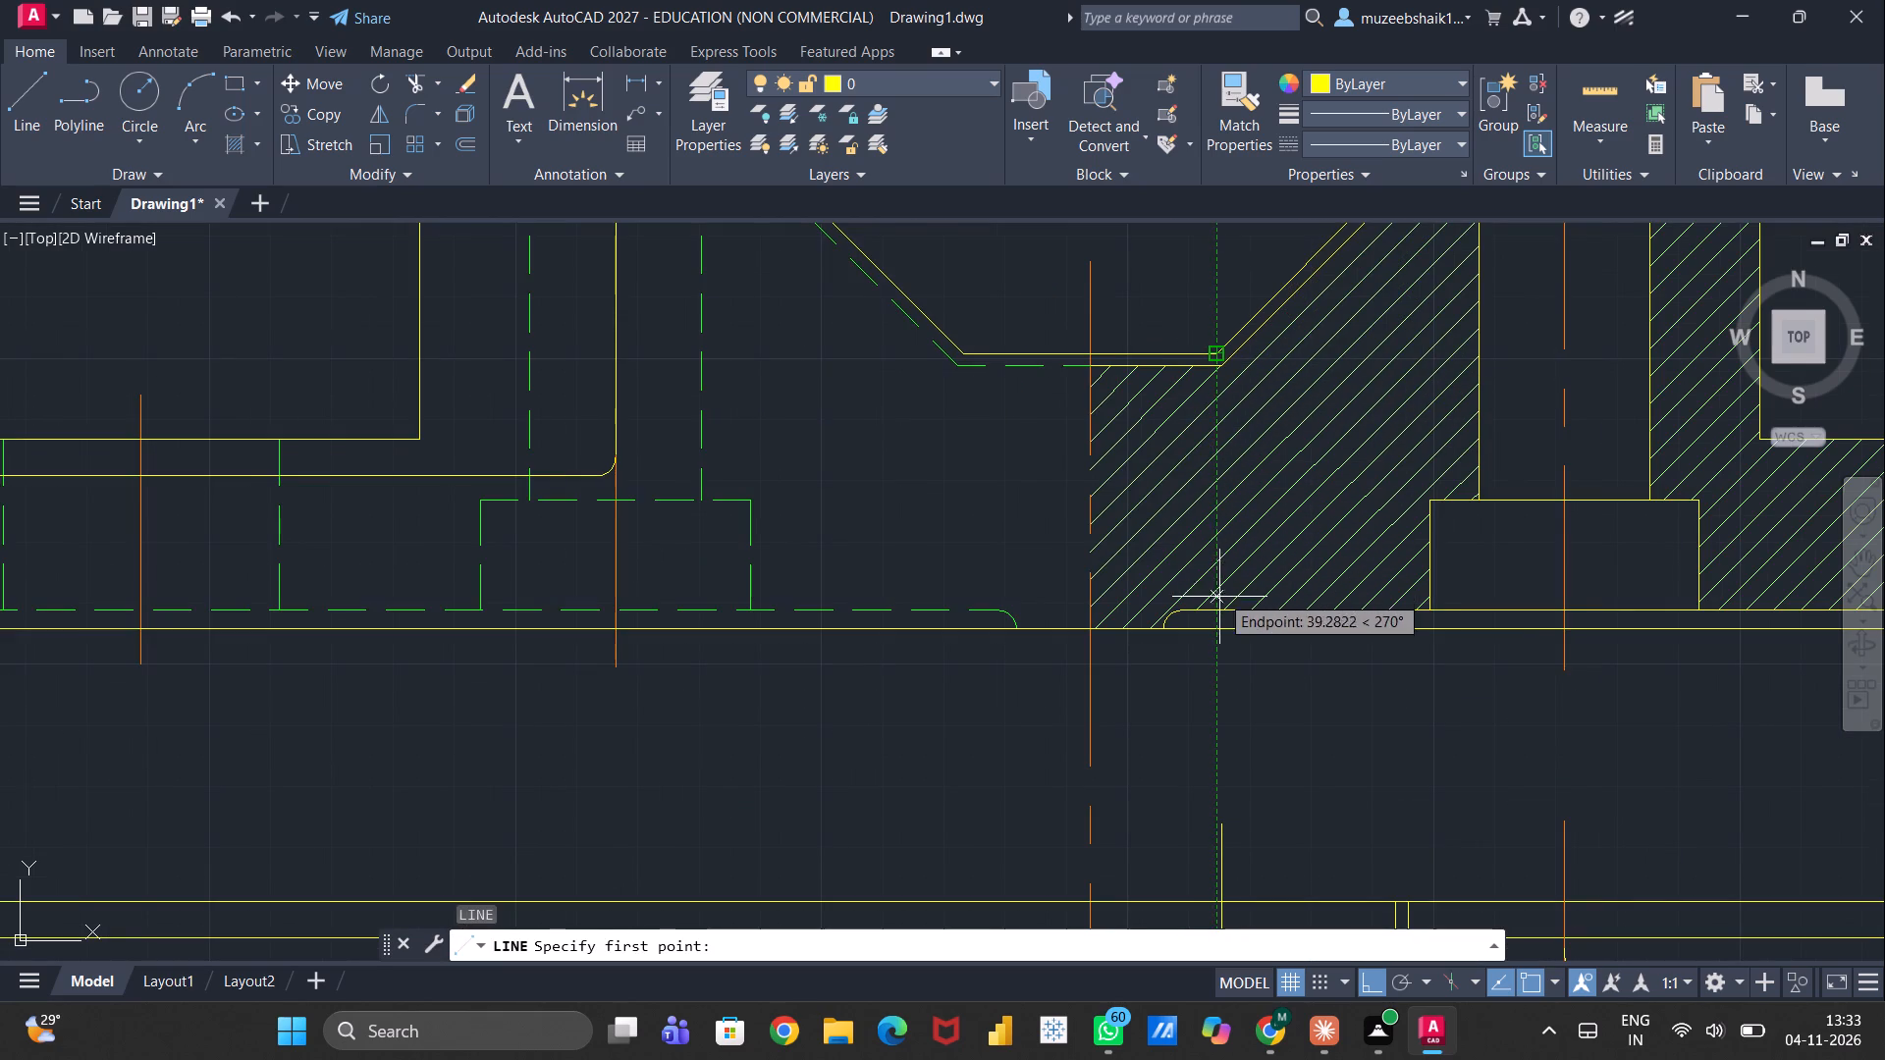
double_click(1210, 828)
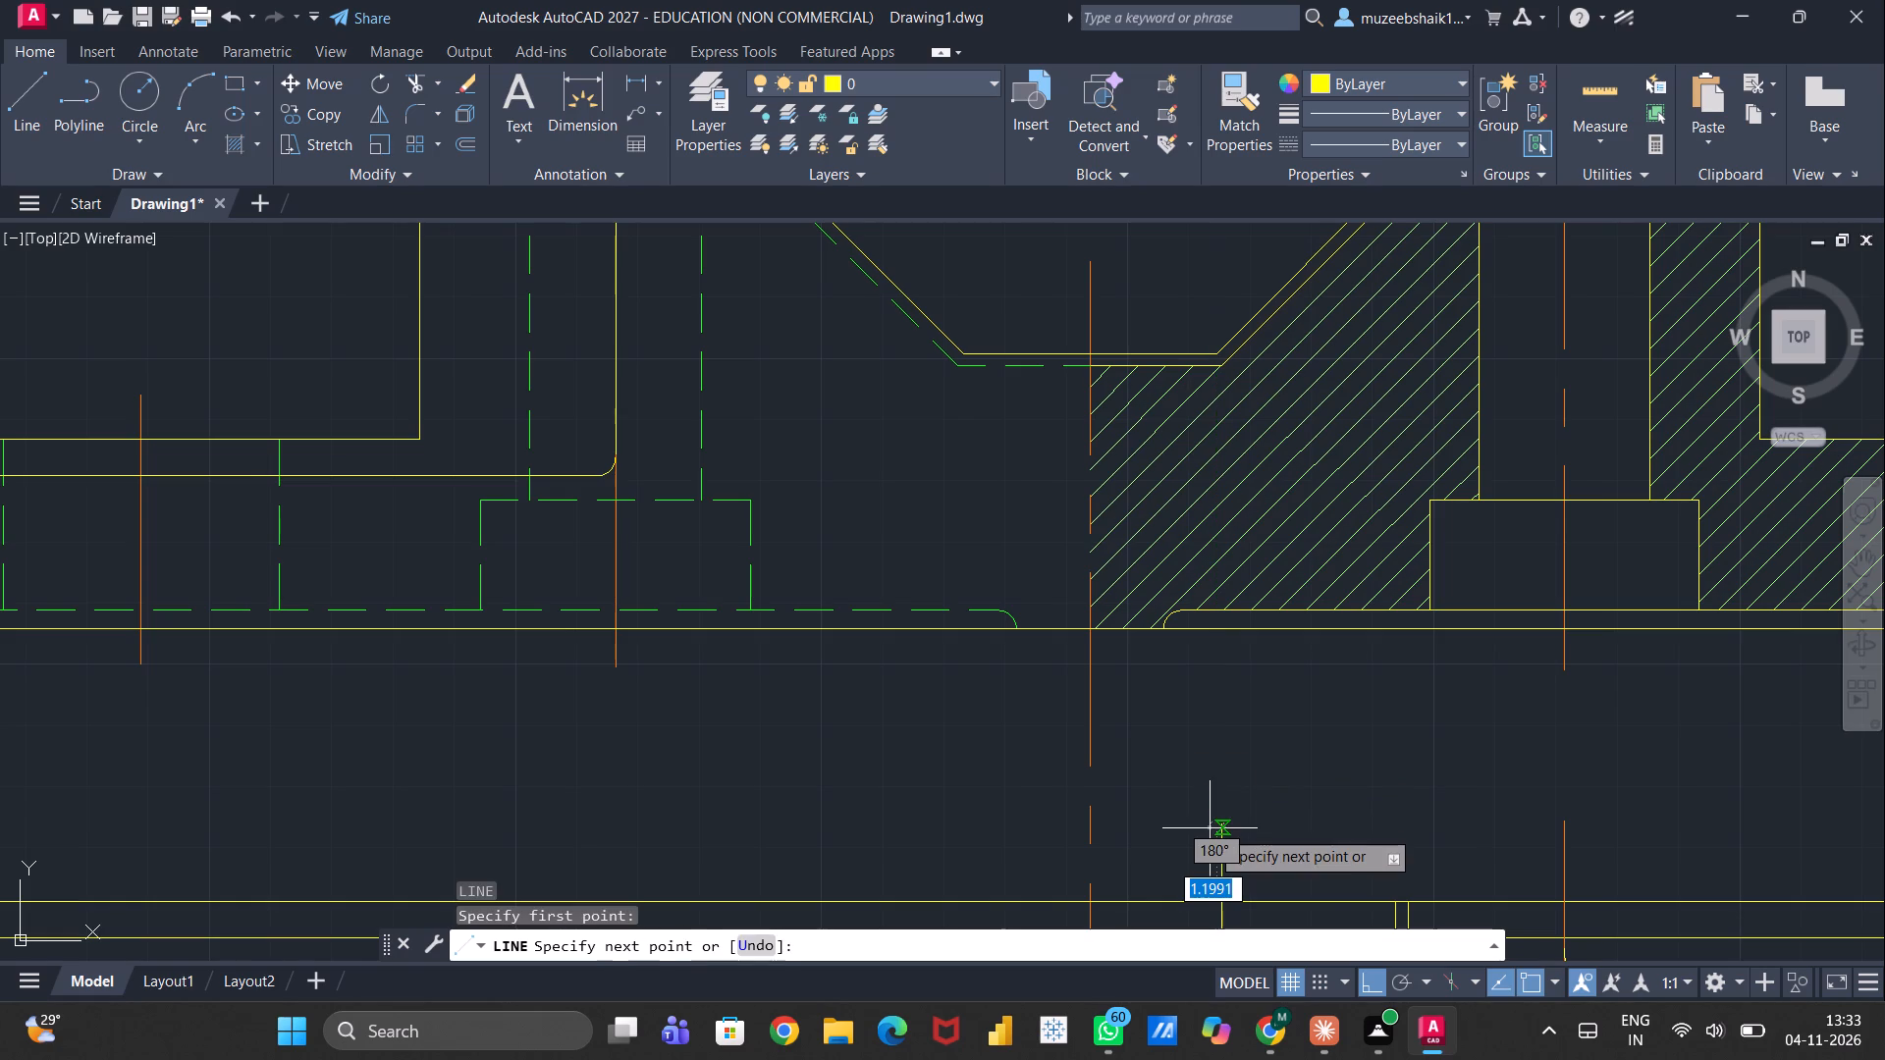
scroll(1210, 828, down, 2)
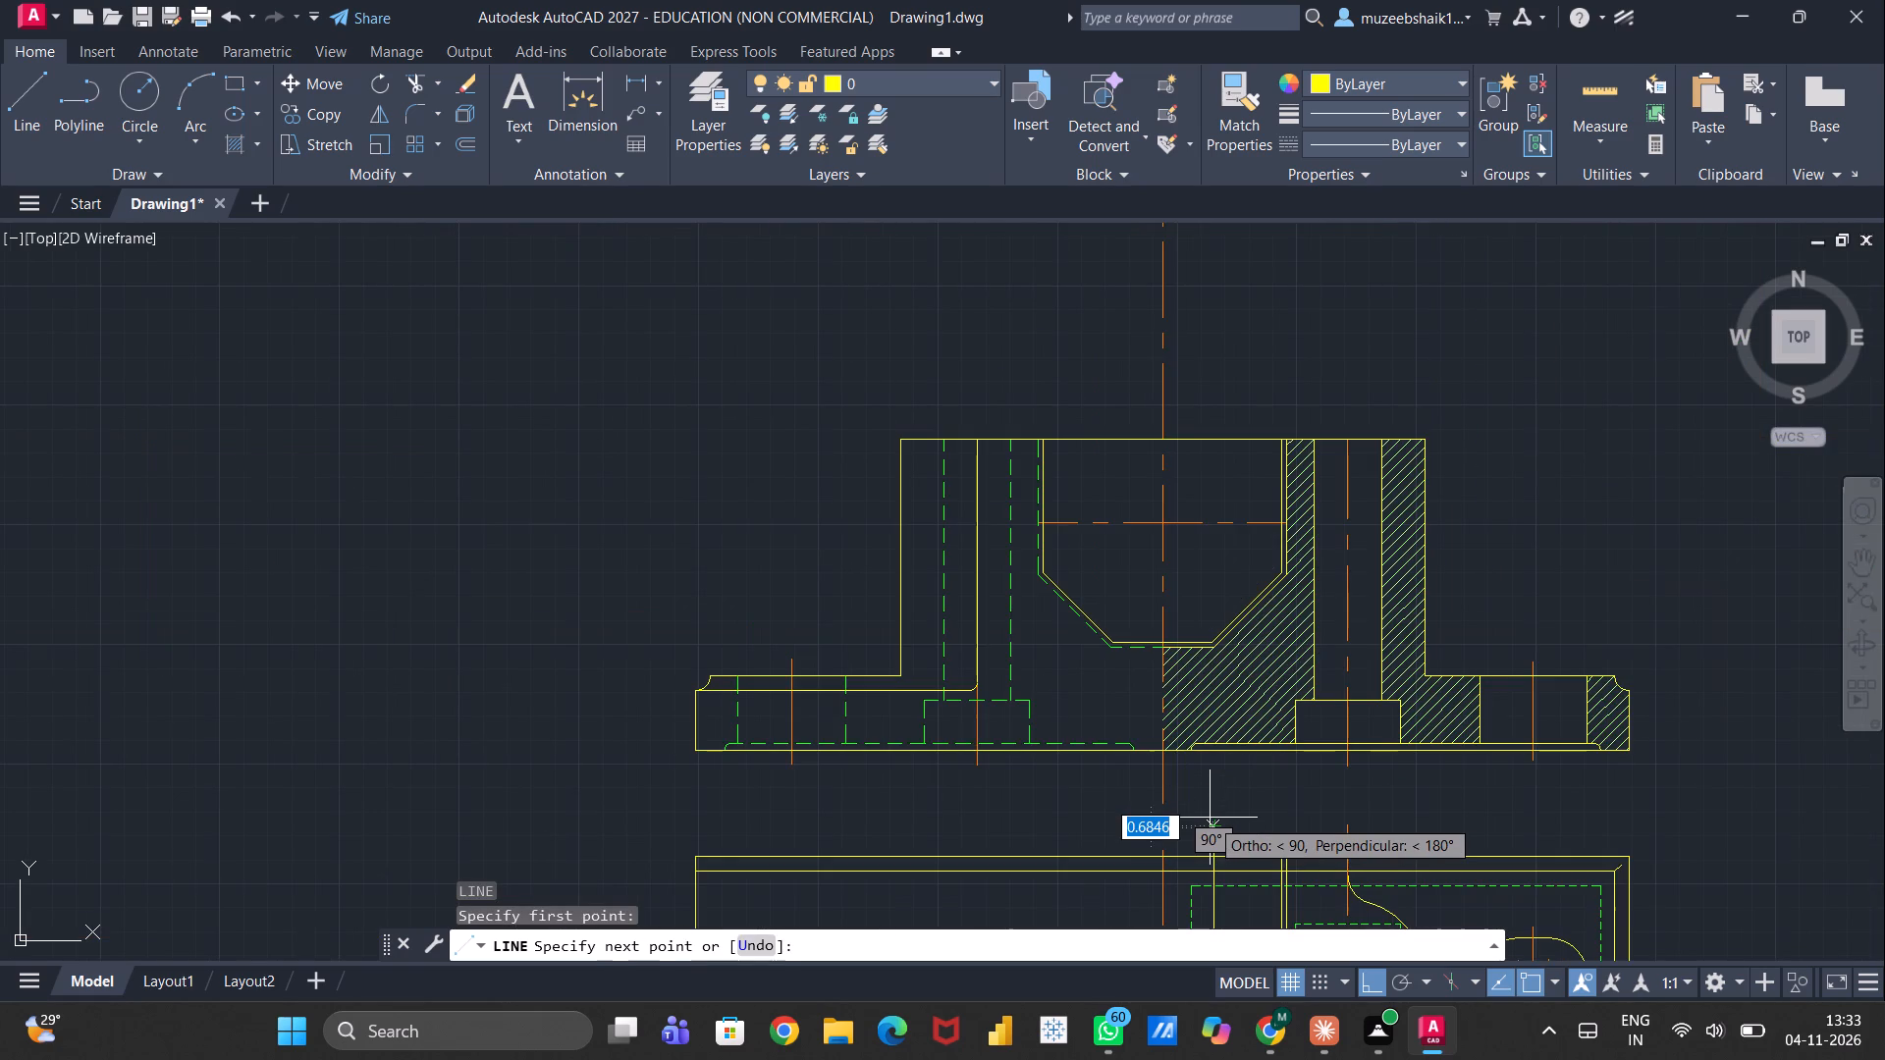
scroll(1222, 901, up, 3)
middle_drag(1215, 865, 1245, 501)
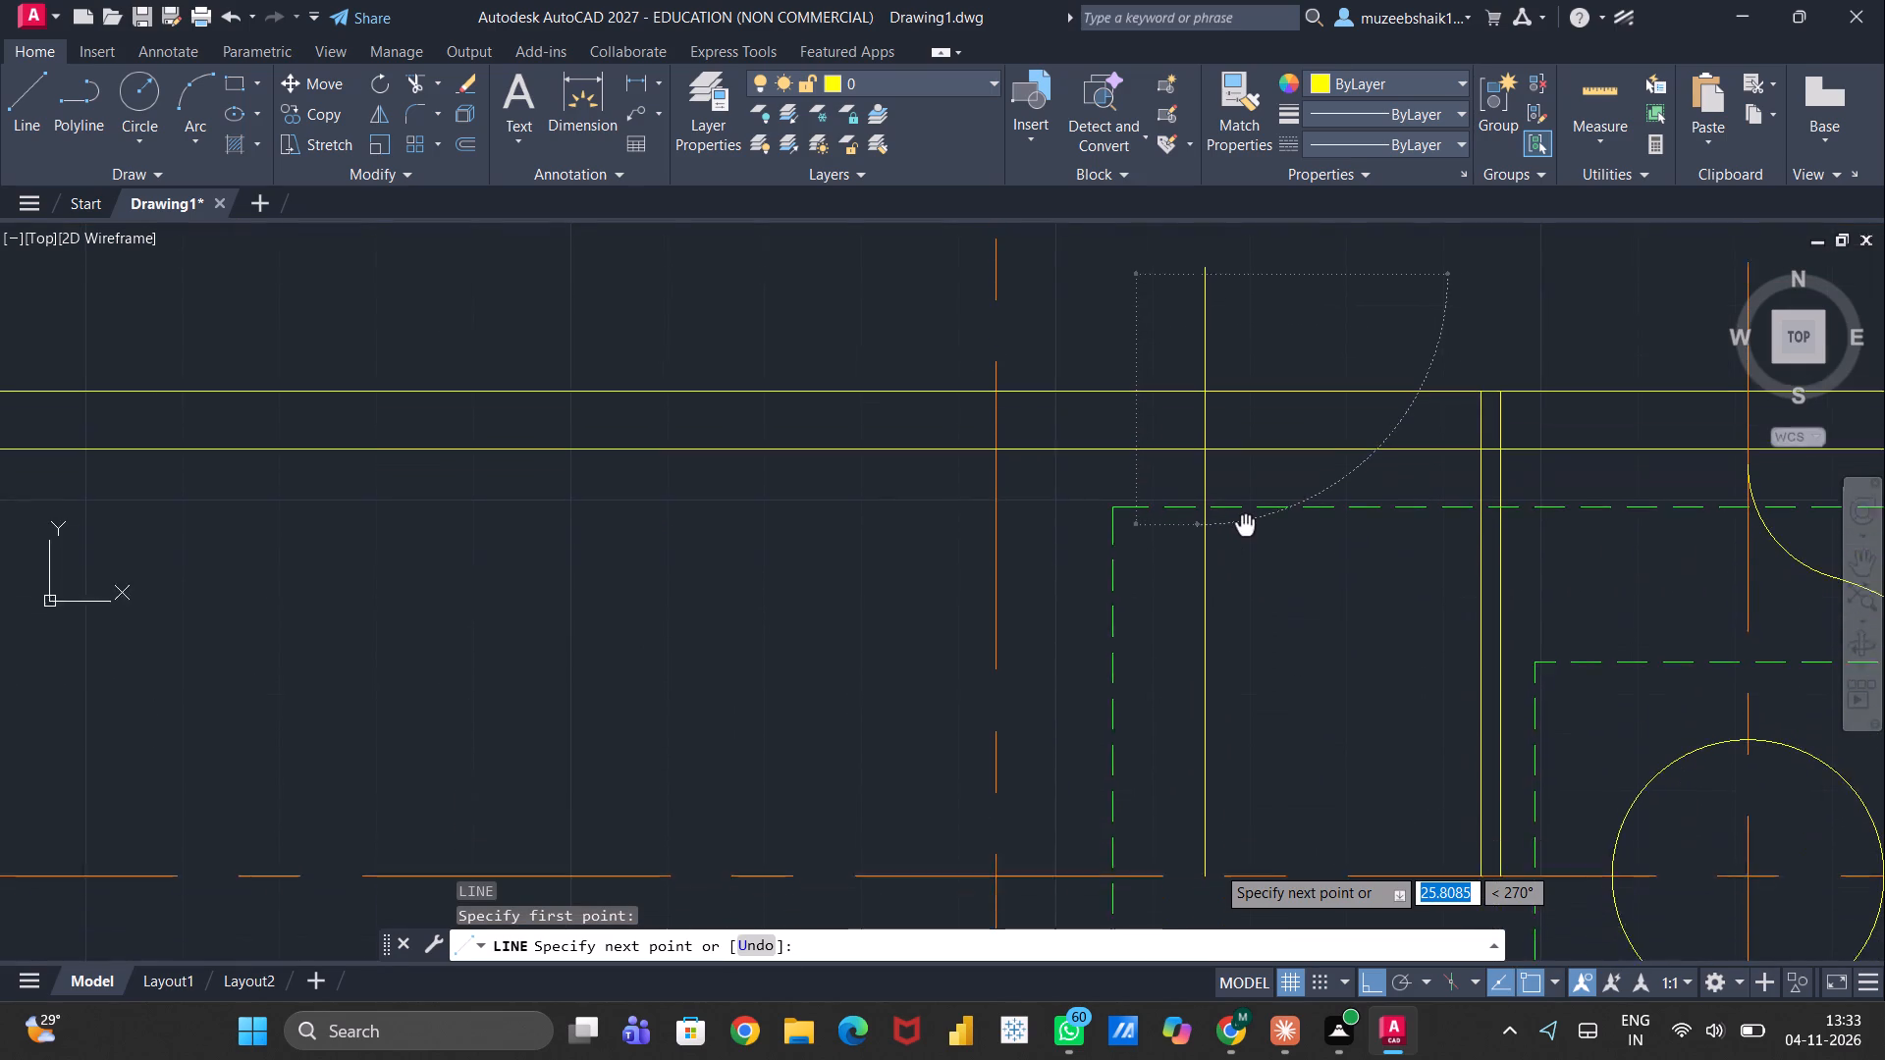
middle_drag(1245, 501, 1245, 473)
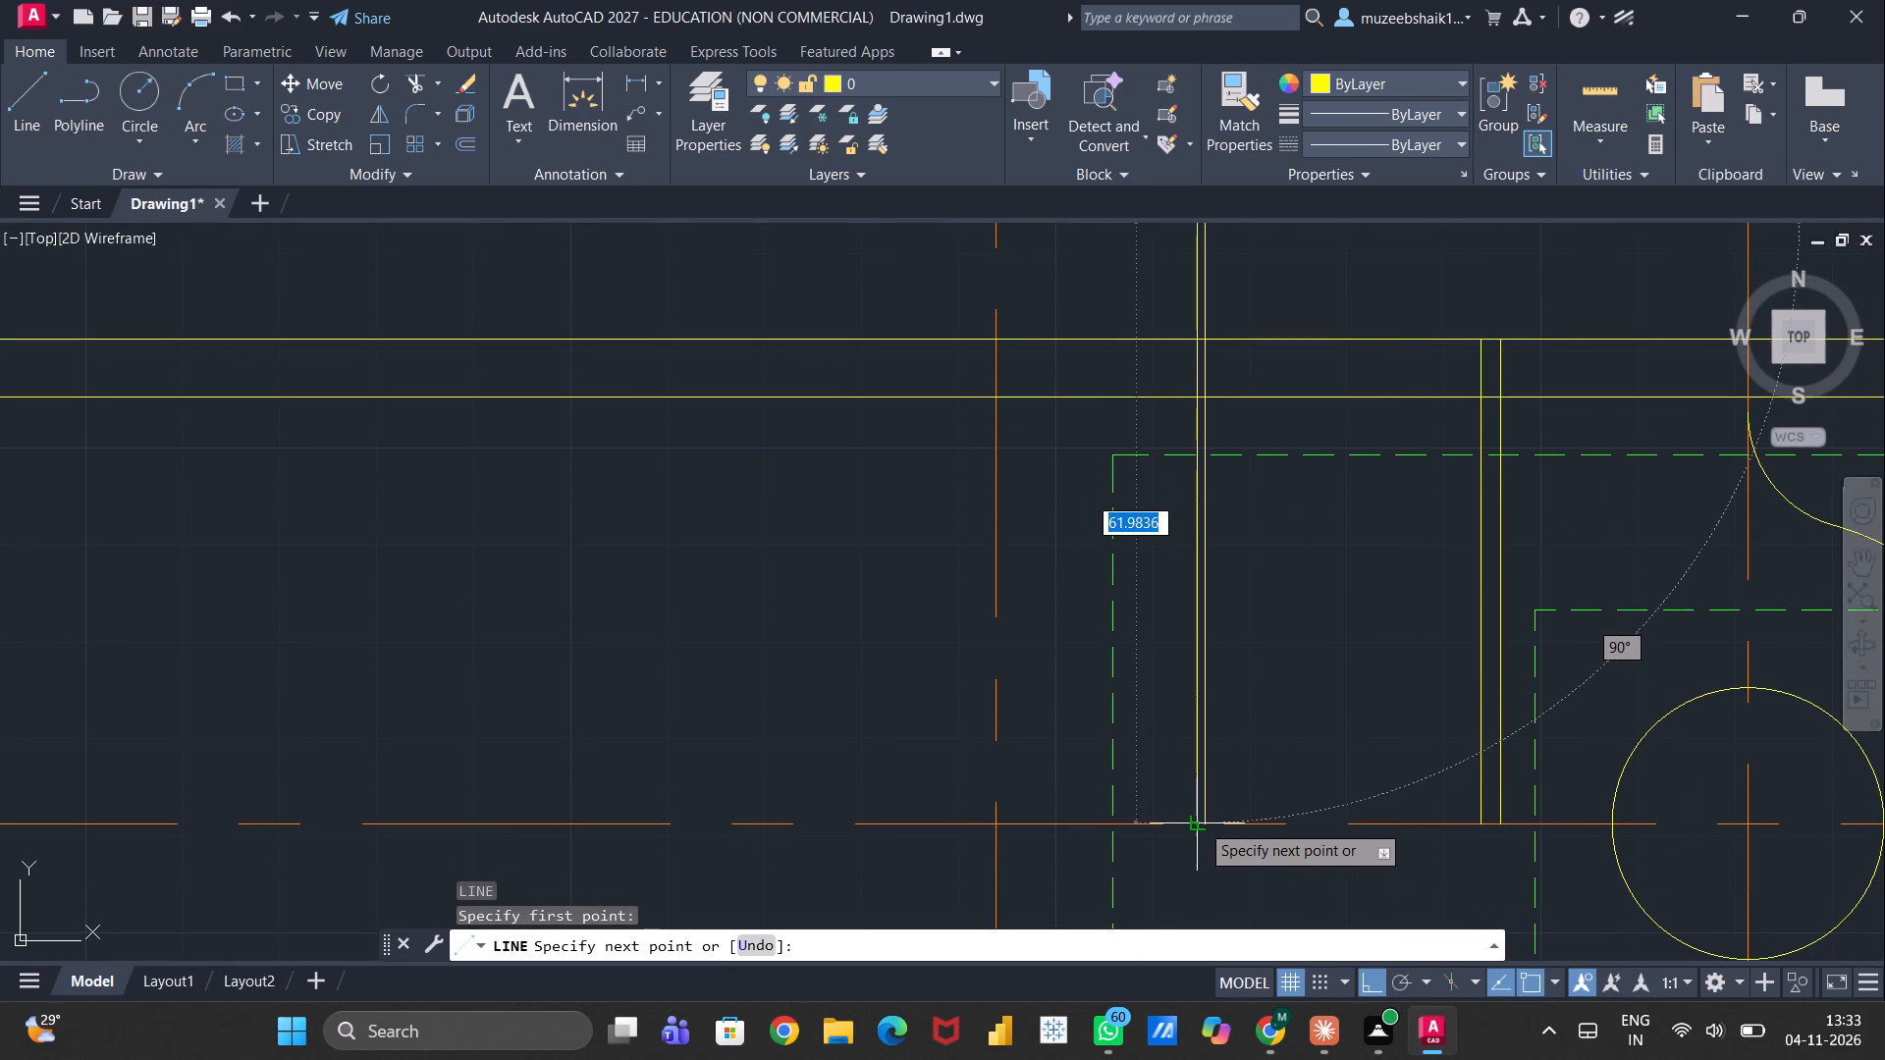
click(1200, 822)
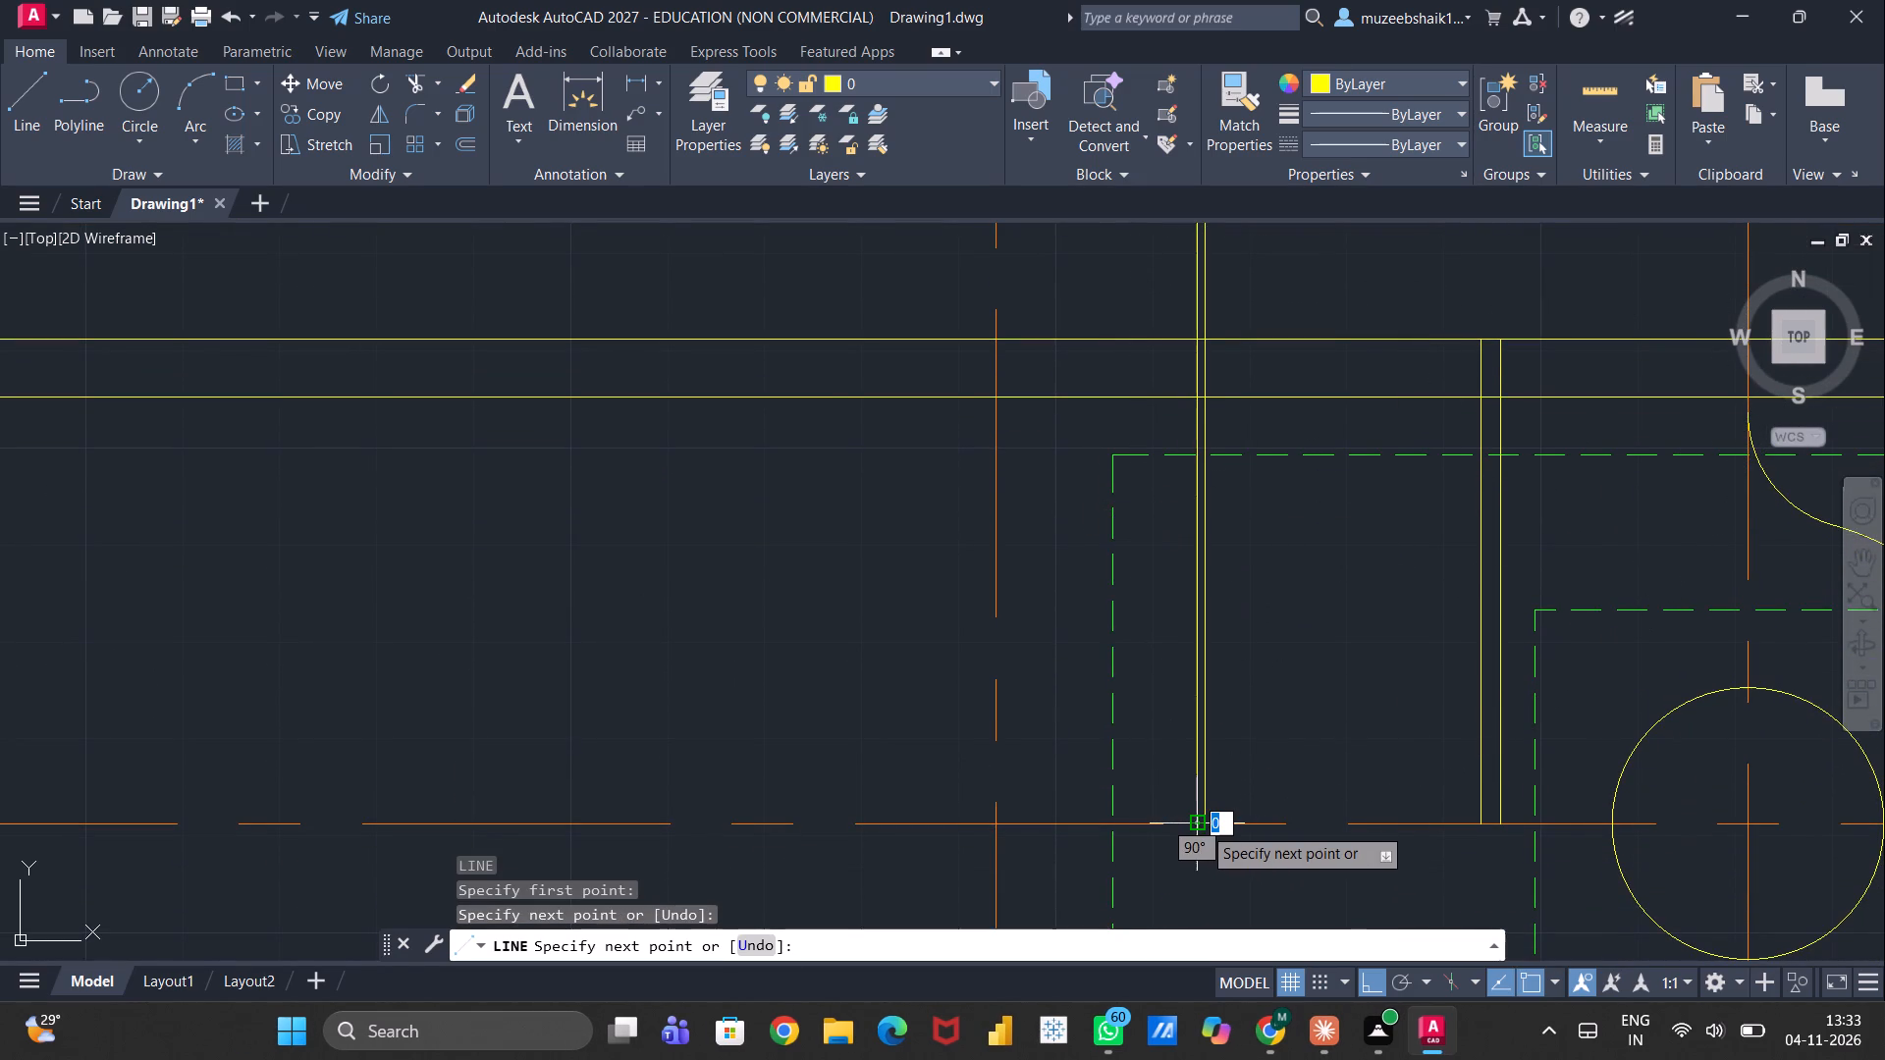
key(Escape)
Trim the two projected pocket-floor lines where they extend above the plan's top edge.
key(t)
key(r)
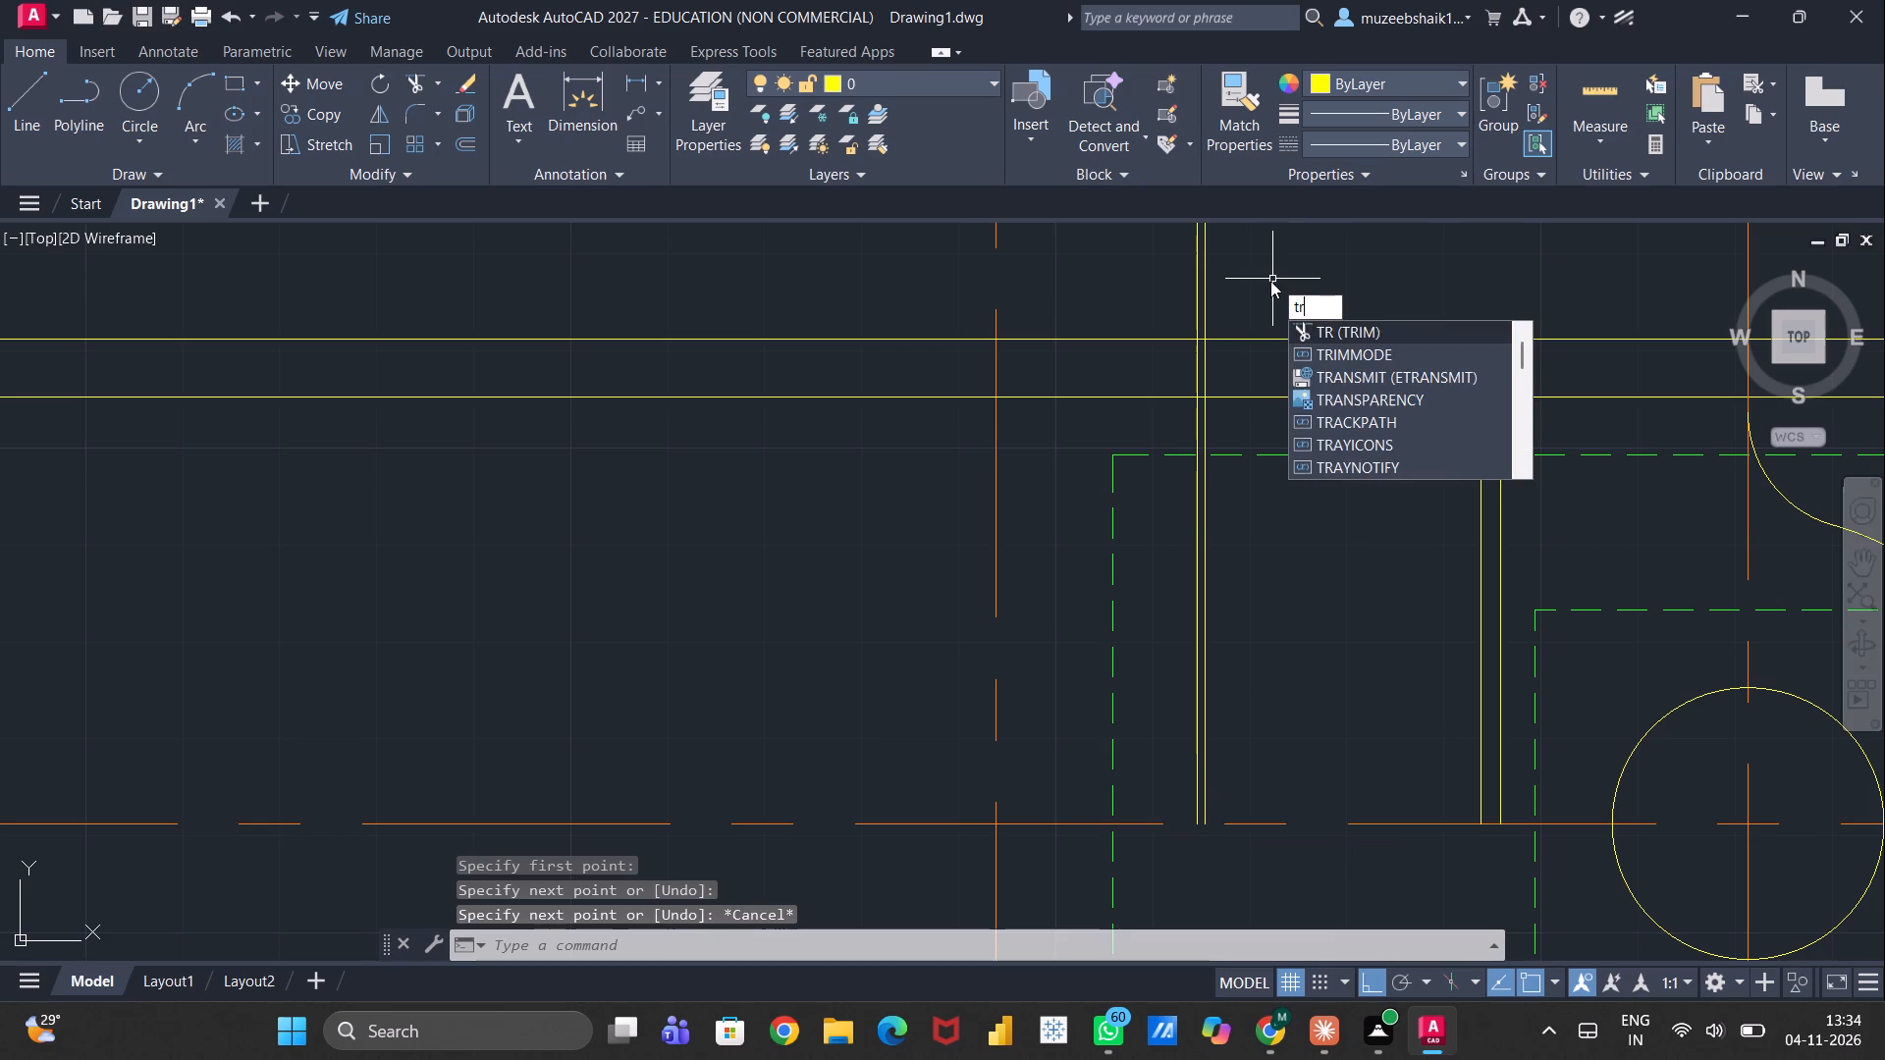
key(Return)
drag(1244, 283, 1175, 285)
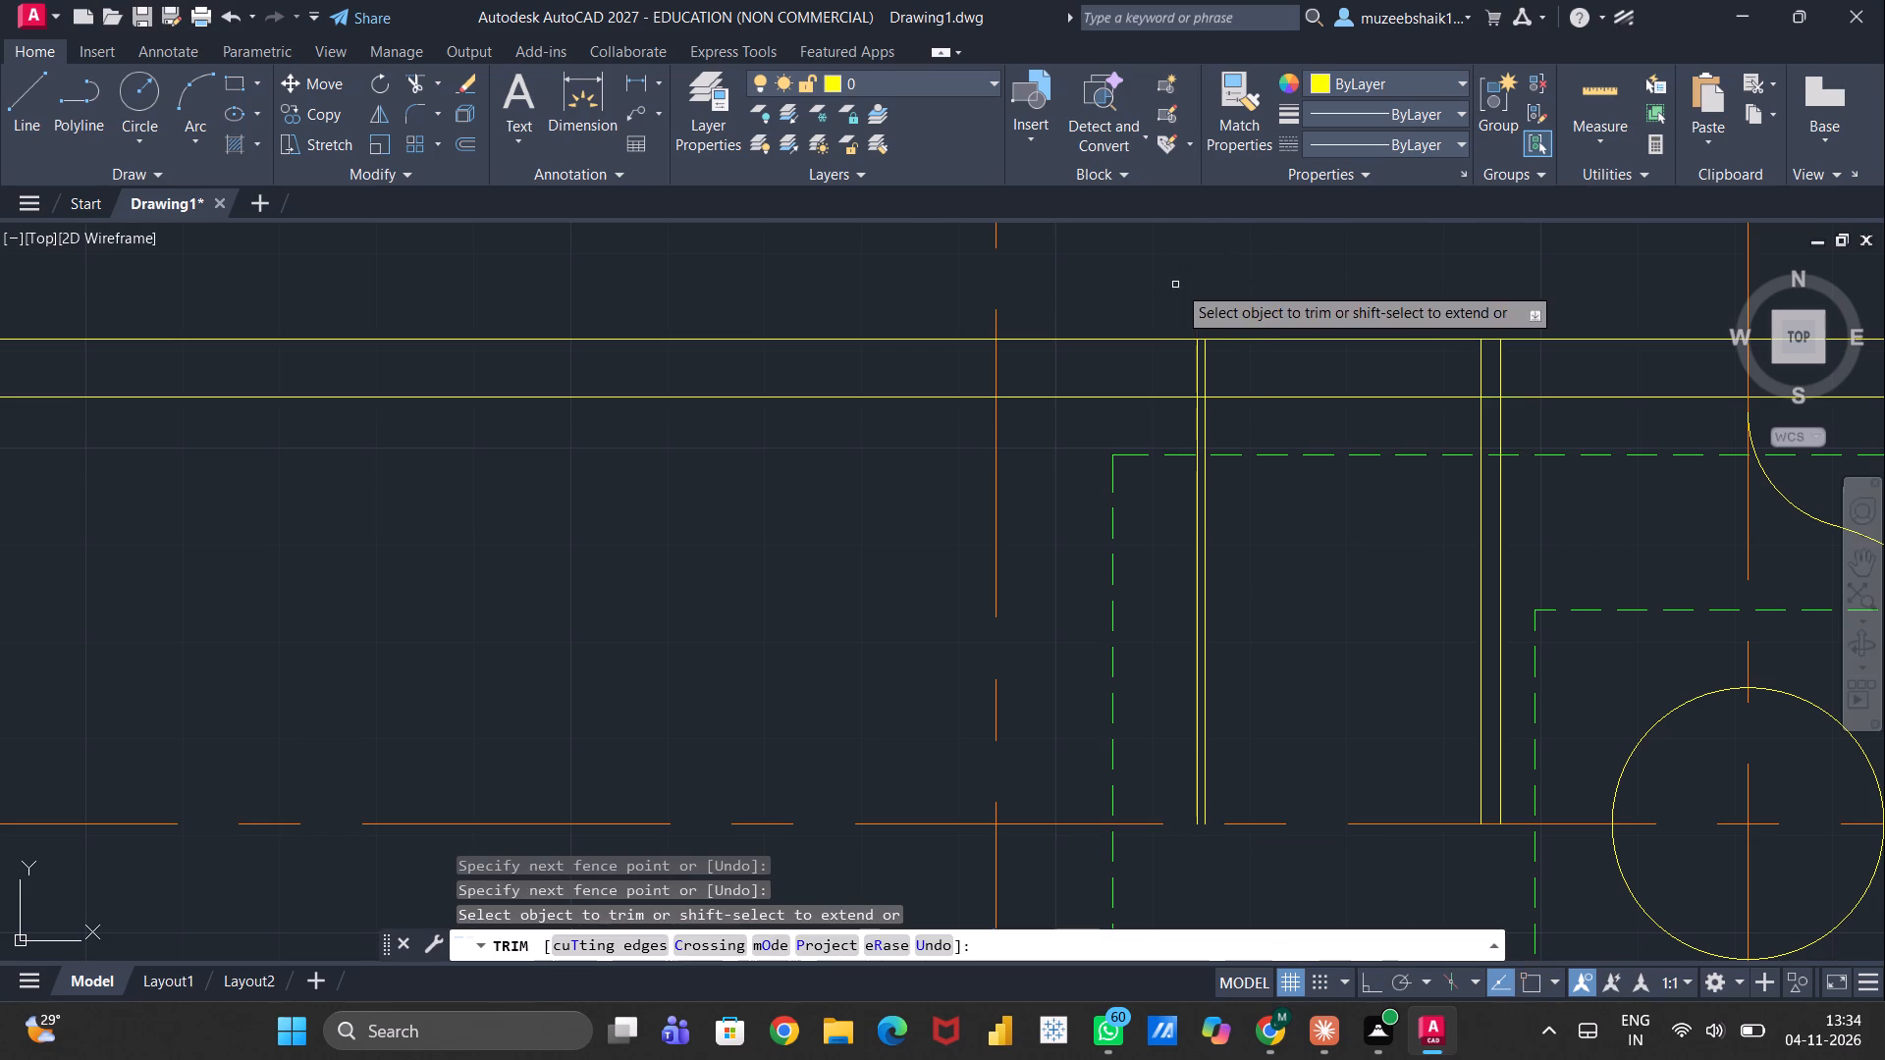
scroll(1305, 424, down, 3)
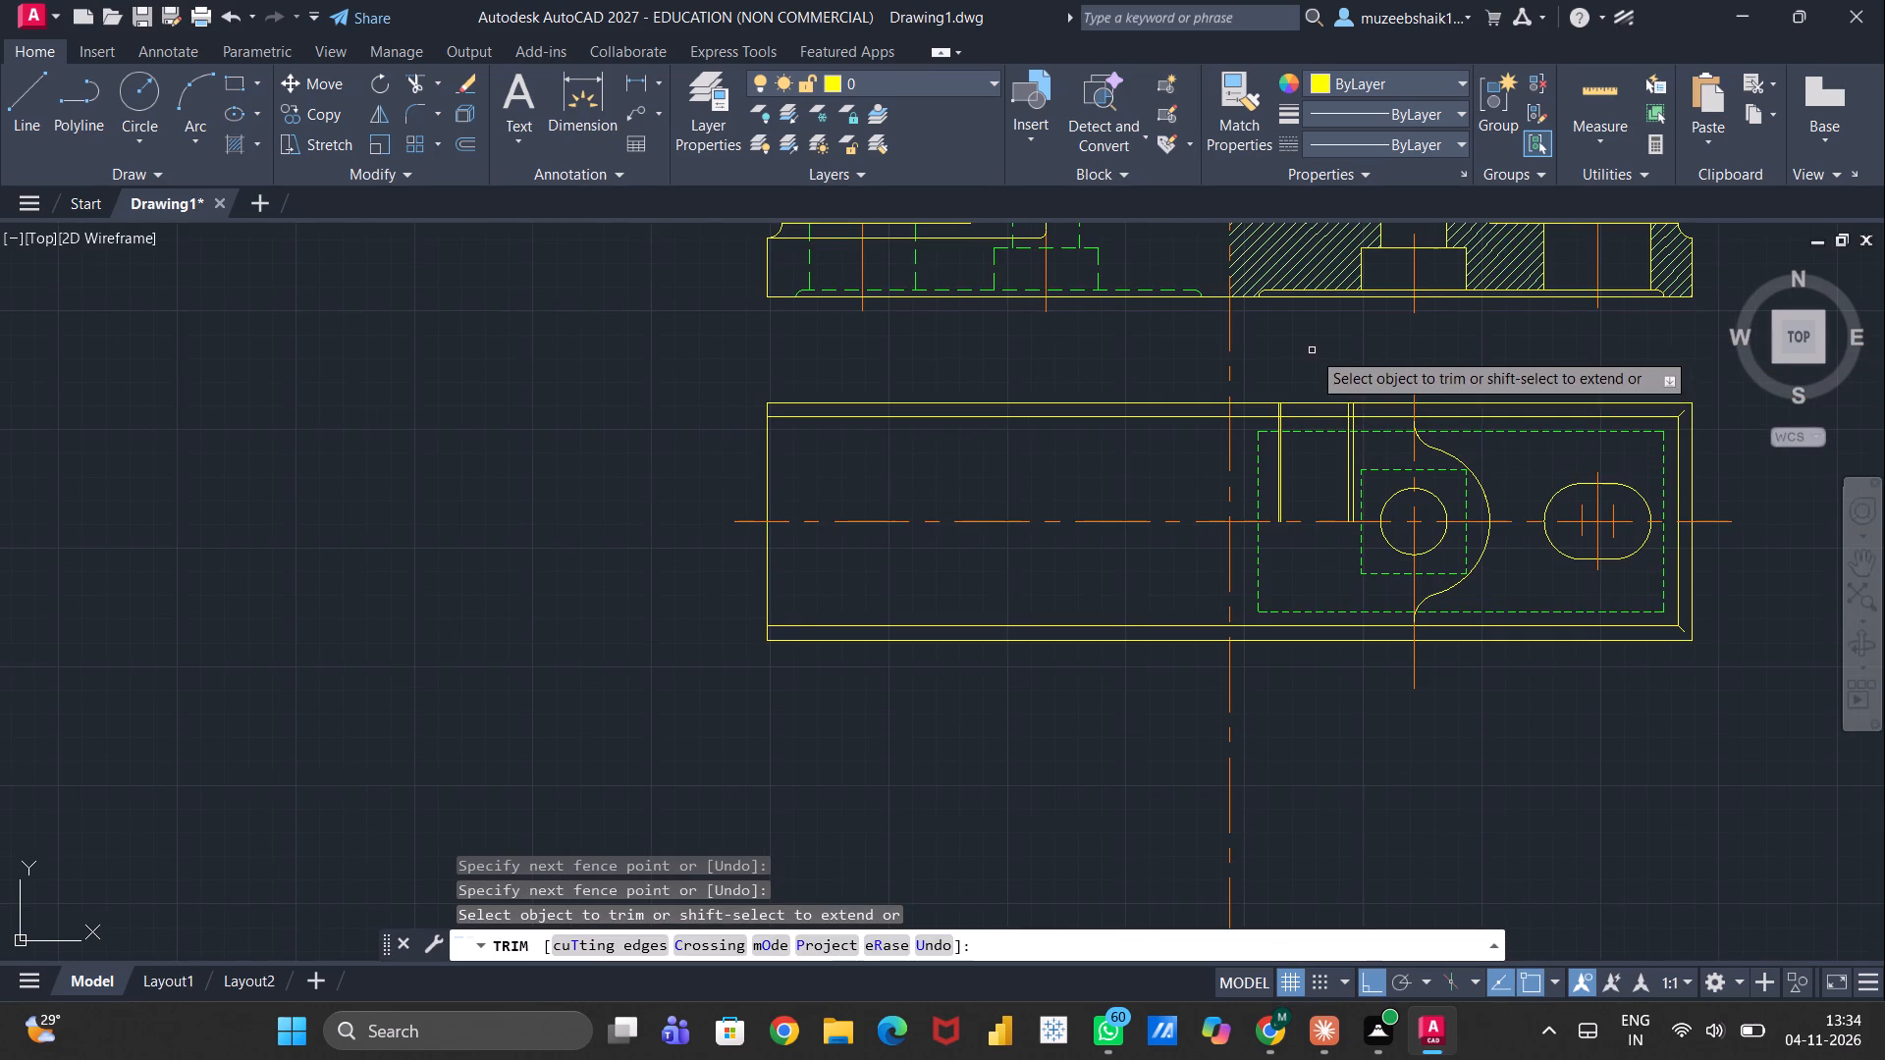
middle_drag(1312, 350, 1242, 529)
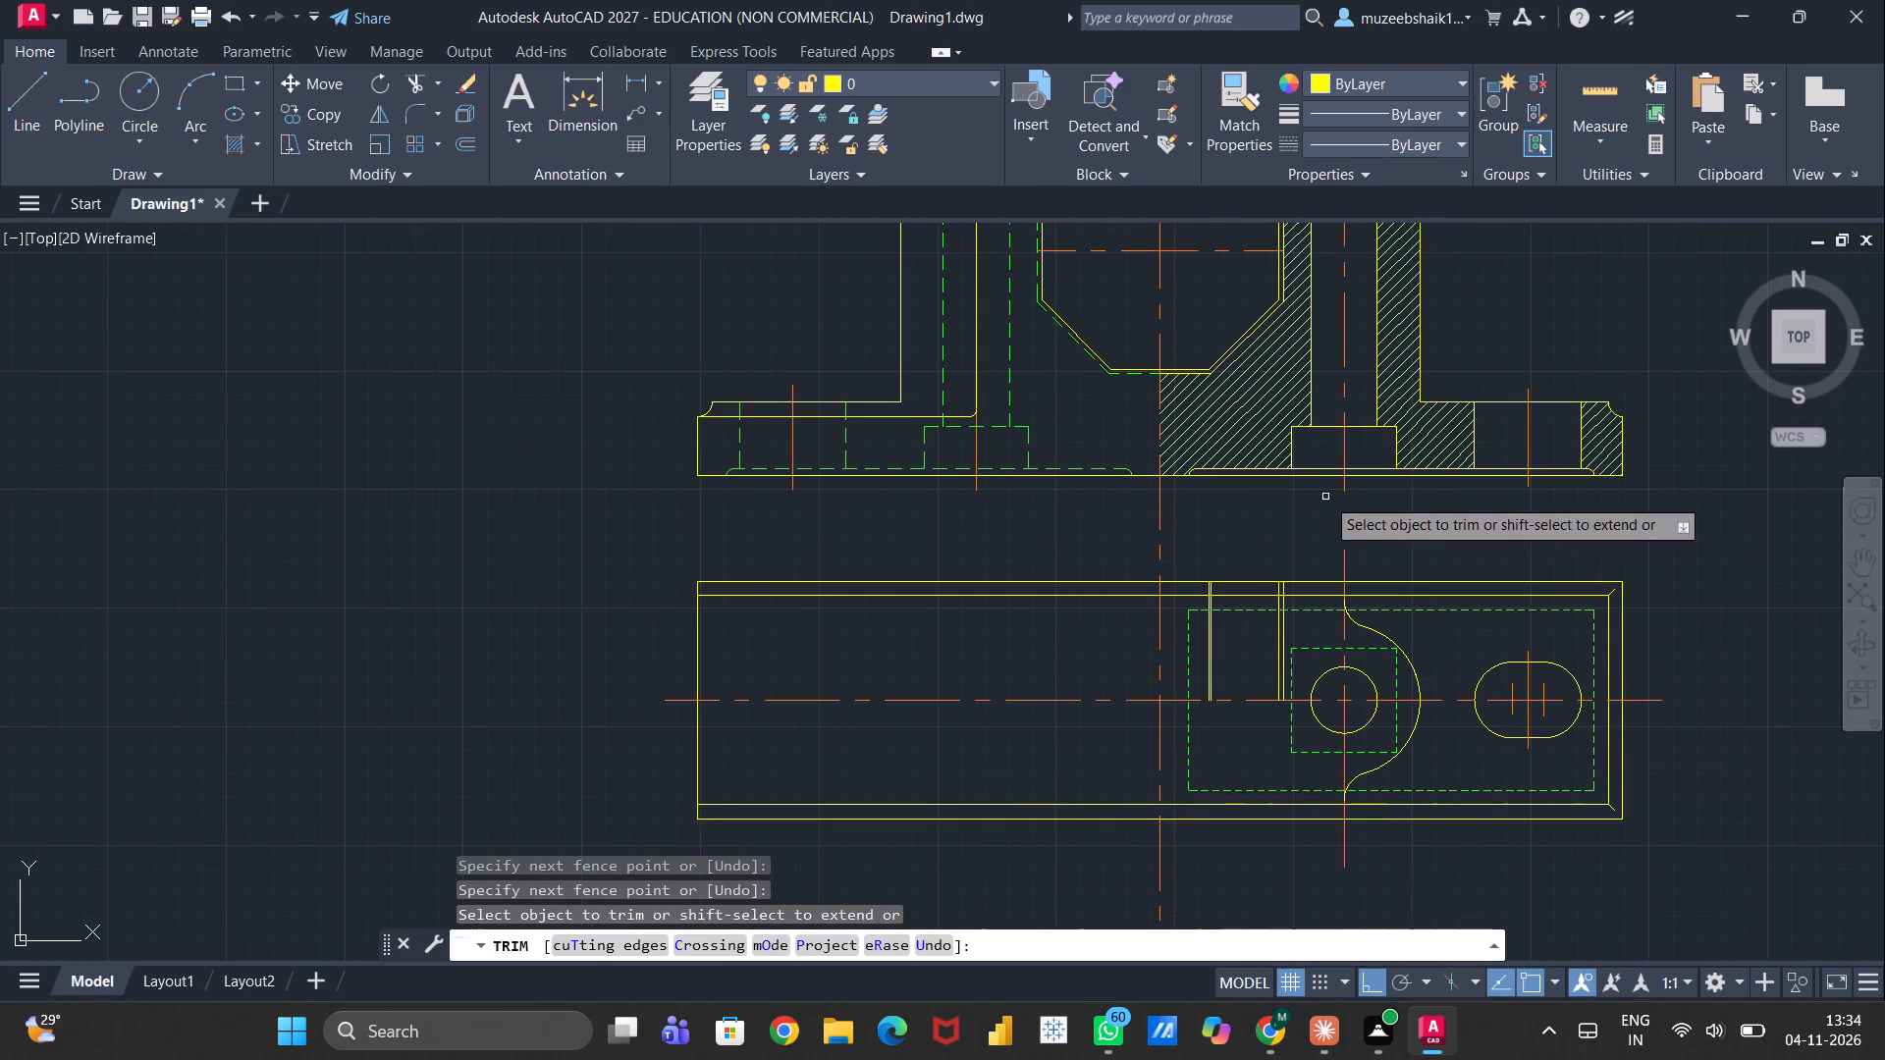
key(Escape)
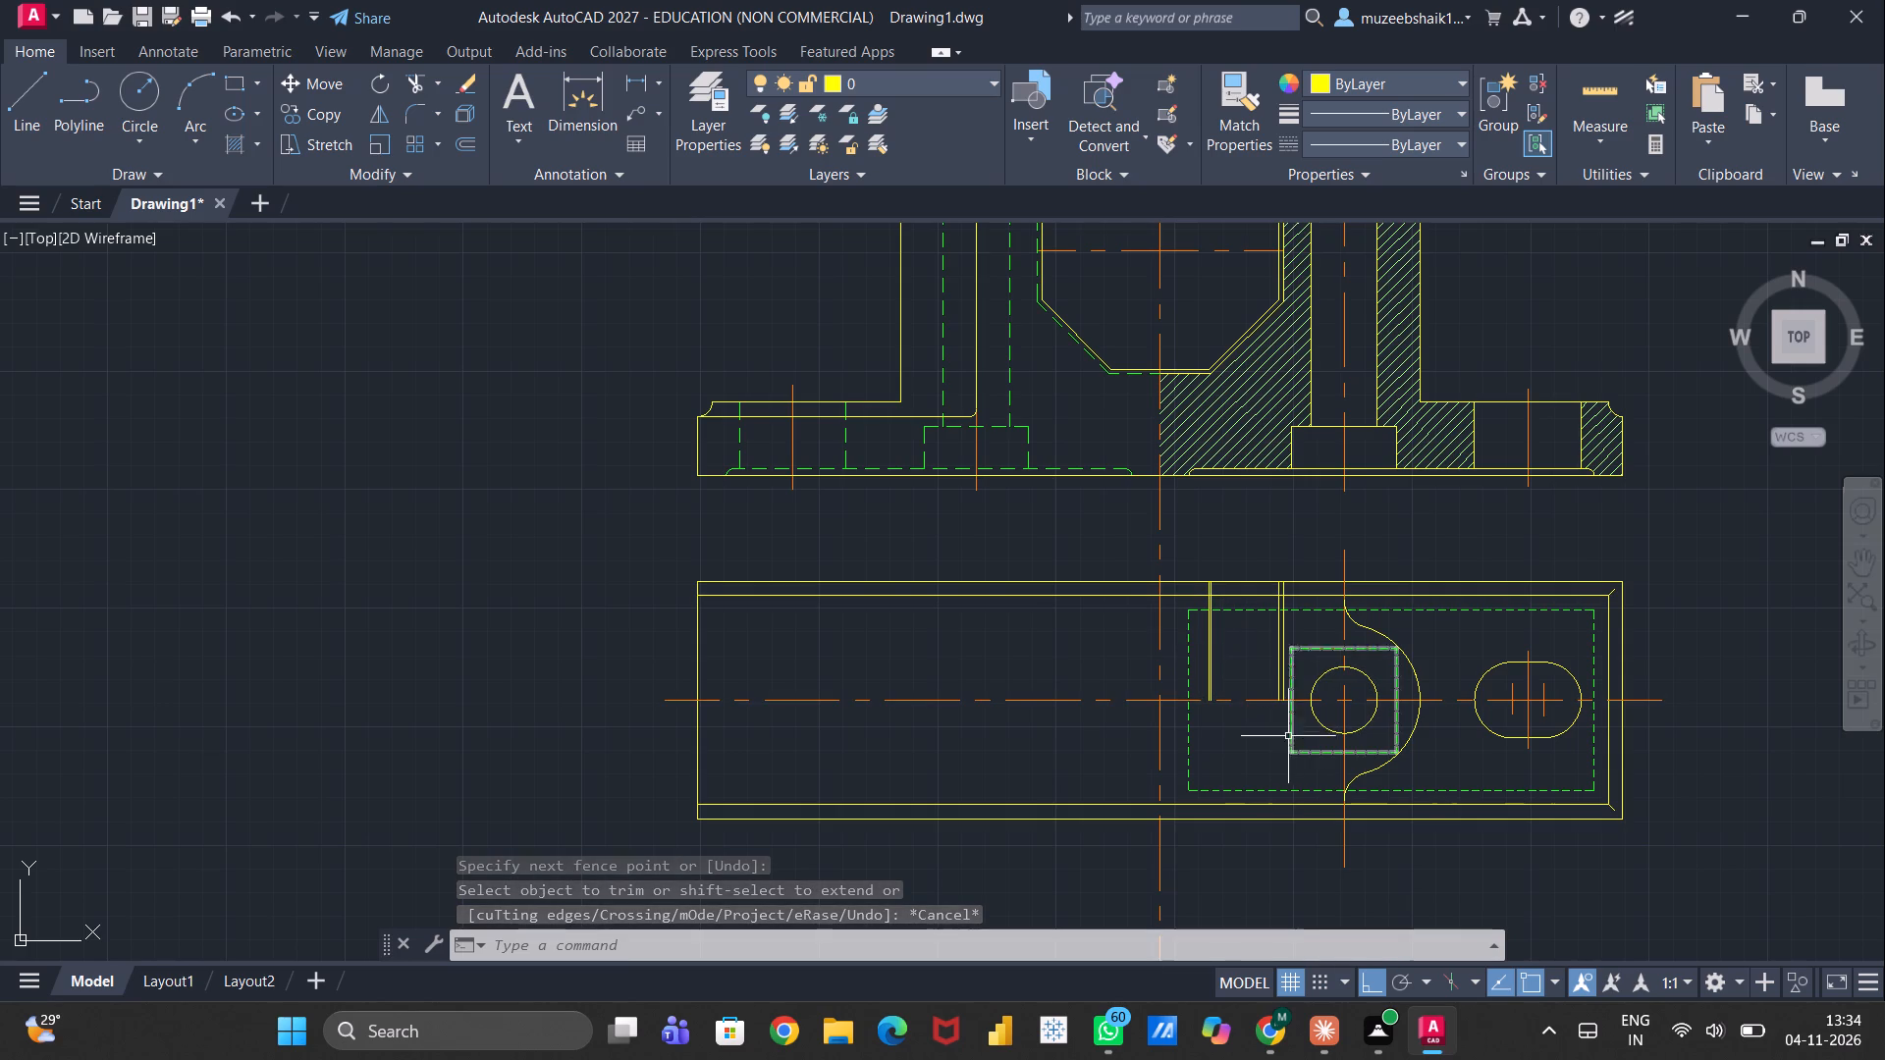
Offset the plan's upper inner horizontal line 19 downward, toward the horizontal centerline.
click(1066, 594)
key(o)
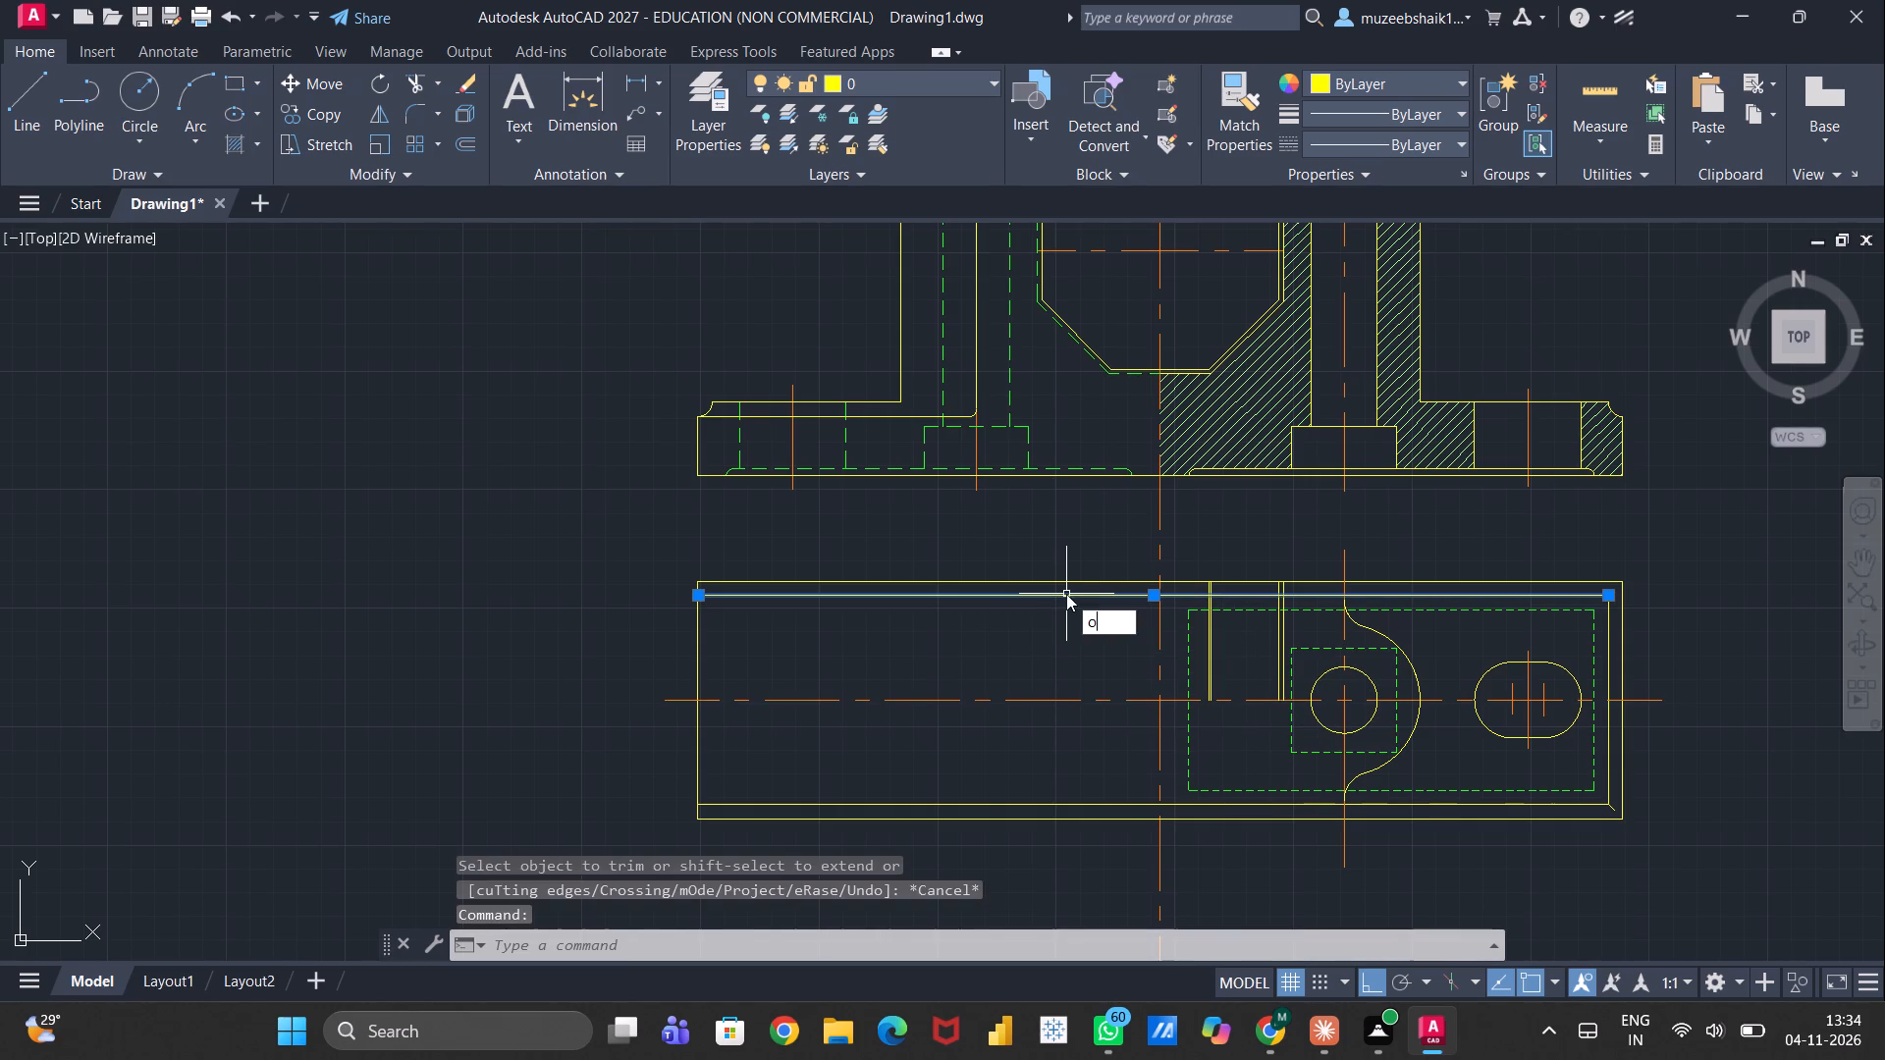
key(Return)
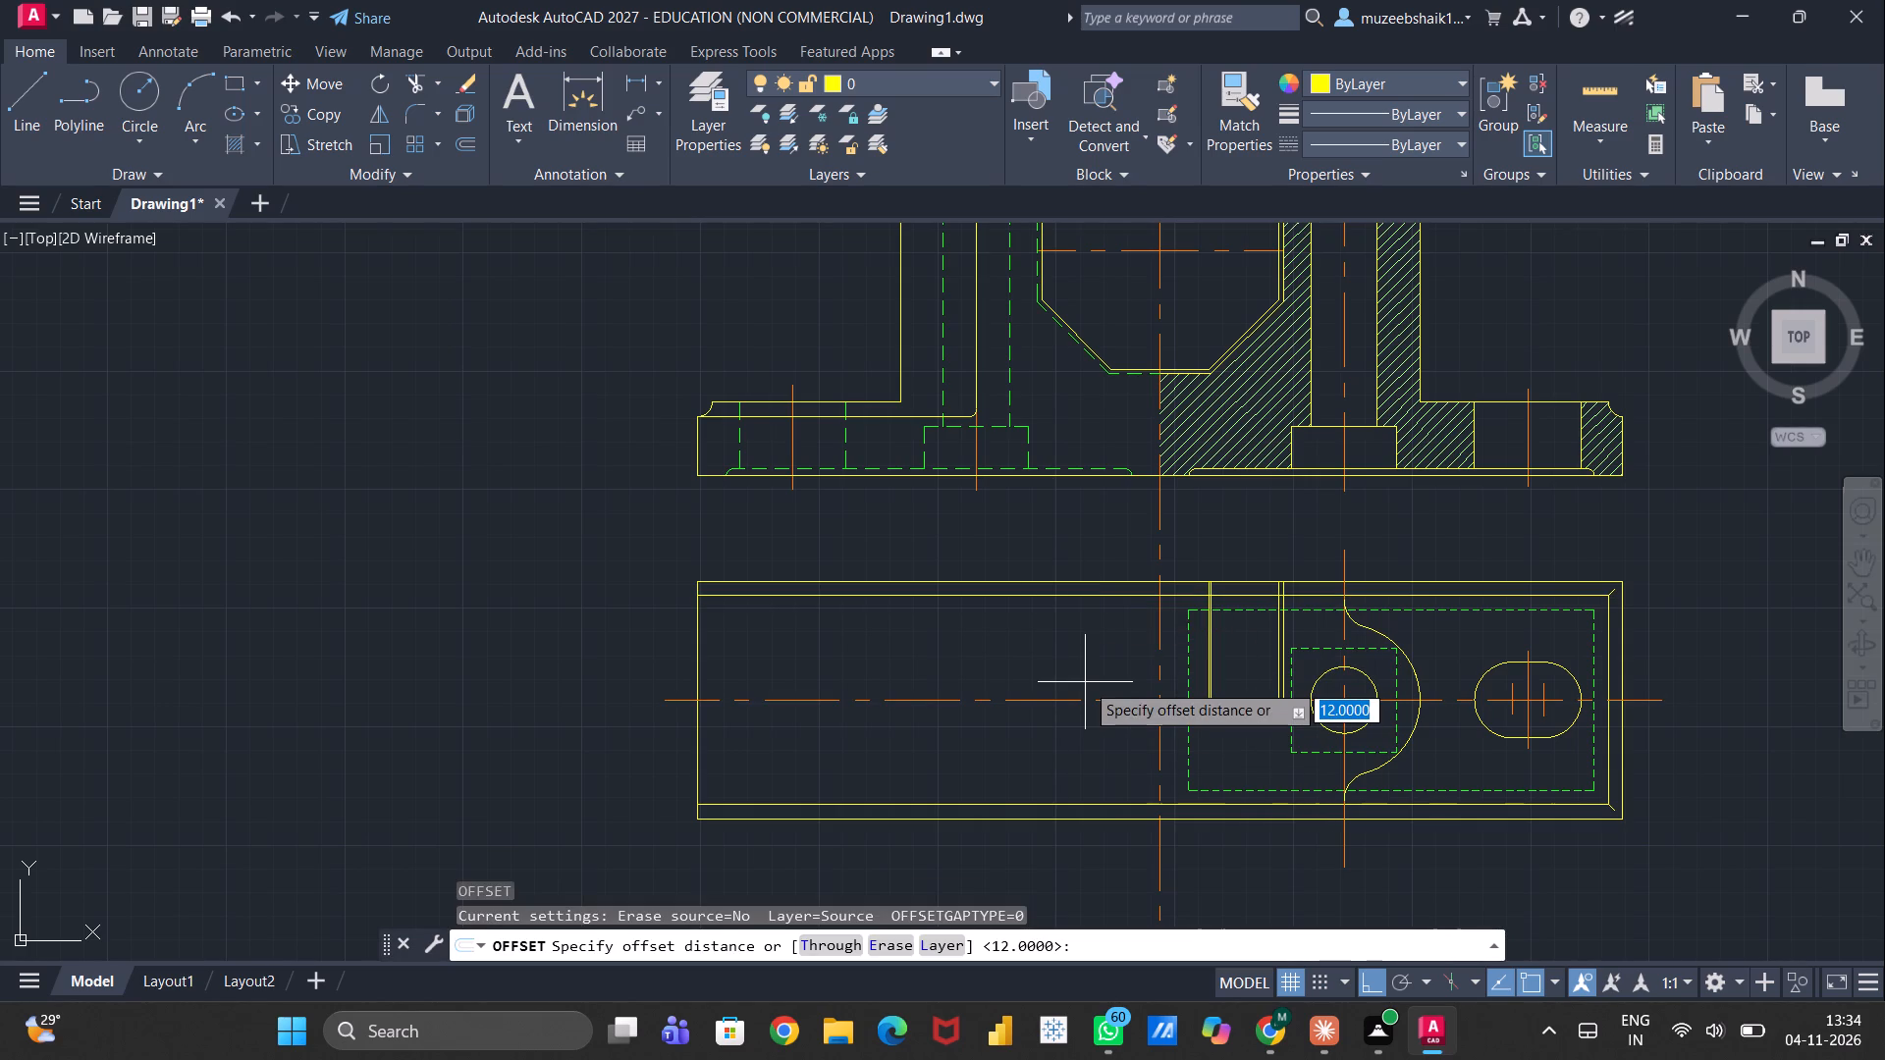
text(19)
key(Return)
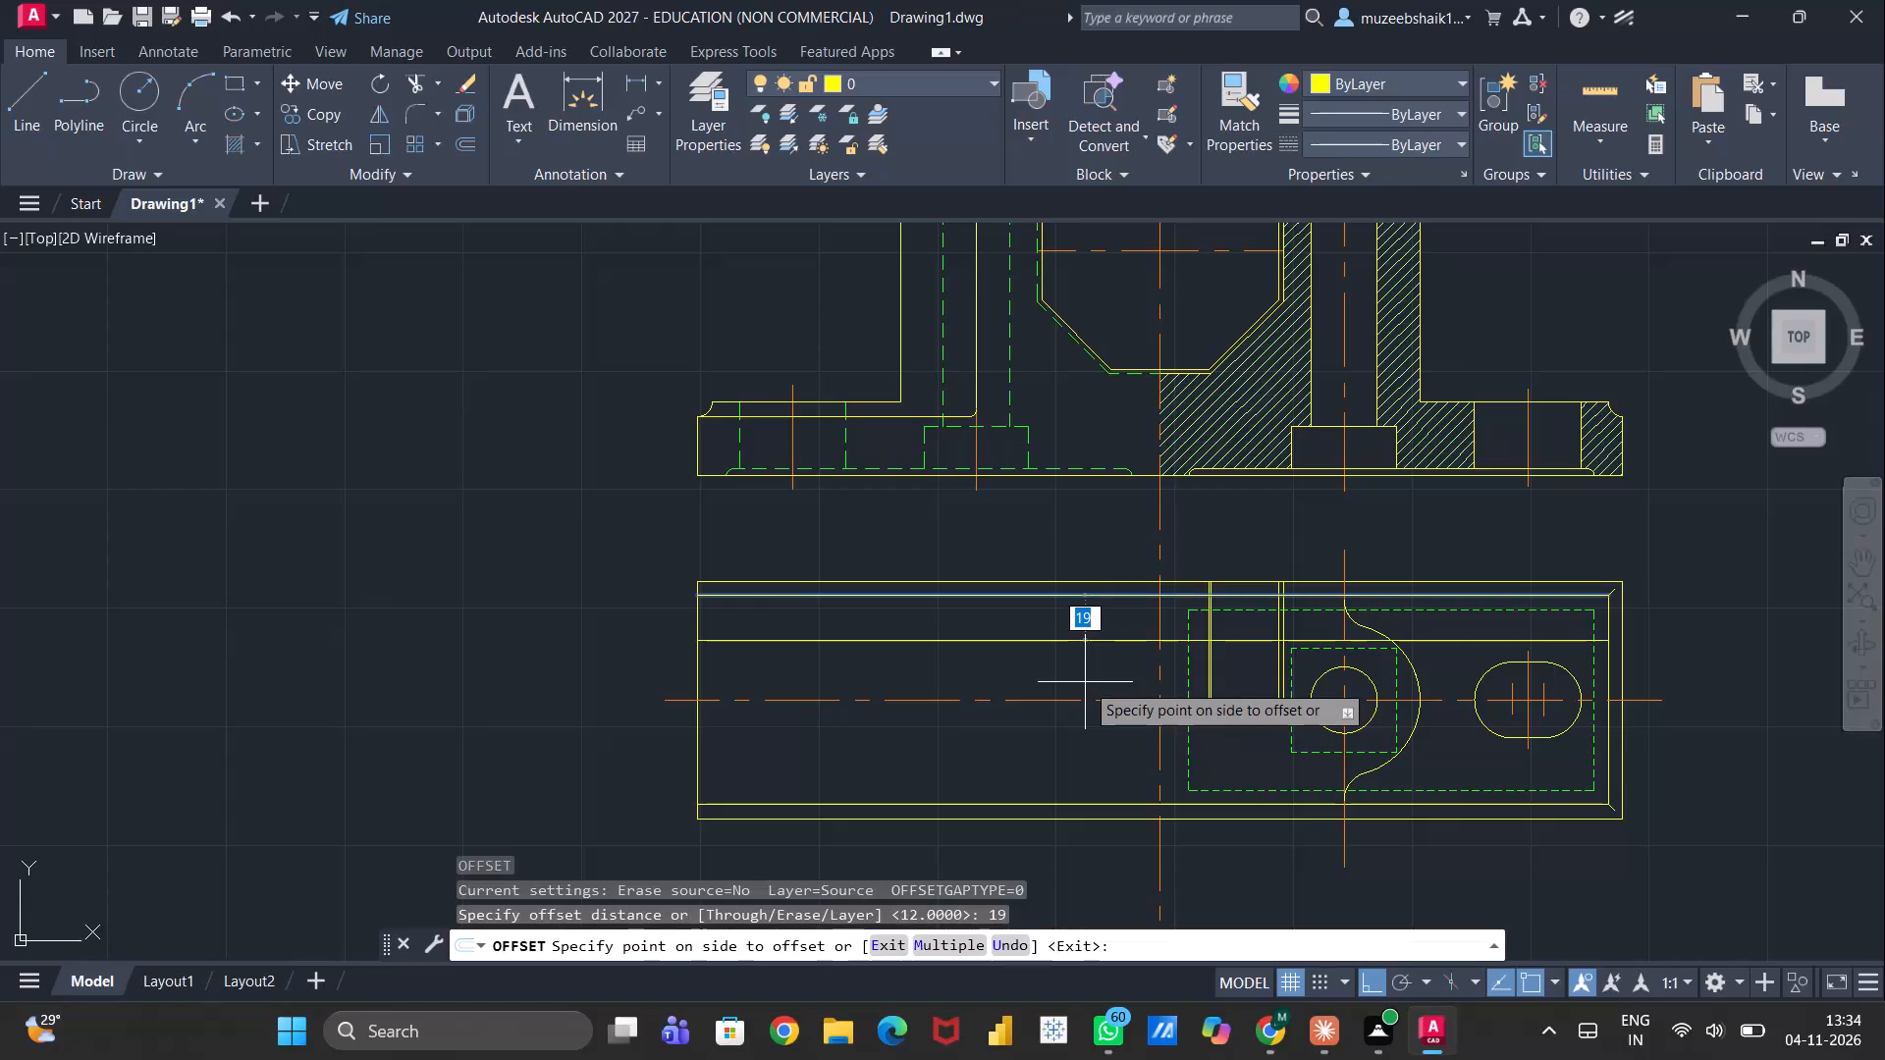
click(1052, 731)
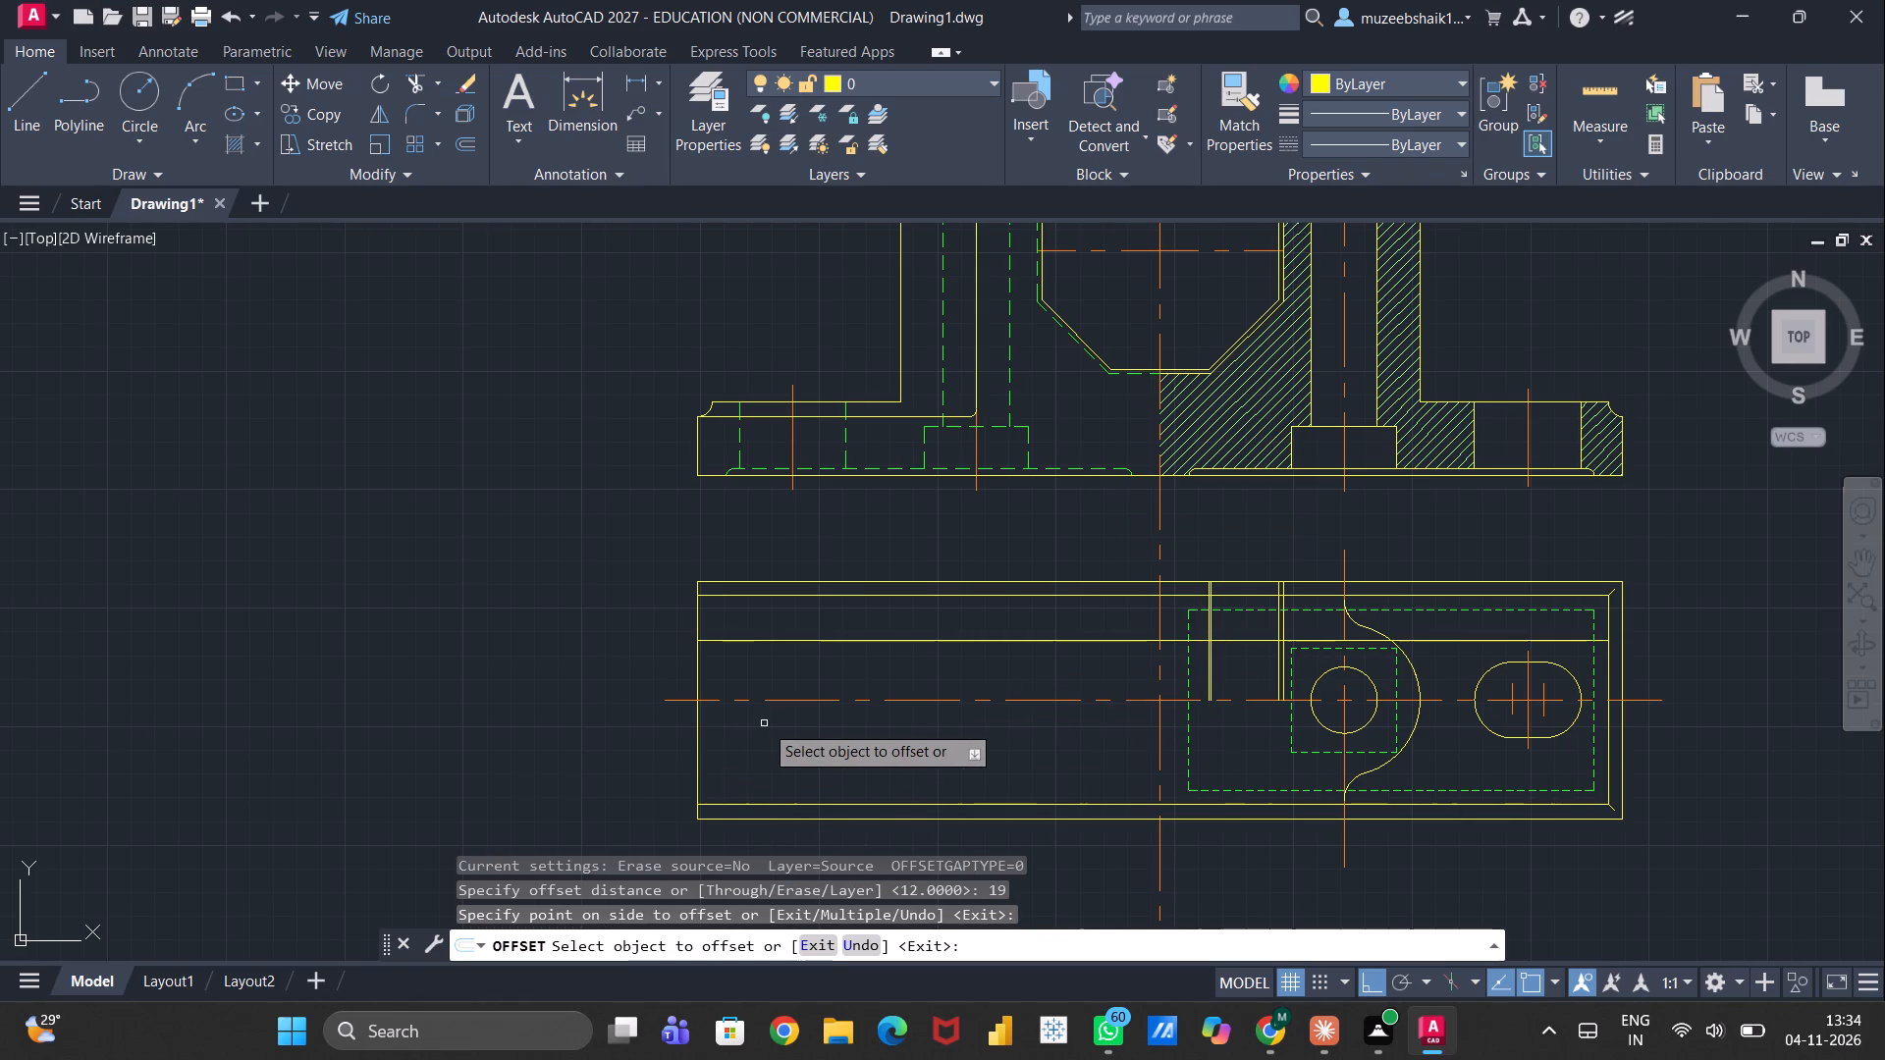
key(Escape)
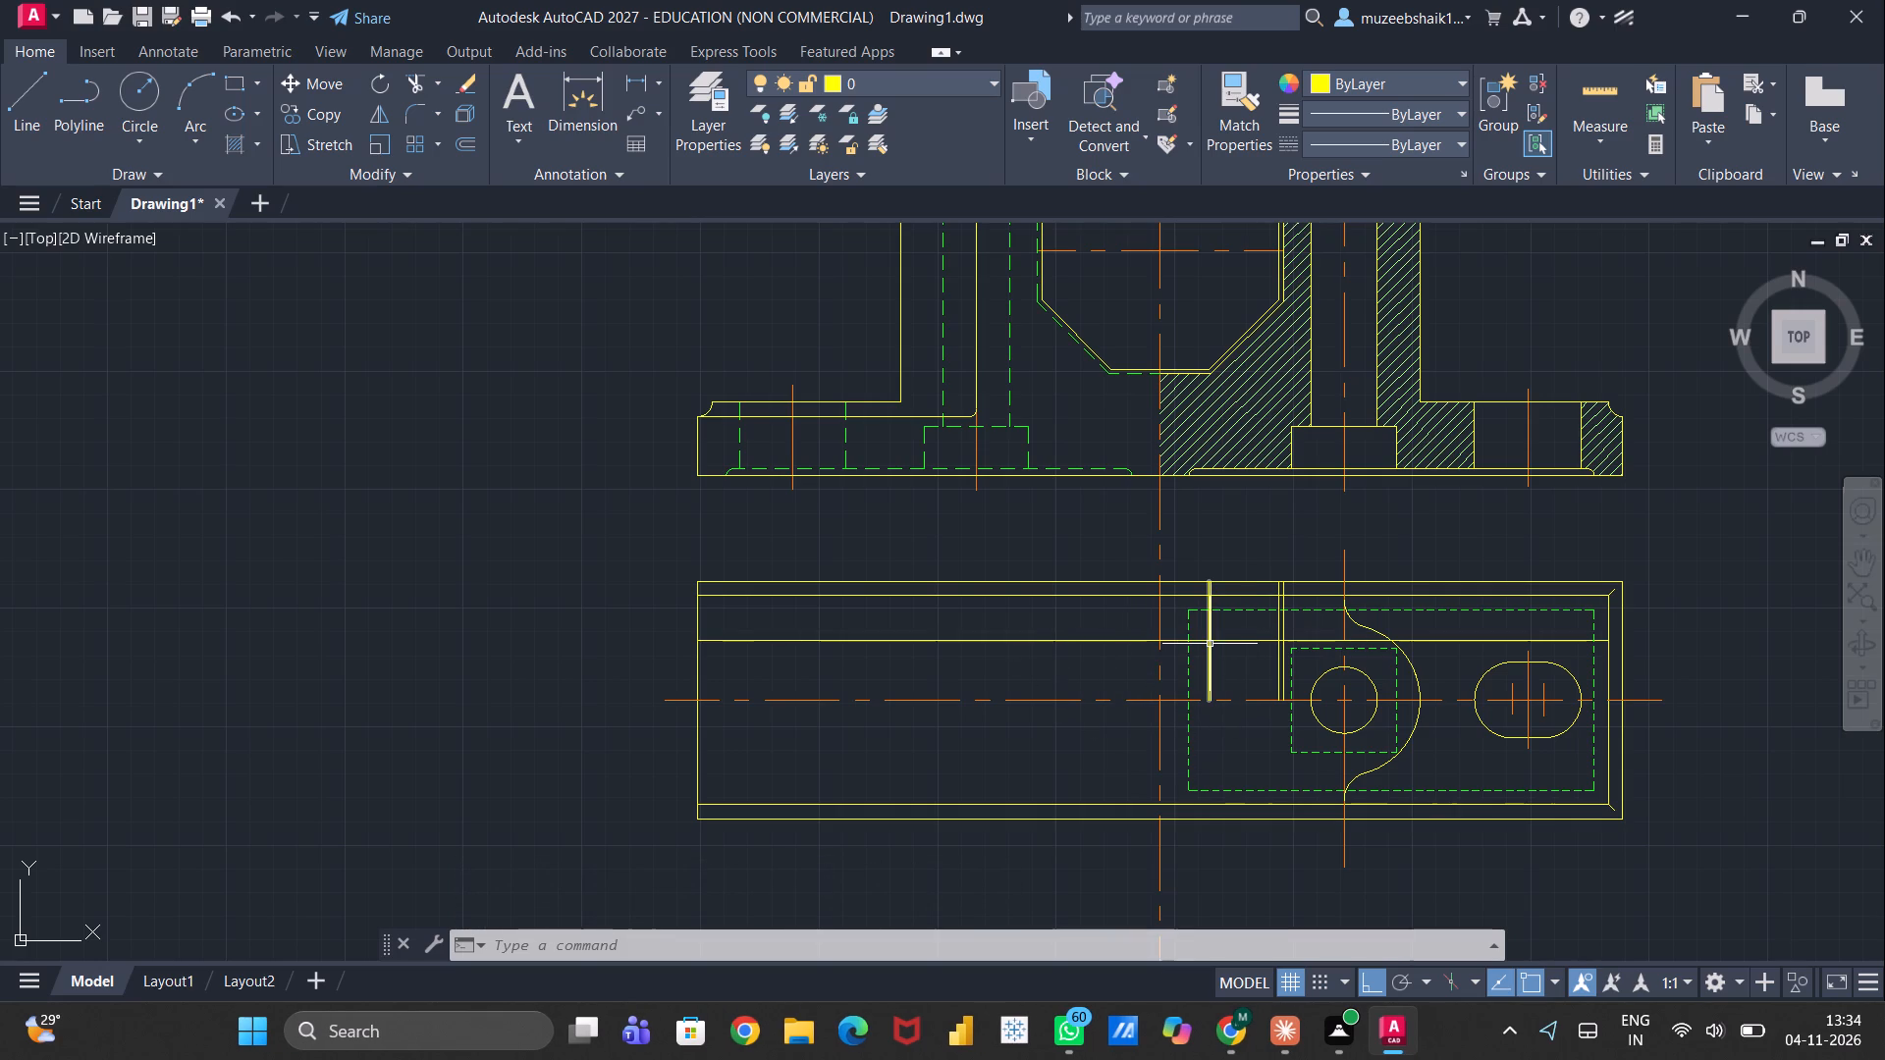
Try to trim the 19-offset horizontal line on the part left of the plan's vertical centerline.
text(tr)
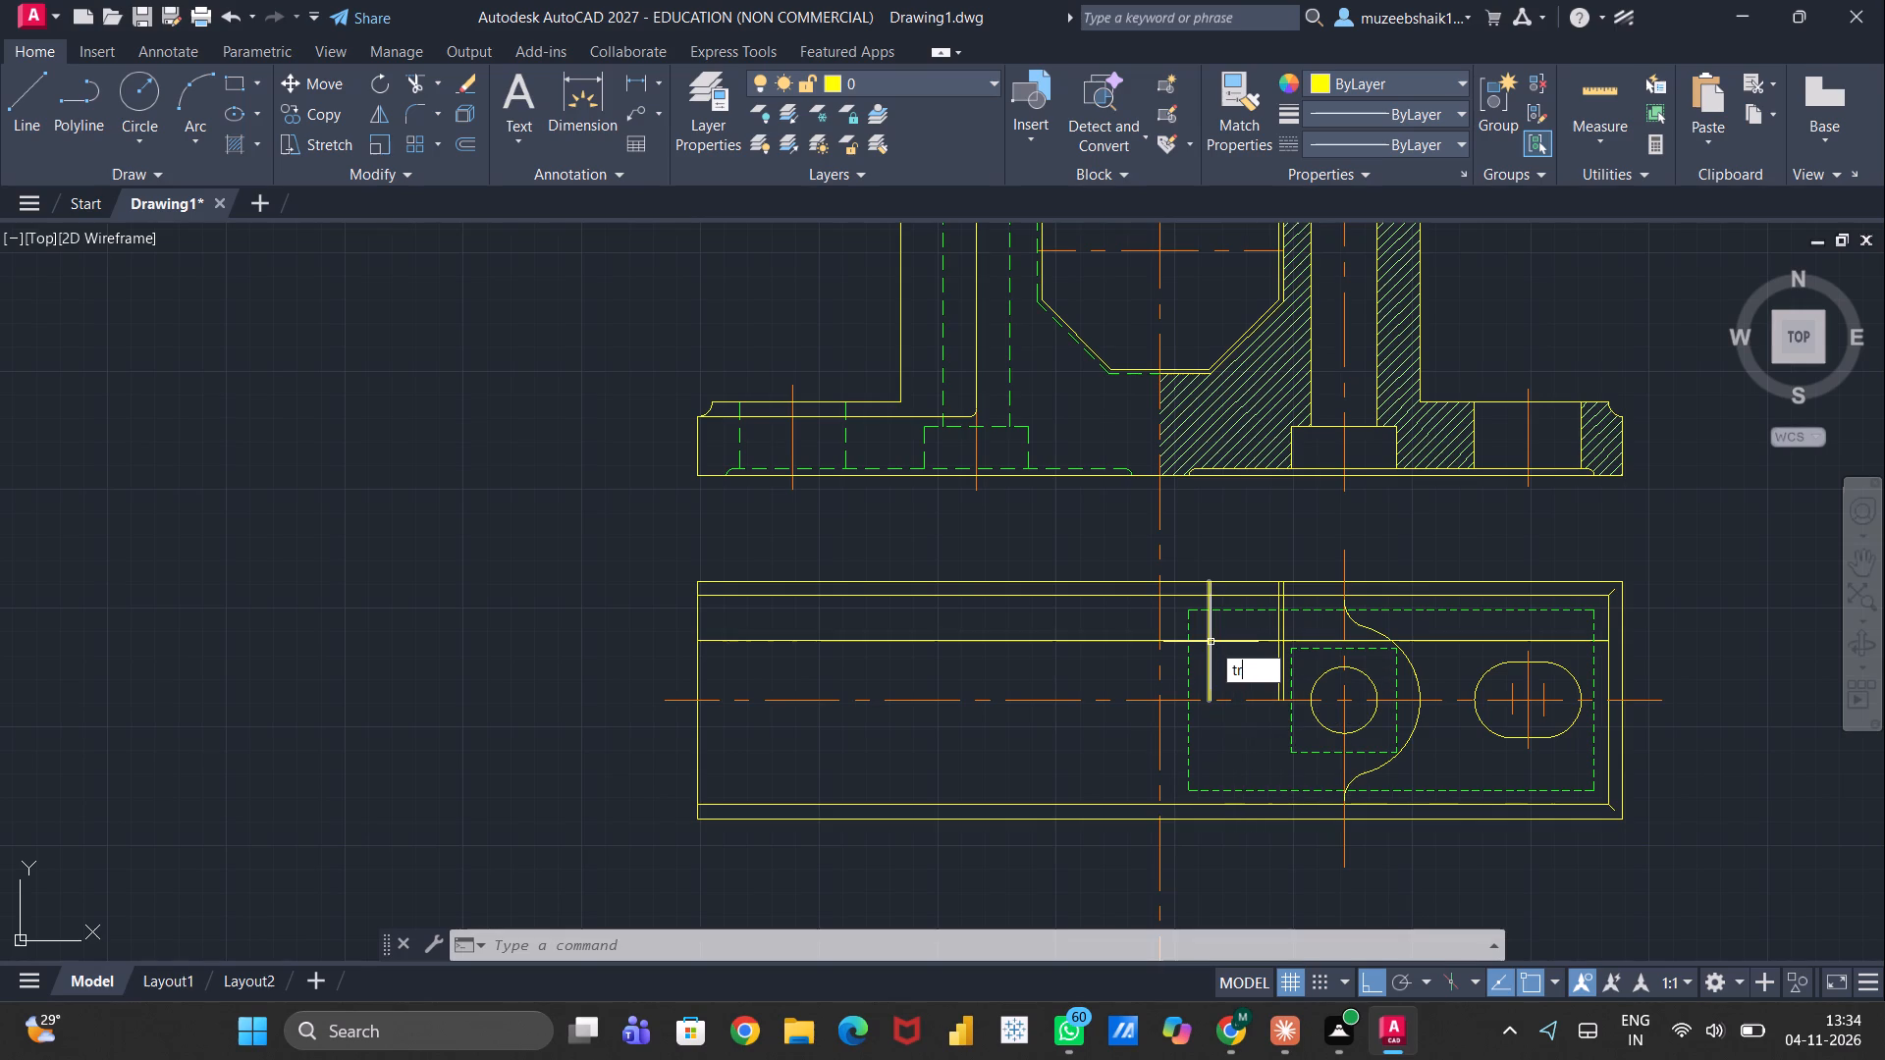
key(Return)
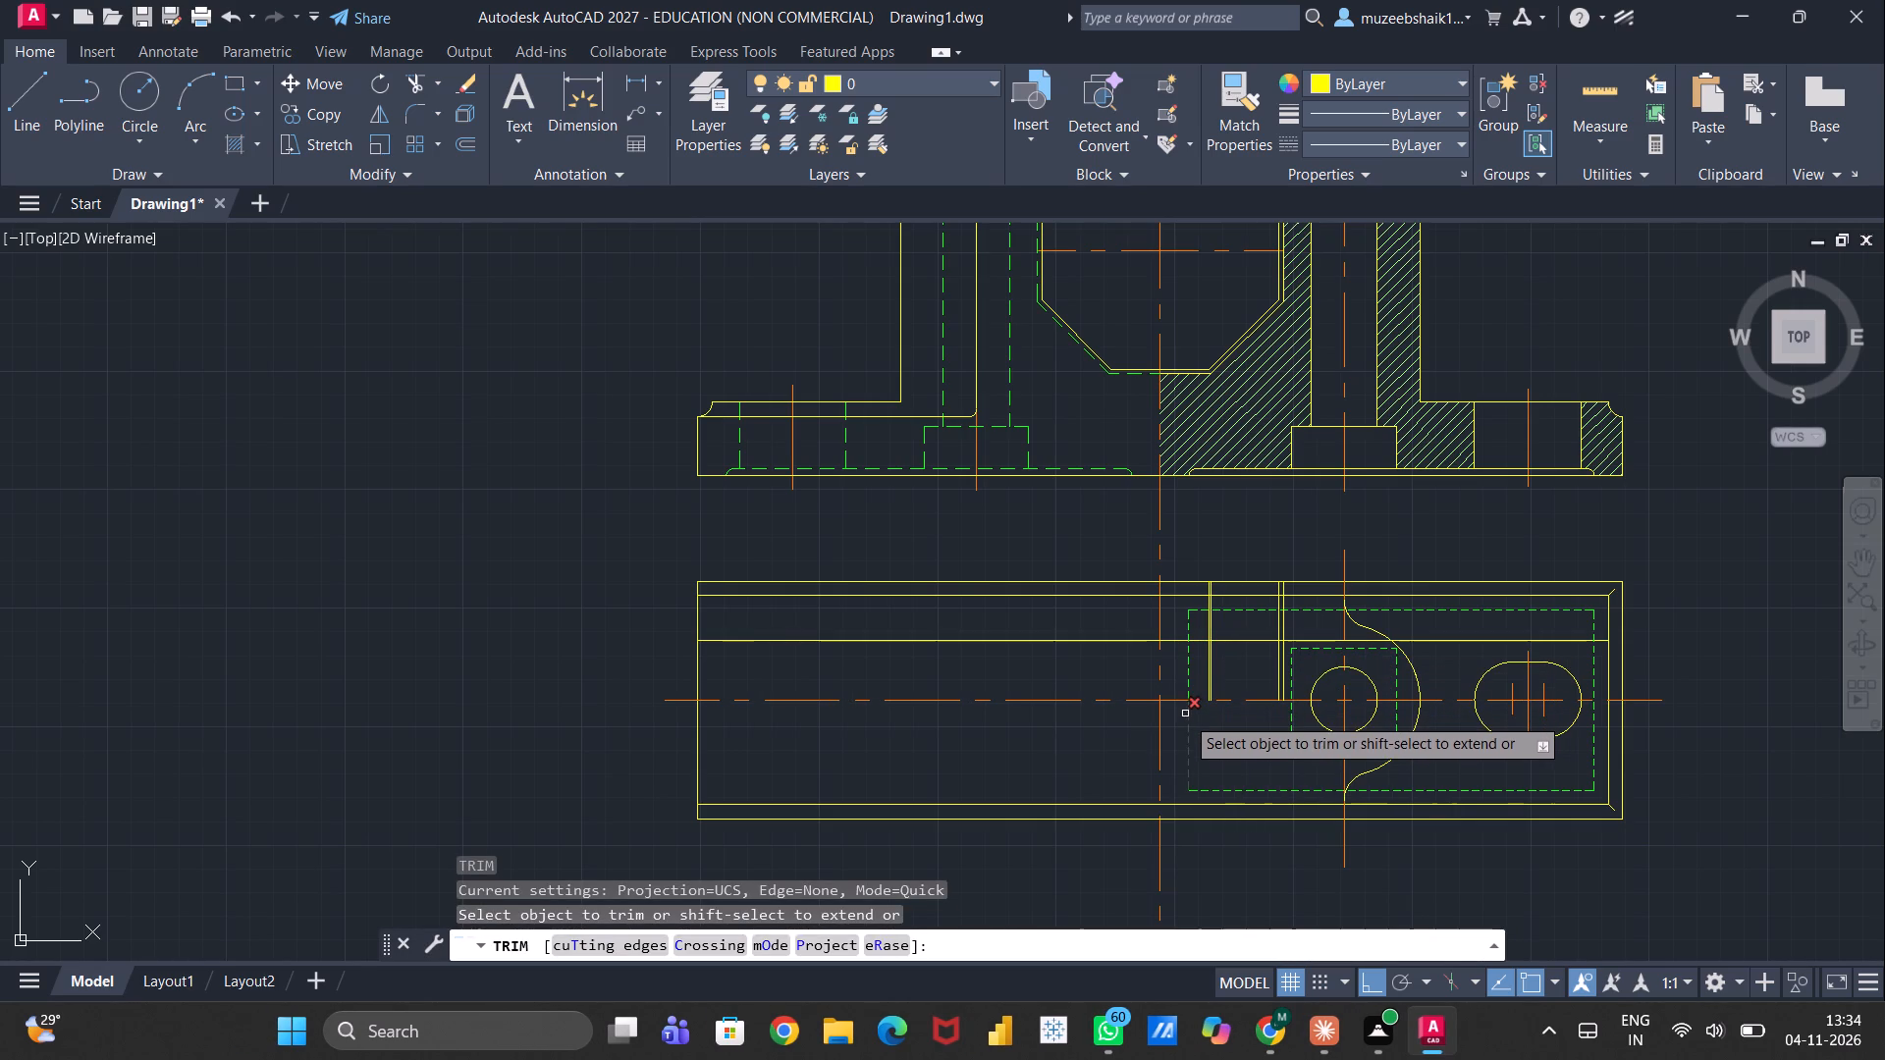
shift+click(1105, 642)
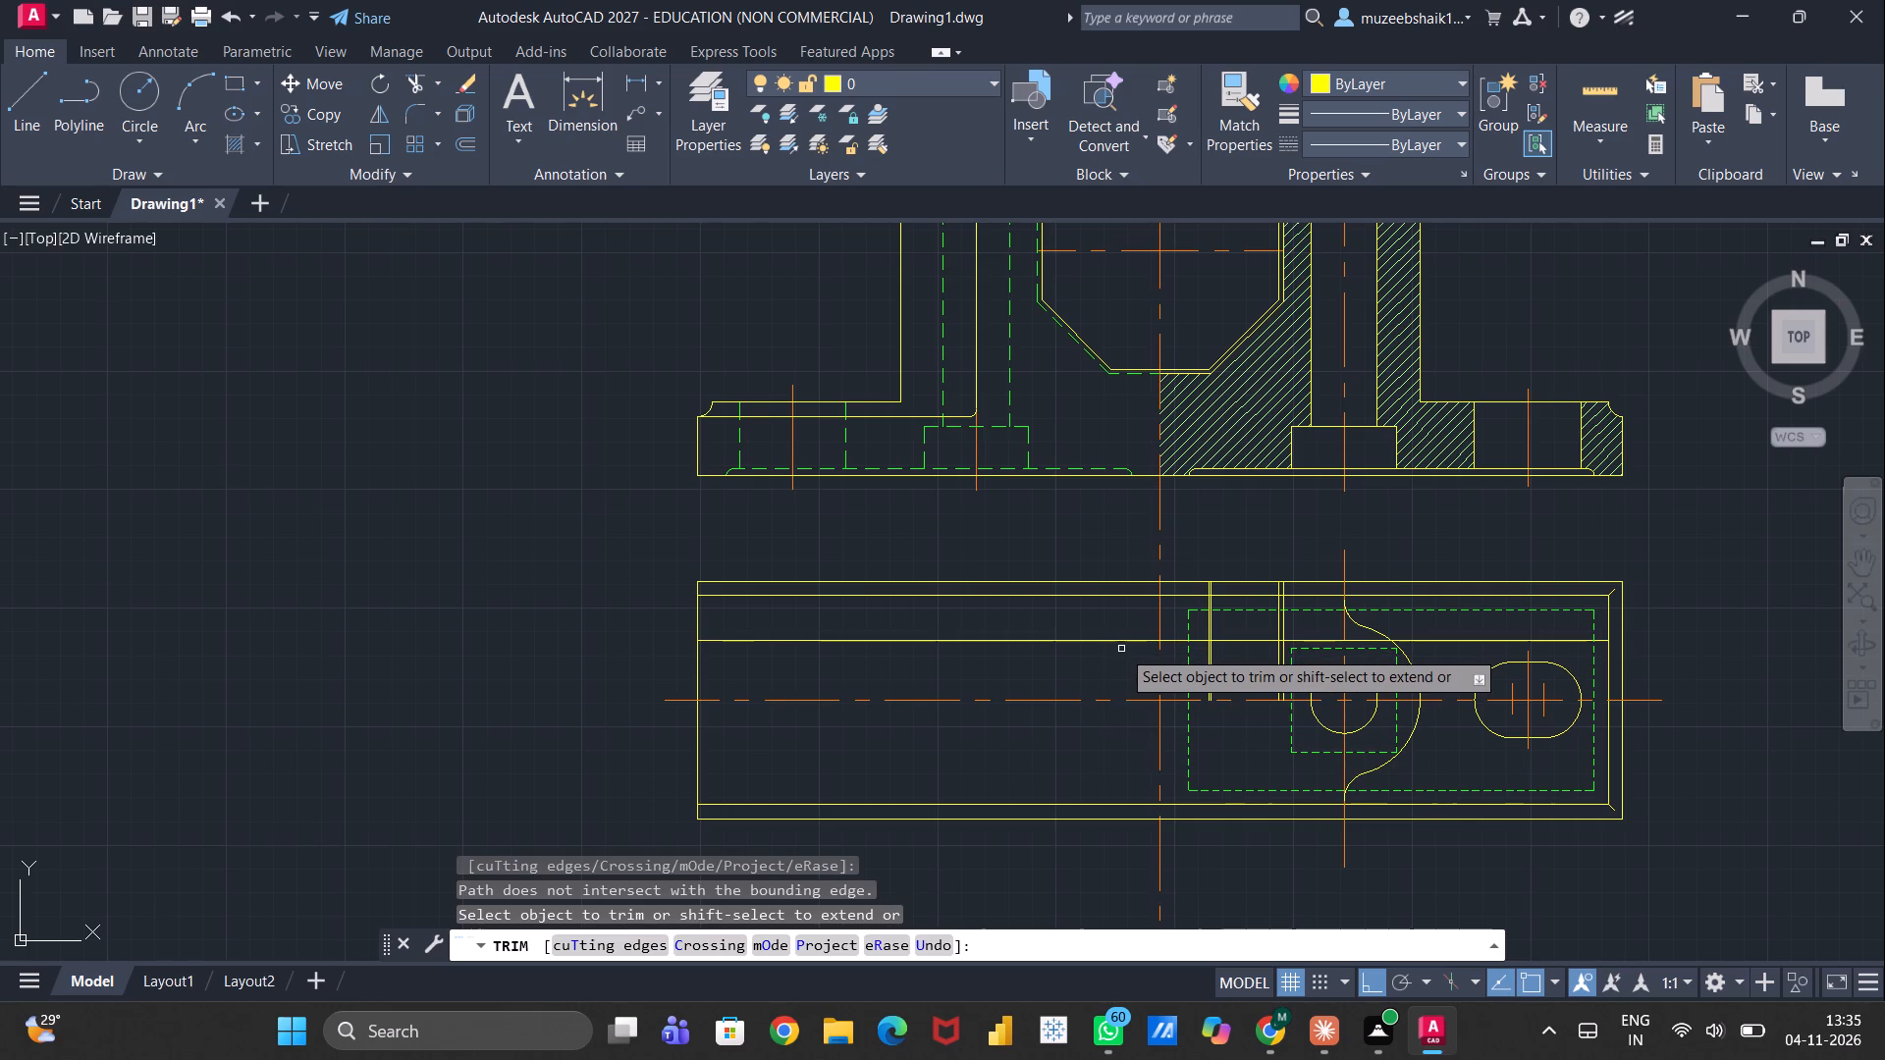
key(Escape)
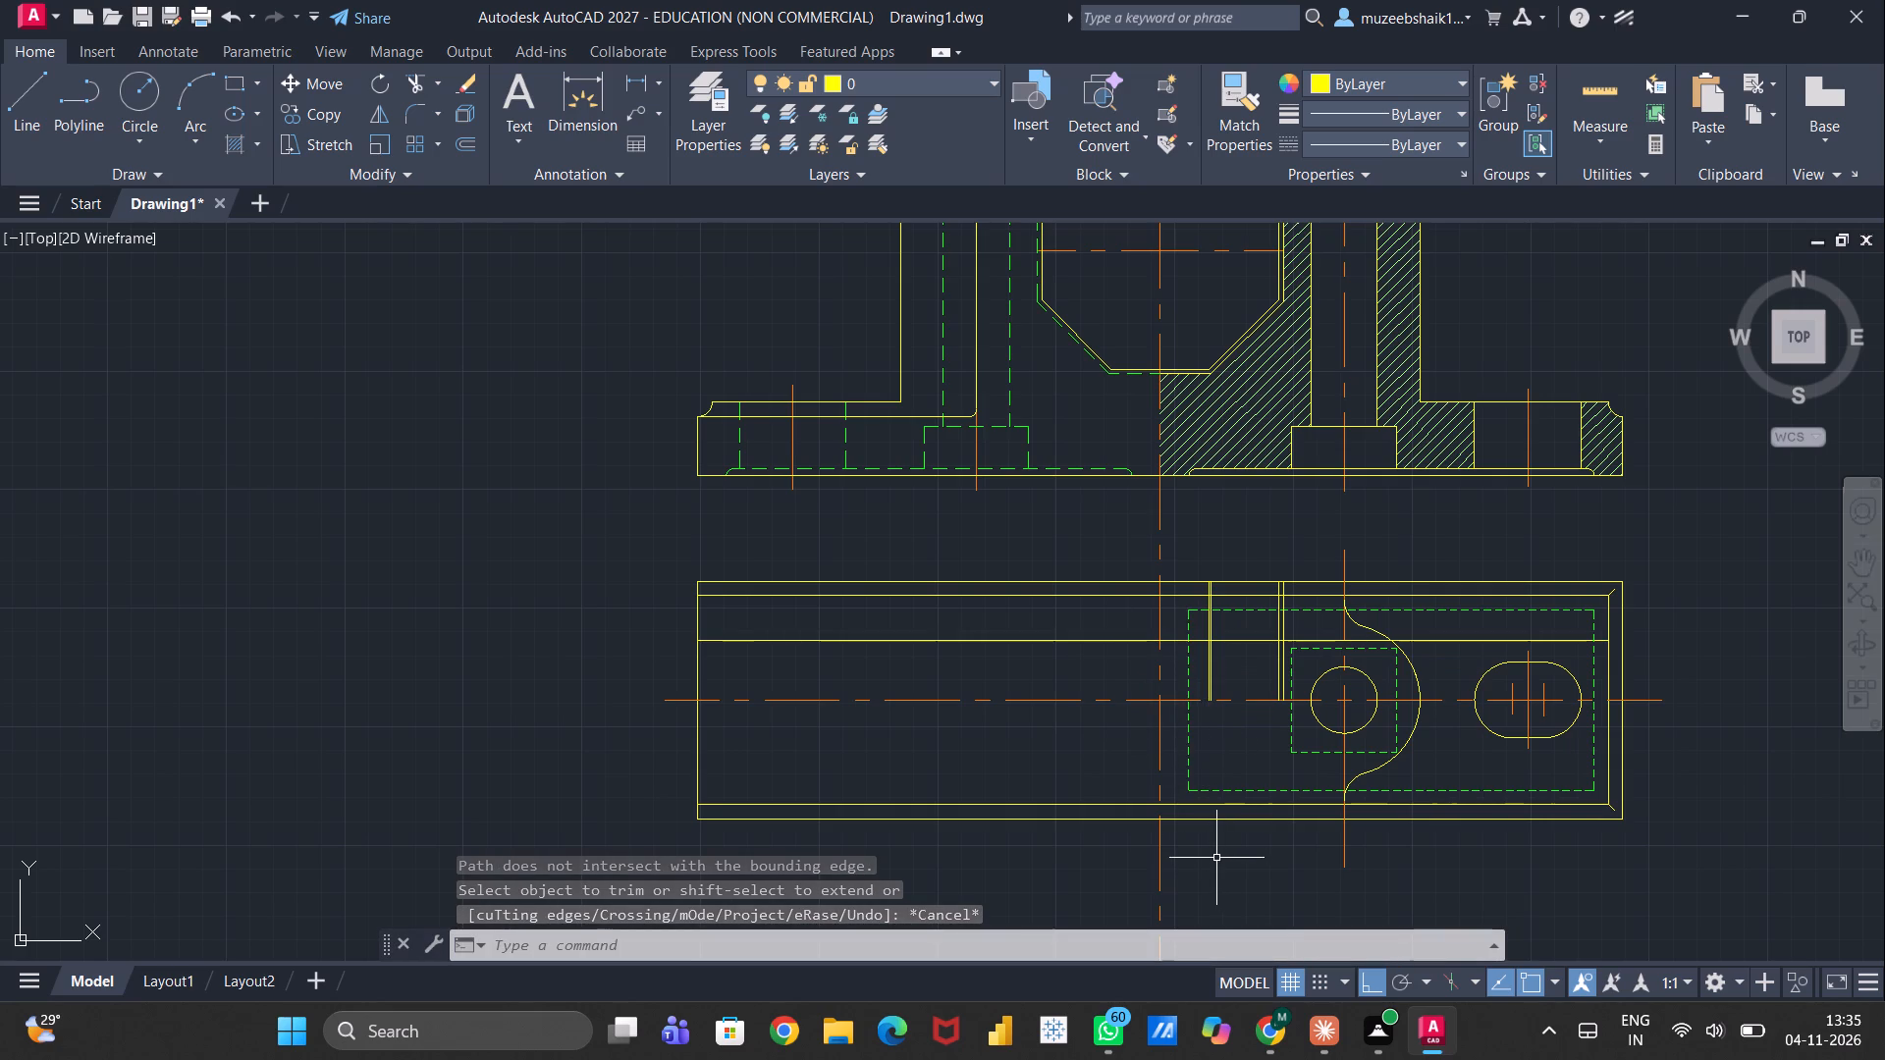
Trim the left line of both projected pocket-line pairs in the plan, below the 19-offset horizontal line.
scroll(1216, 684, up, 2)
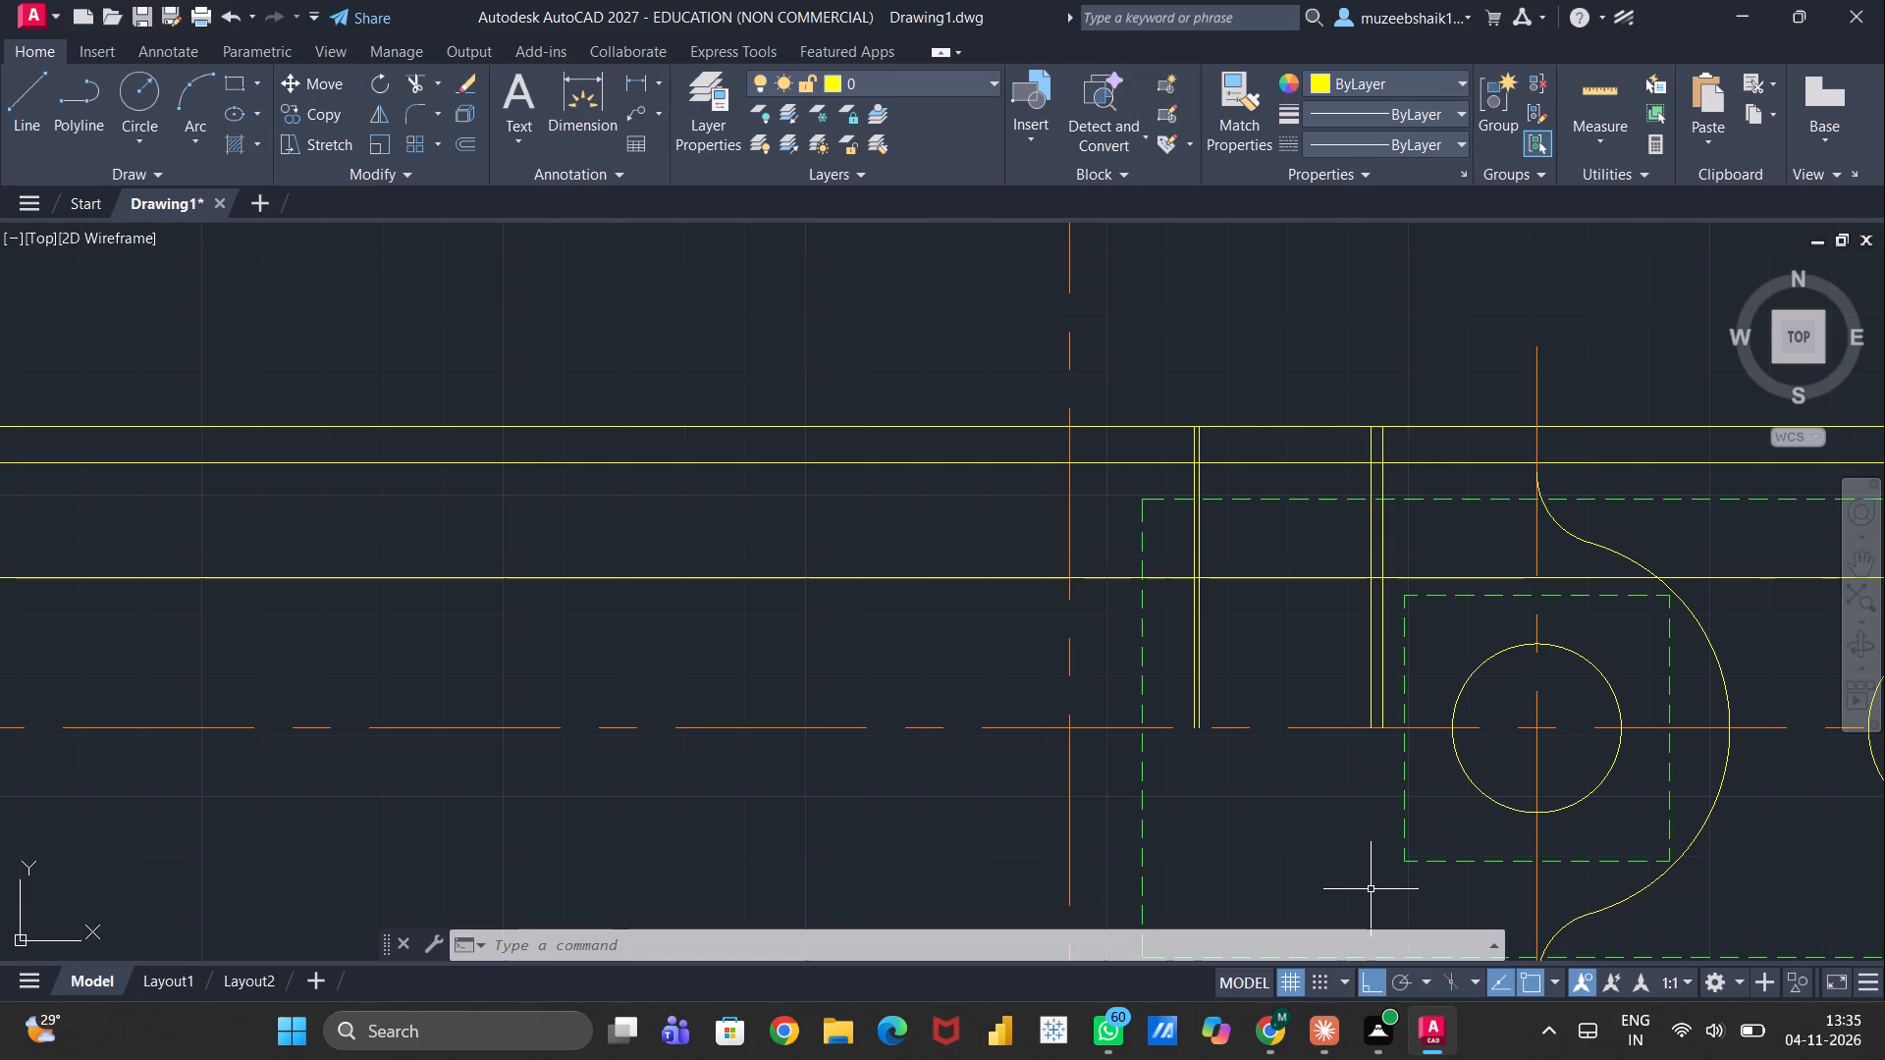
text(tr)
key(Return)
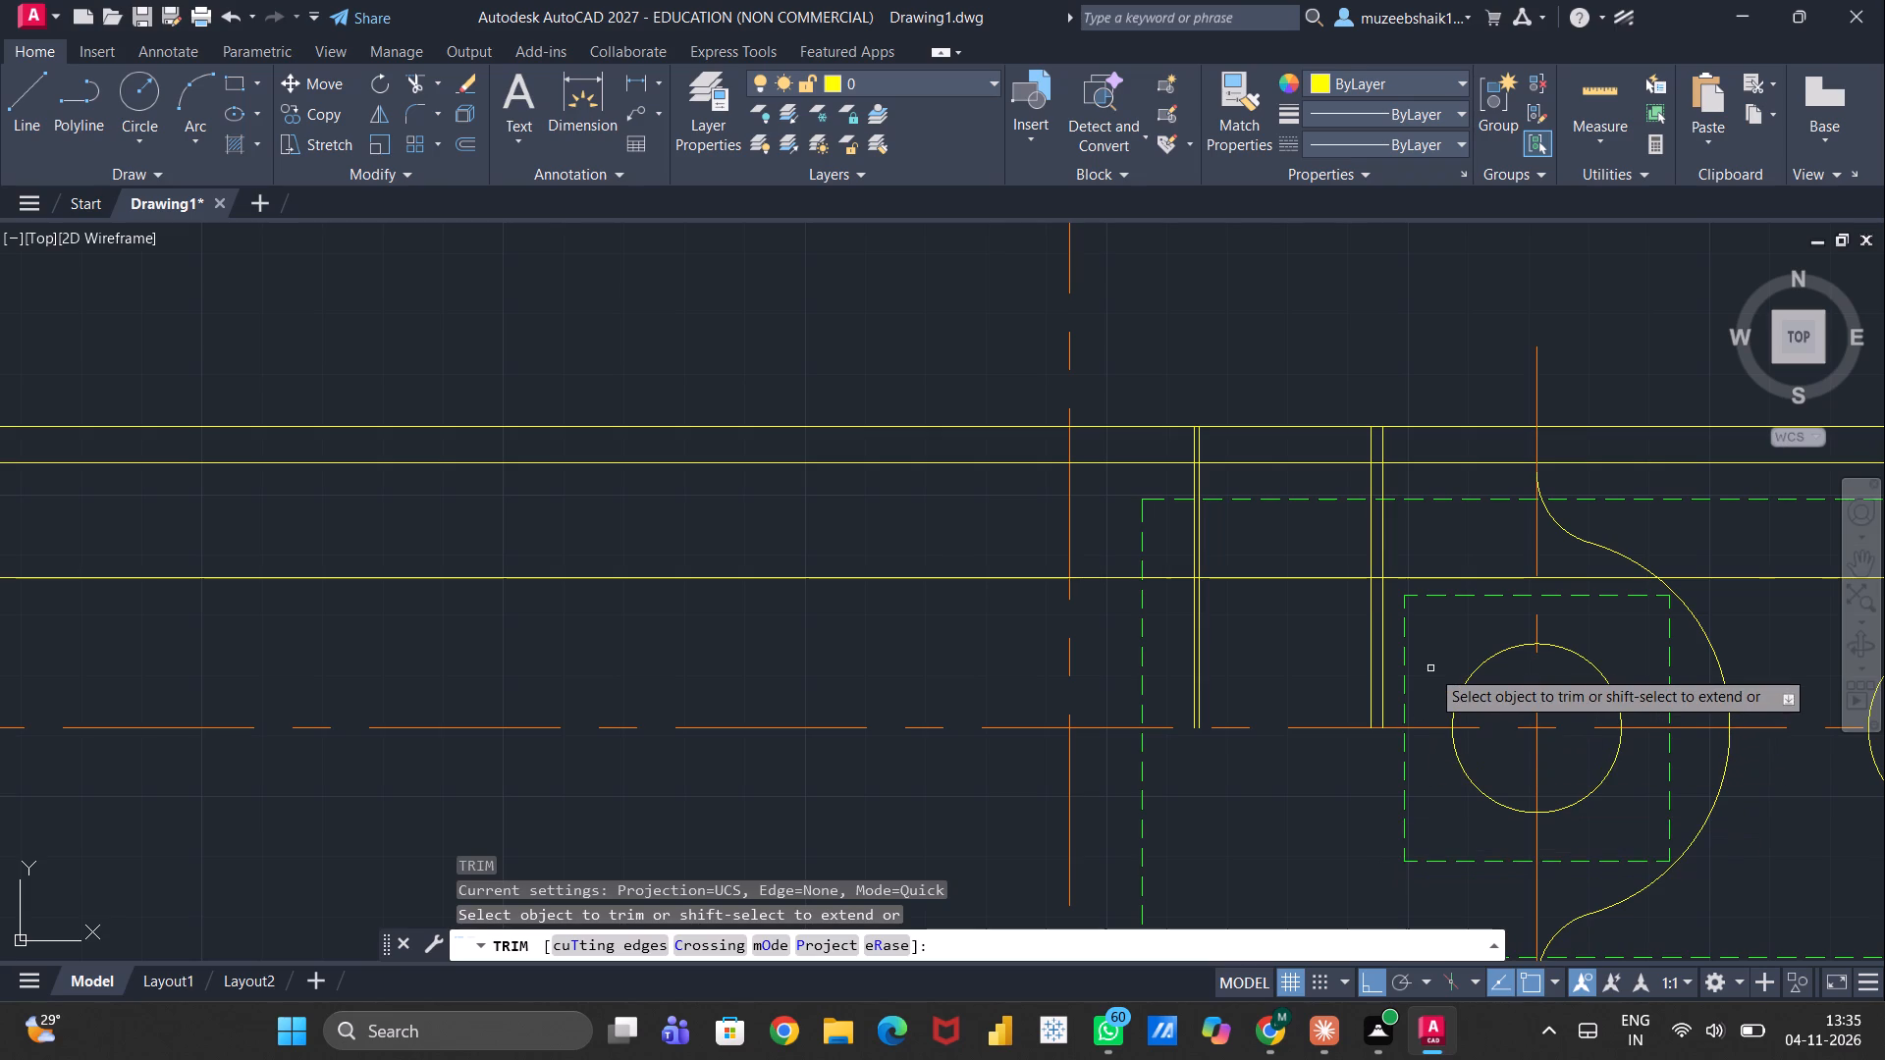
click(1370, 660)
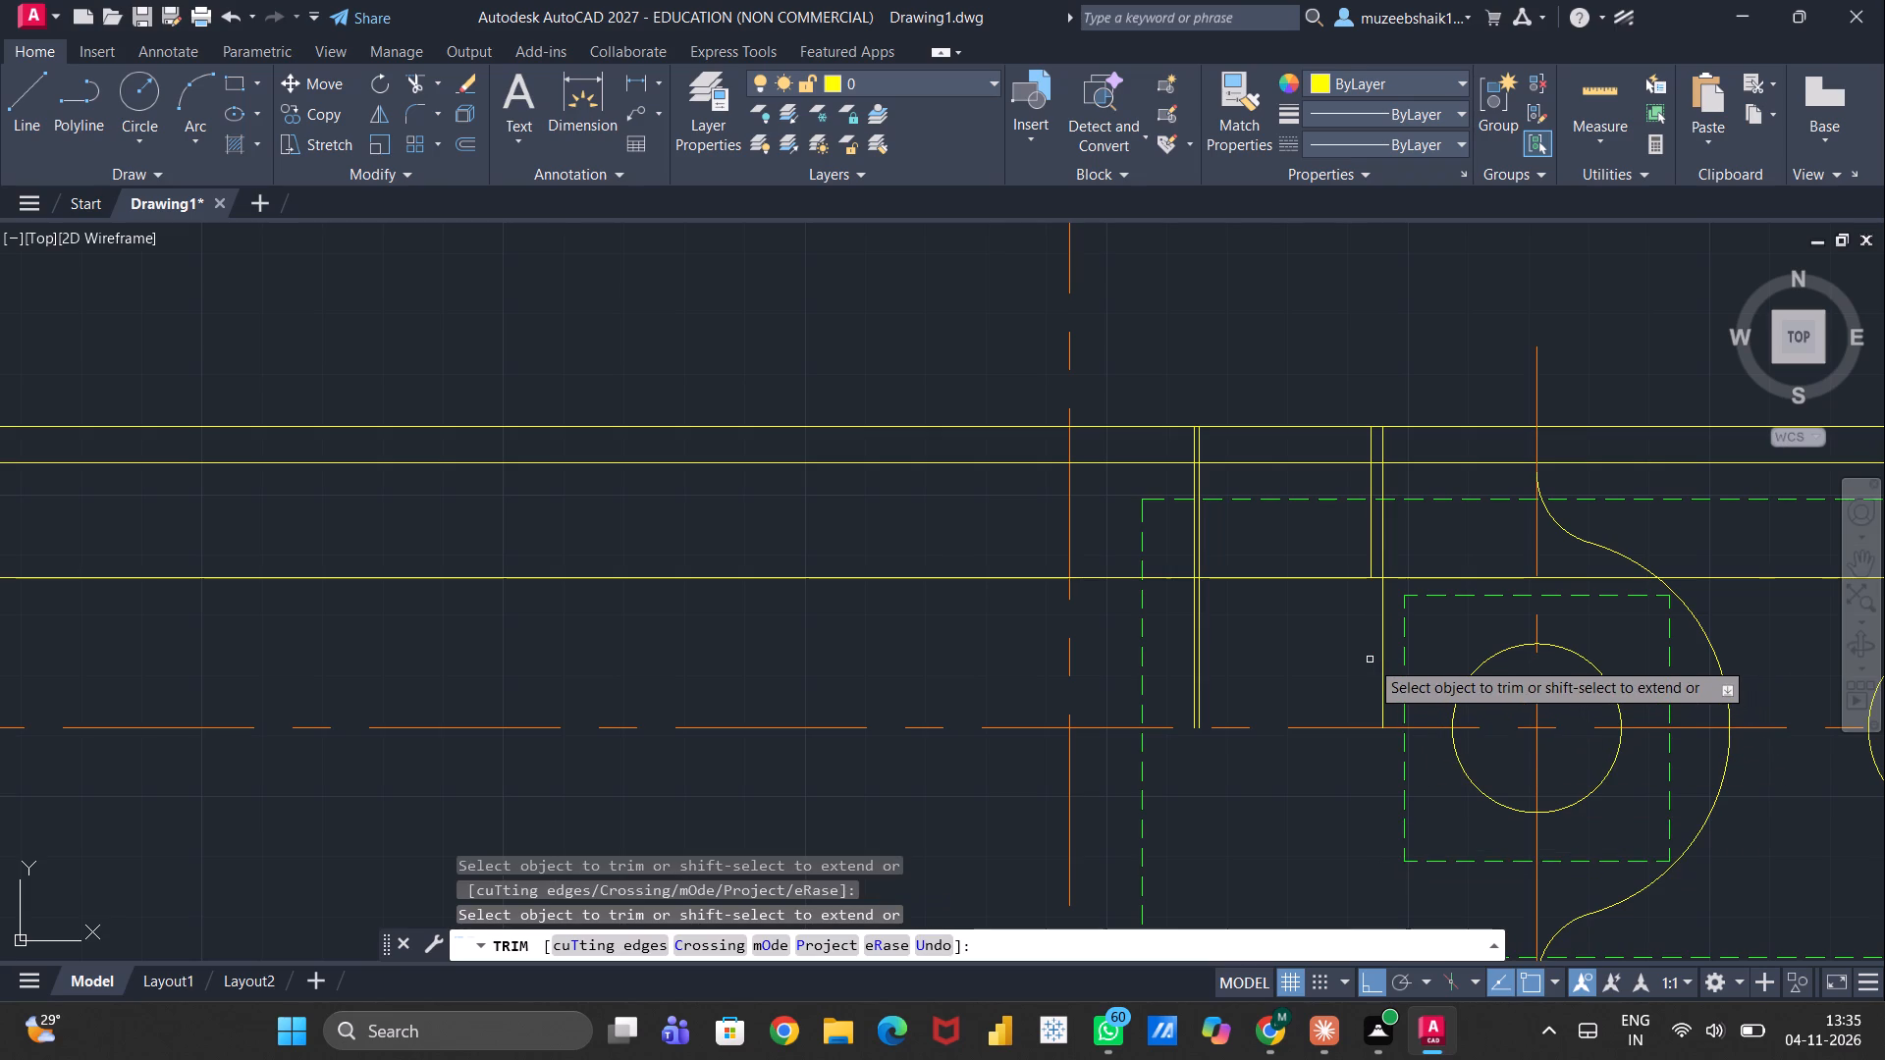
click(1193, 614)
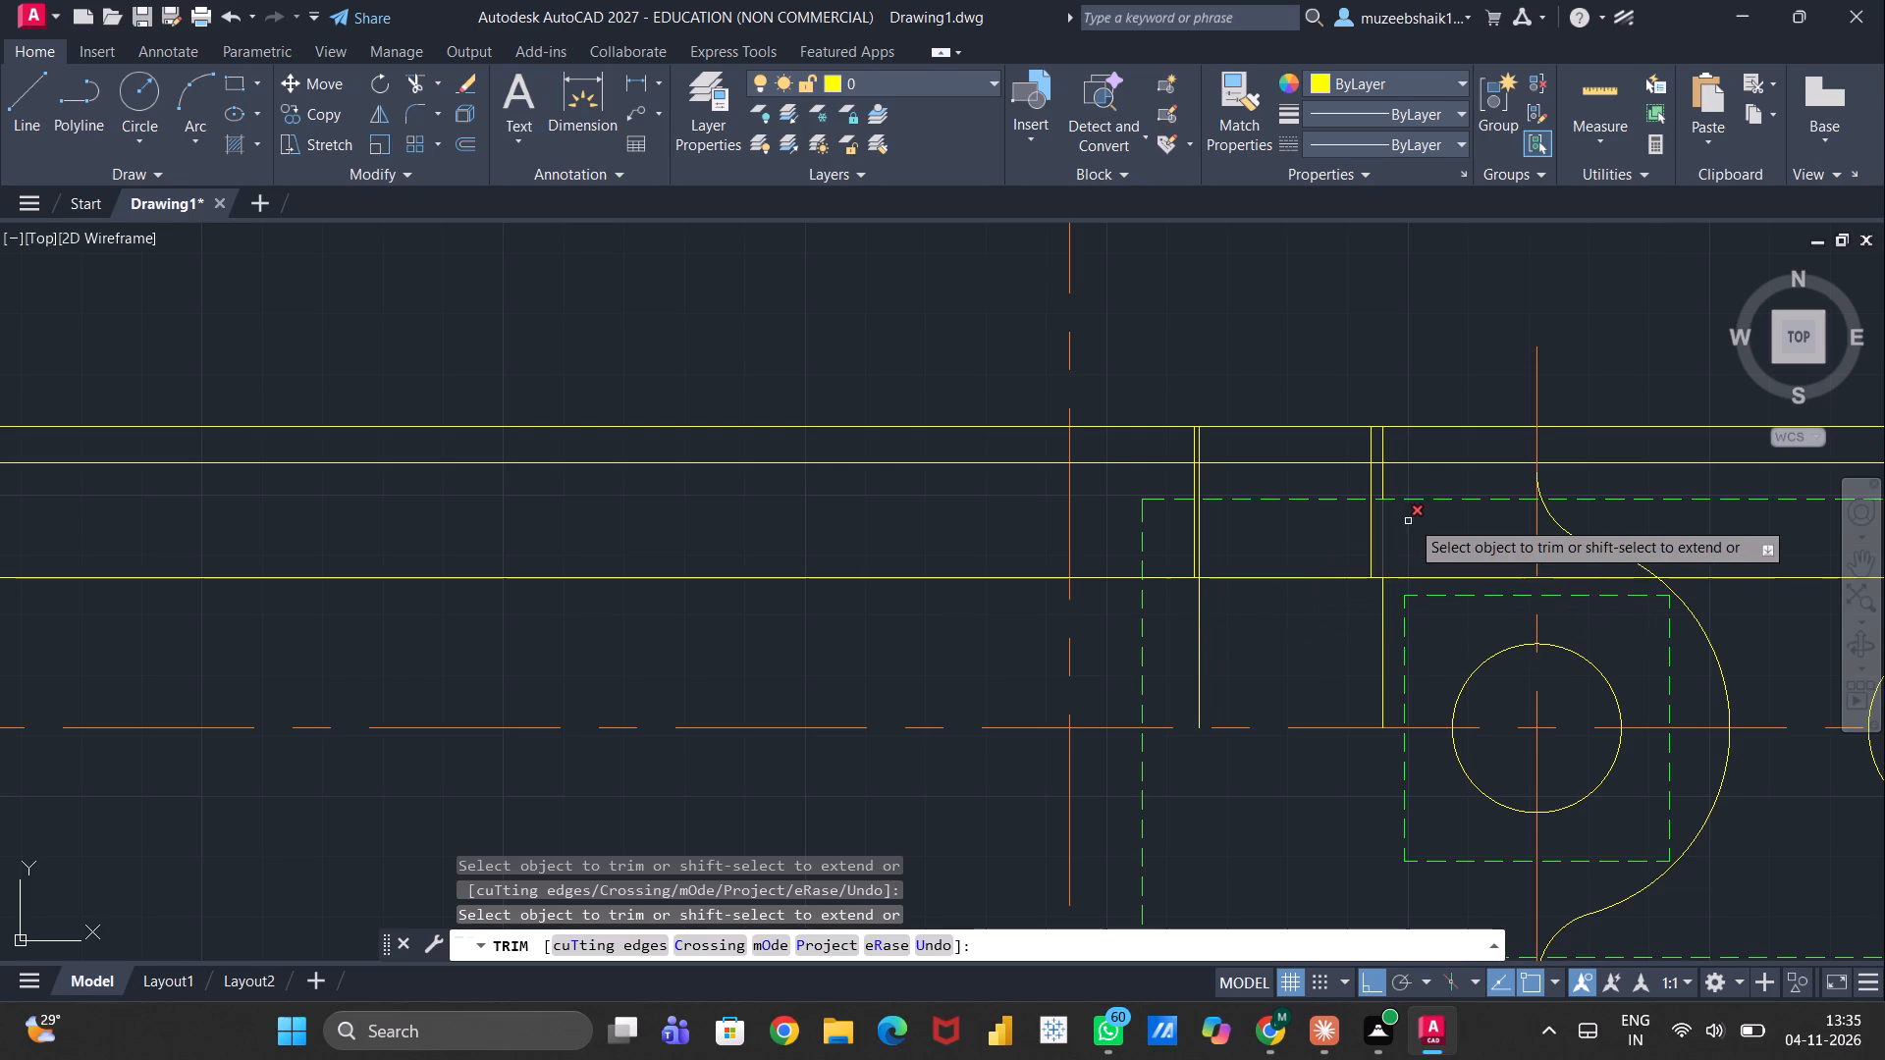
Trim the right line of both projected pocket-line pairs between the plan's top edge and the 19-offset horizontal line.
click(1384, 528)
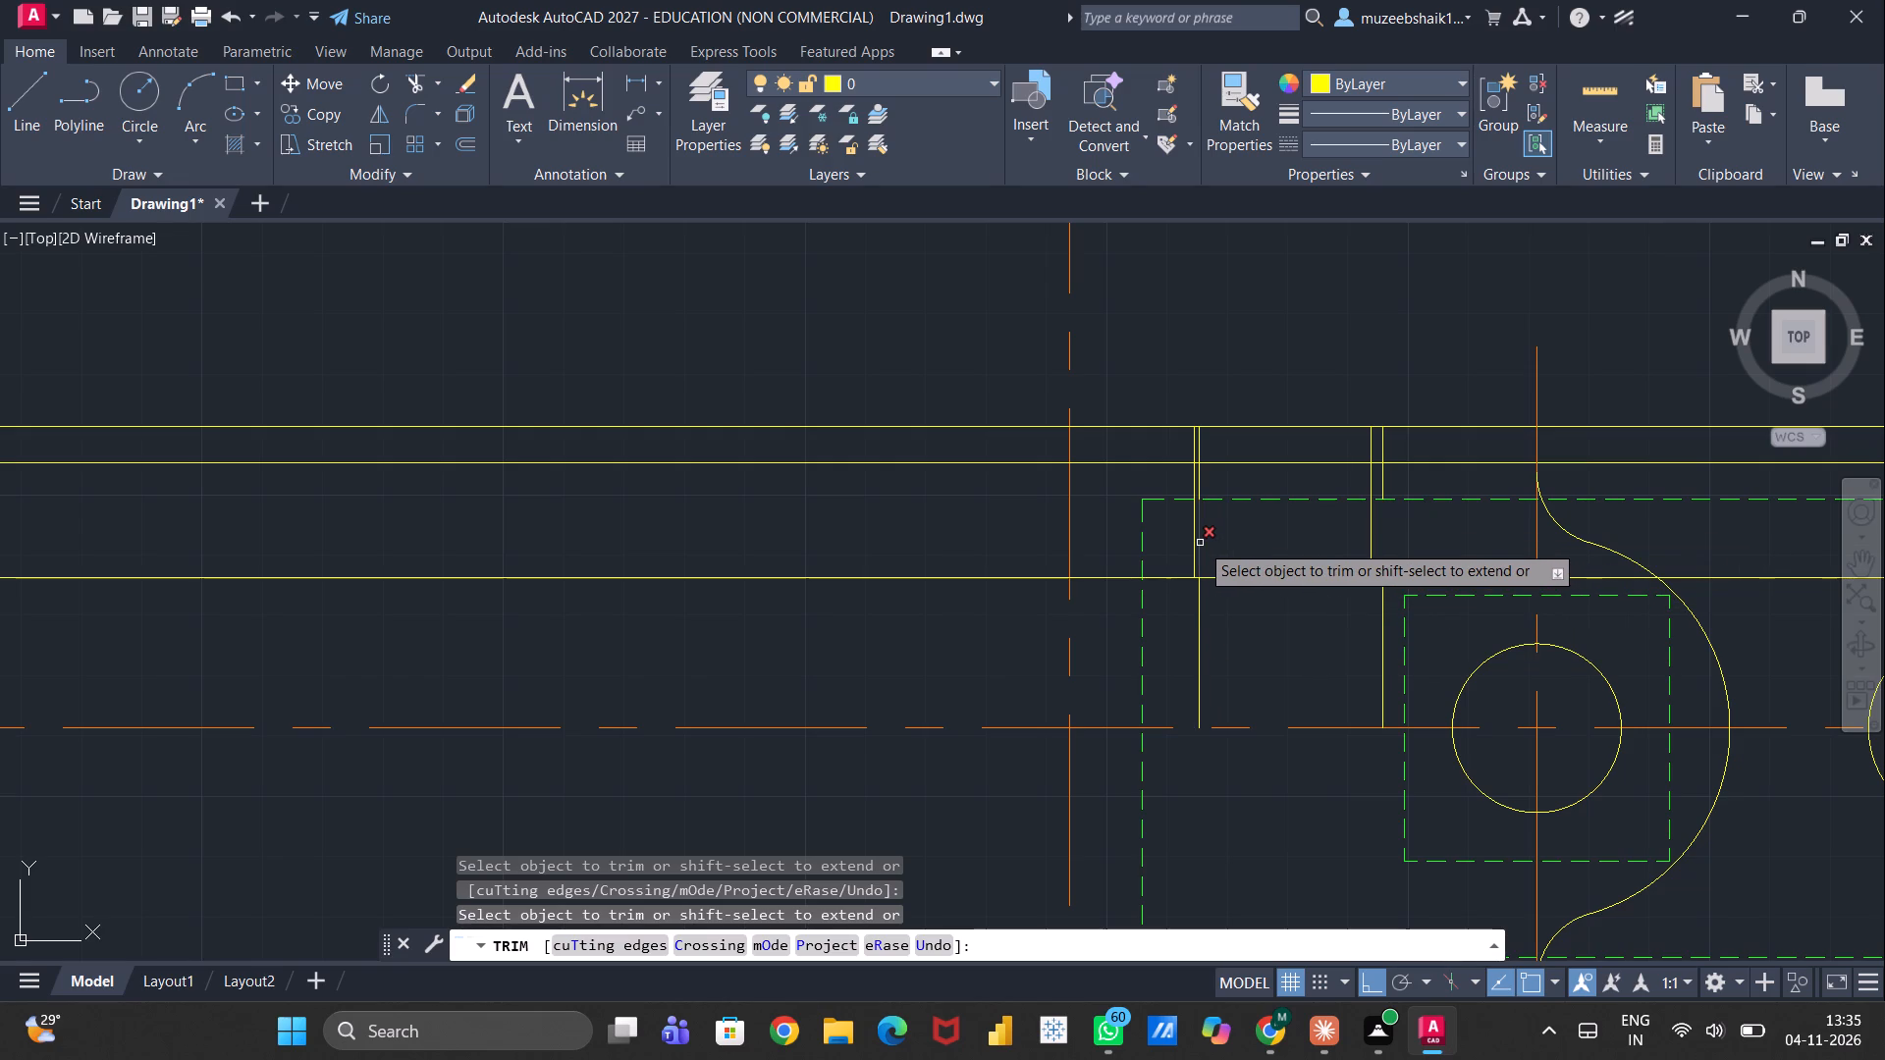
click(1200, 543)
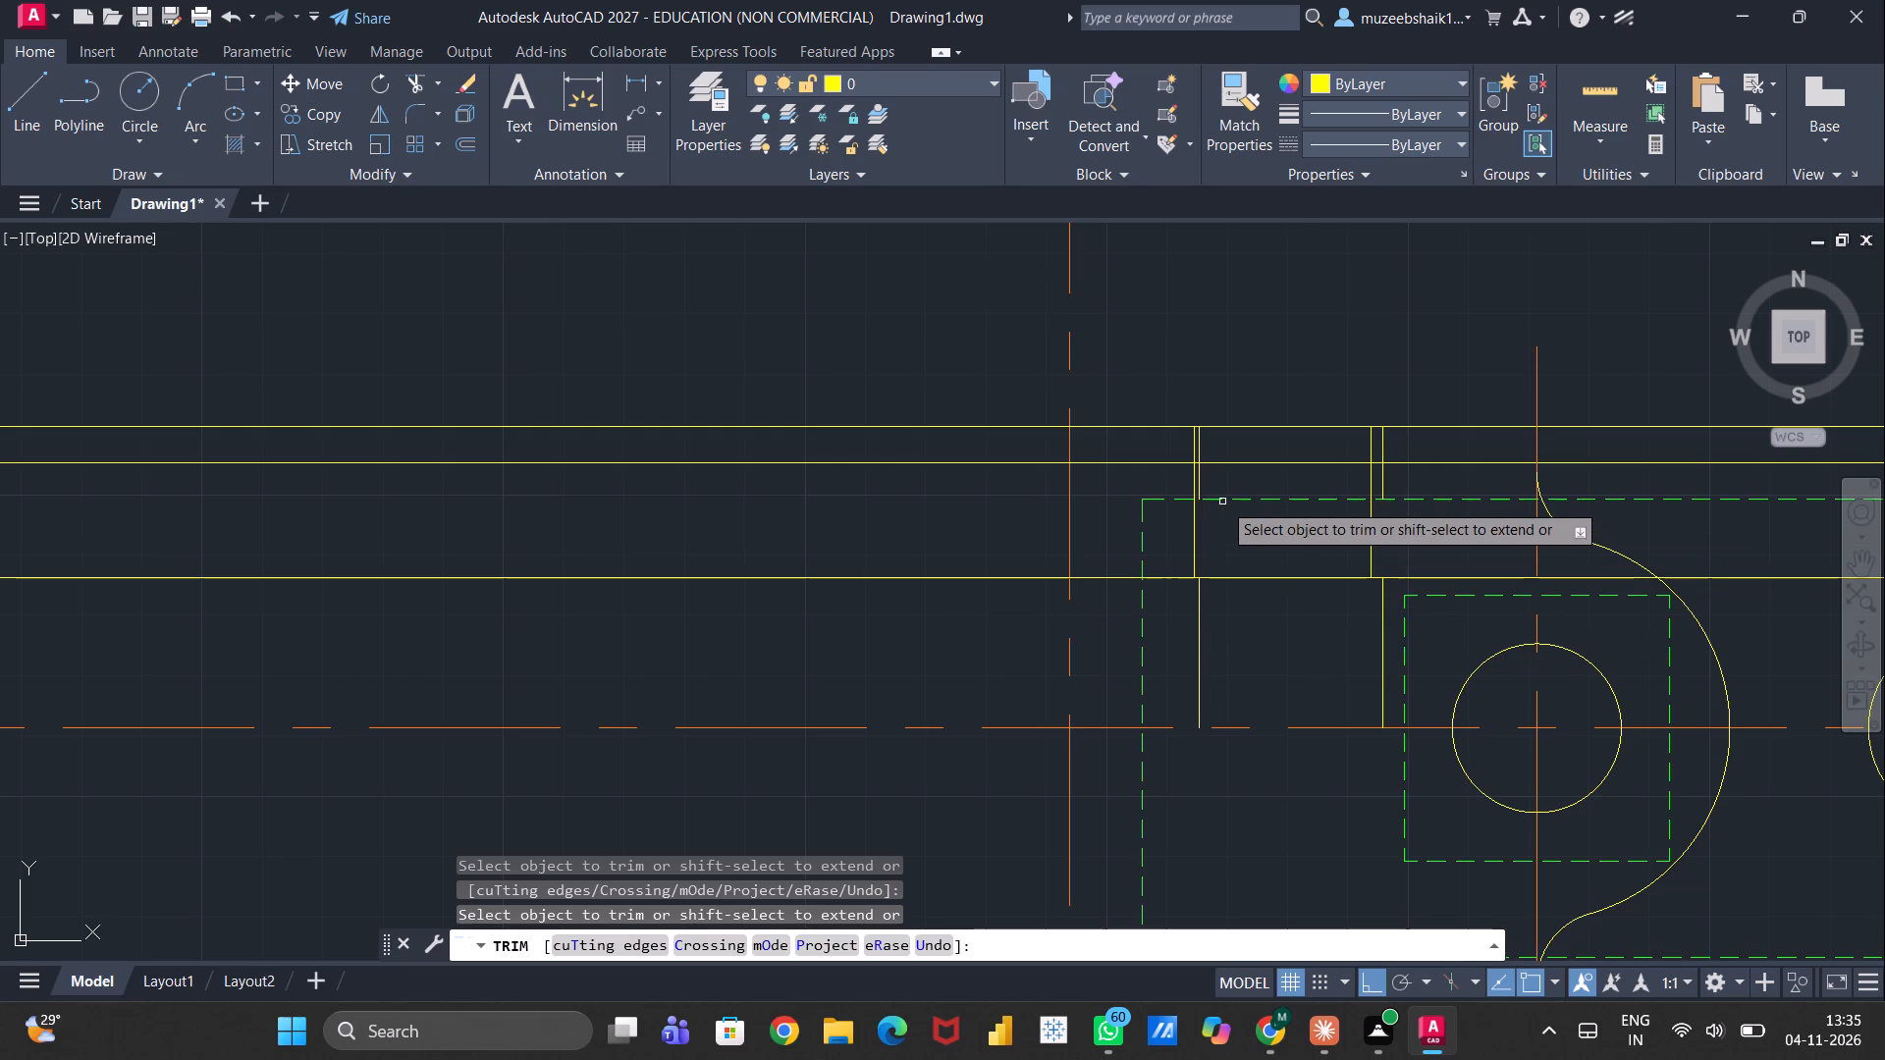
scroll(1218, 485, up, 4)
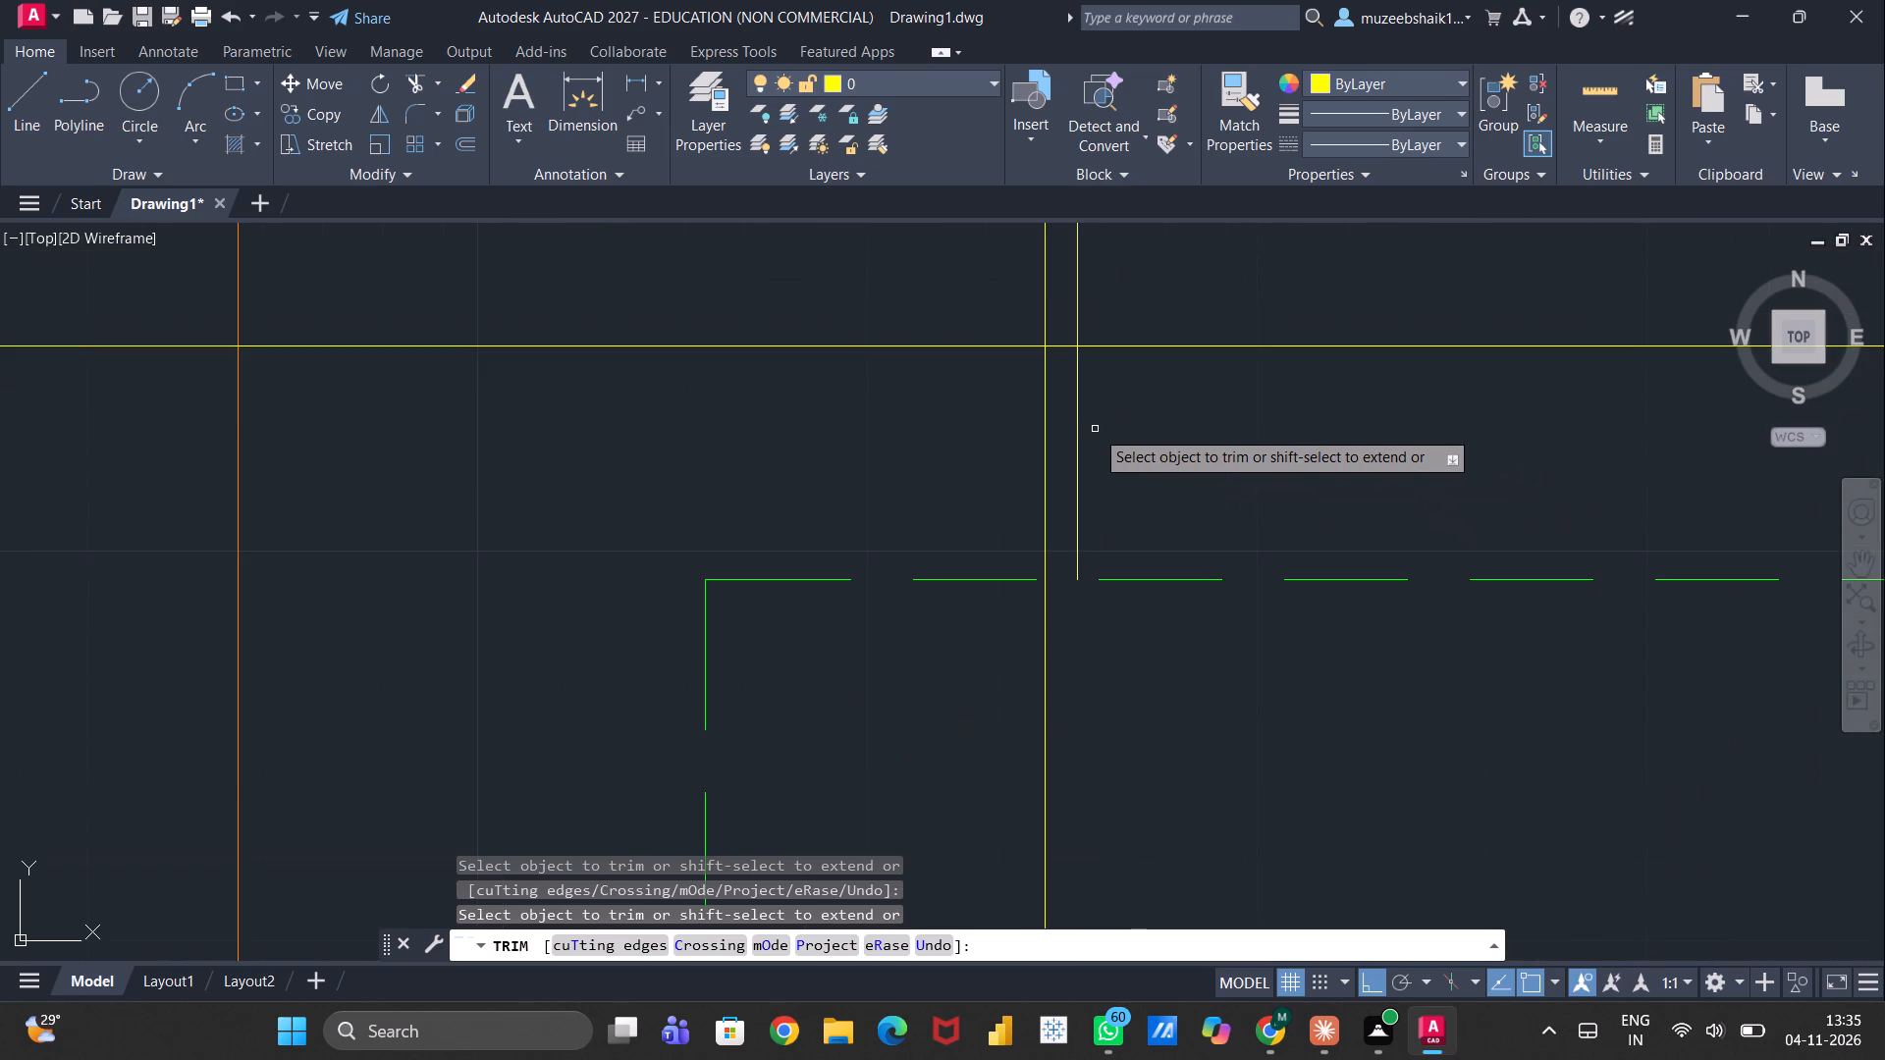
click(1076, 429)
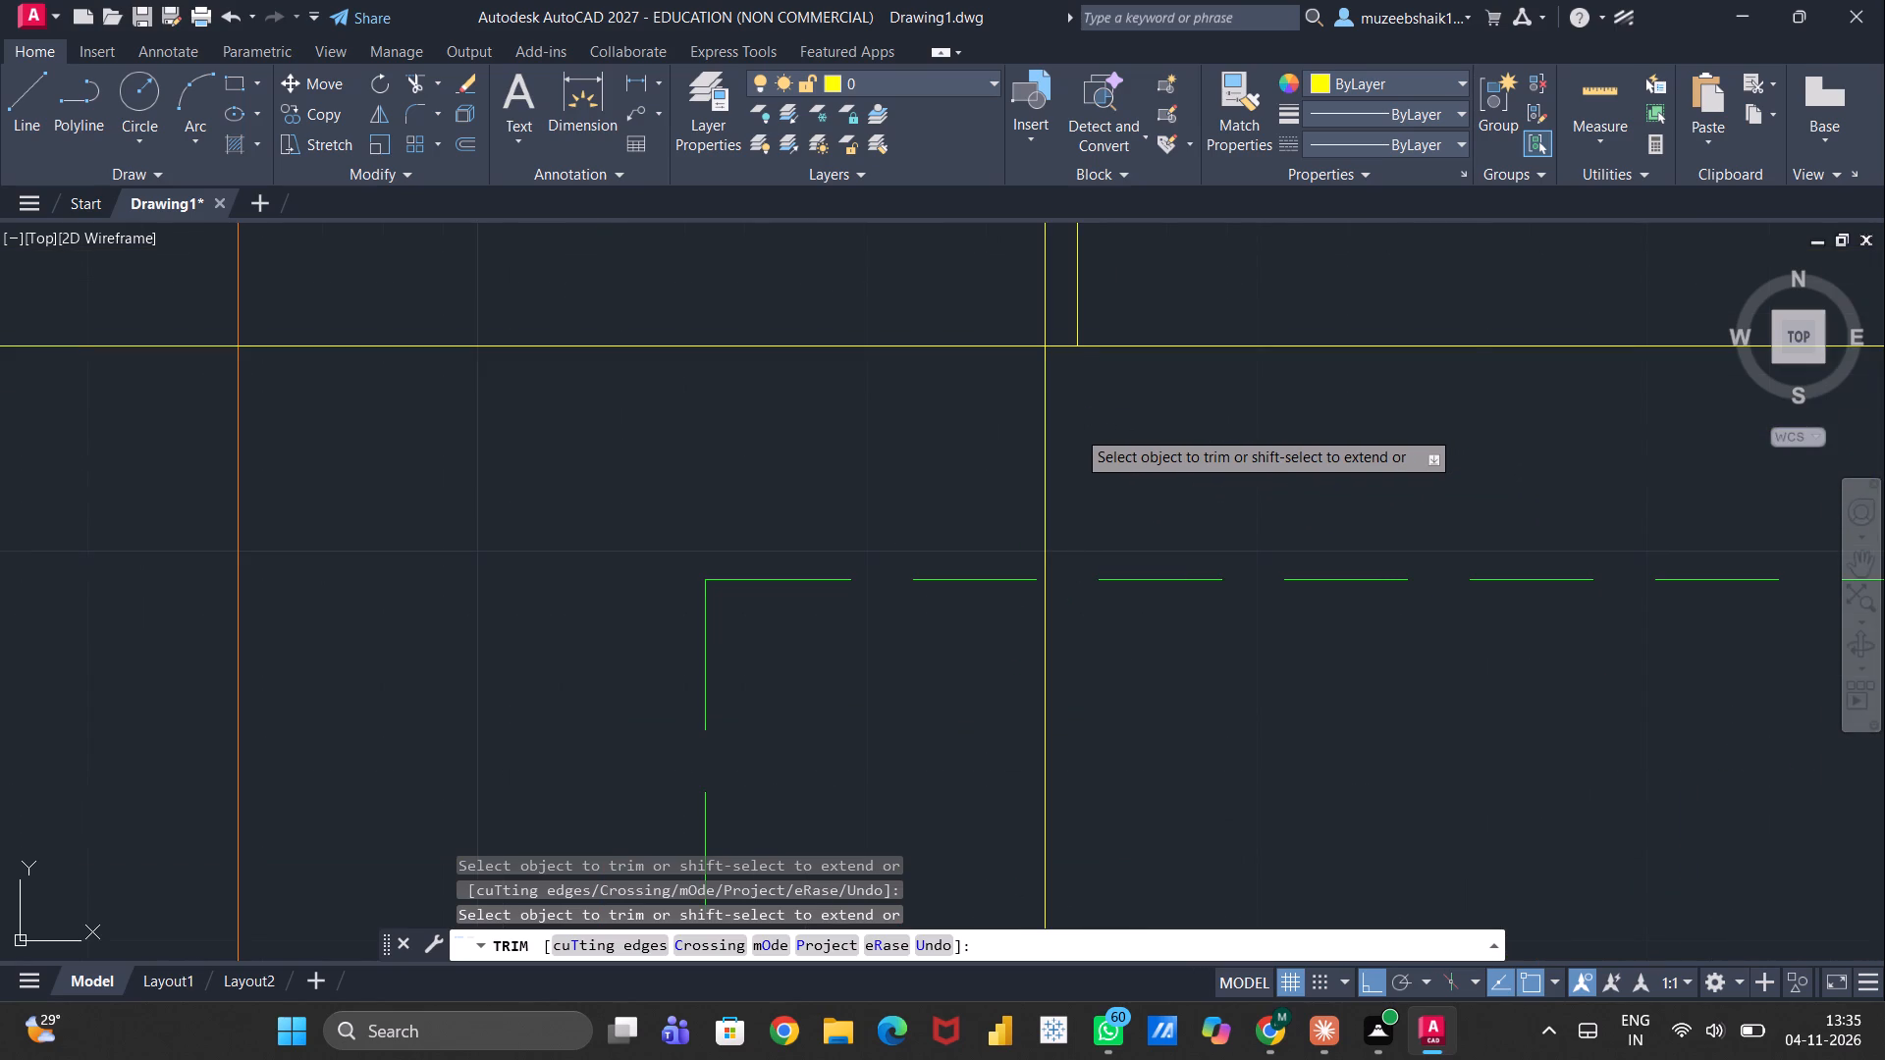
click(1078, 322)
scroll(1197, 397, down, 1)
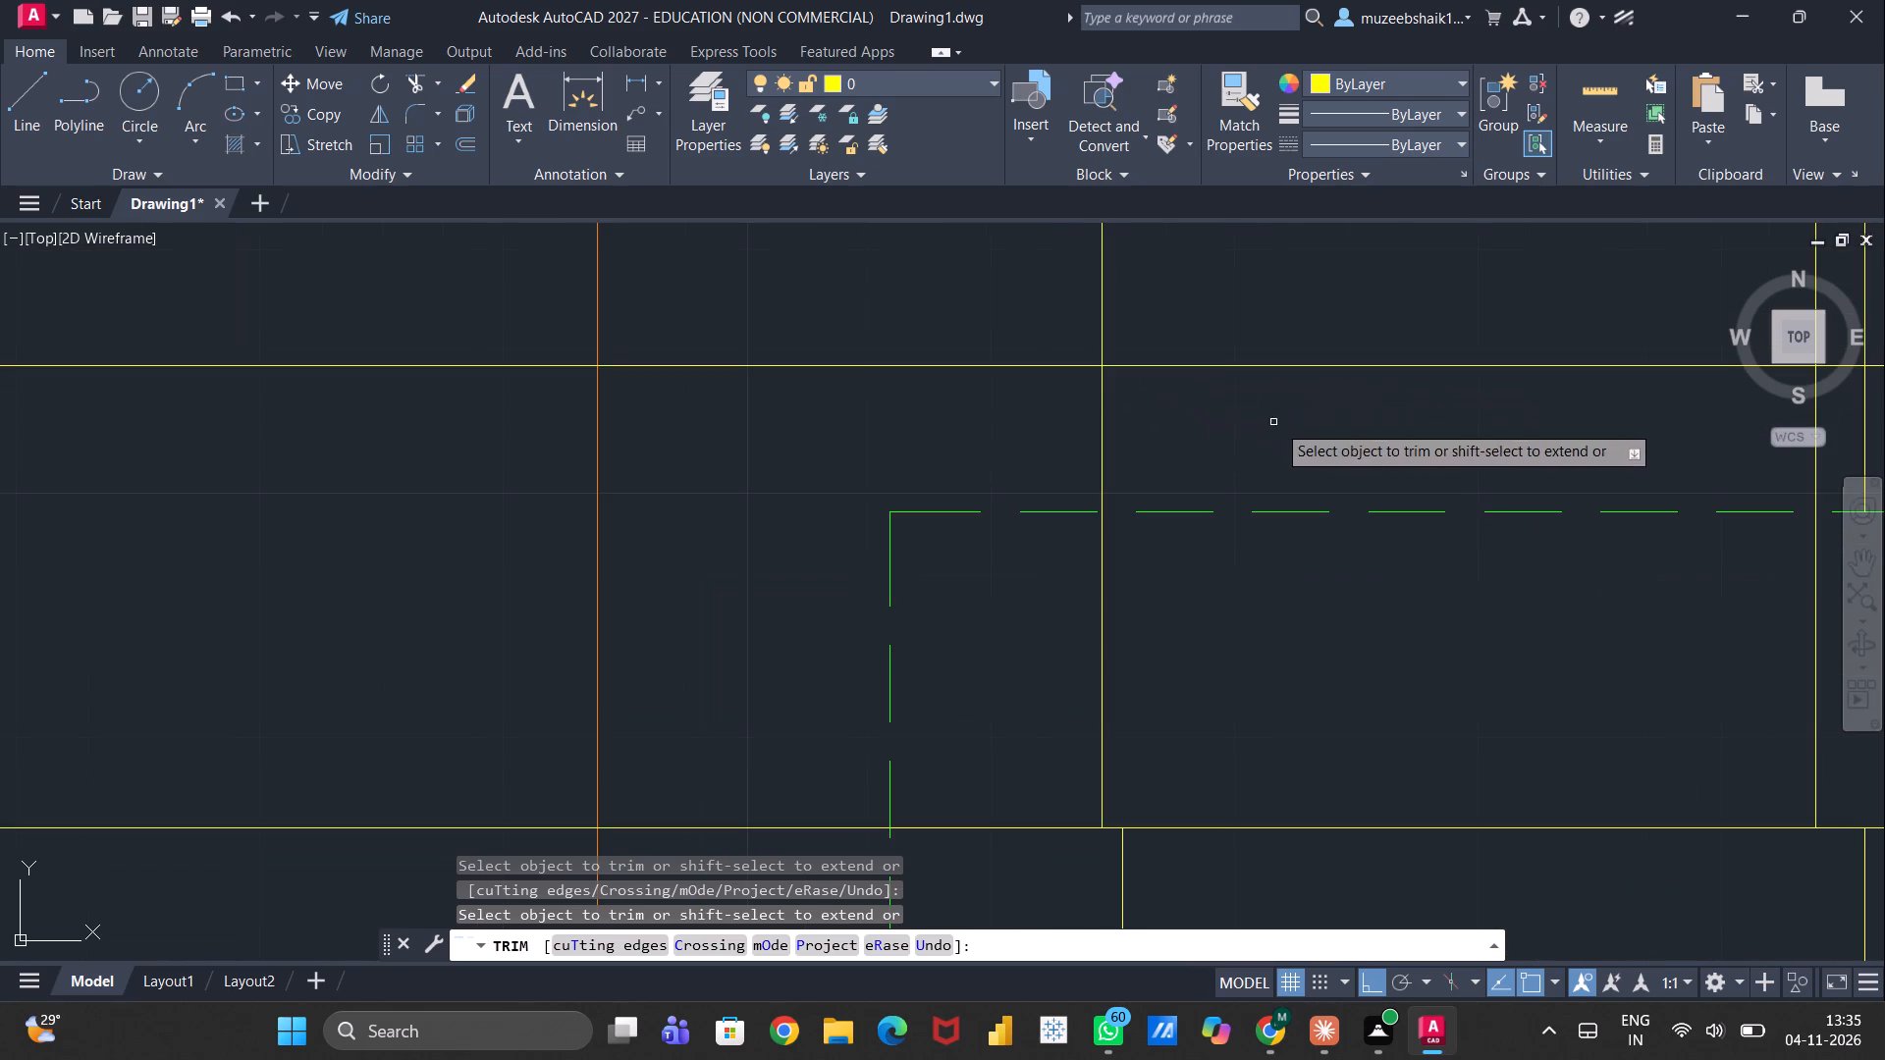
middle_drag(1525, 450, 1159, 448)
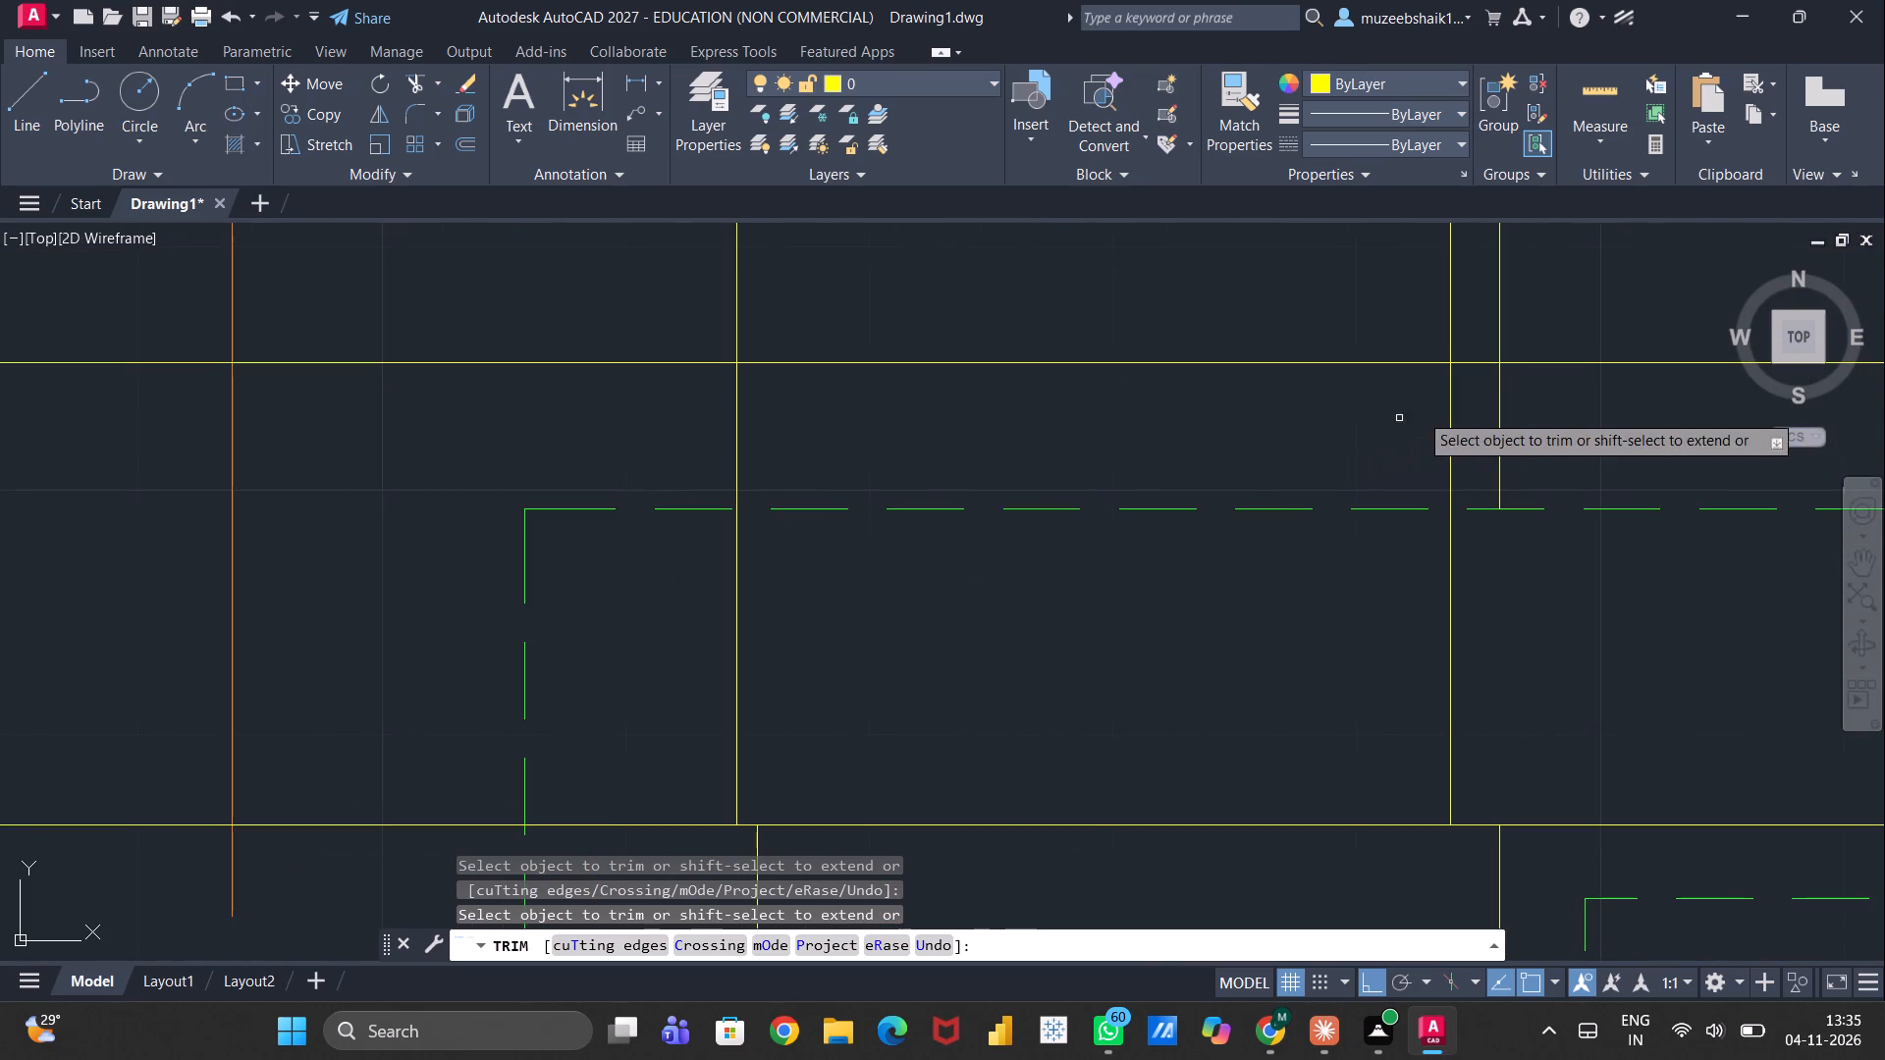
click(1500, 400)
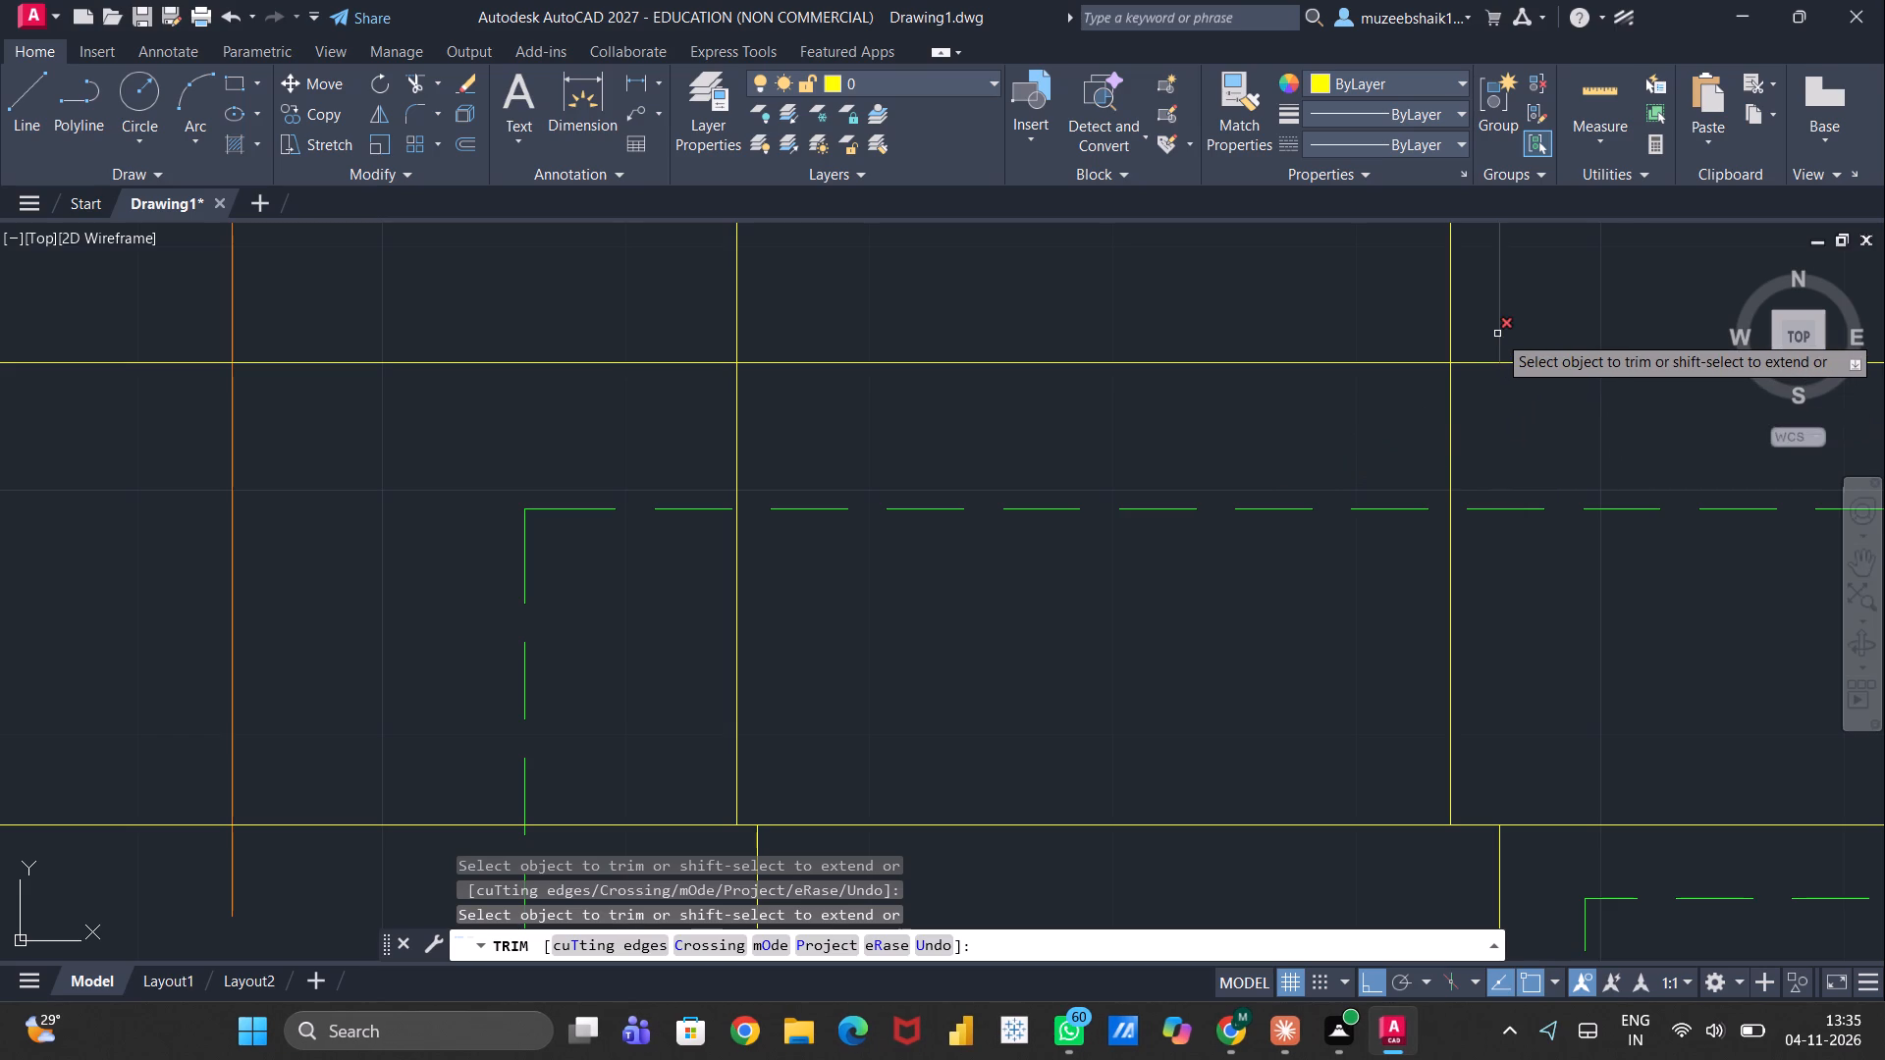
click(1497, 334)
scroll(1483, 332, down, 3)
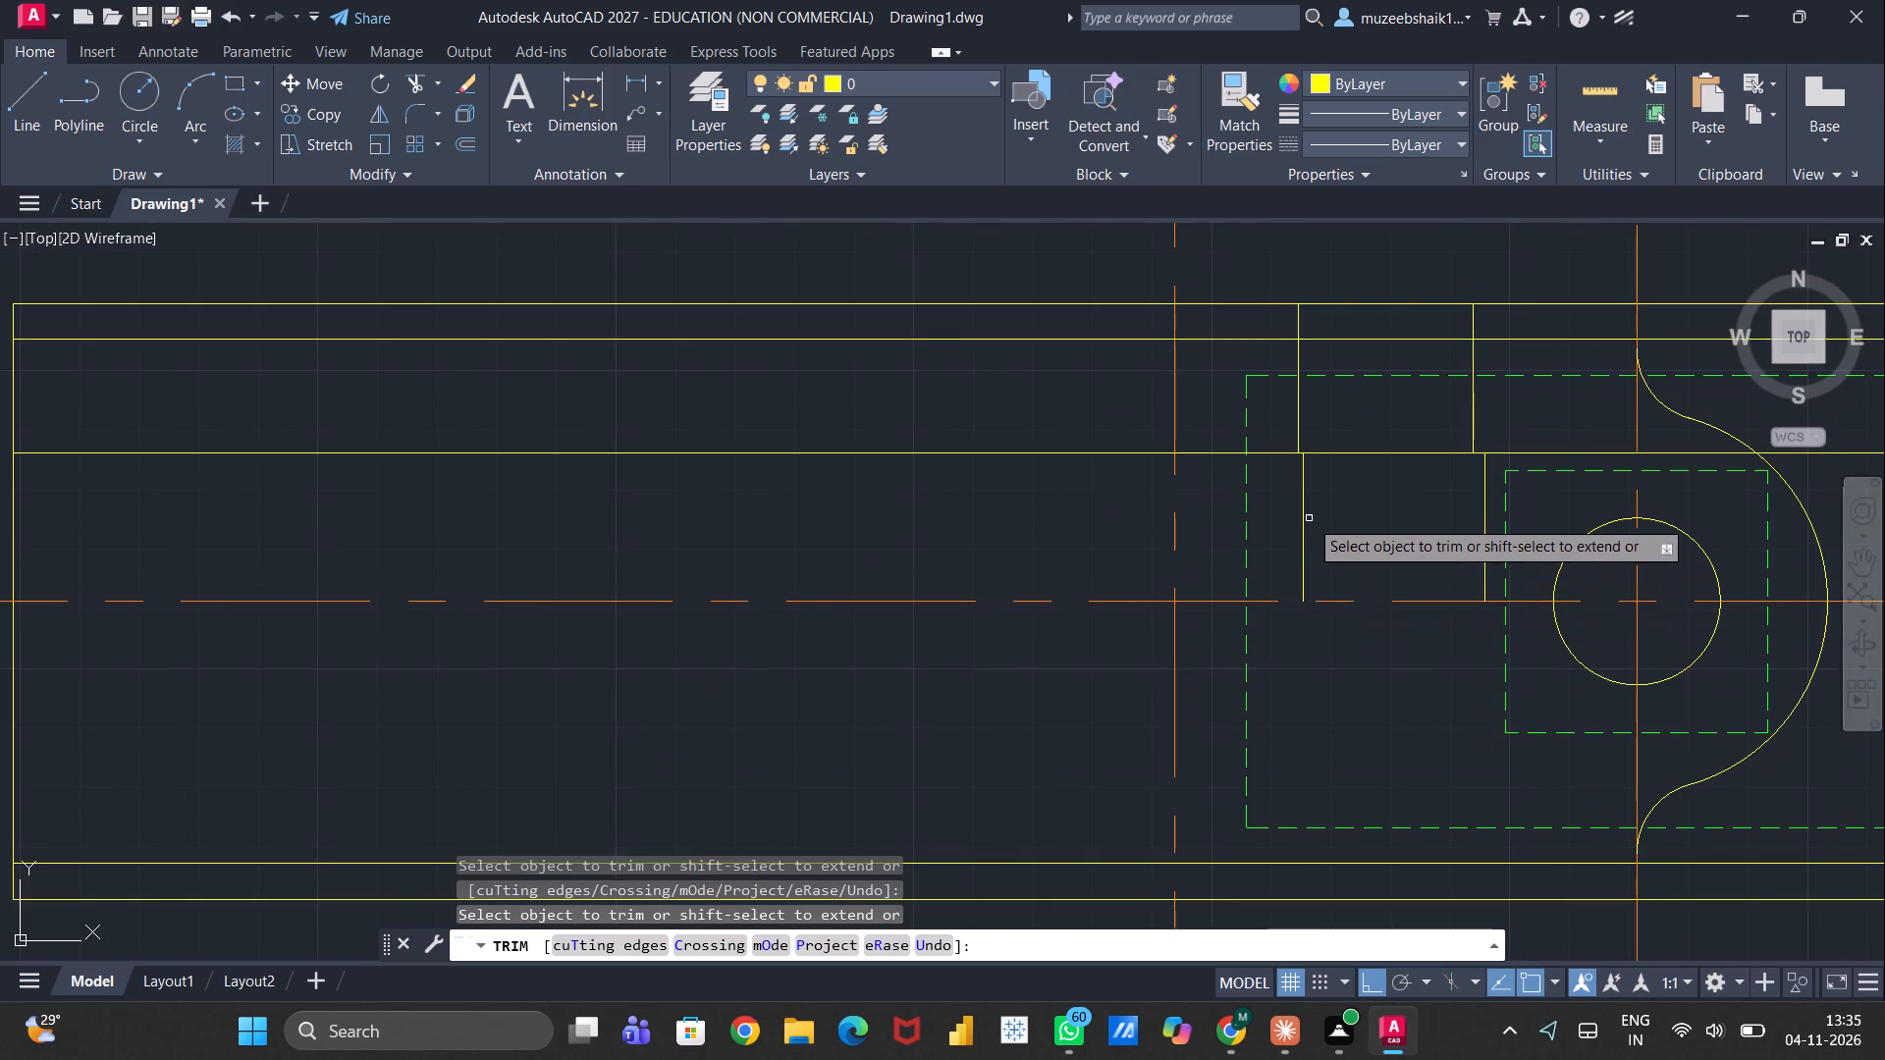
key(Escape)
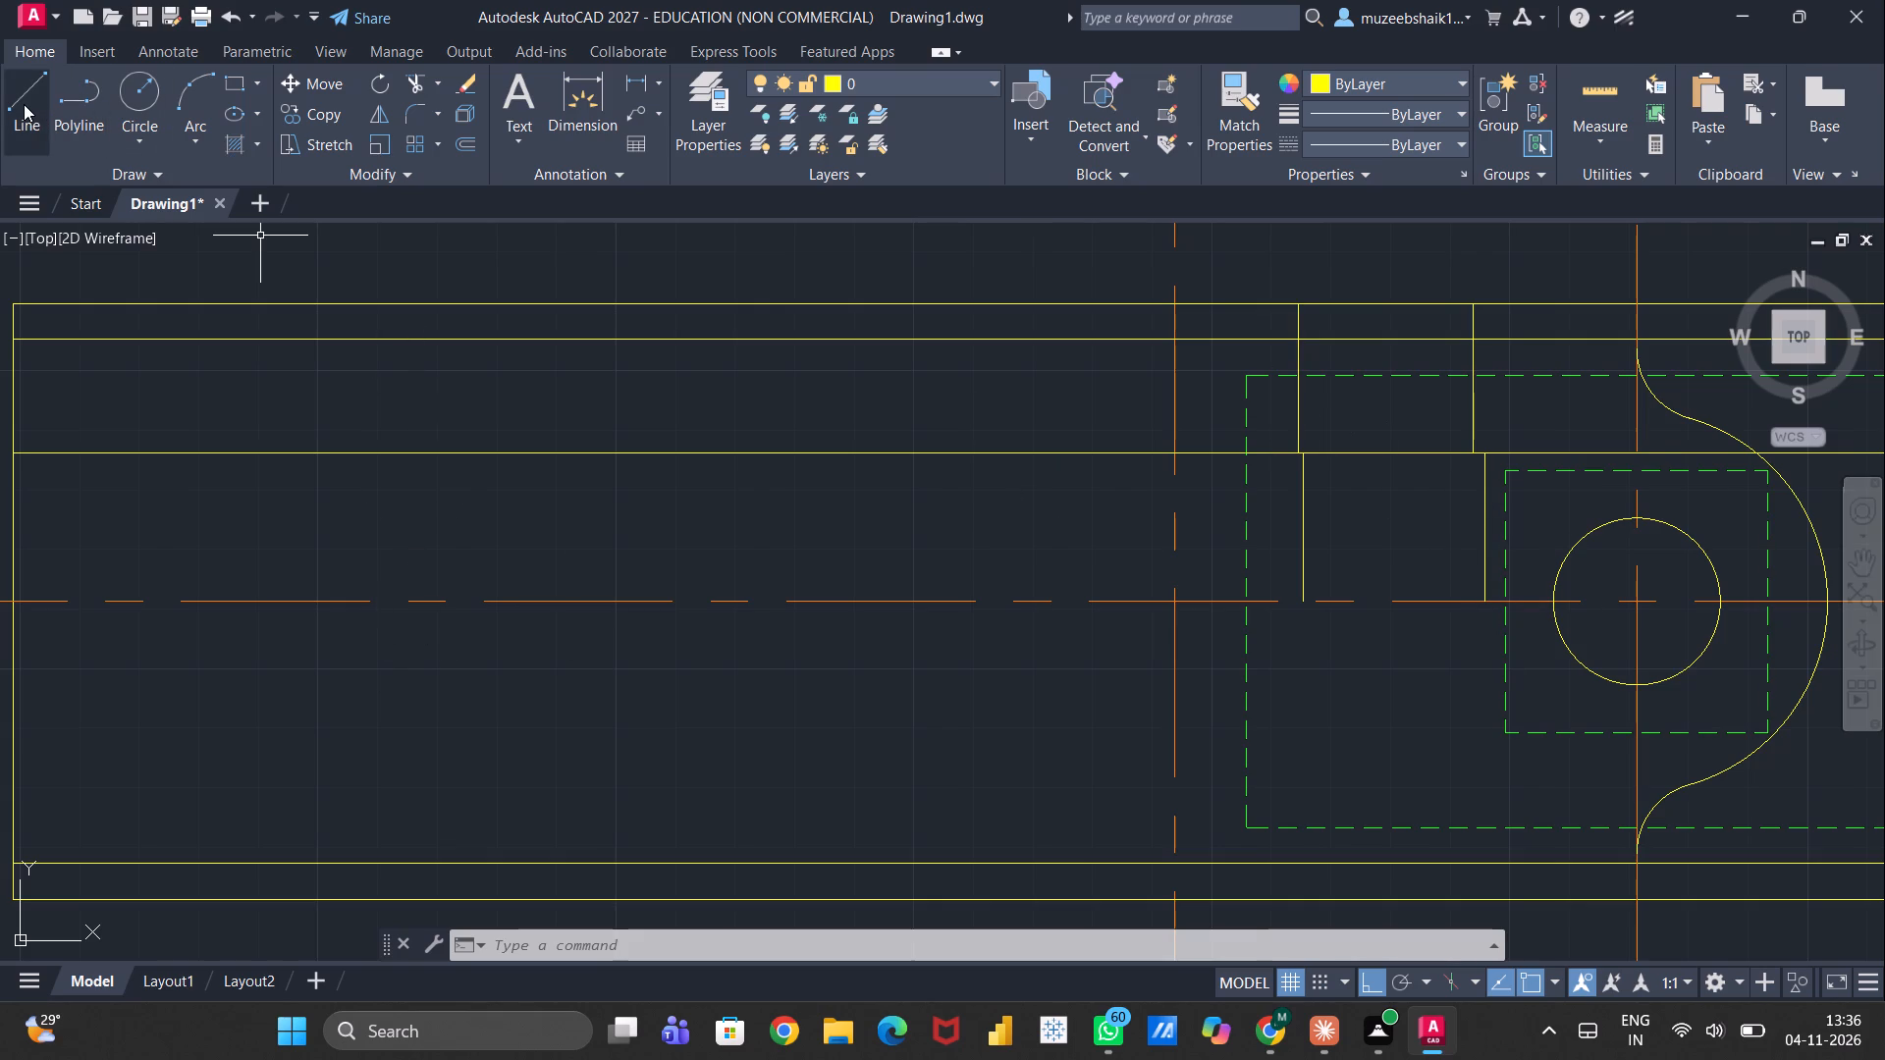
Trim the 19-offset horizontal line between the pocket's rightmost vertical line and the round hole's vertical centerline.
click(1483, 532)
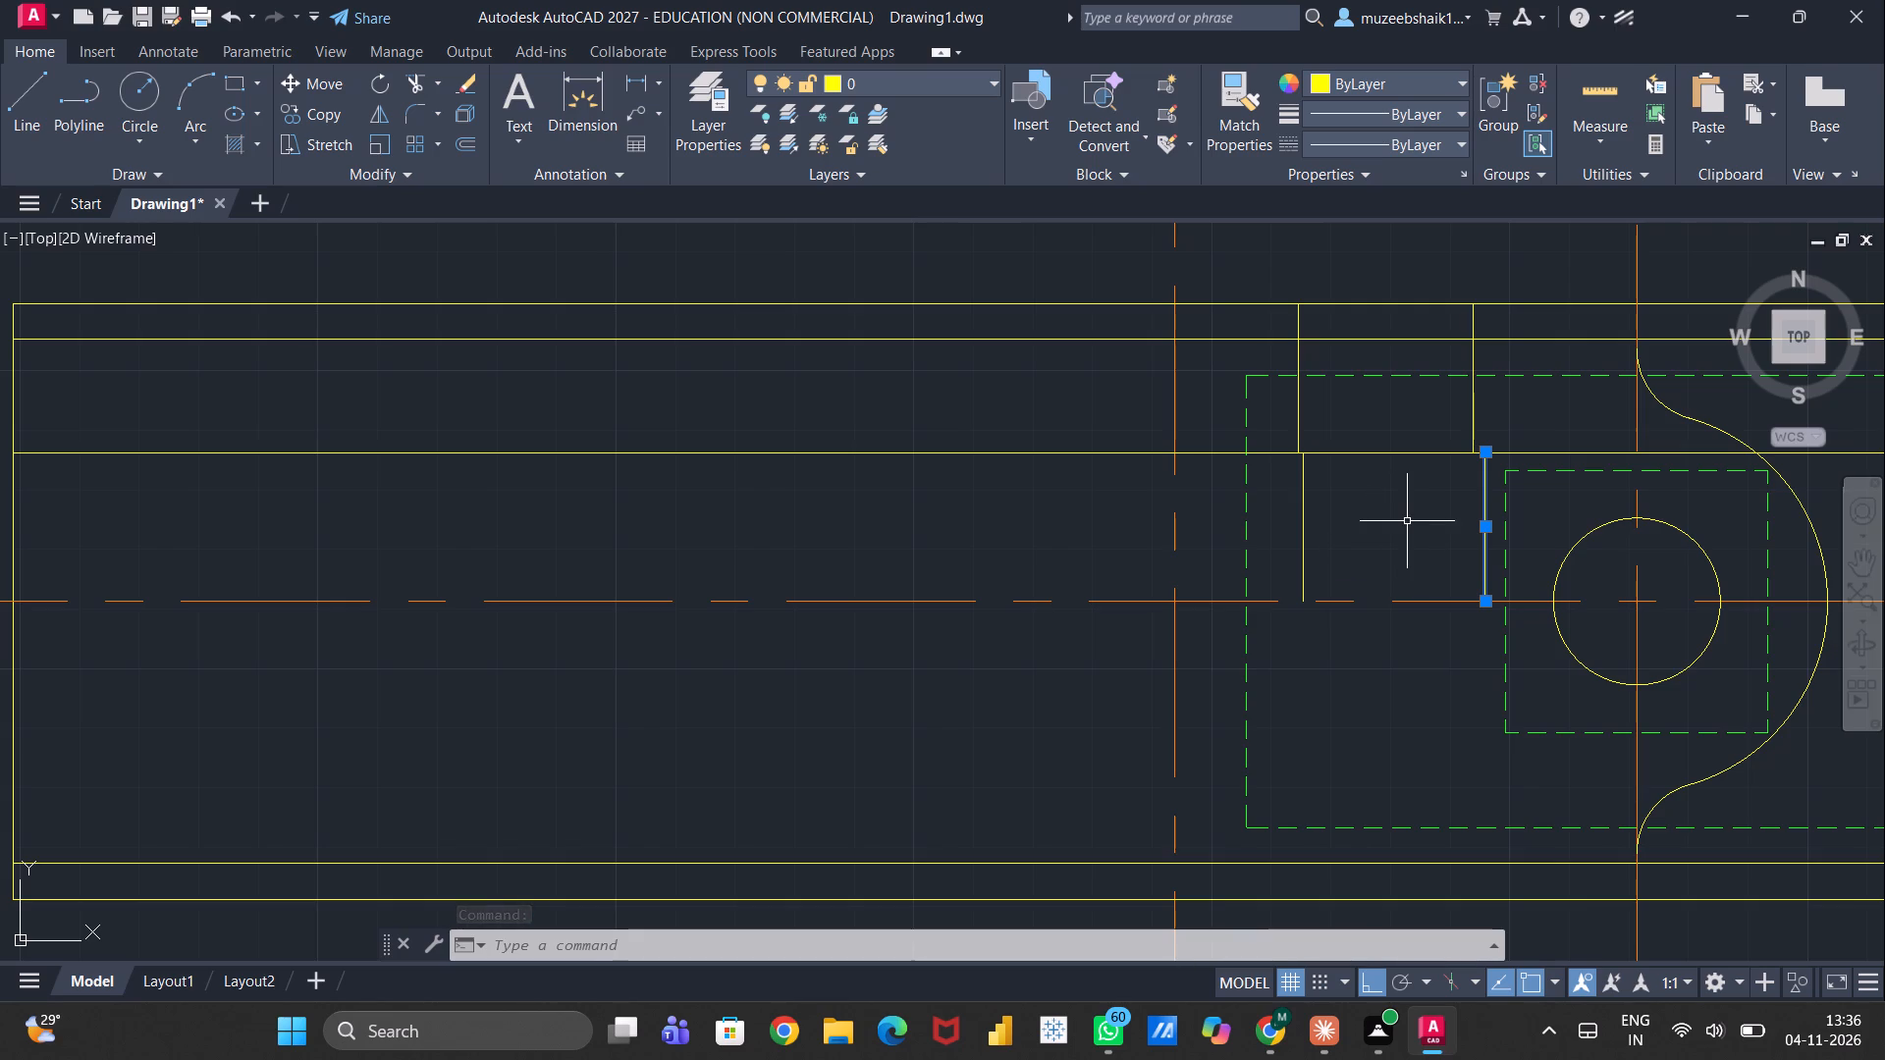
key(Escape)
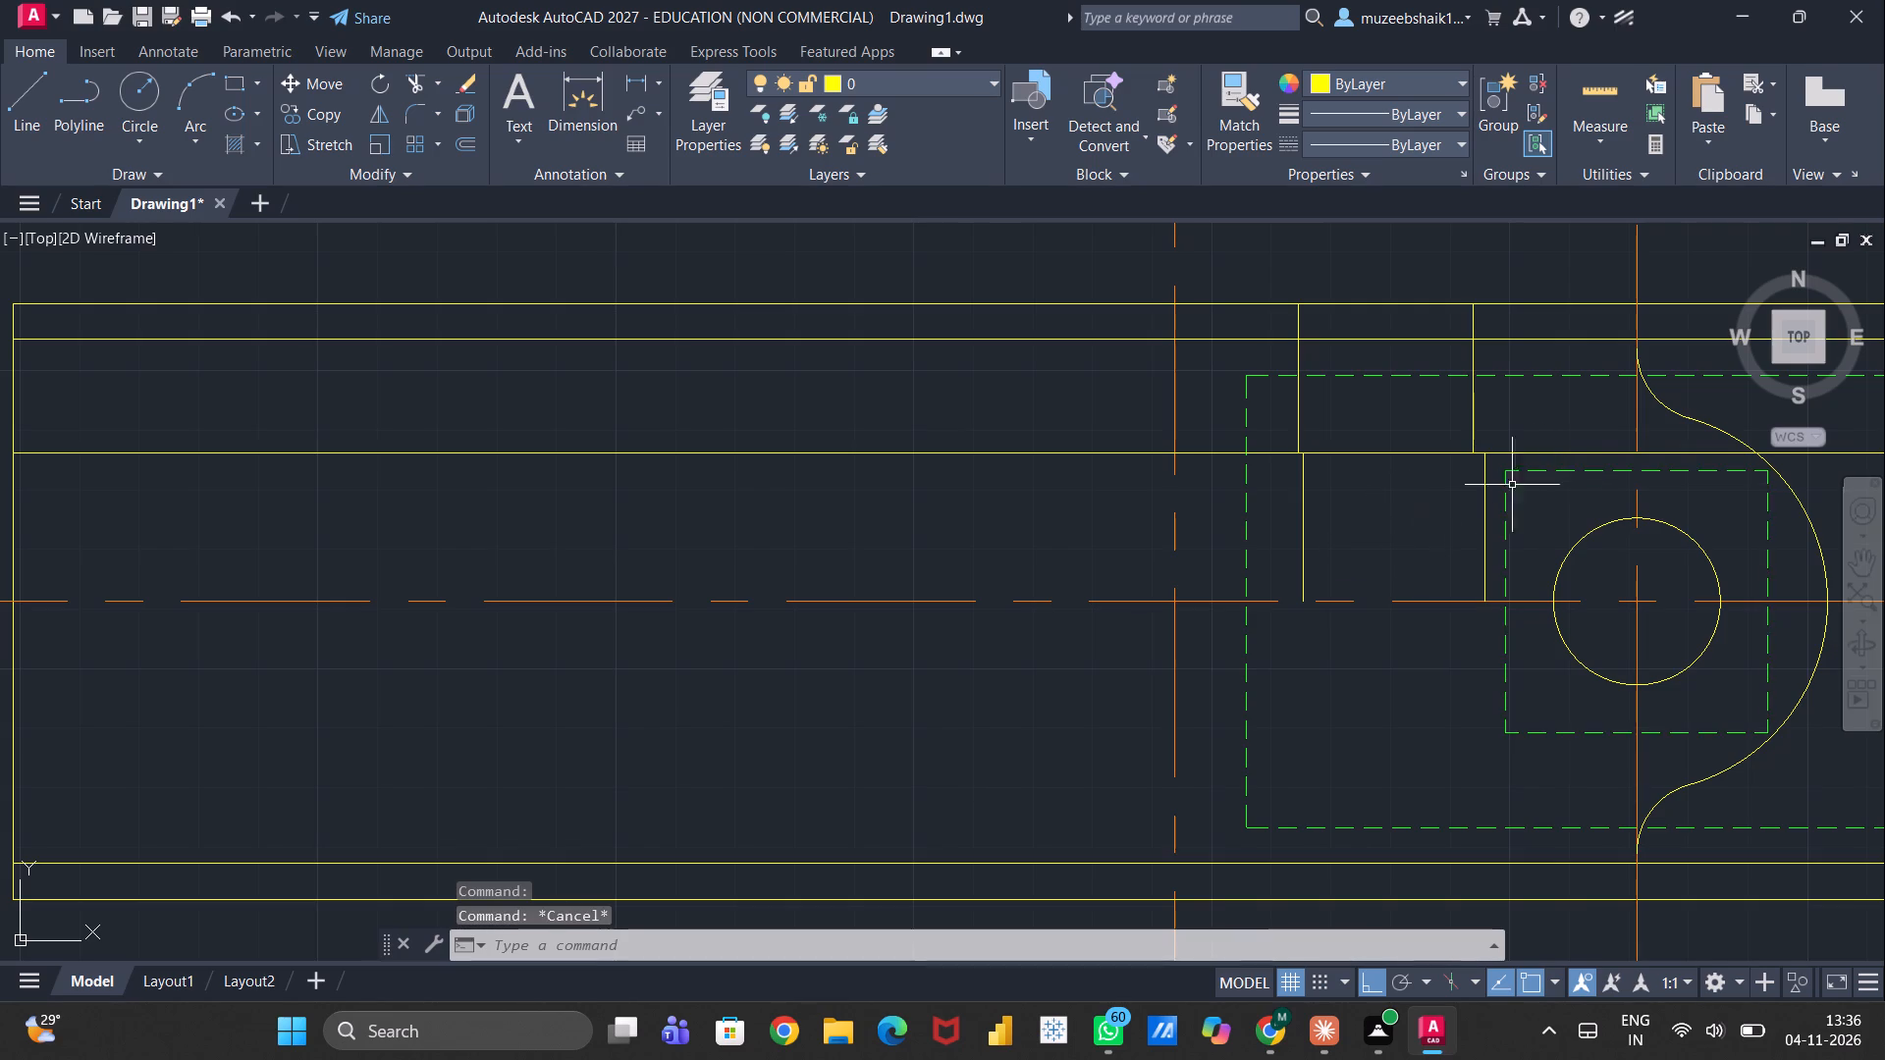
text(tr)
key(Return)
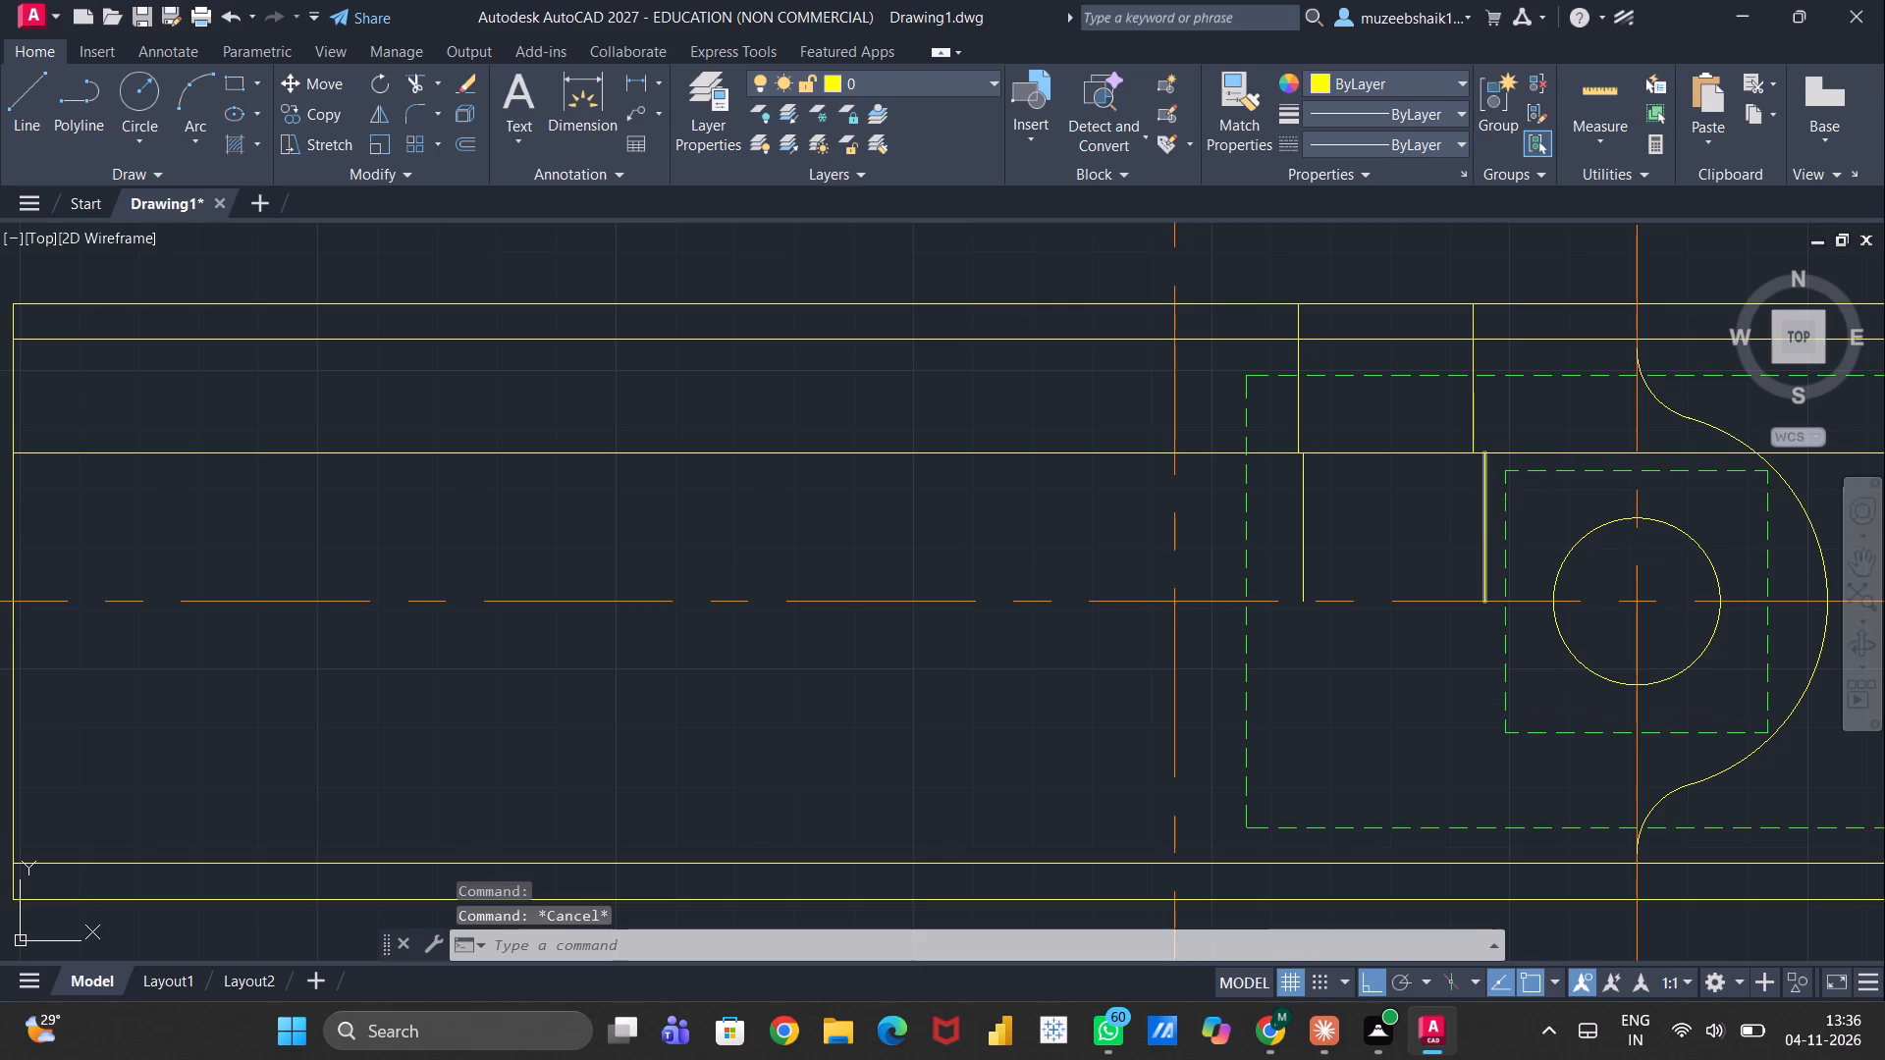
click(1528, 453)
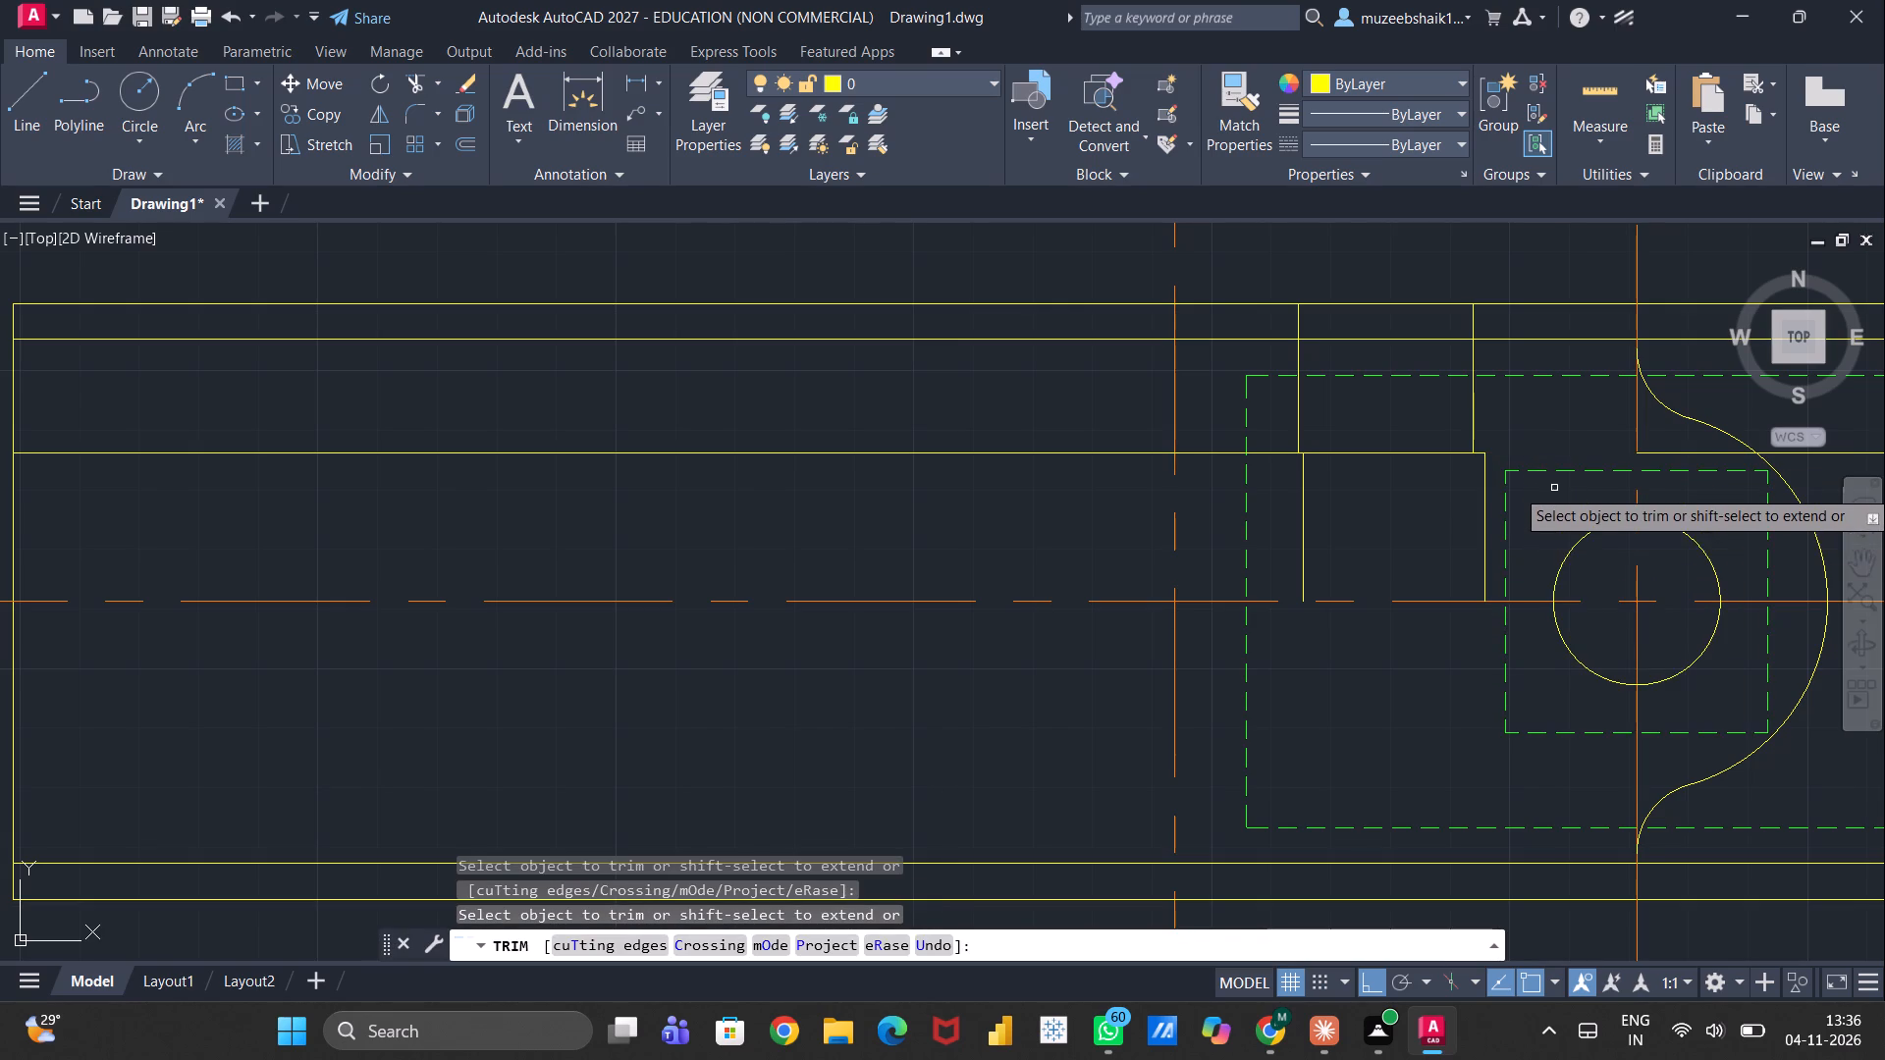
Trim the plan's horizontal centerline between the plan's left edge and the main vertical centerline.
scroll(1554, 488, down, 2)
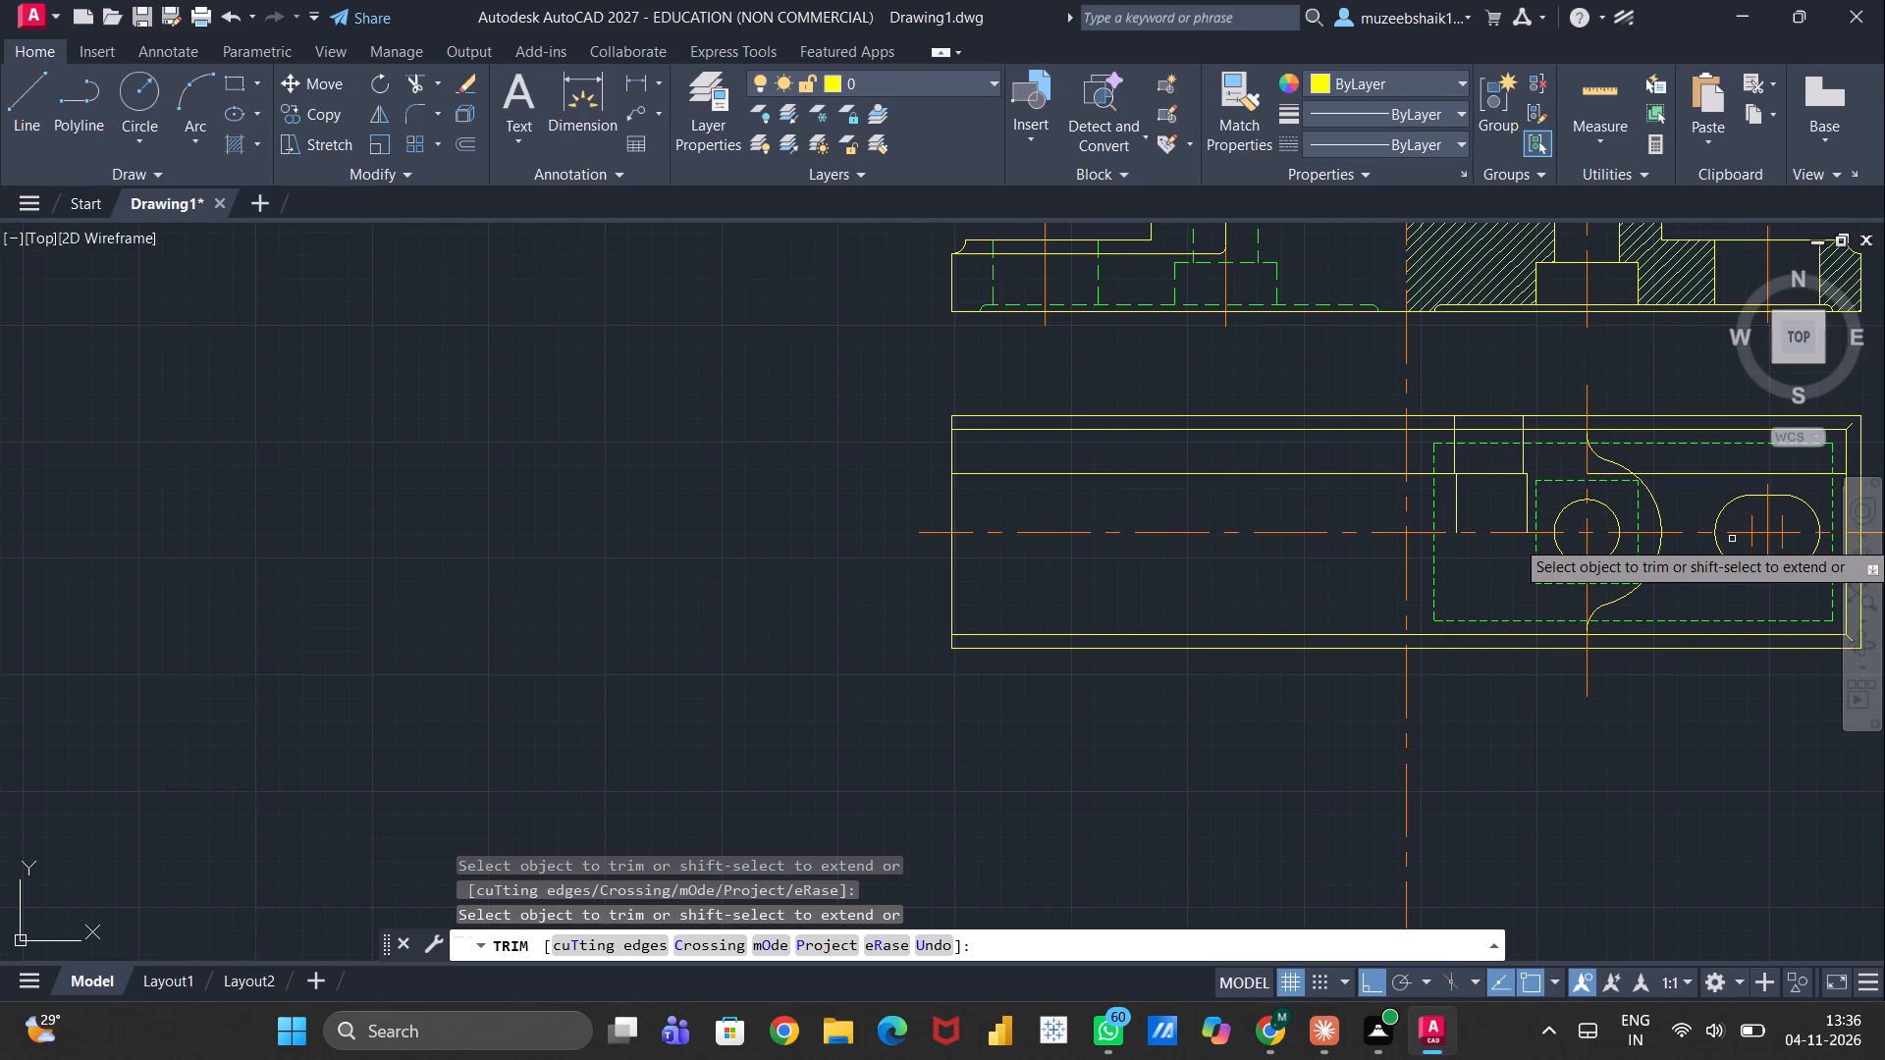
click(1264, 531)
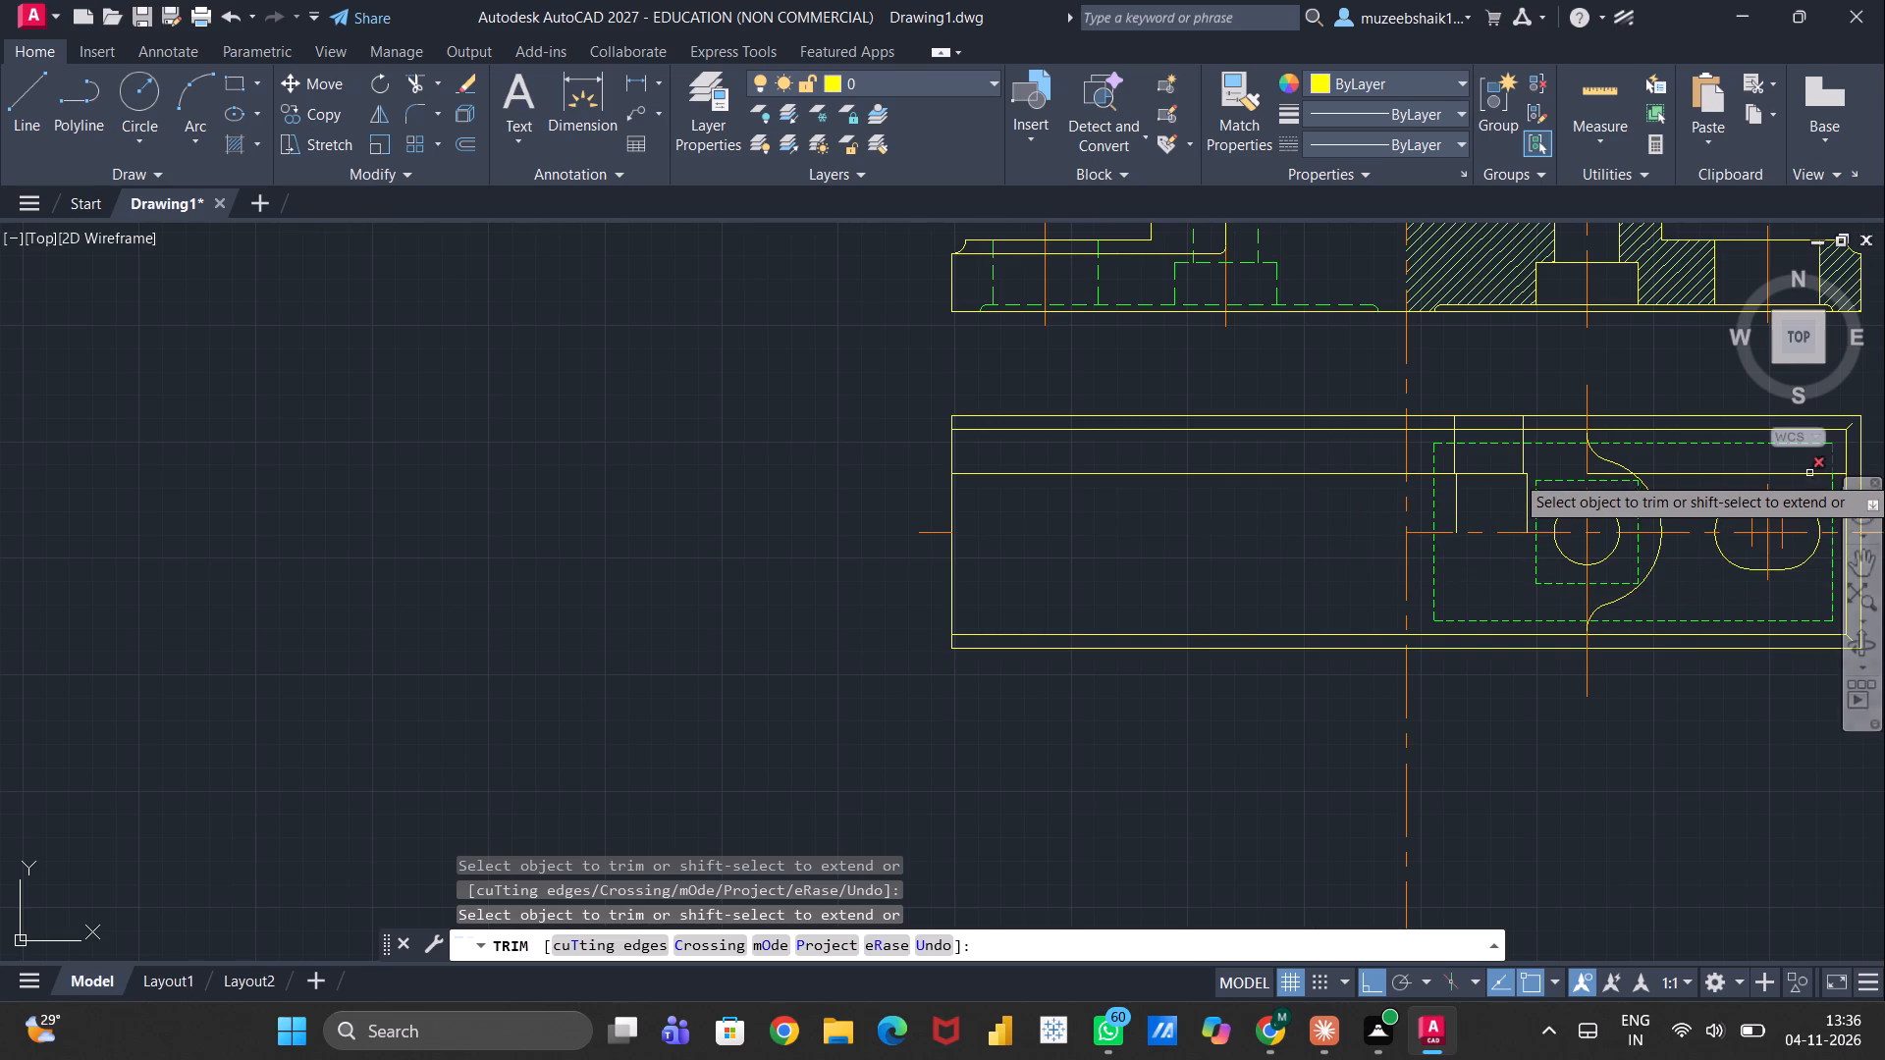
Trim the remaining 19-offset line right of the hole's vertical centerline and left of the main vertical centerline.
click(1693, 471)
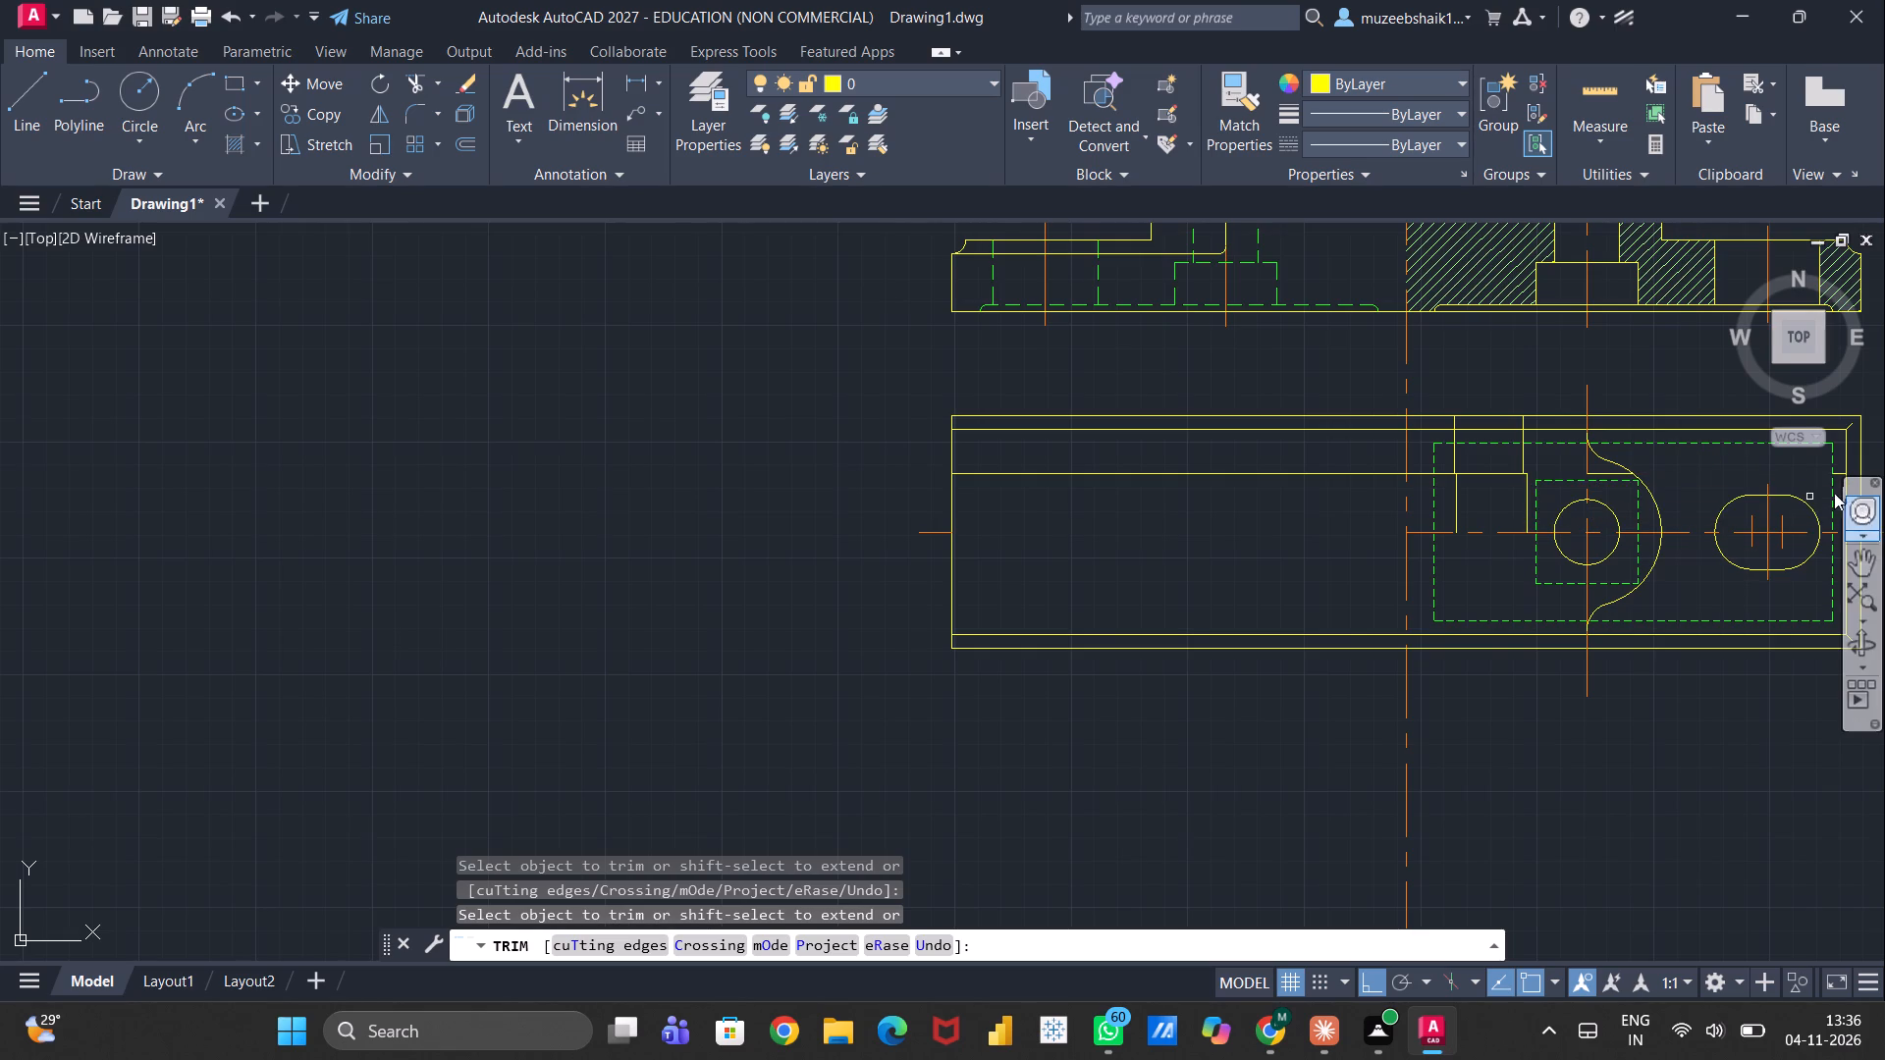
scroll(1570, 491, up, 1)
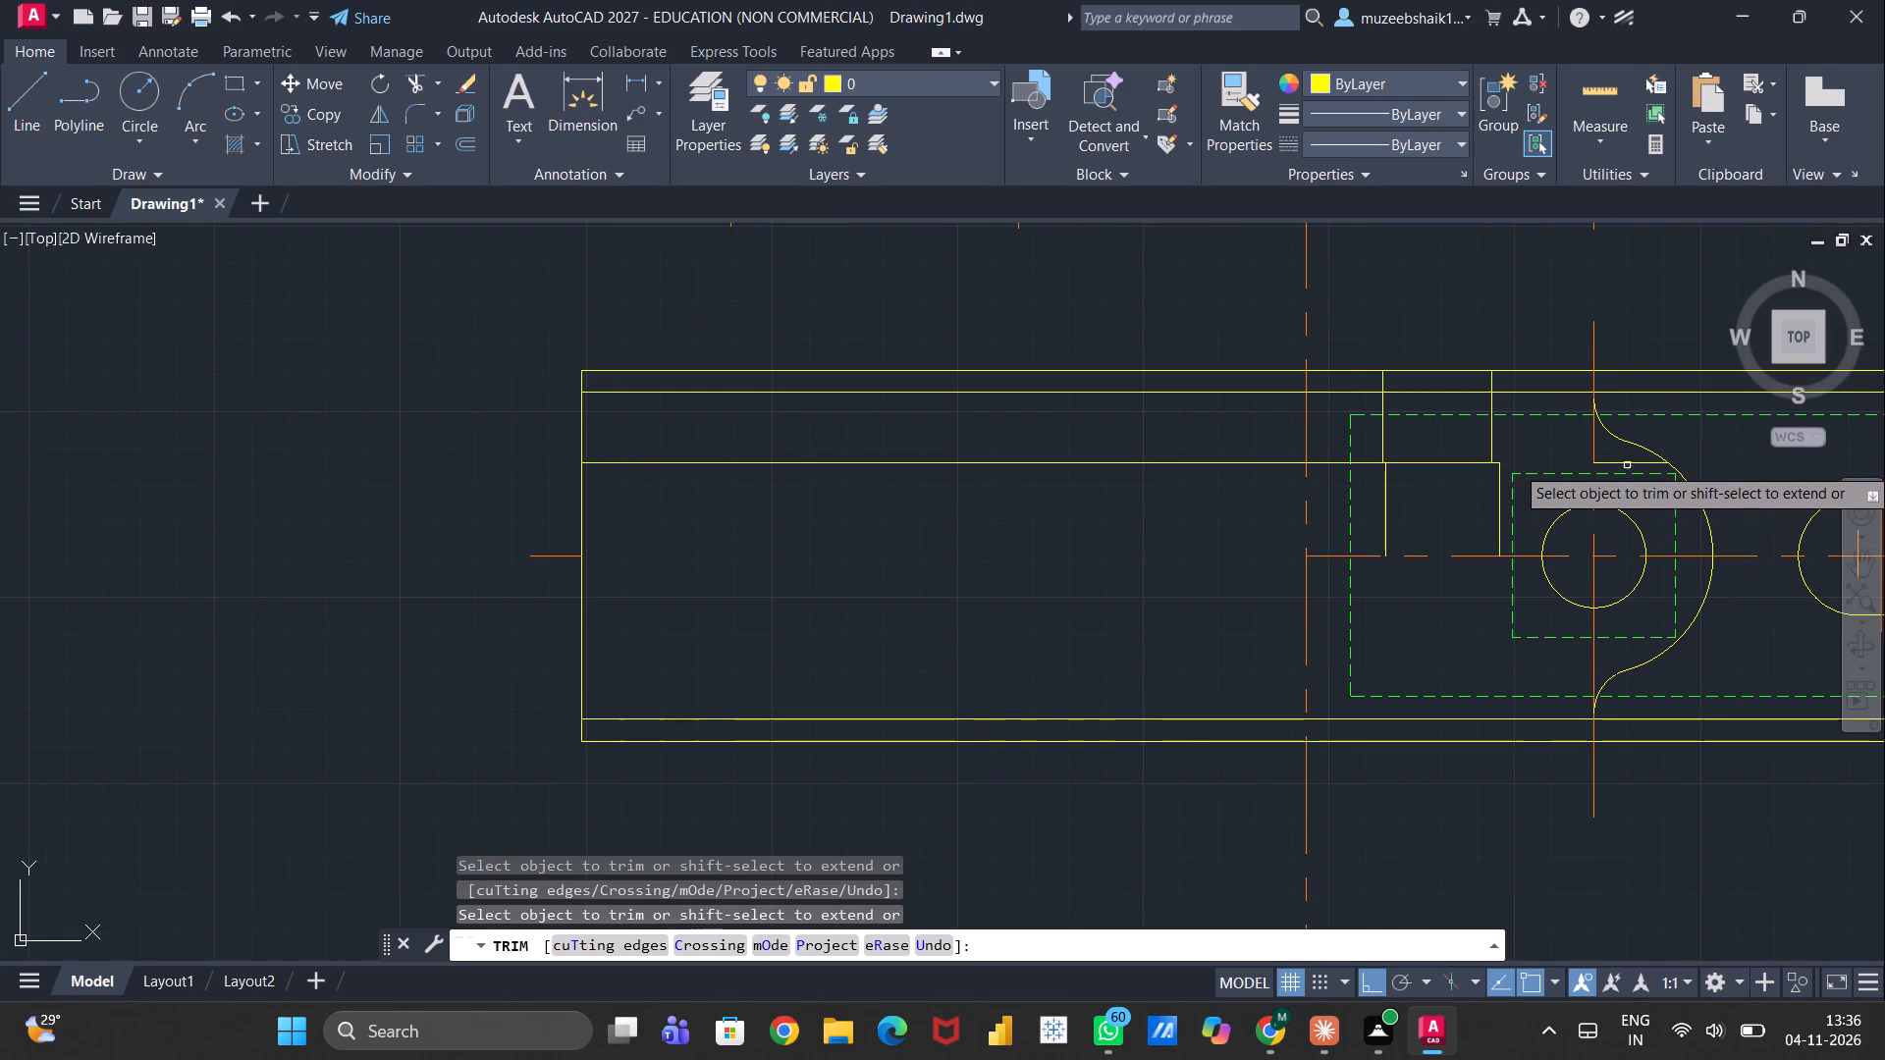
click(1625, 462)
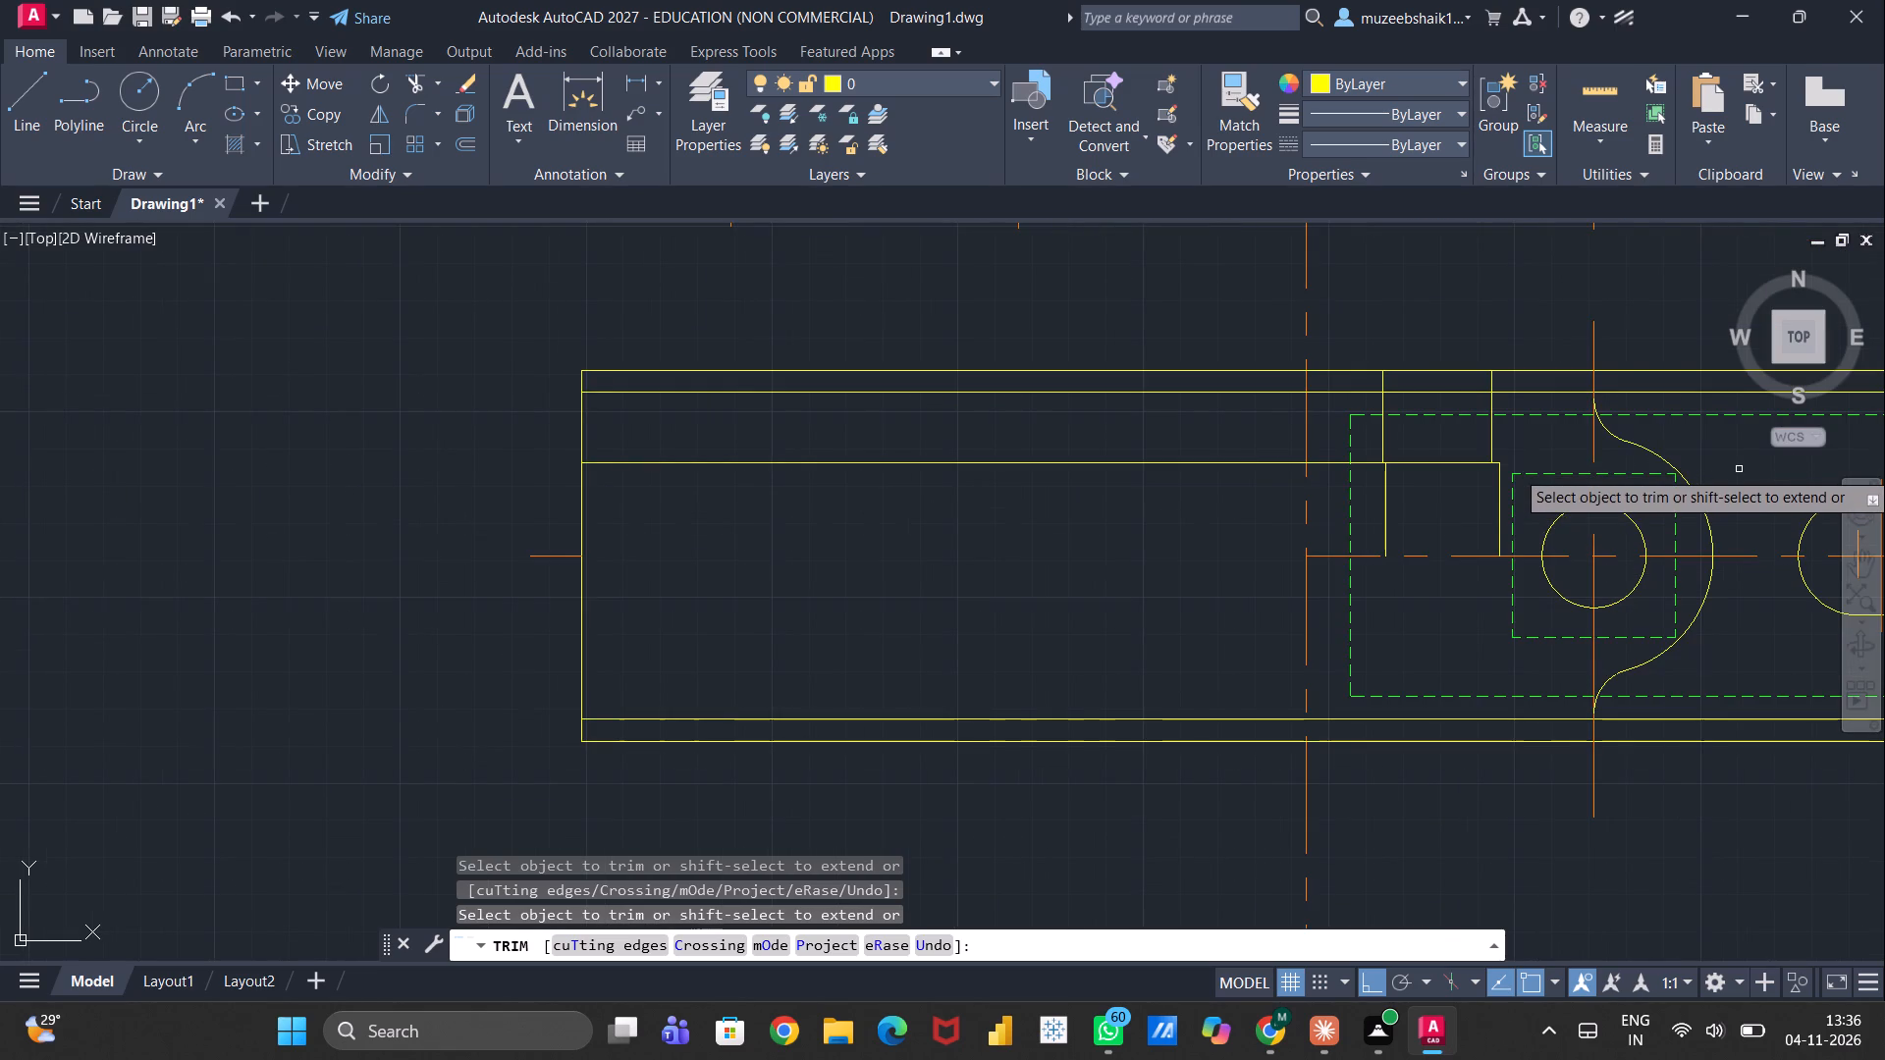
middle_drag(1739, 469, 1228, 489)
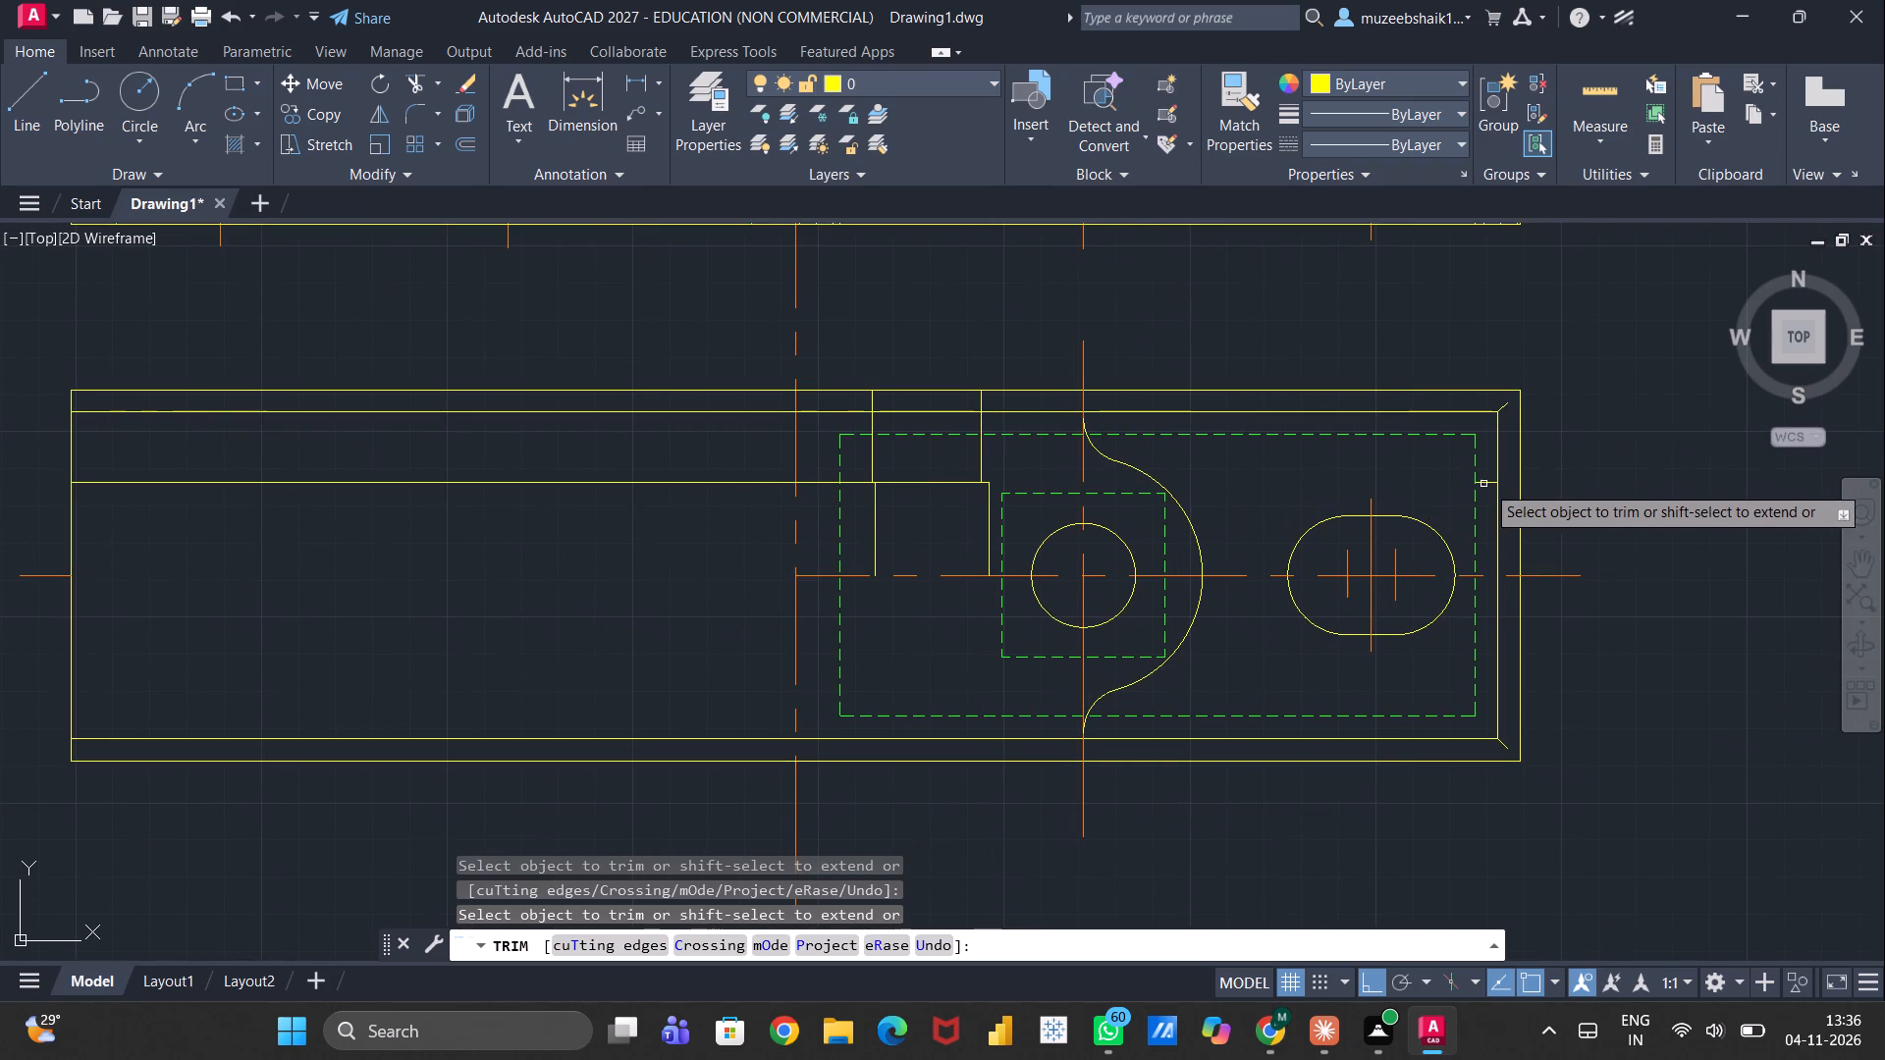
click(1486, 485)
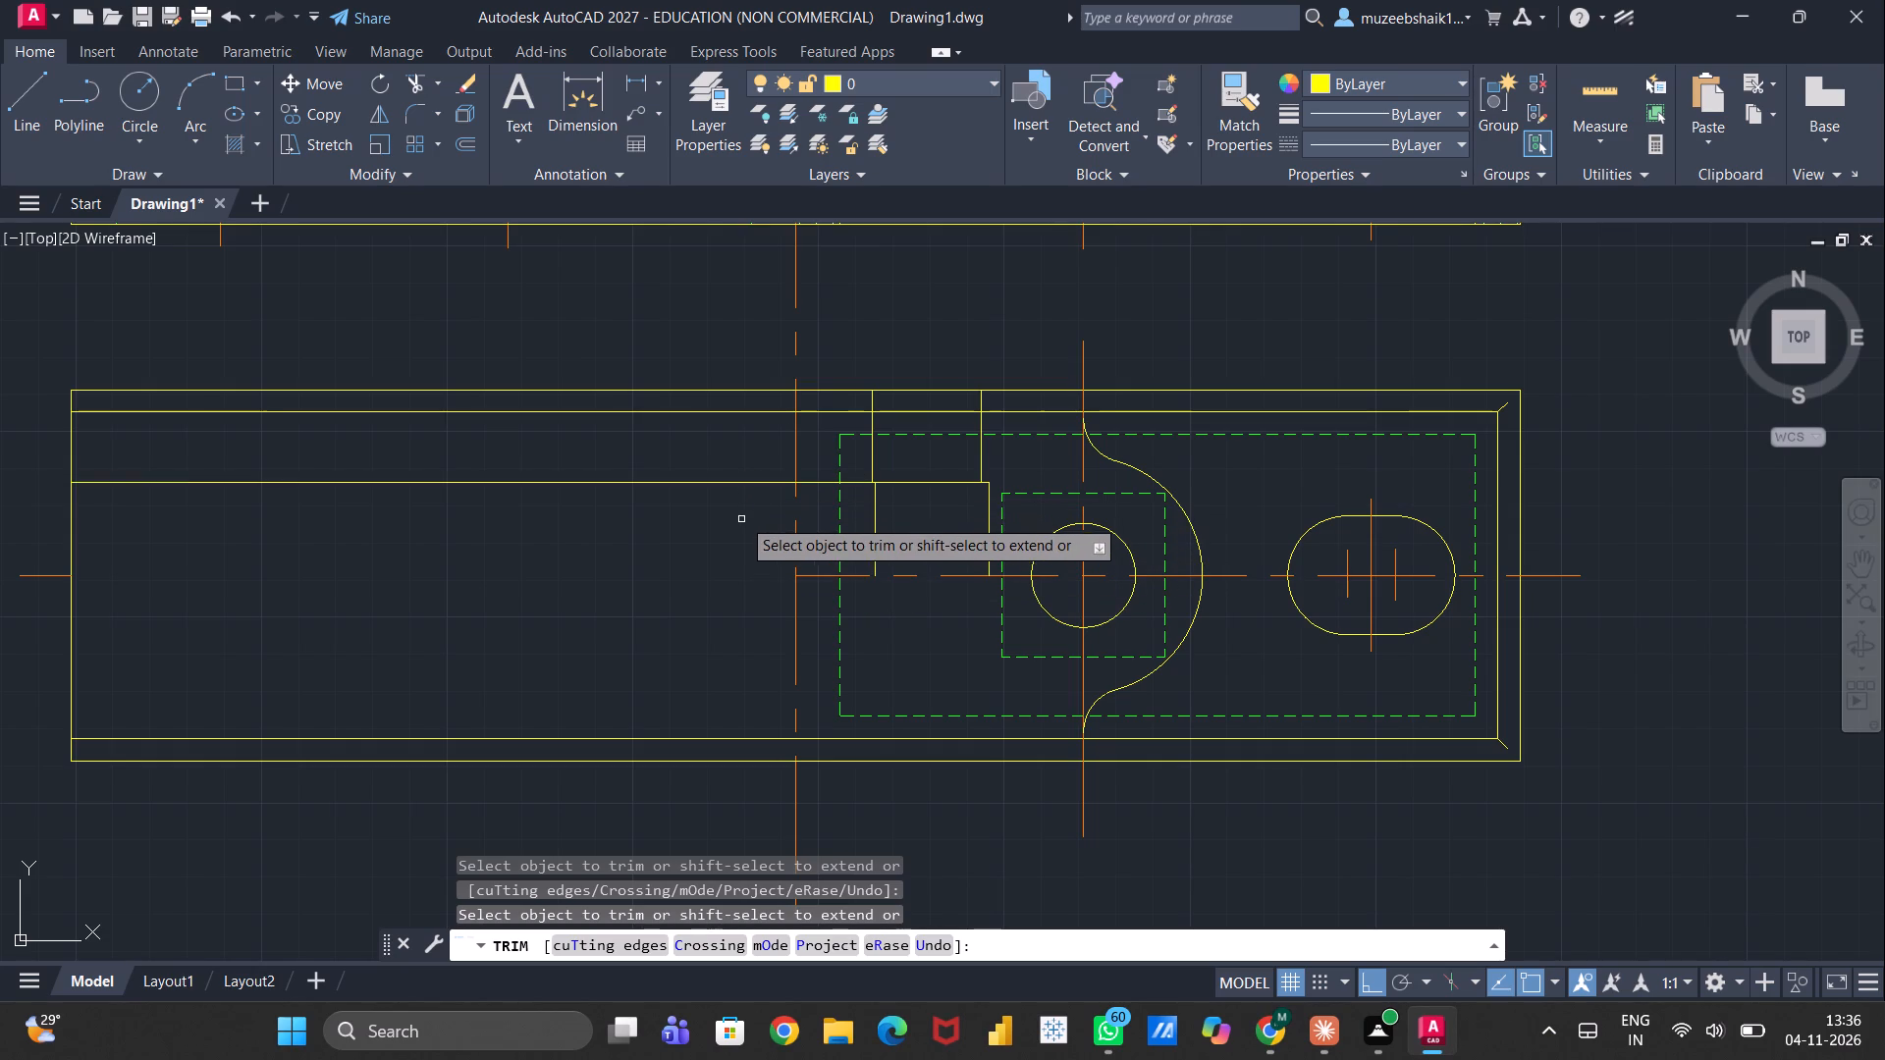
click(708, 479)
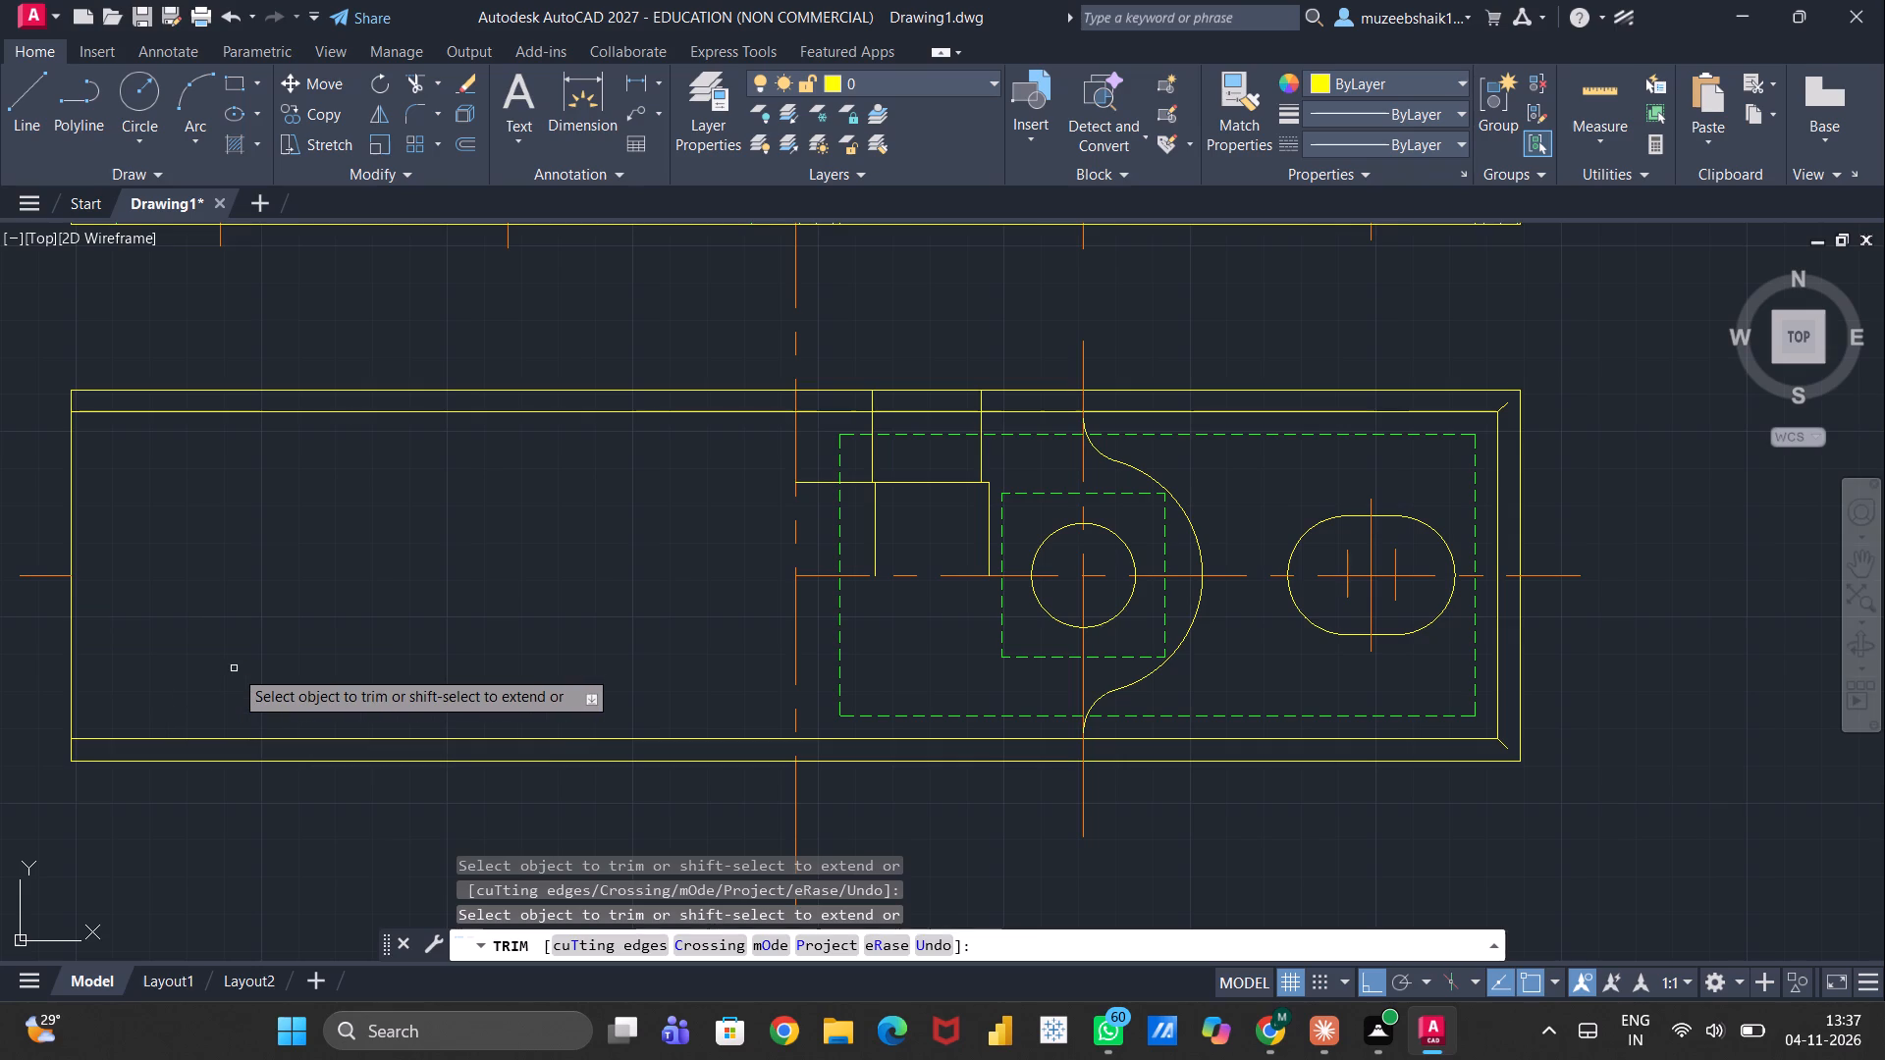
key(Escape)
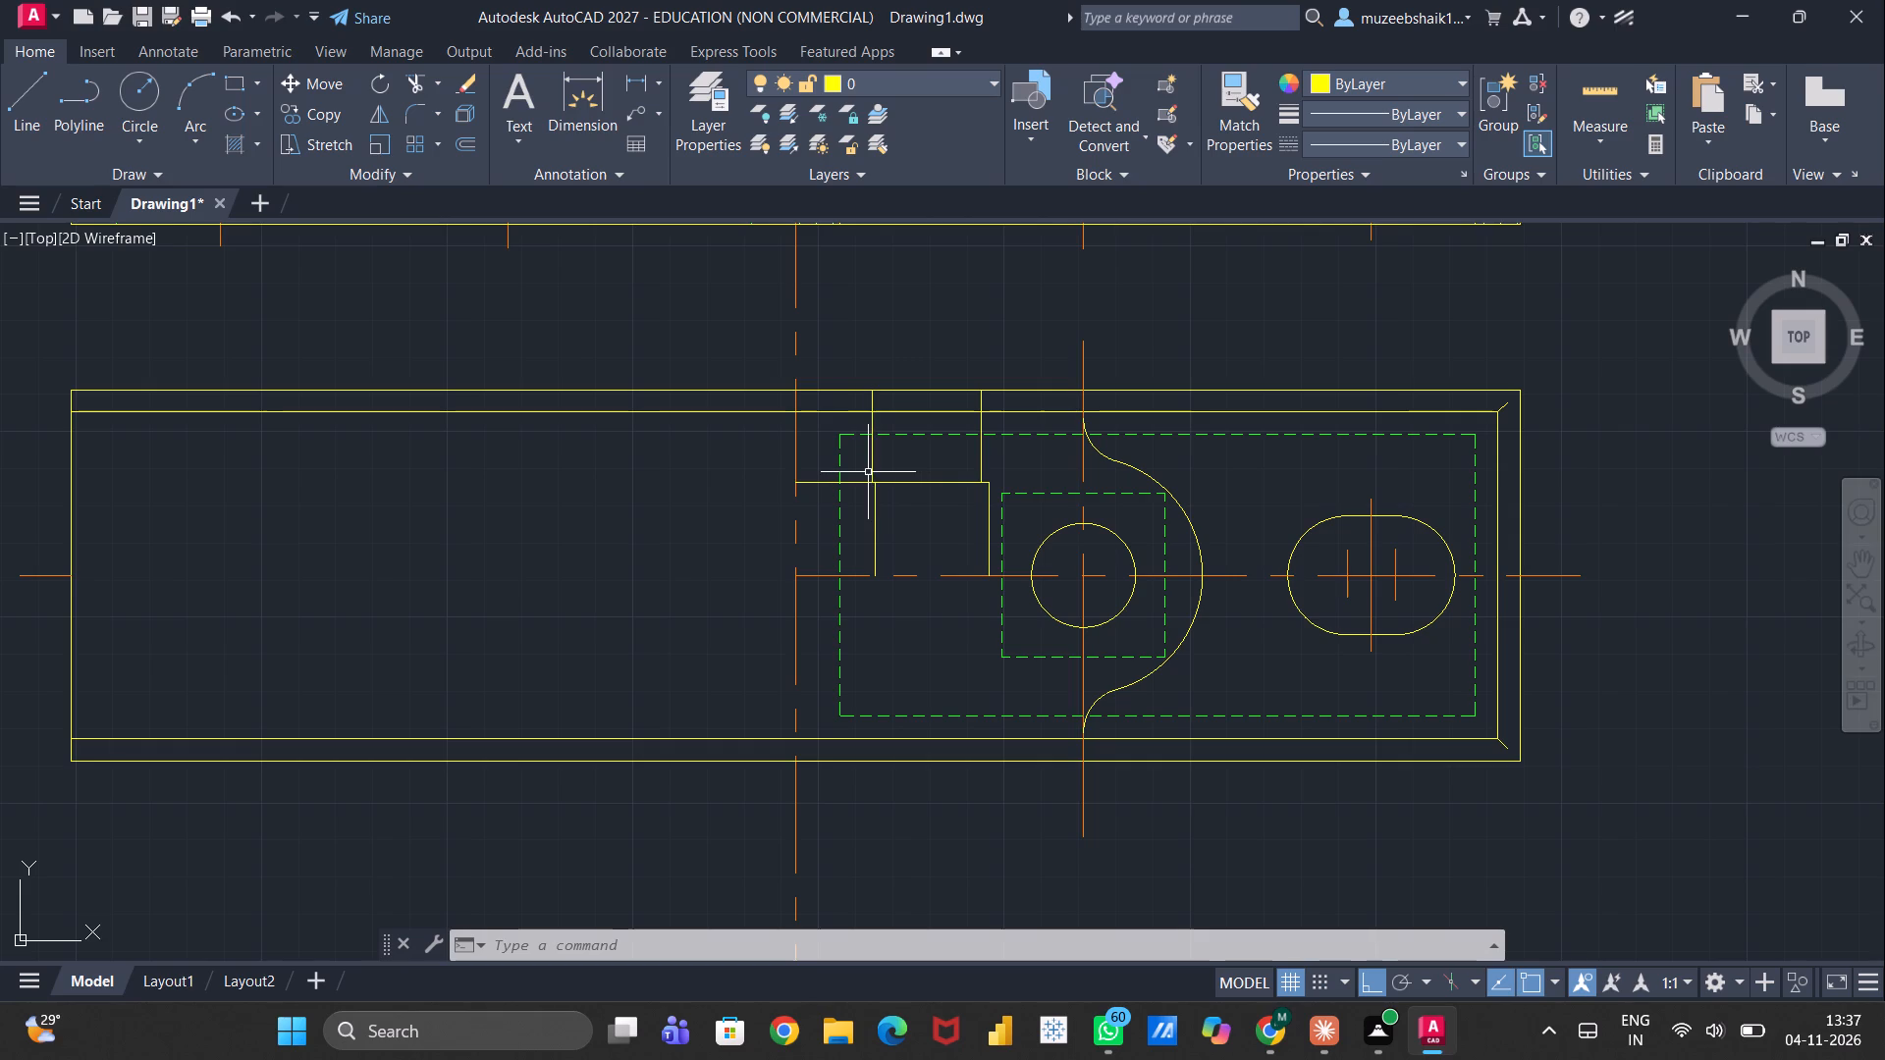
Mirror the five projected pocket lines in the plan's upper half about the plan's horizontal centerline, keeping the source objects.
key(m)
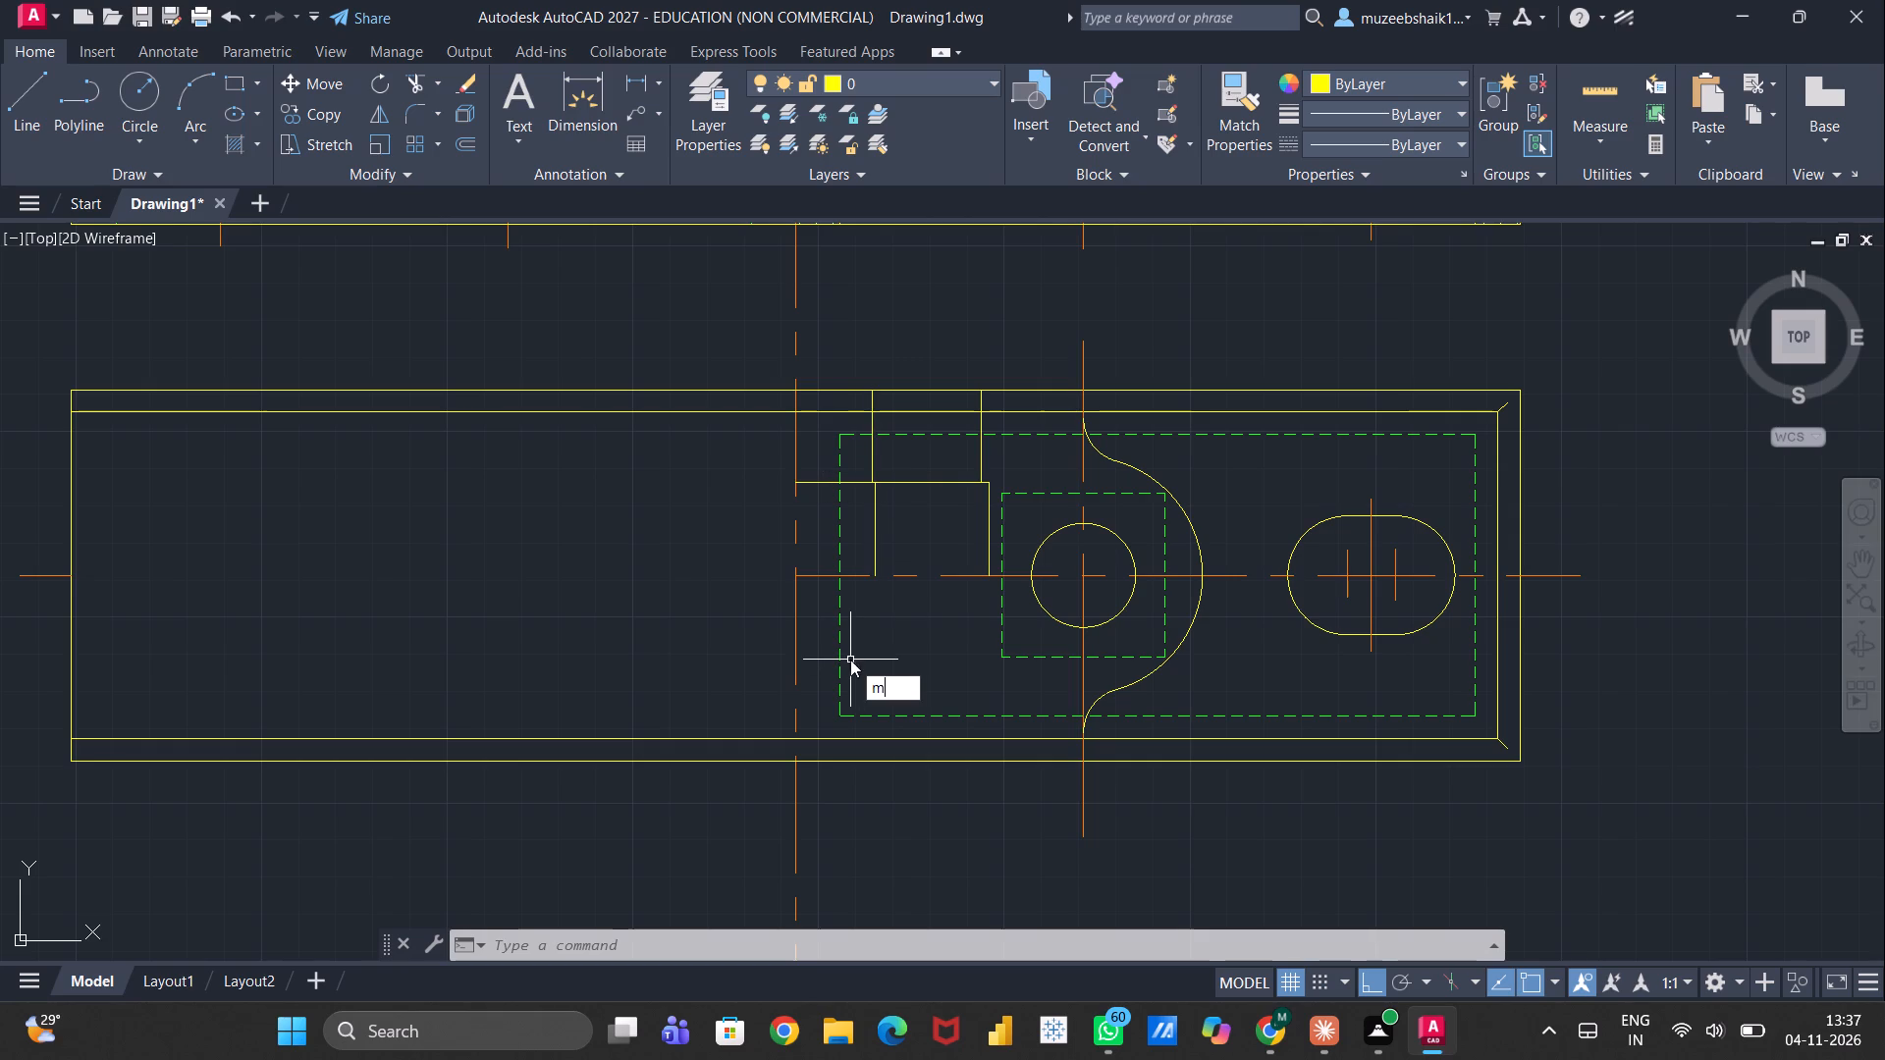
key(i)
key(Return)
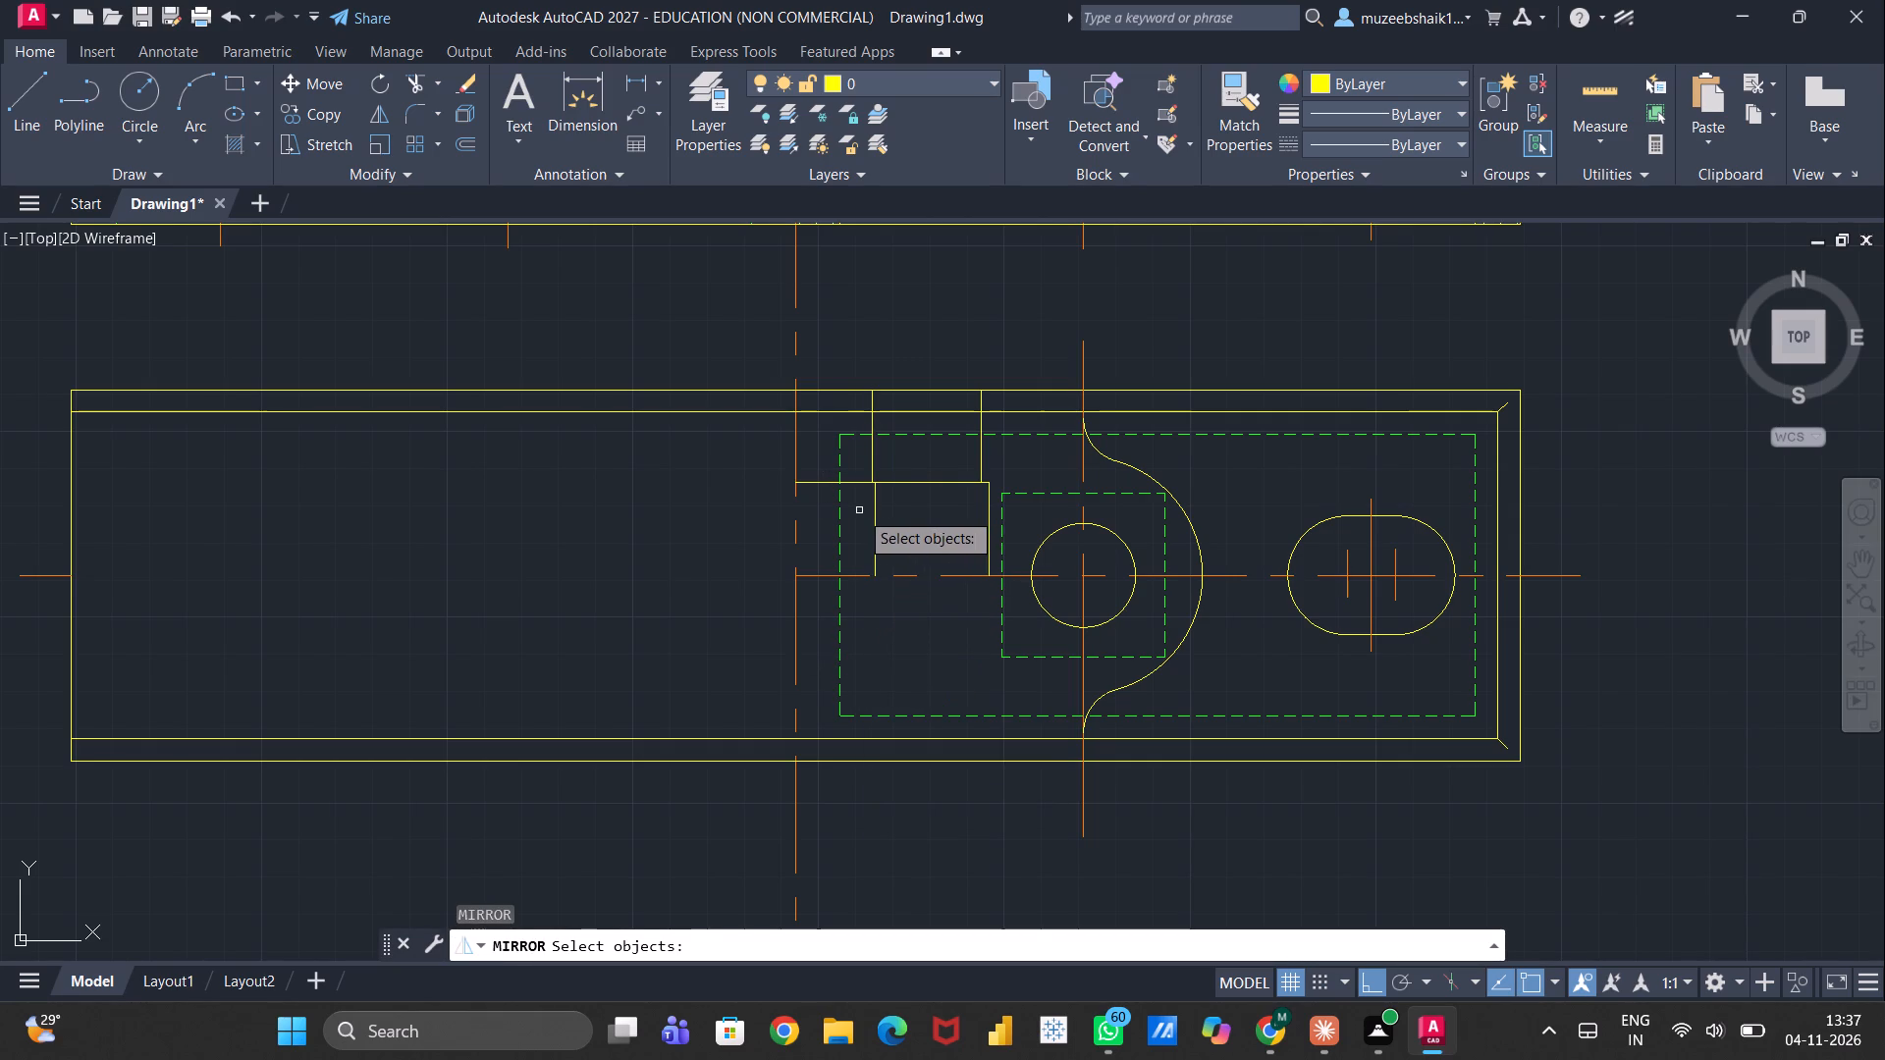
drag(859, 510, 913, 495)
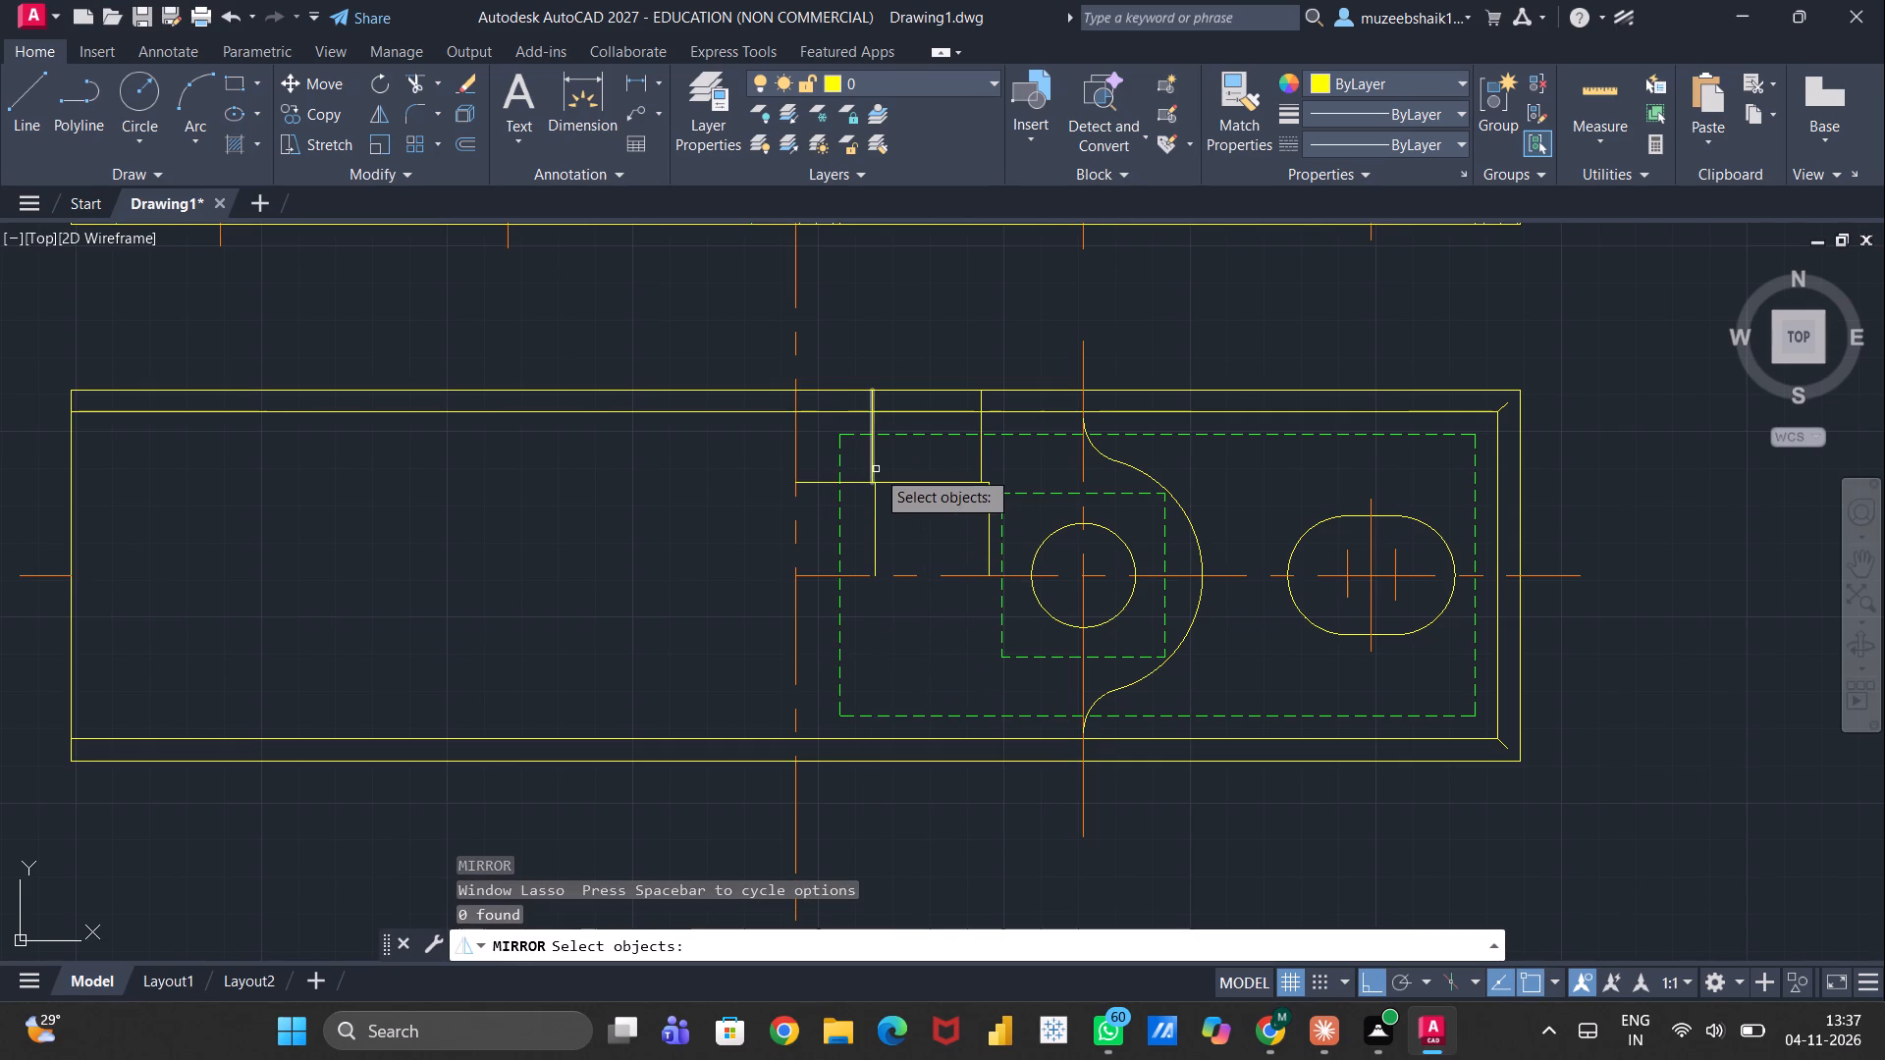
click(876, 463)
click(857, 481)
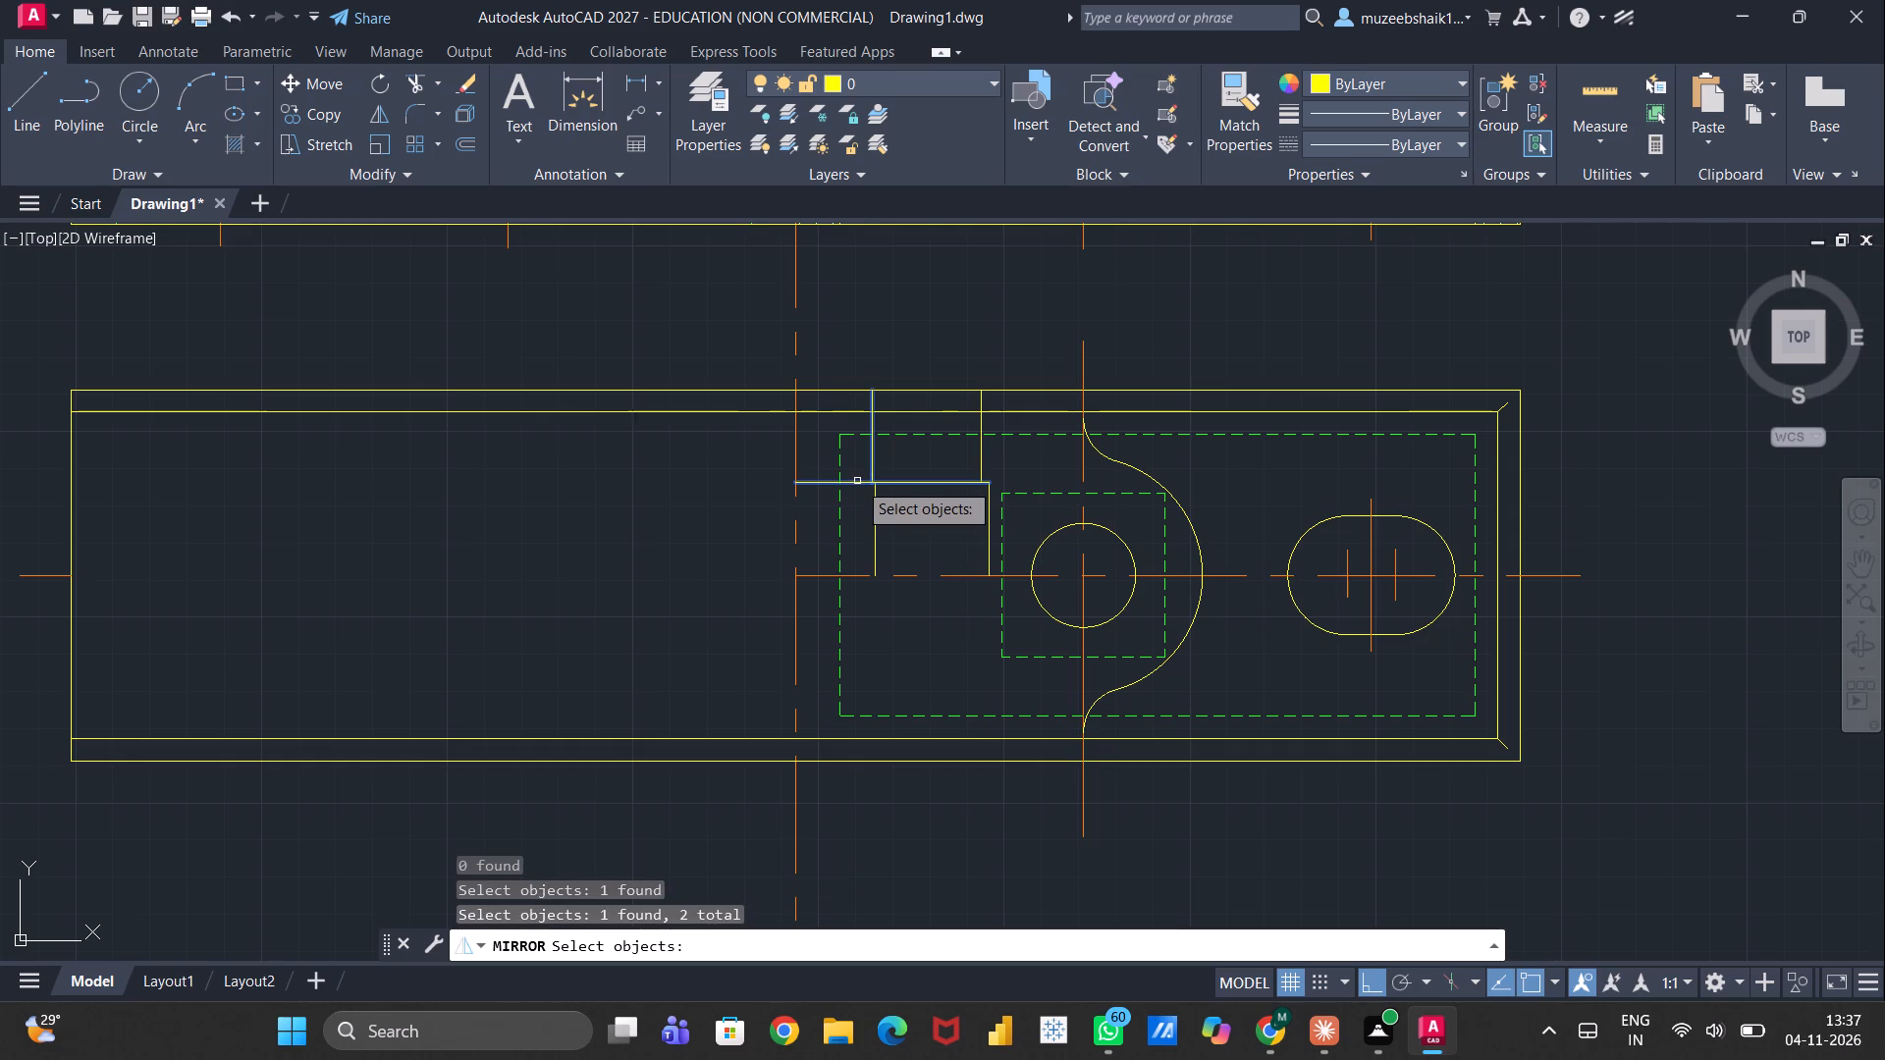
click(879, 514)
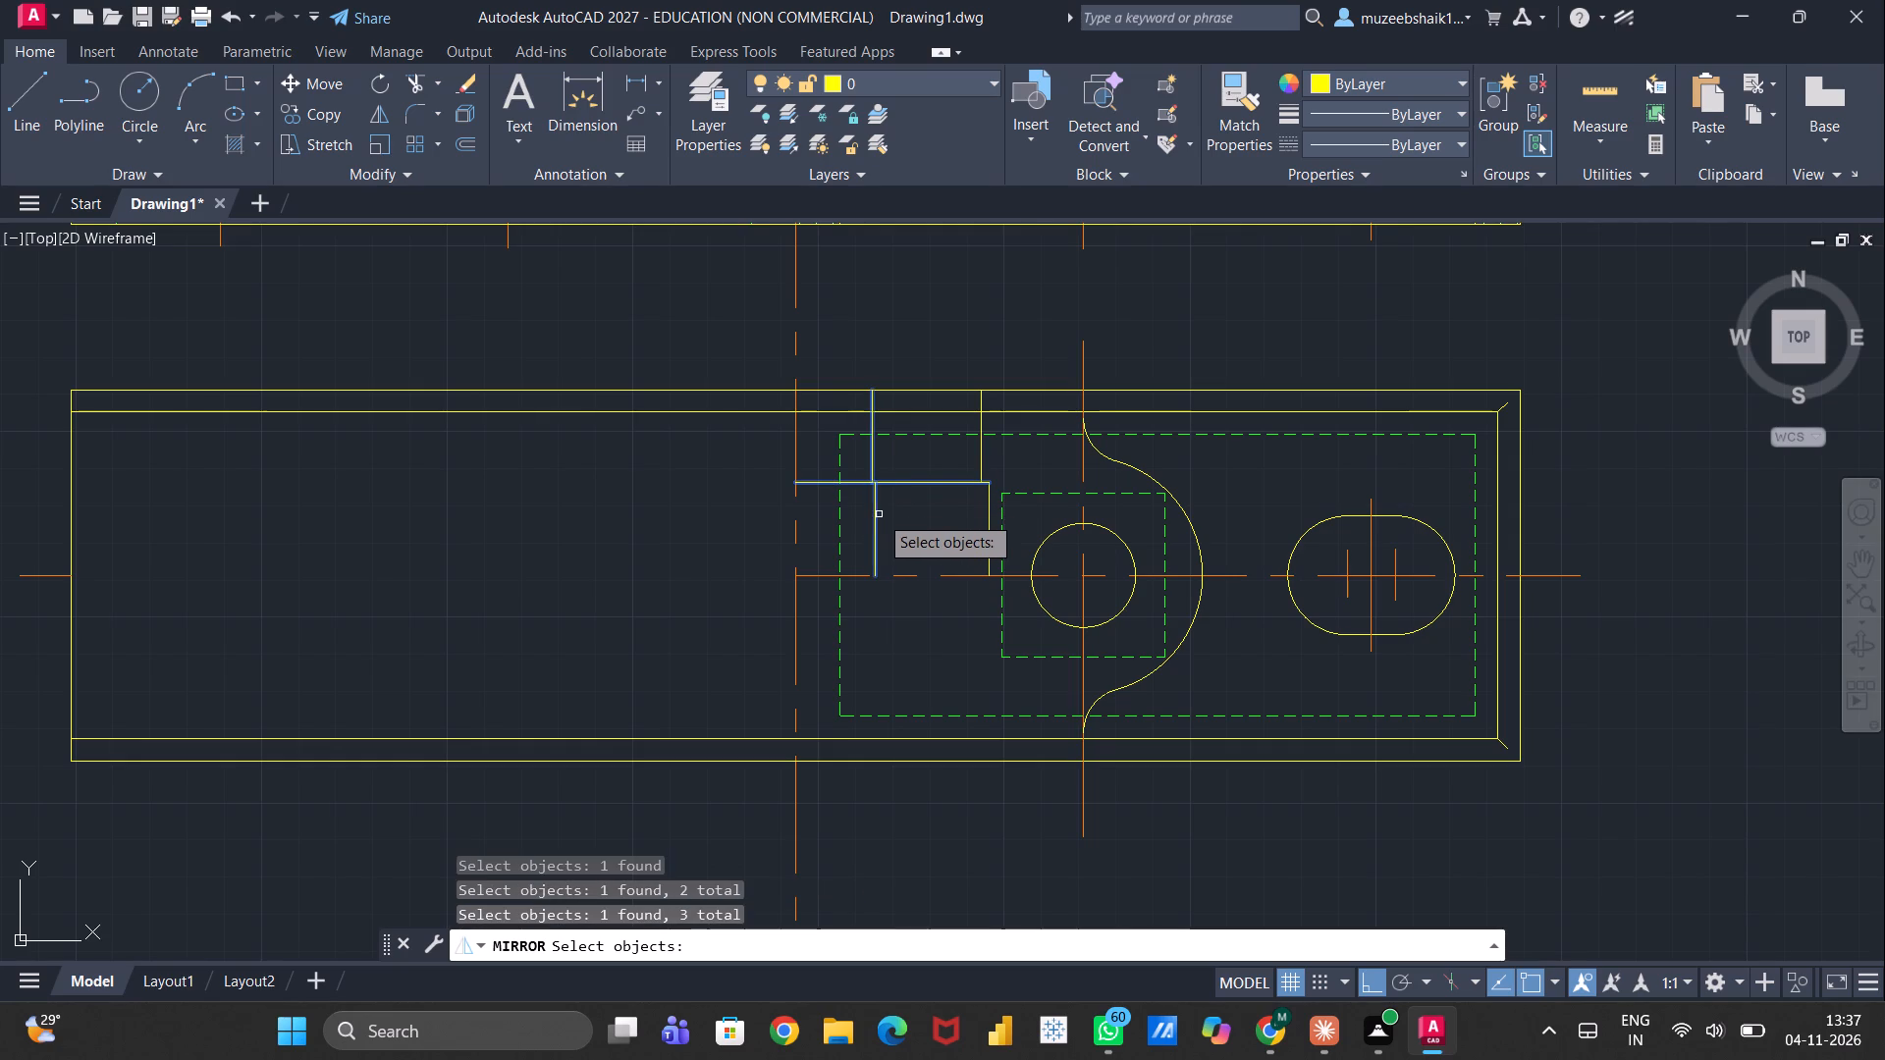
click(983, 460)
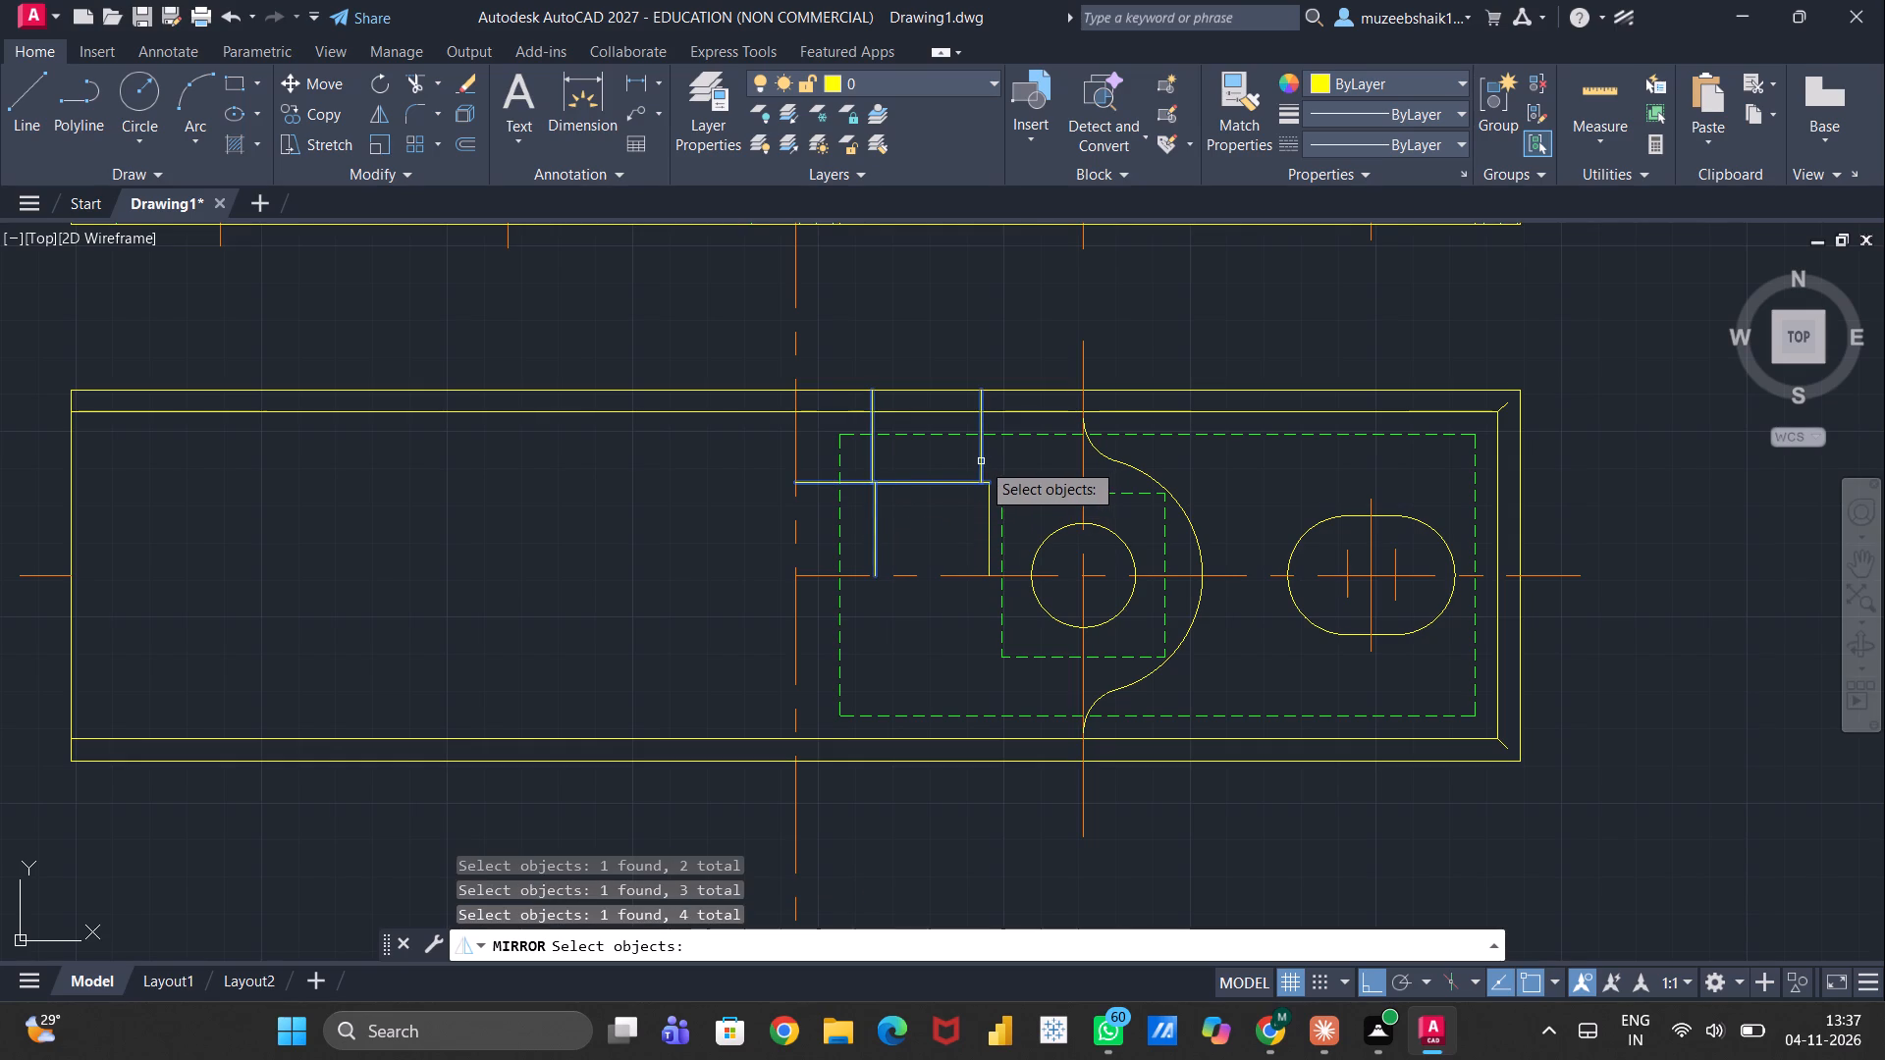
click(992, 531)
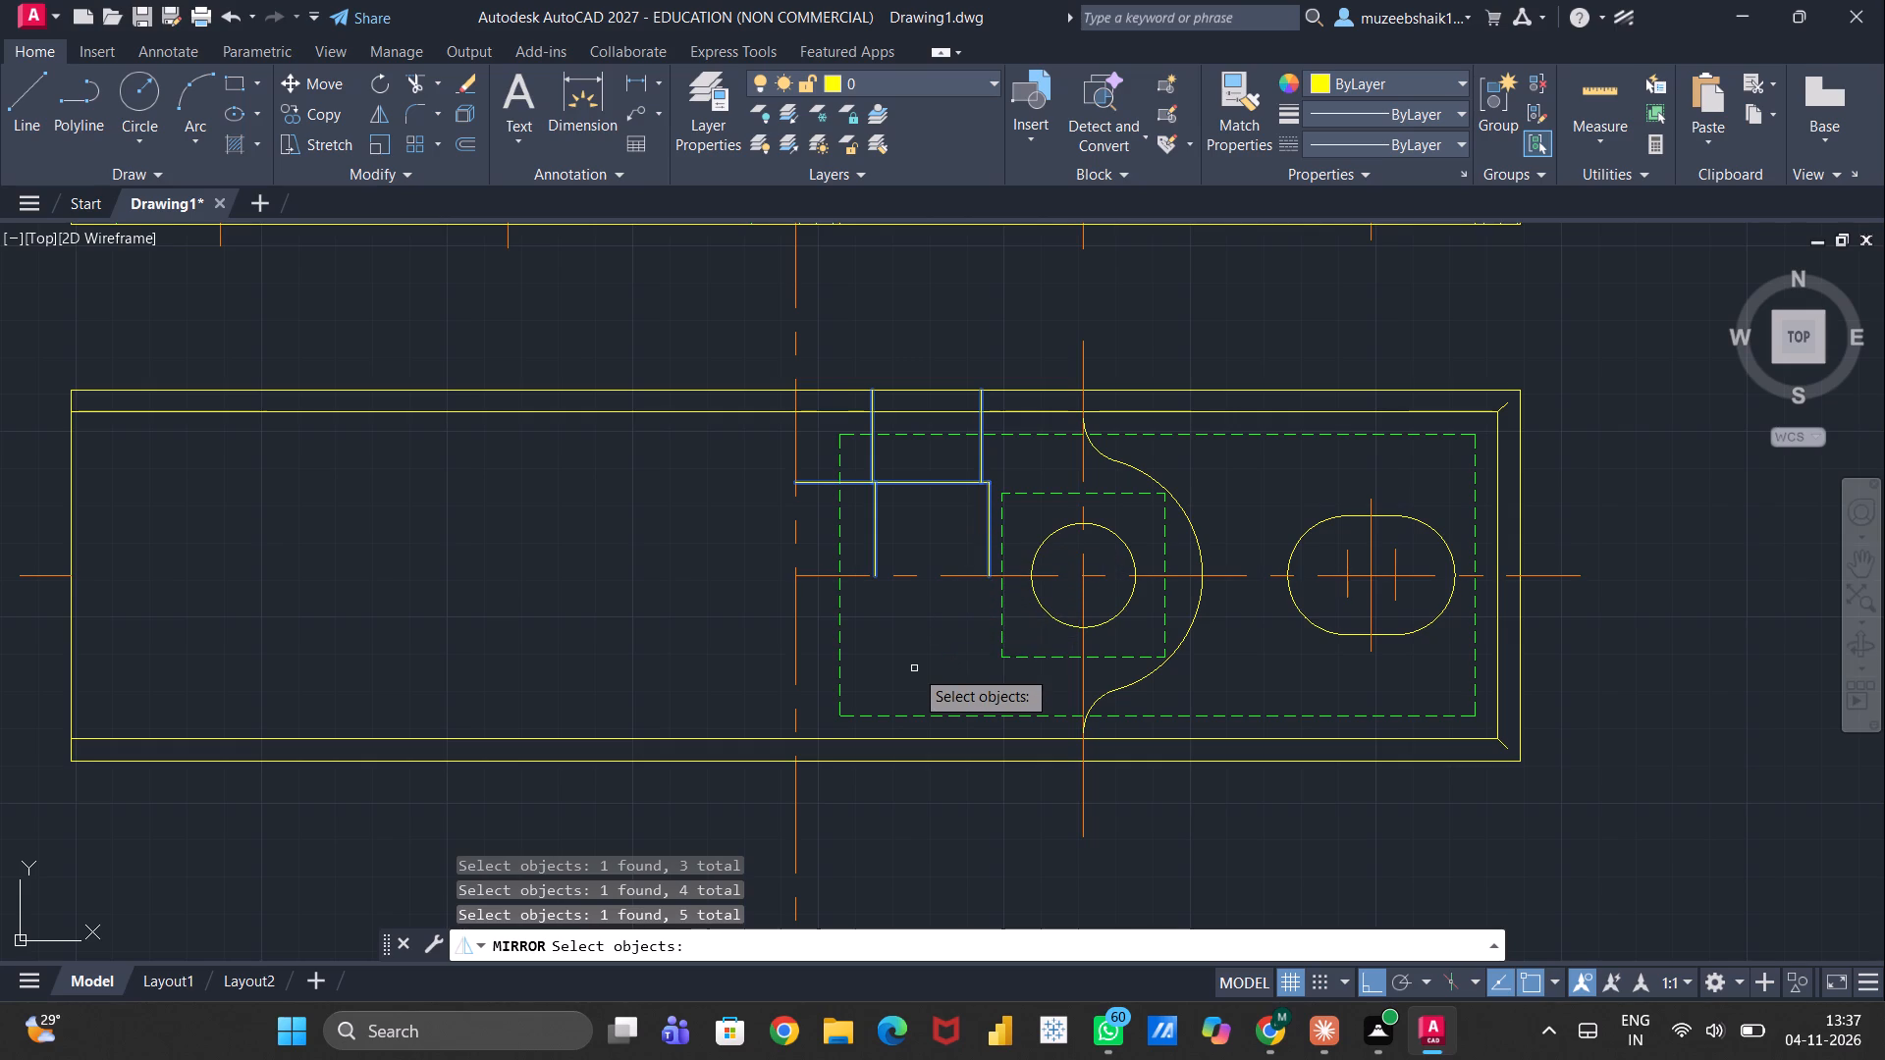
key(Return)
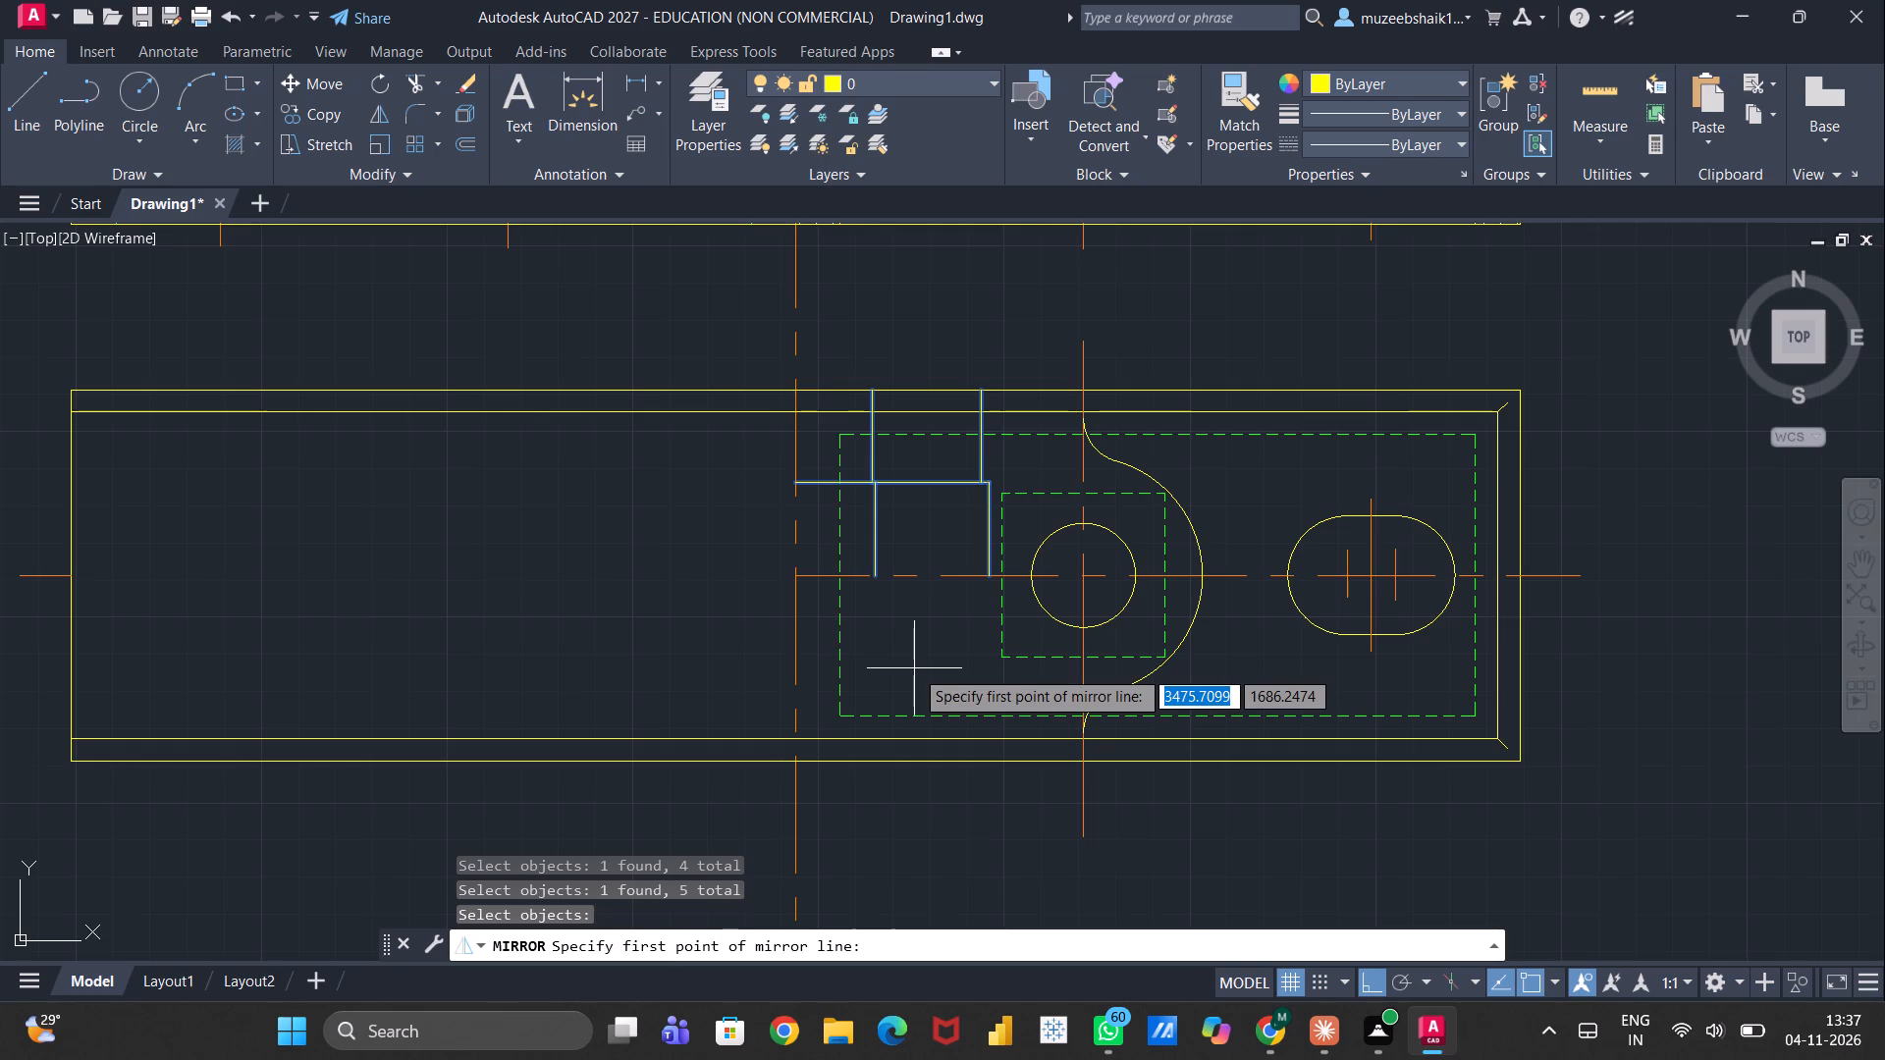
click(797, 574)
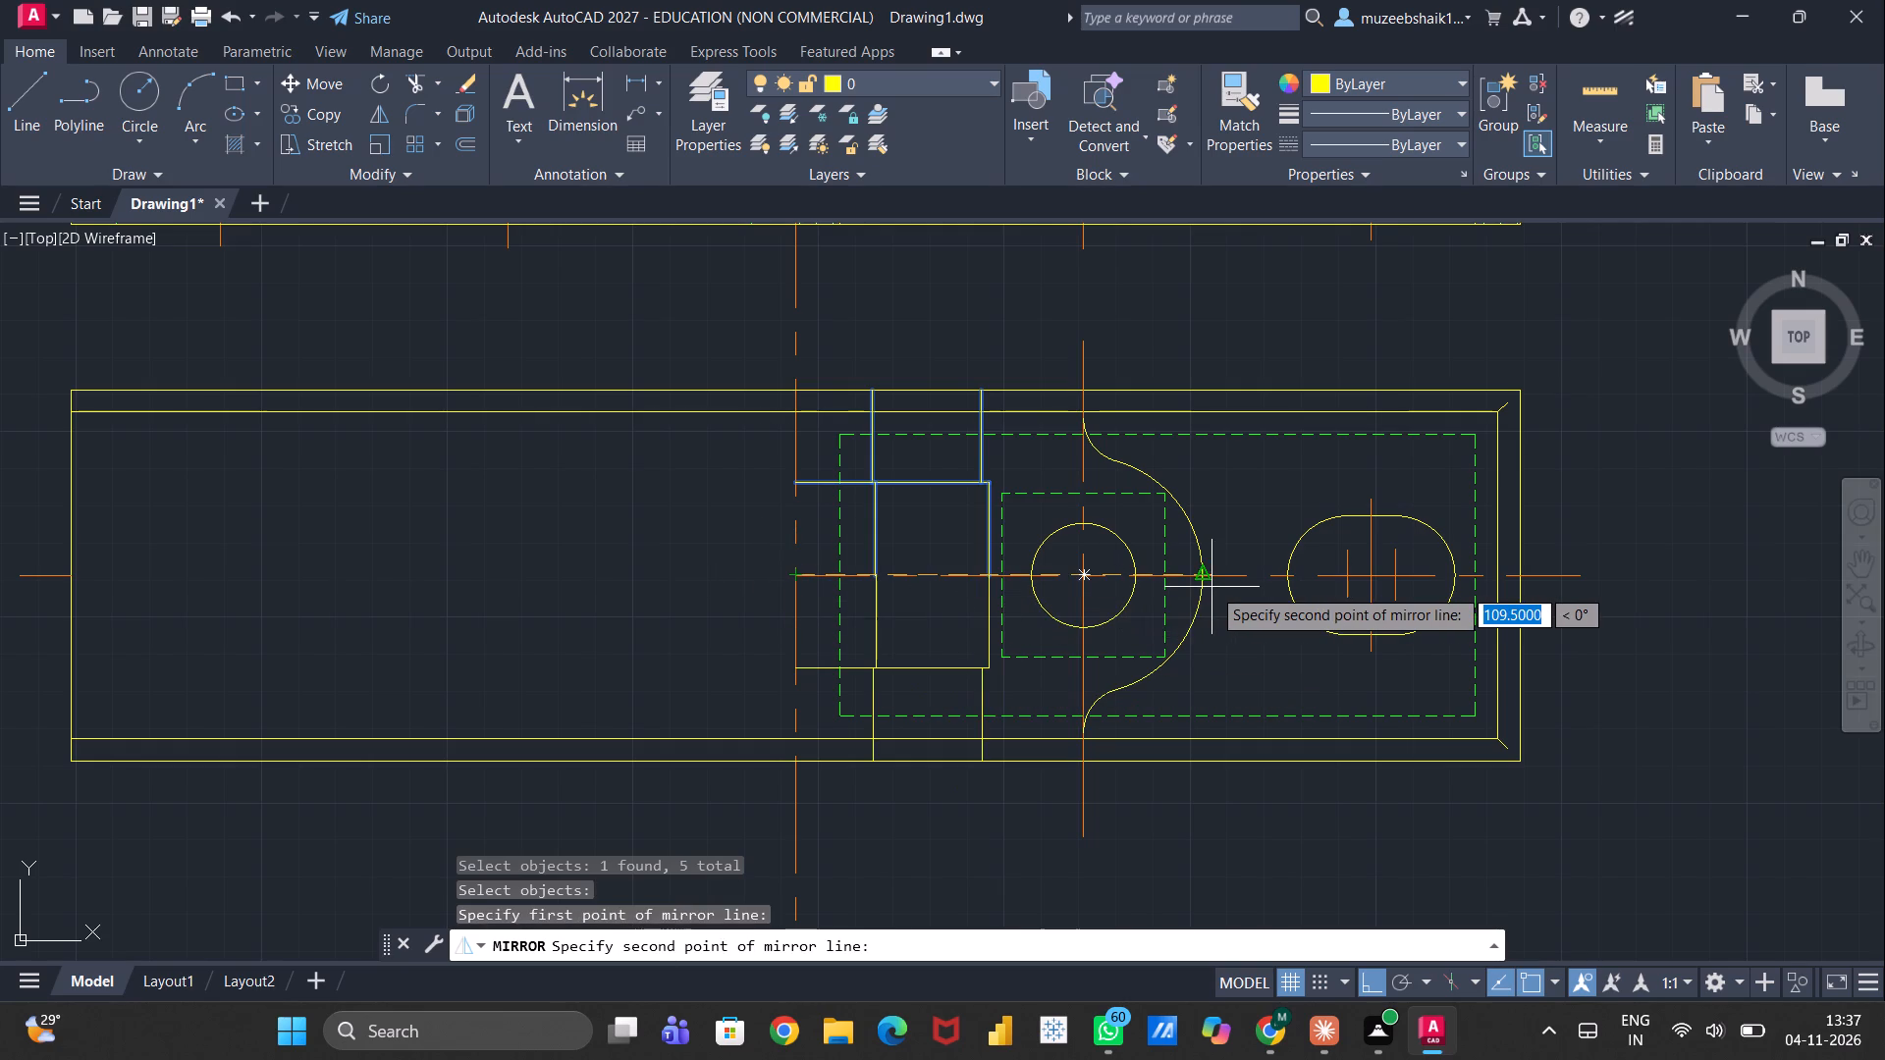
click(1087, 578)
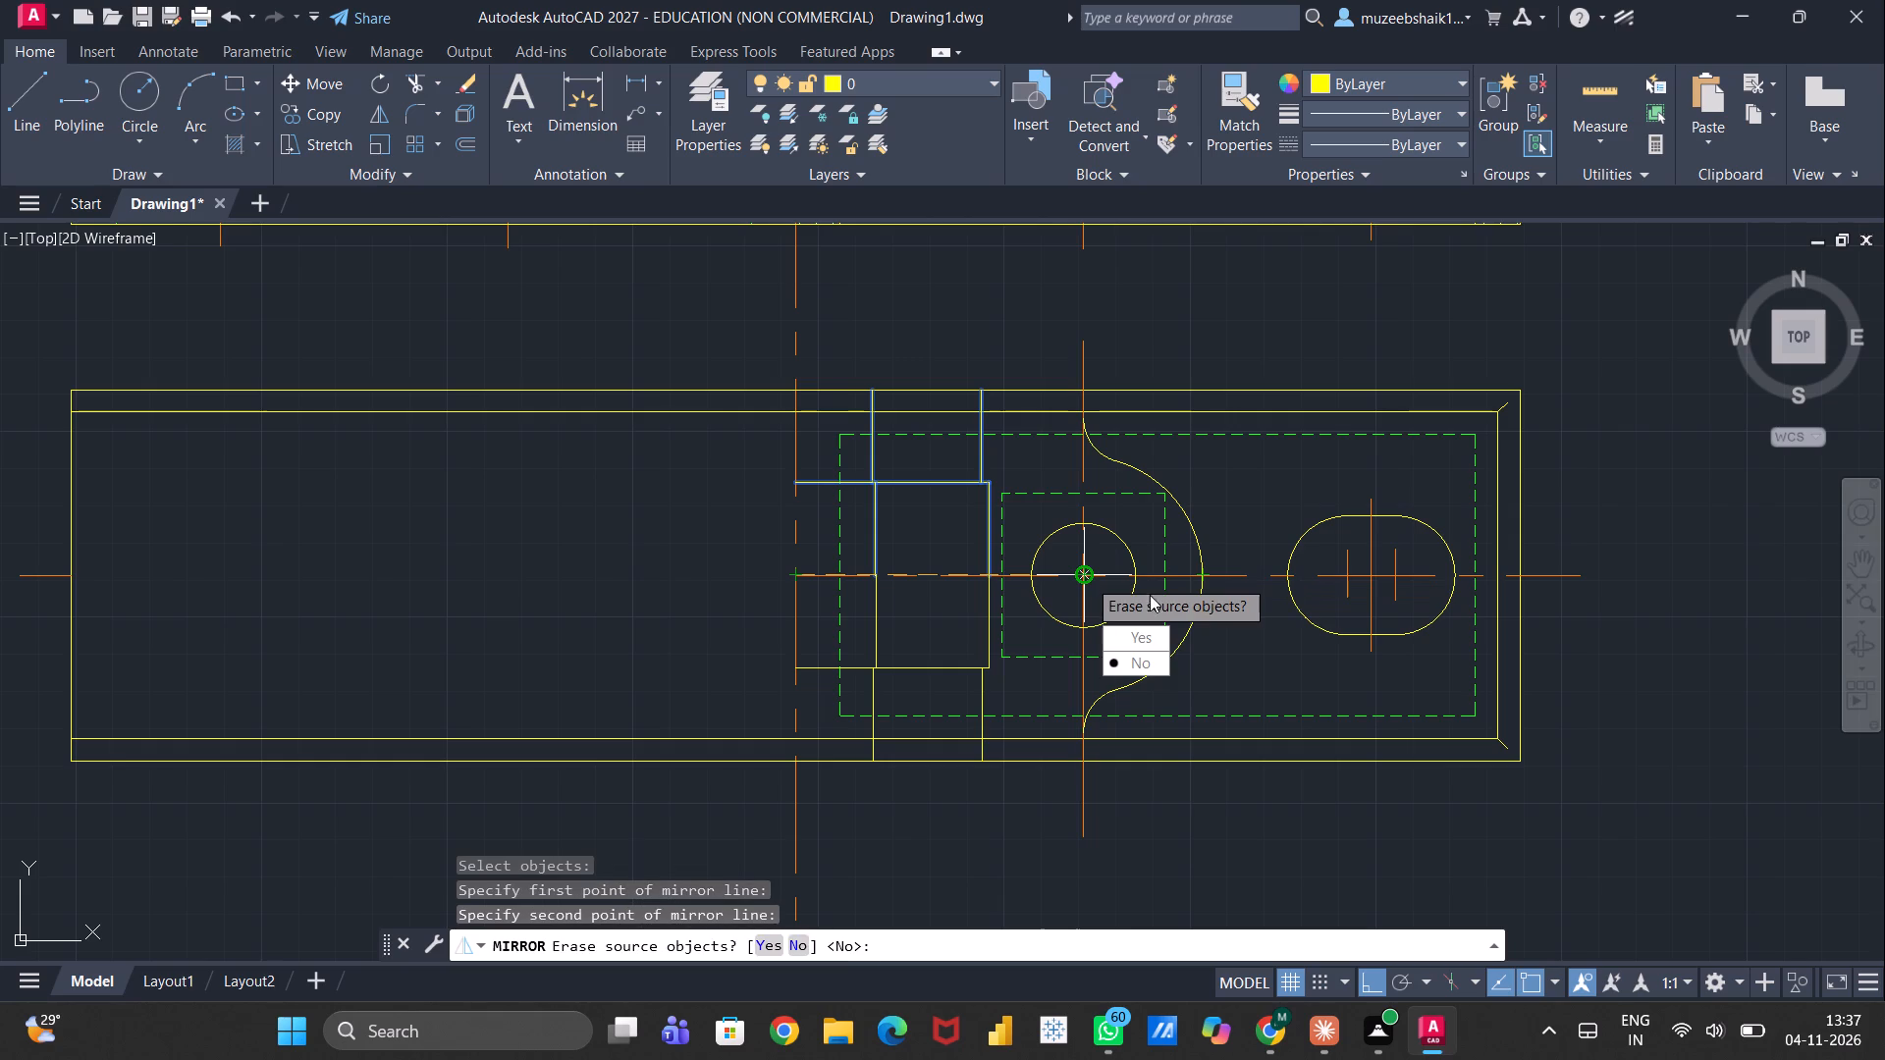
drag(1129, 670, 1087, 578)
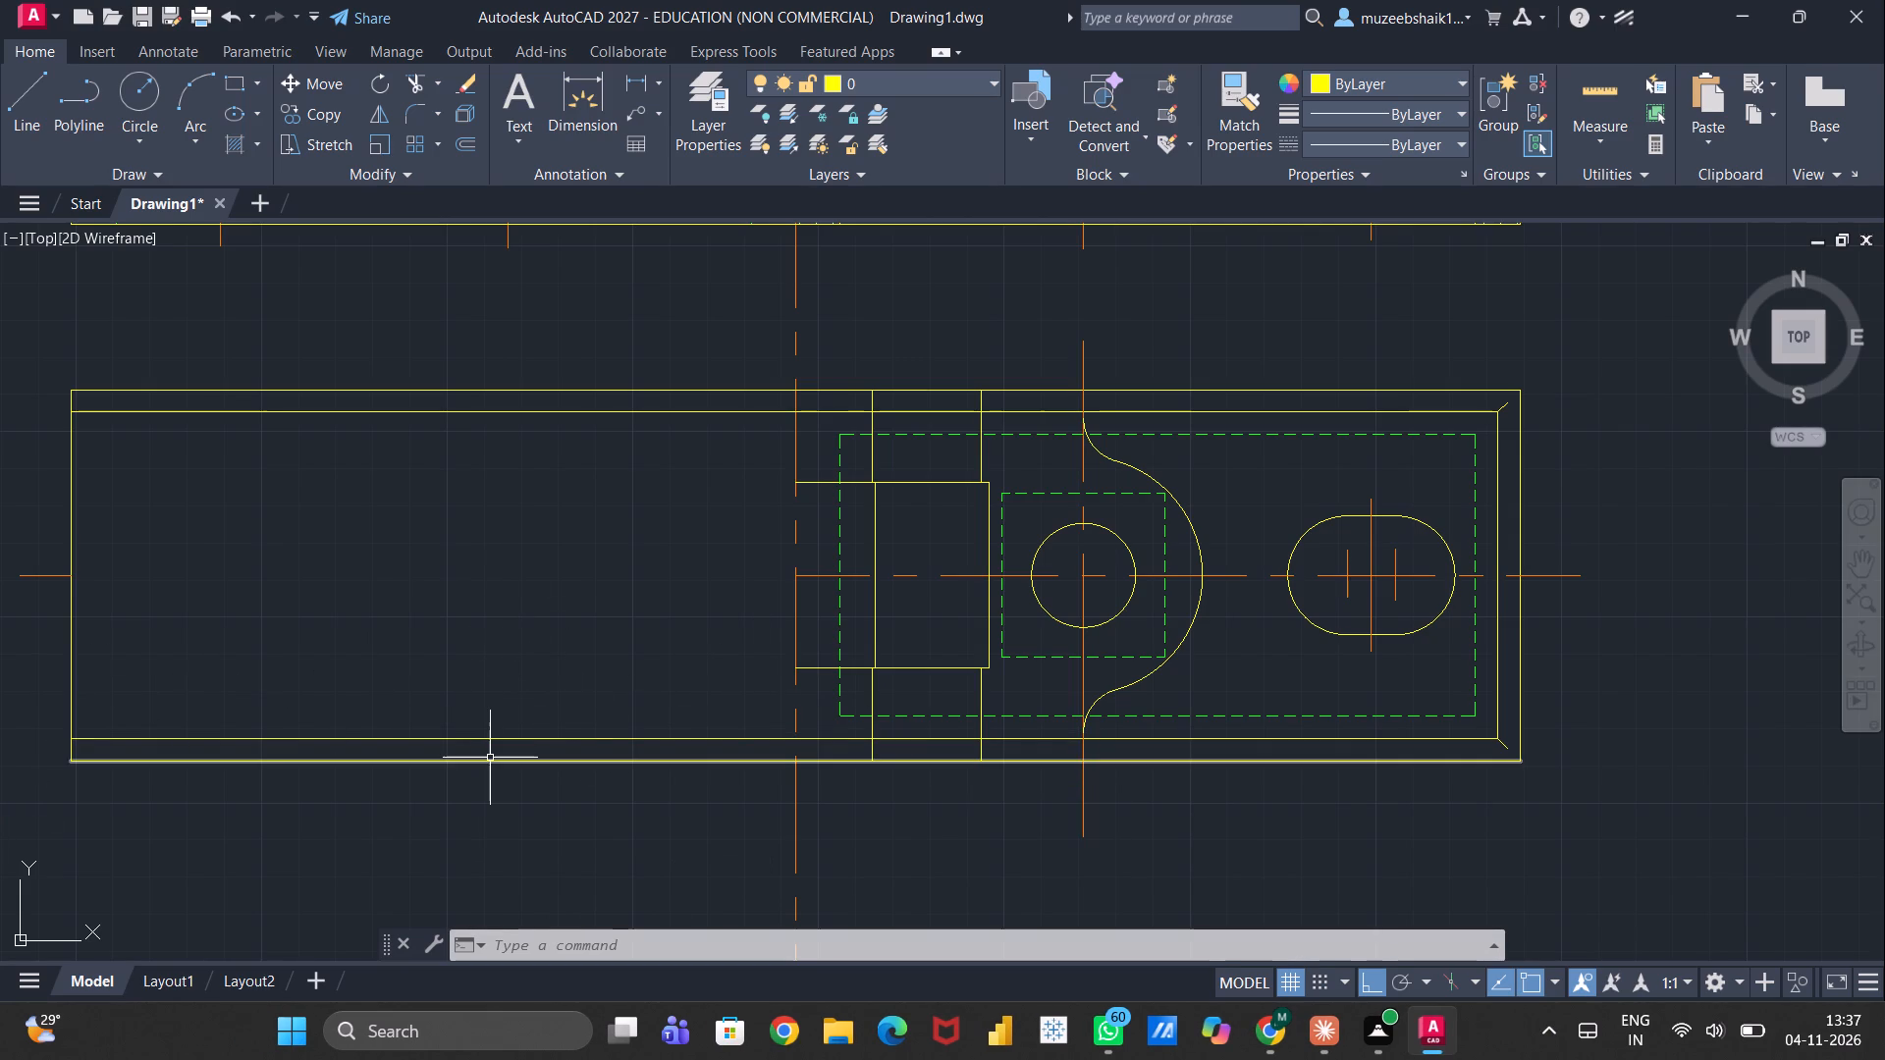
Stretch the horizontal centerline's left end from the main vertical centerline to the plan's left edge.
click(814, 573)
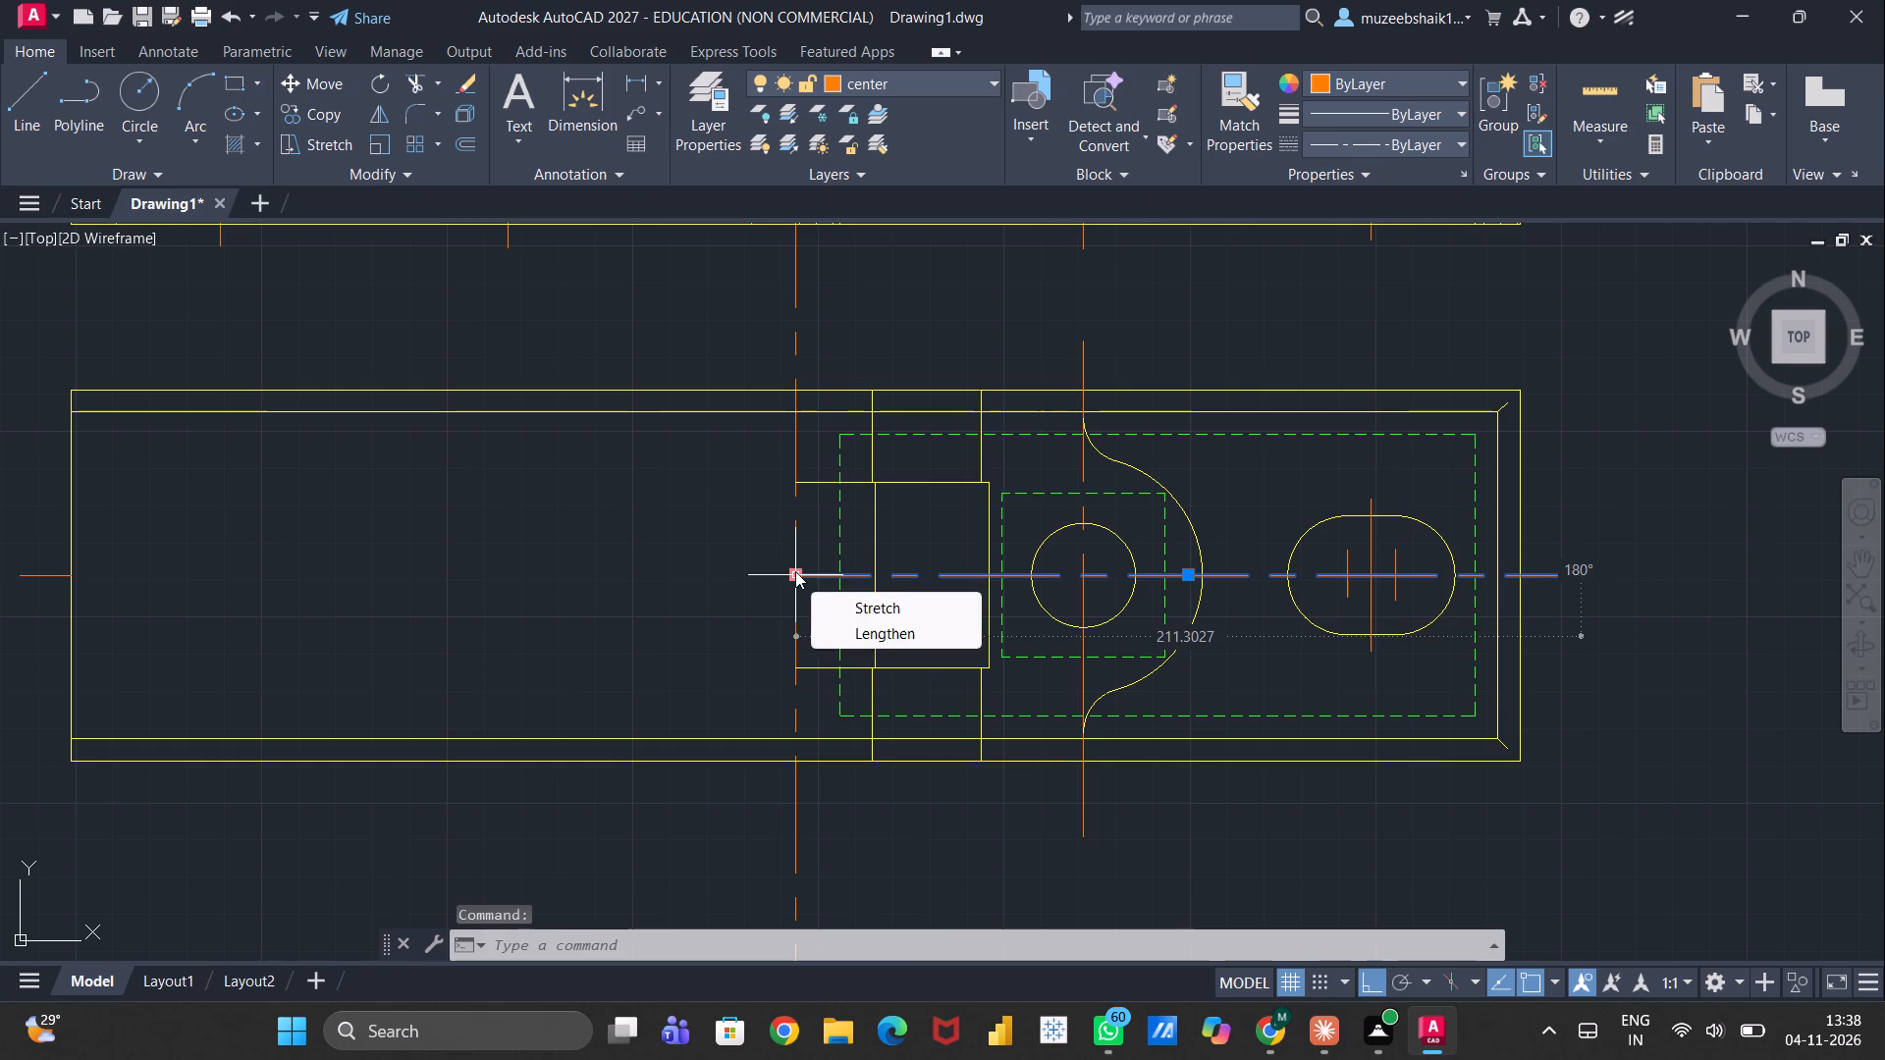
click(795, 571)
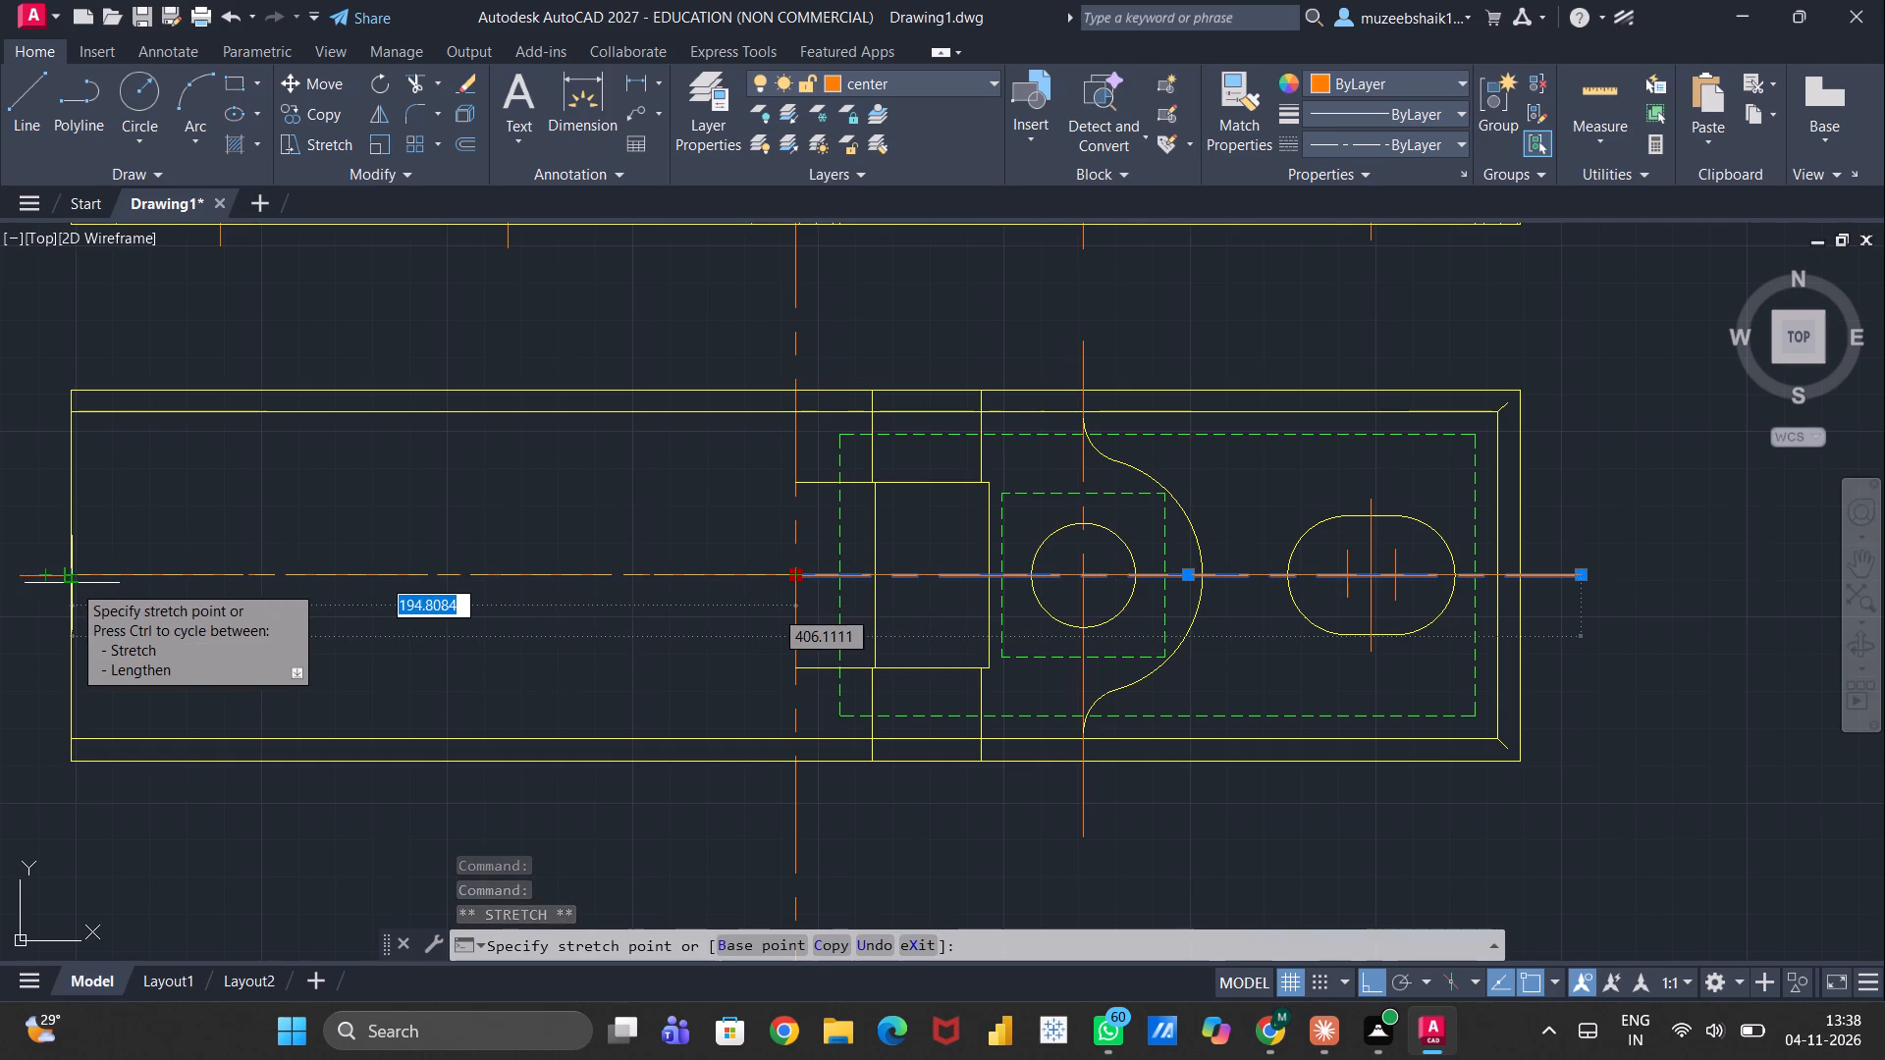
click(74, 583)
key(Escape)
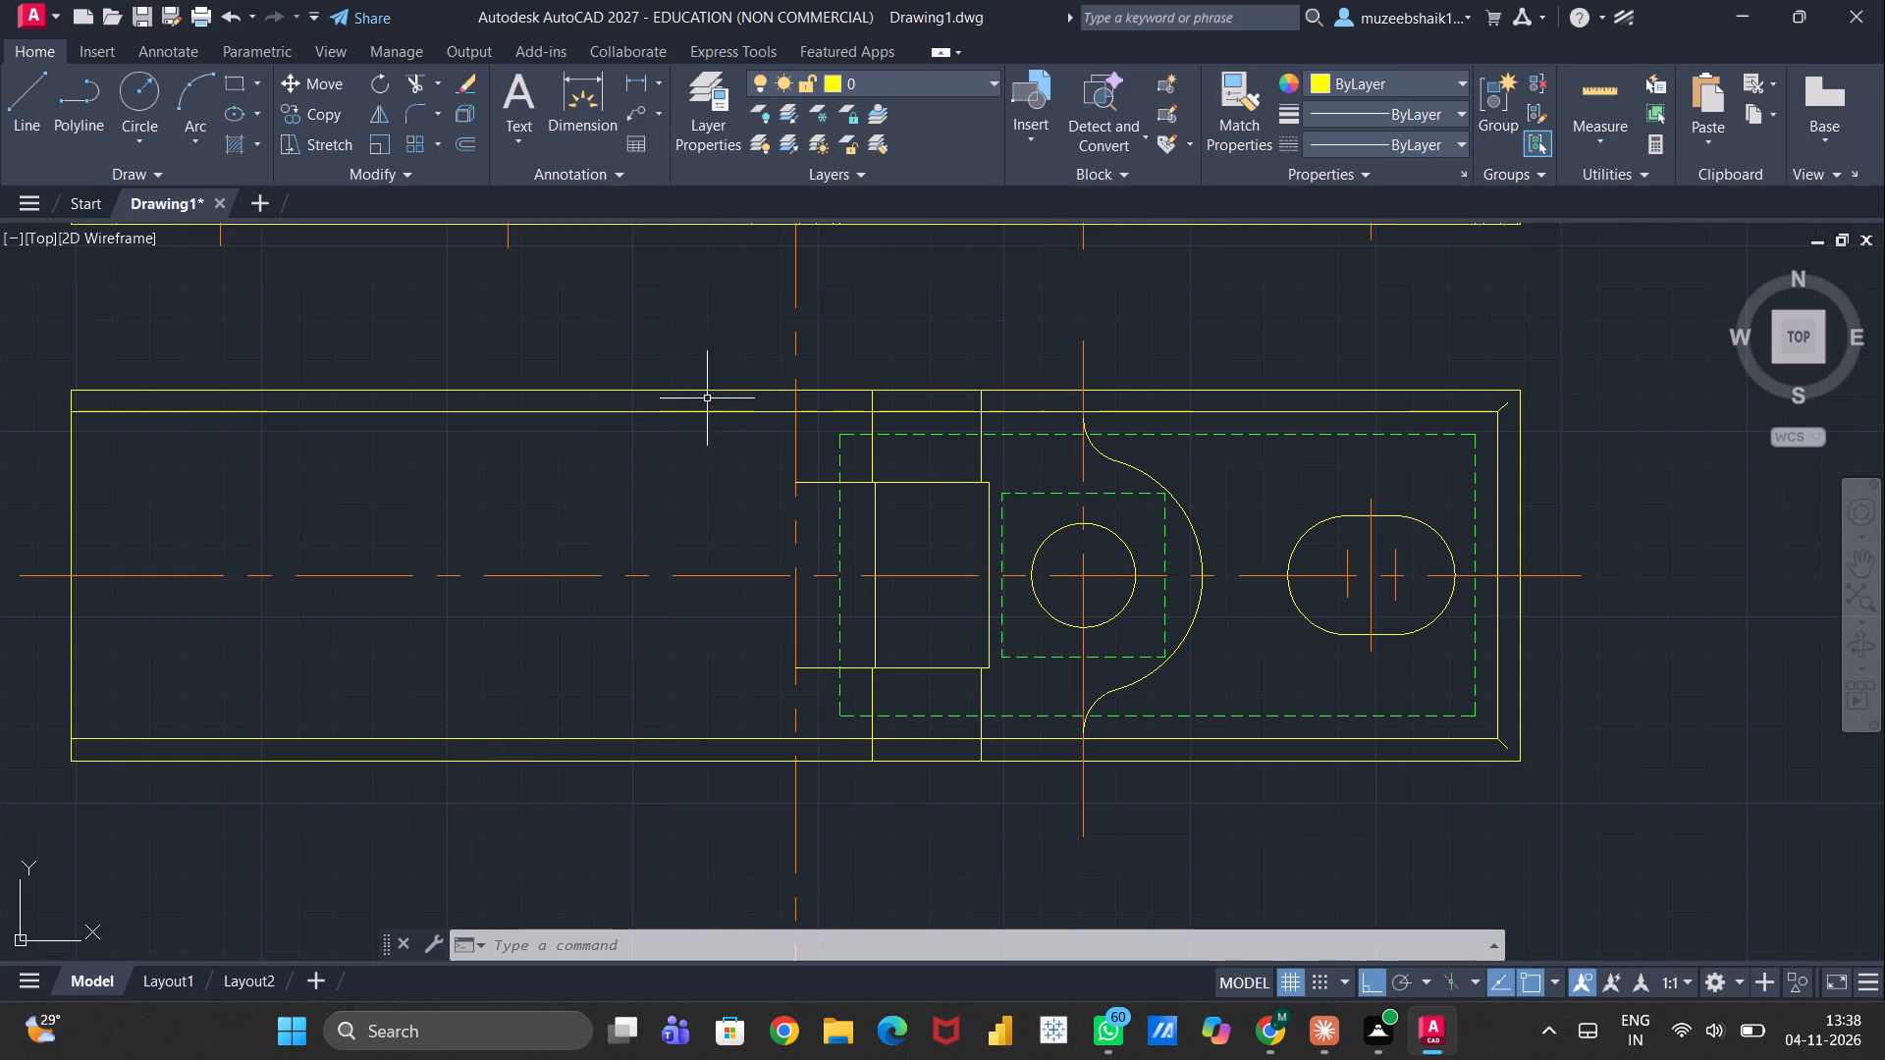
Trim away the plan's outer and inner outline lines left of the main vertical centerline, including the left edge.
scroll(690, 501, down, 2)
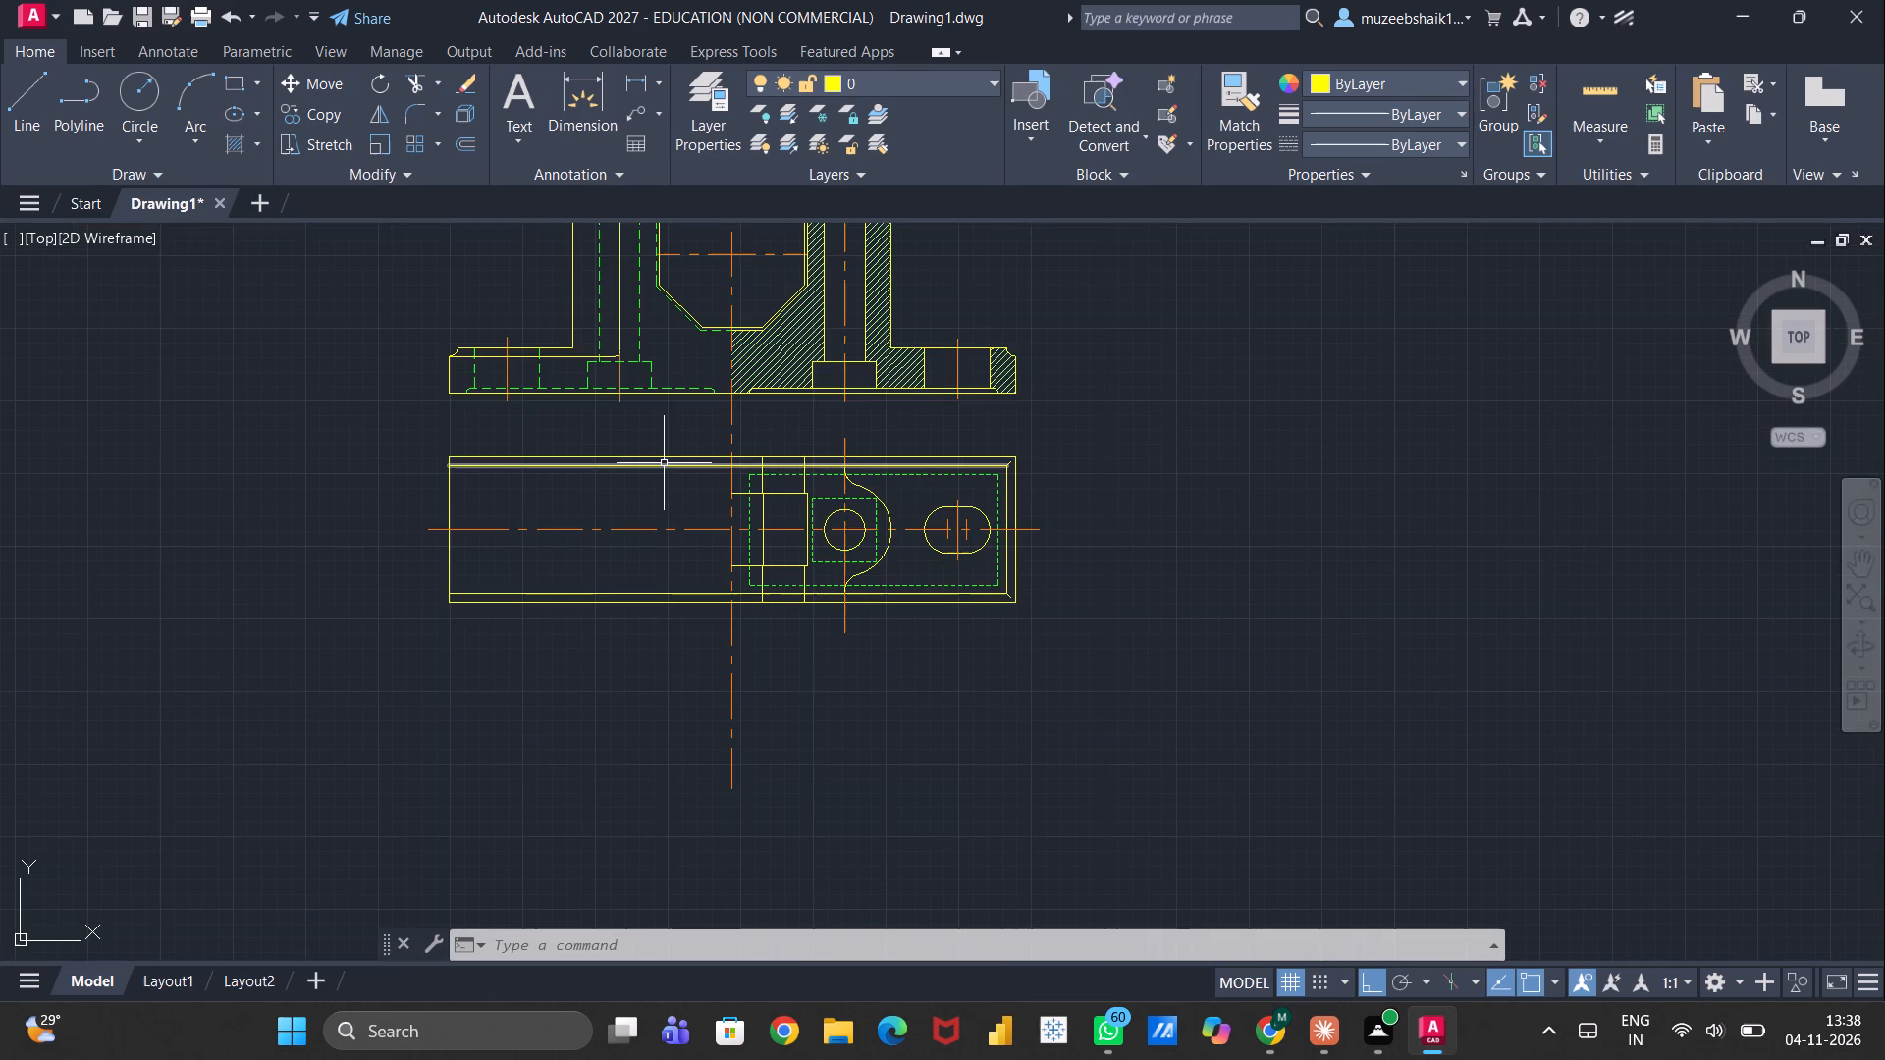
text(tr)
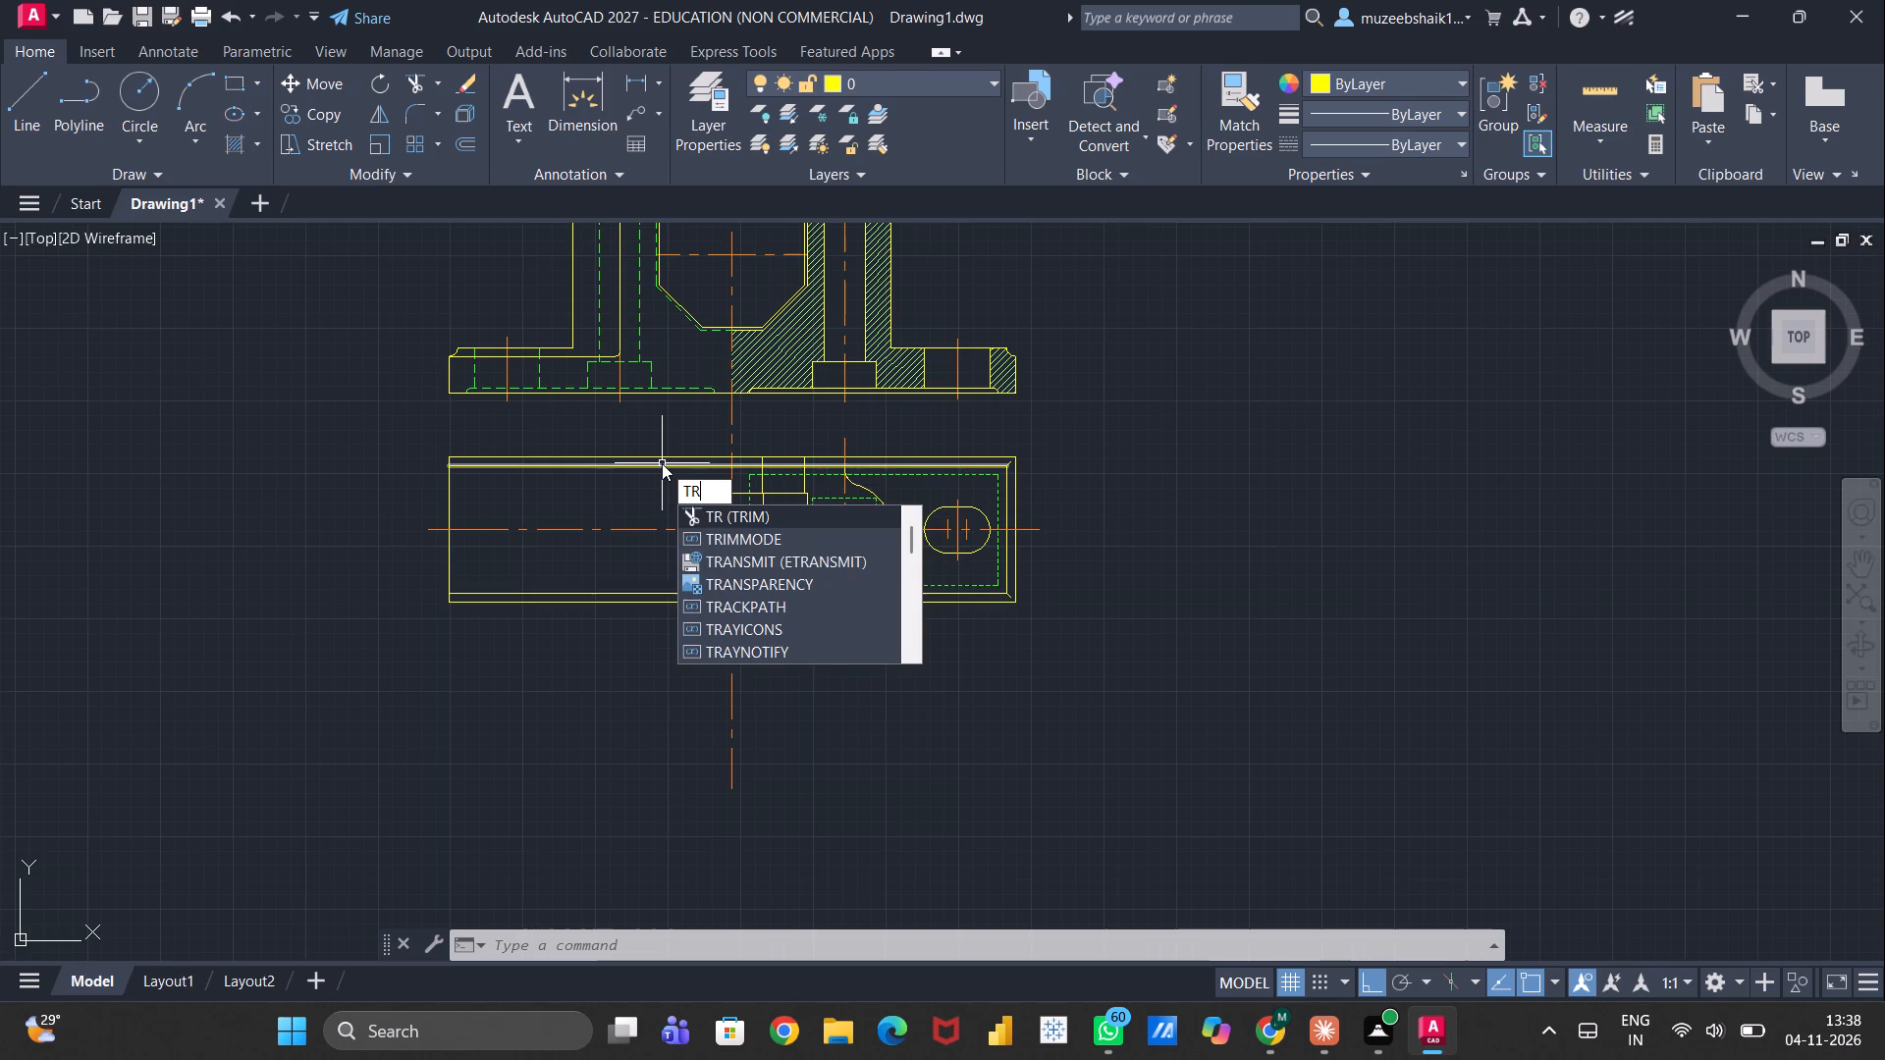
key(Return)
drag(613, 438, 599, 476)
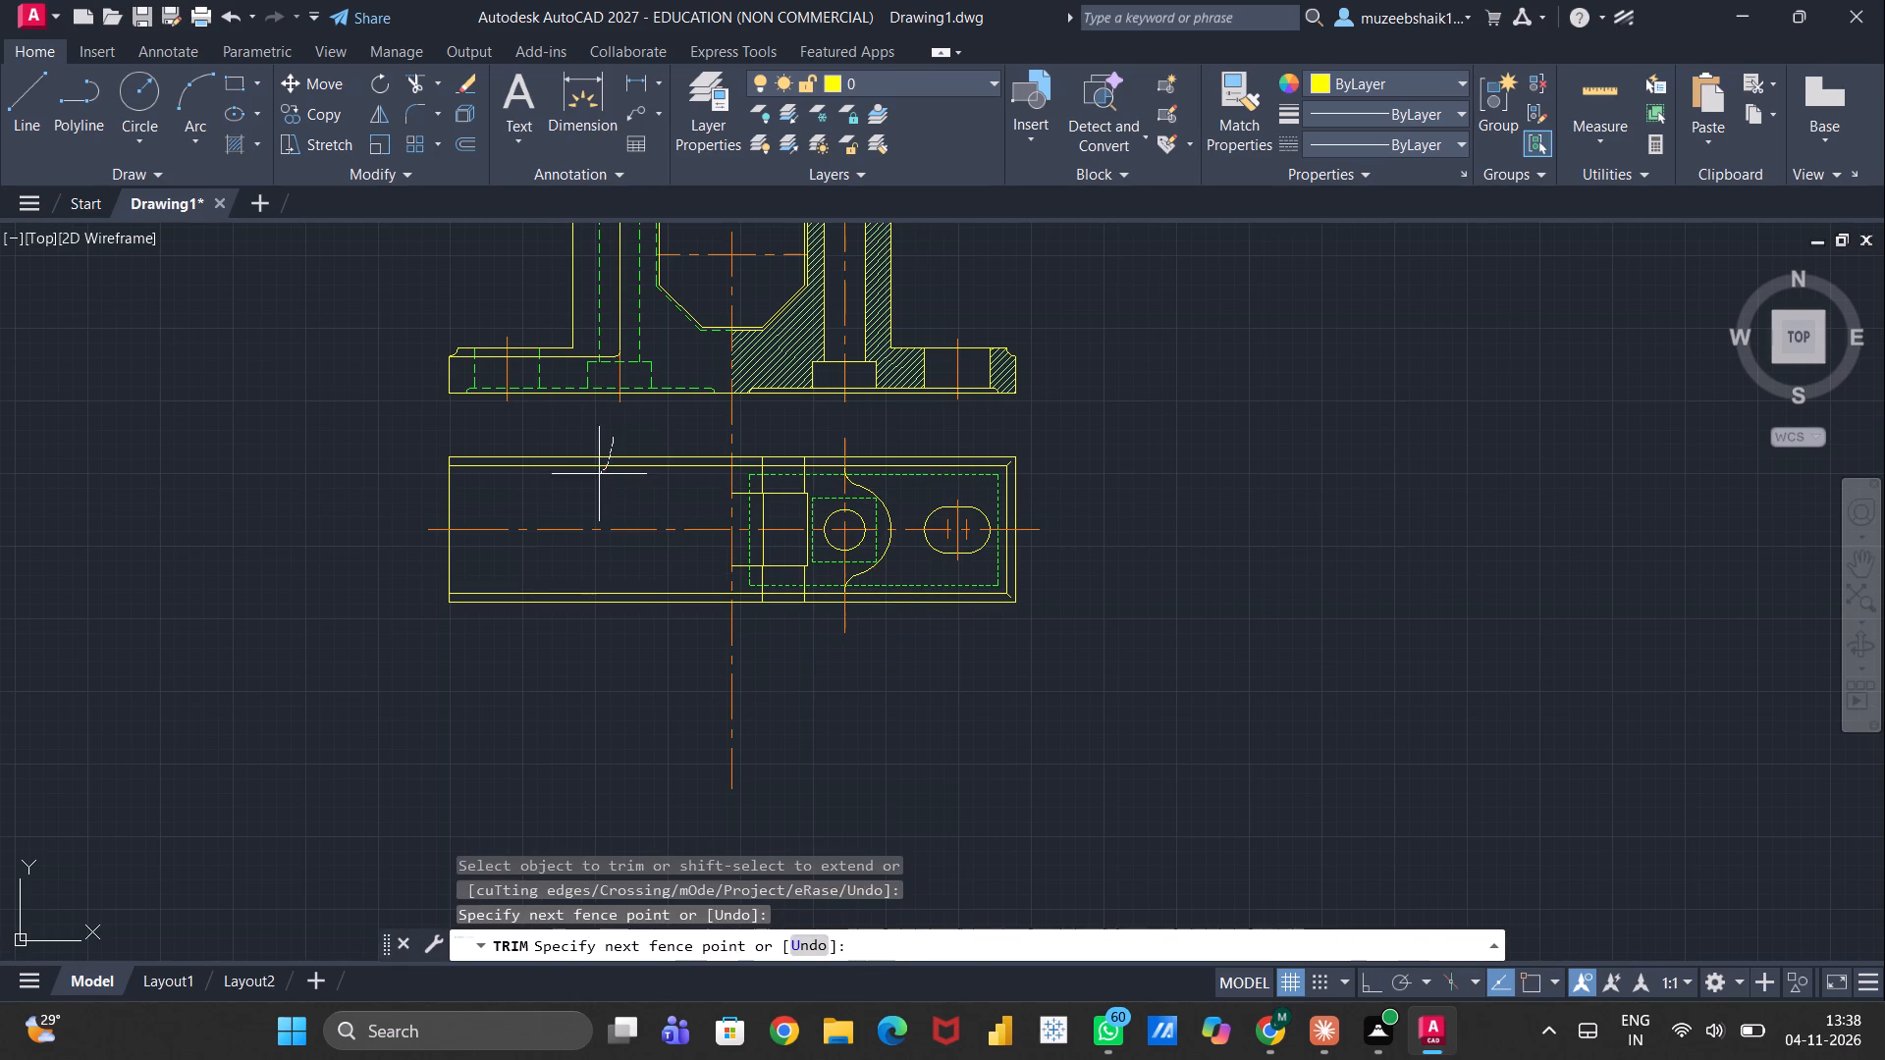
drag(599, 476, 572, 491)
drag(434, 498, 472, 498)
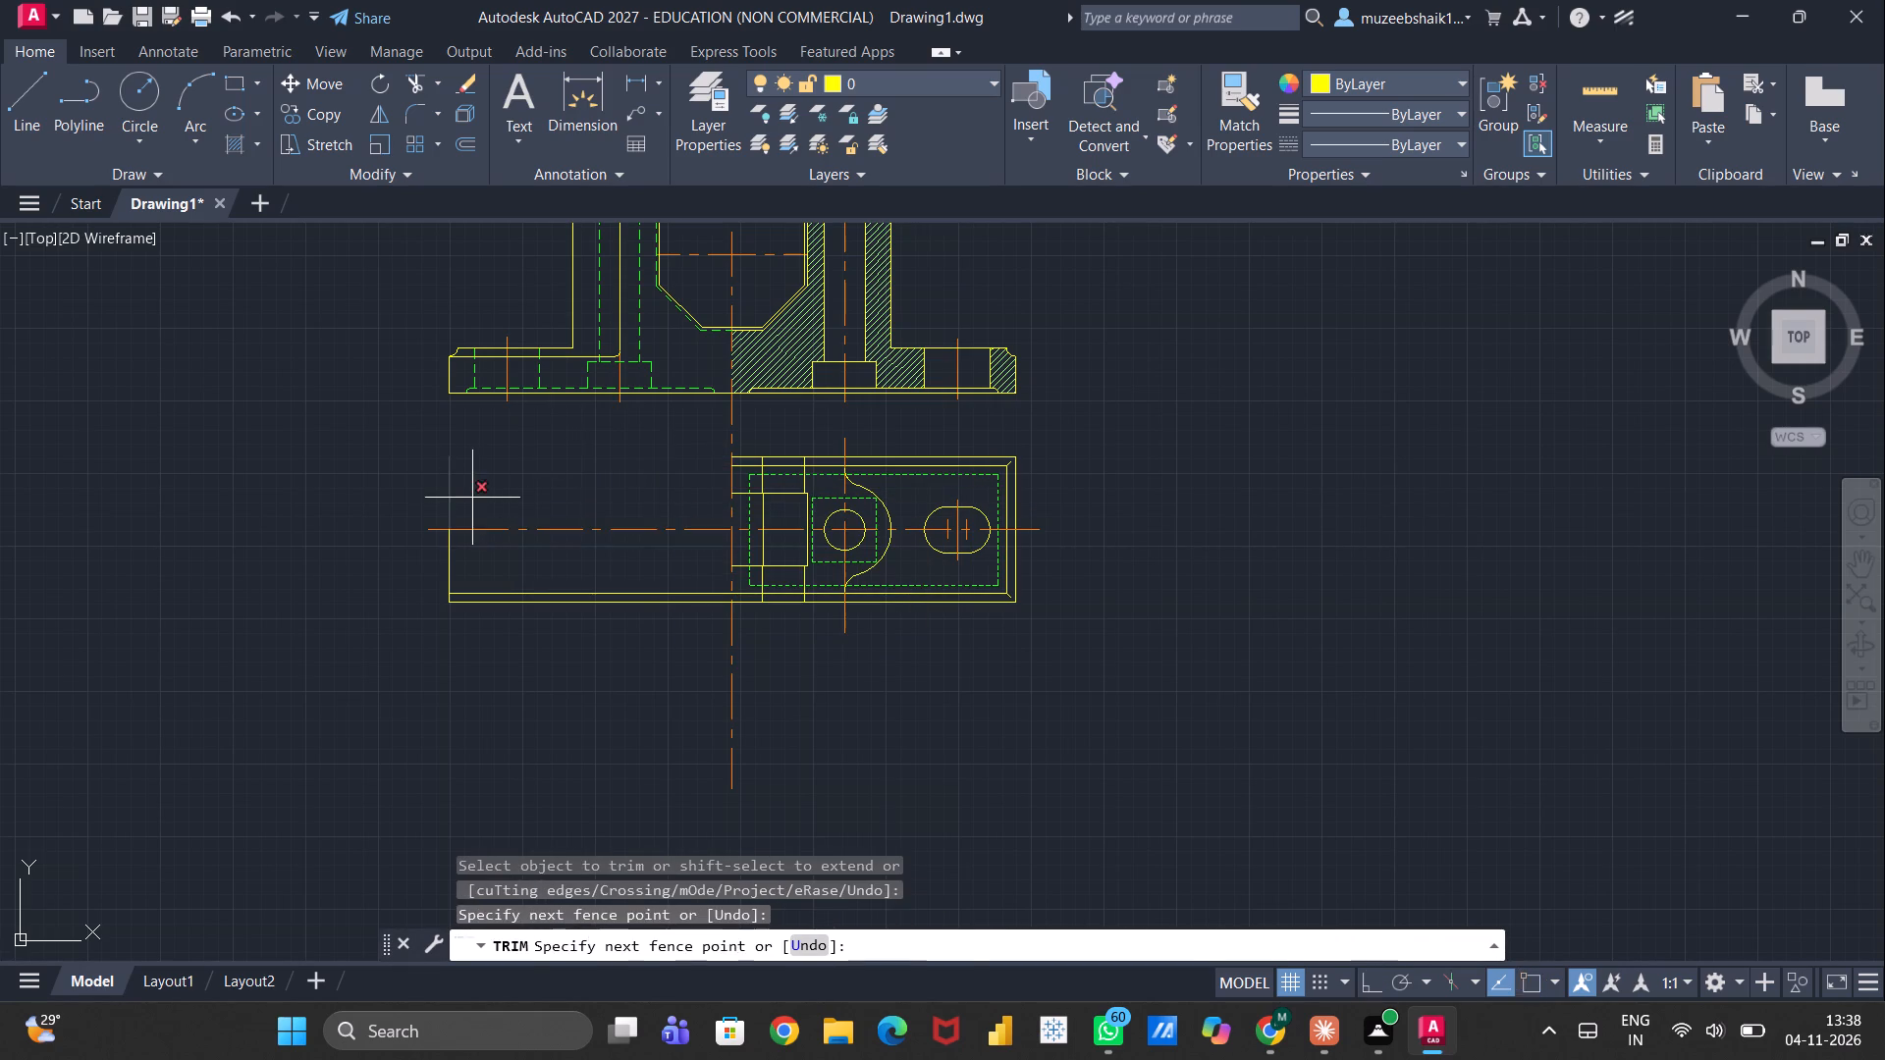
drag(472, 498, 476, 498)
drag(422, 571, 505, 587)
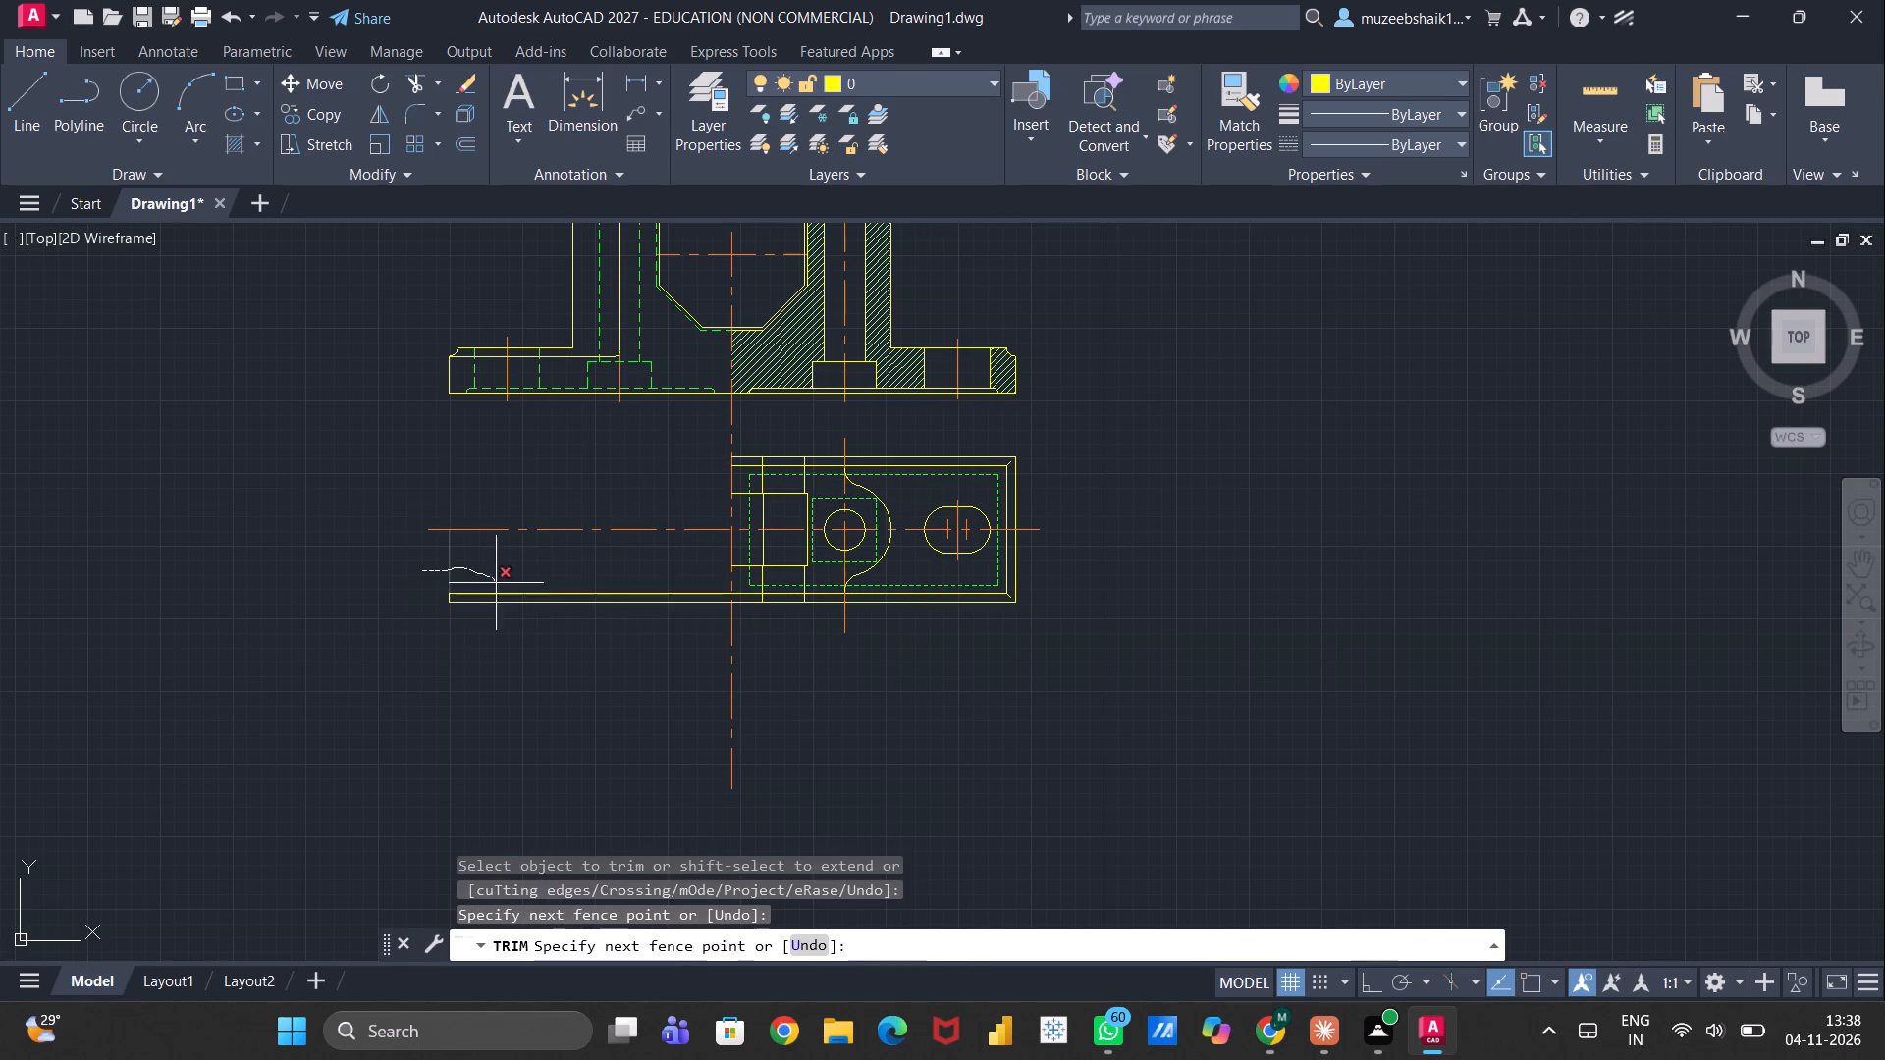
drag(505, 587, 529, 629)
click(452, 596)
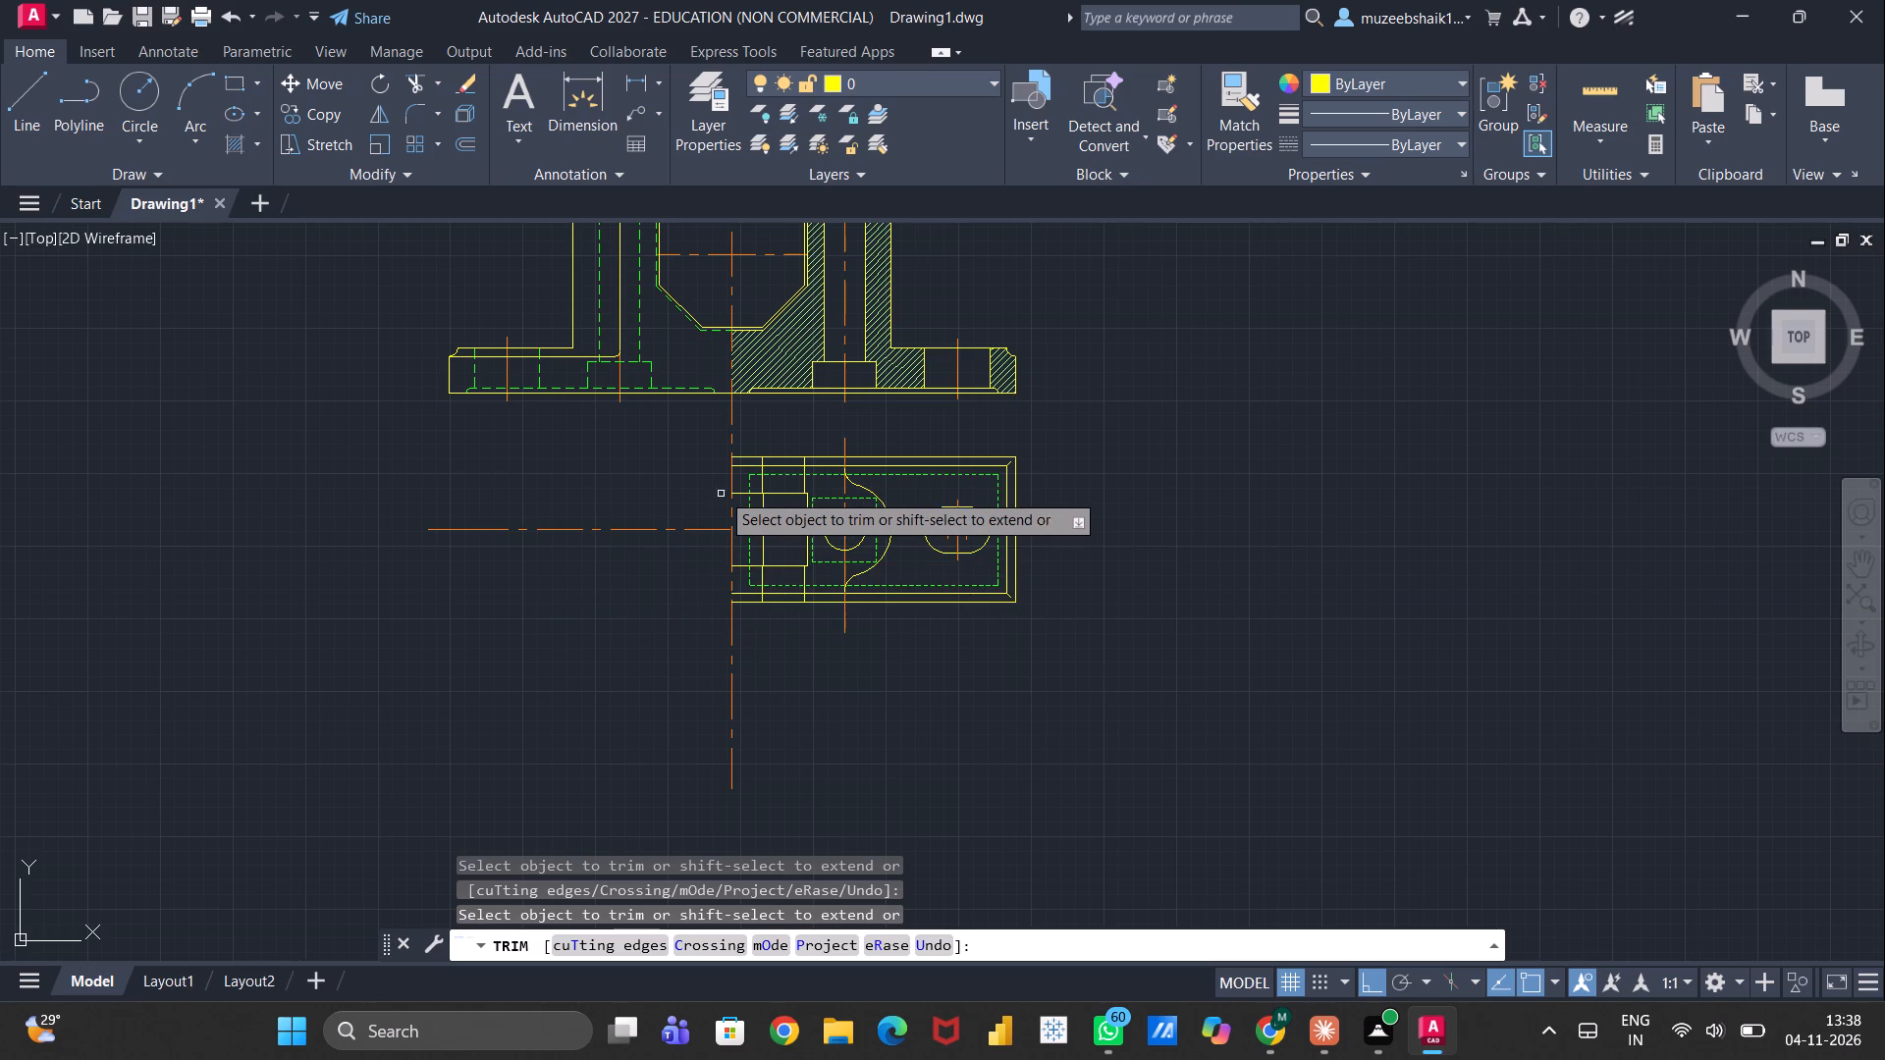
key(Escape)
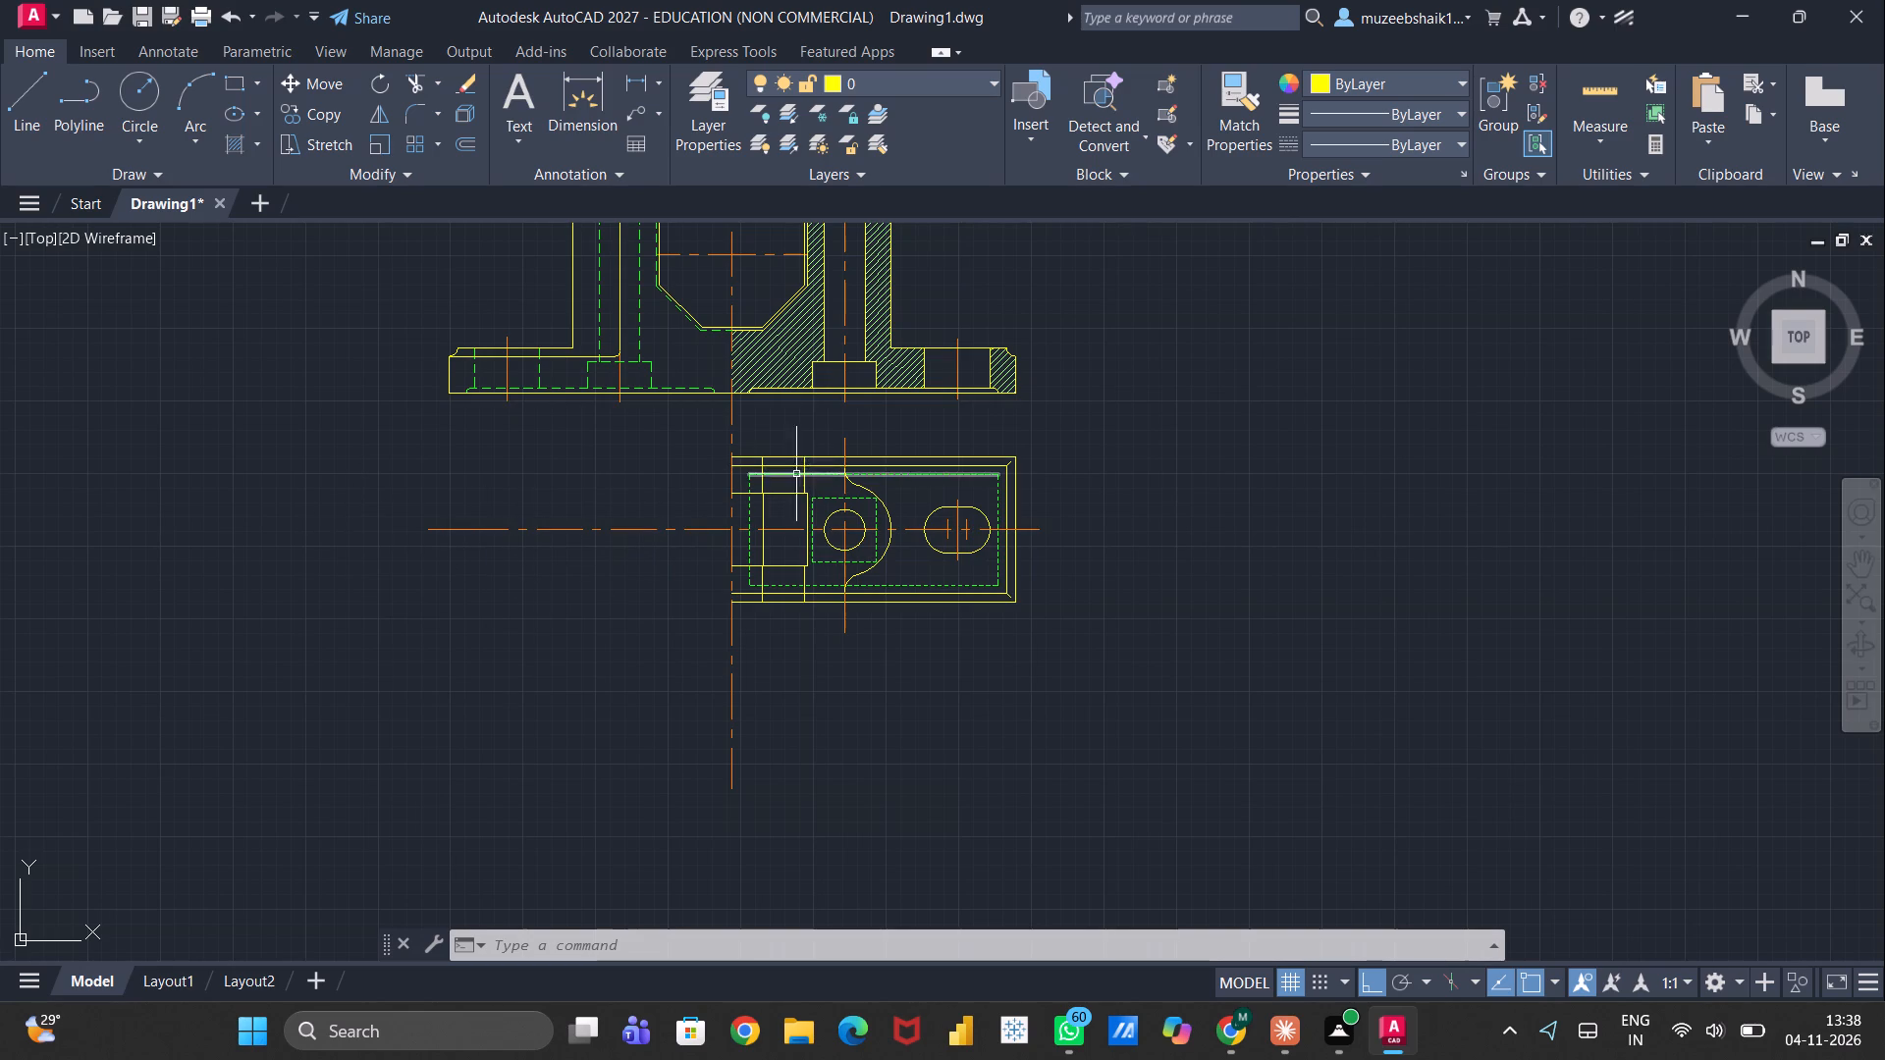
Mirror the plan's entire right-half geometry, including hole, slot and hidden pocket outline, about the main vertical centerline, keeping the source objects.
drag(750, 448, 742, 474)
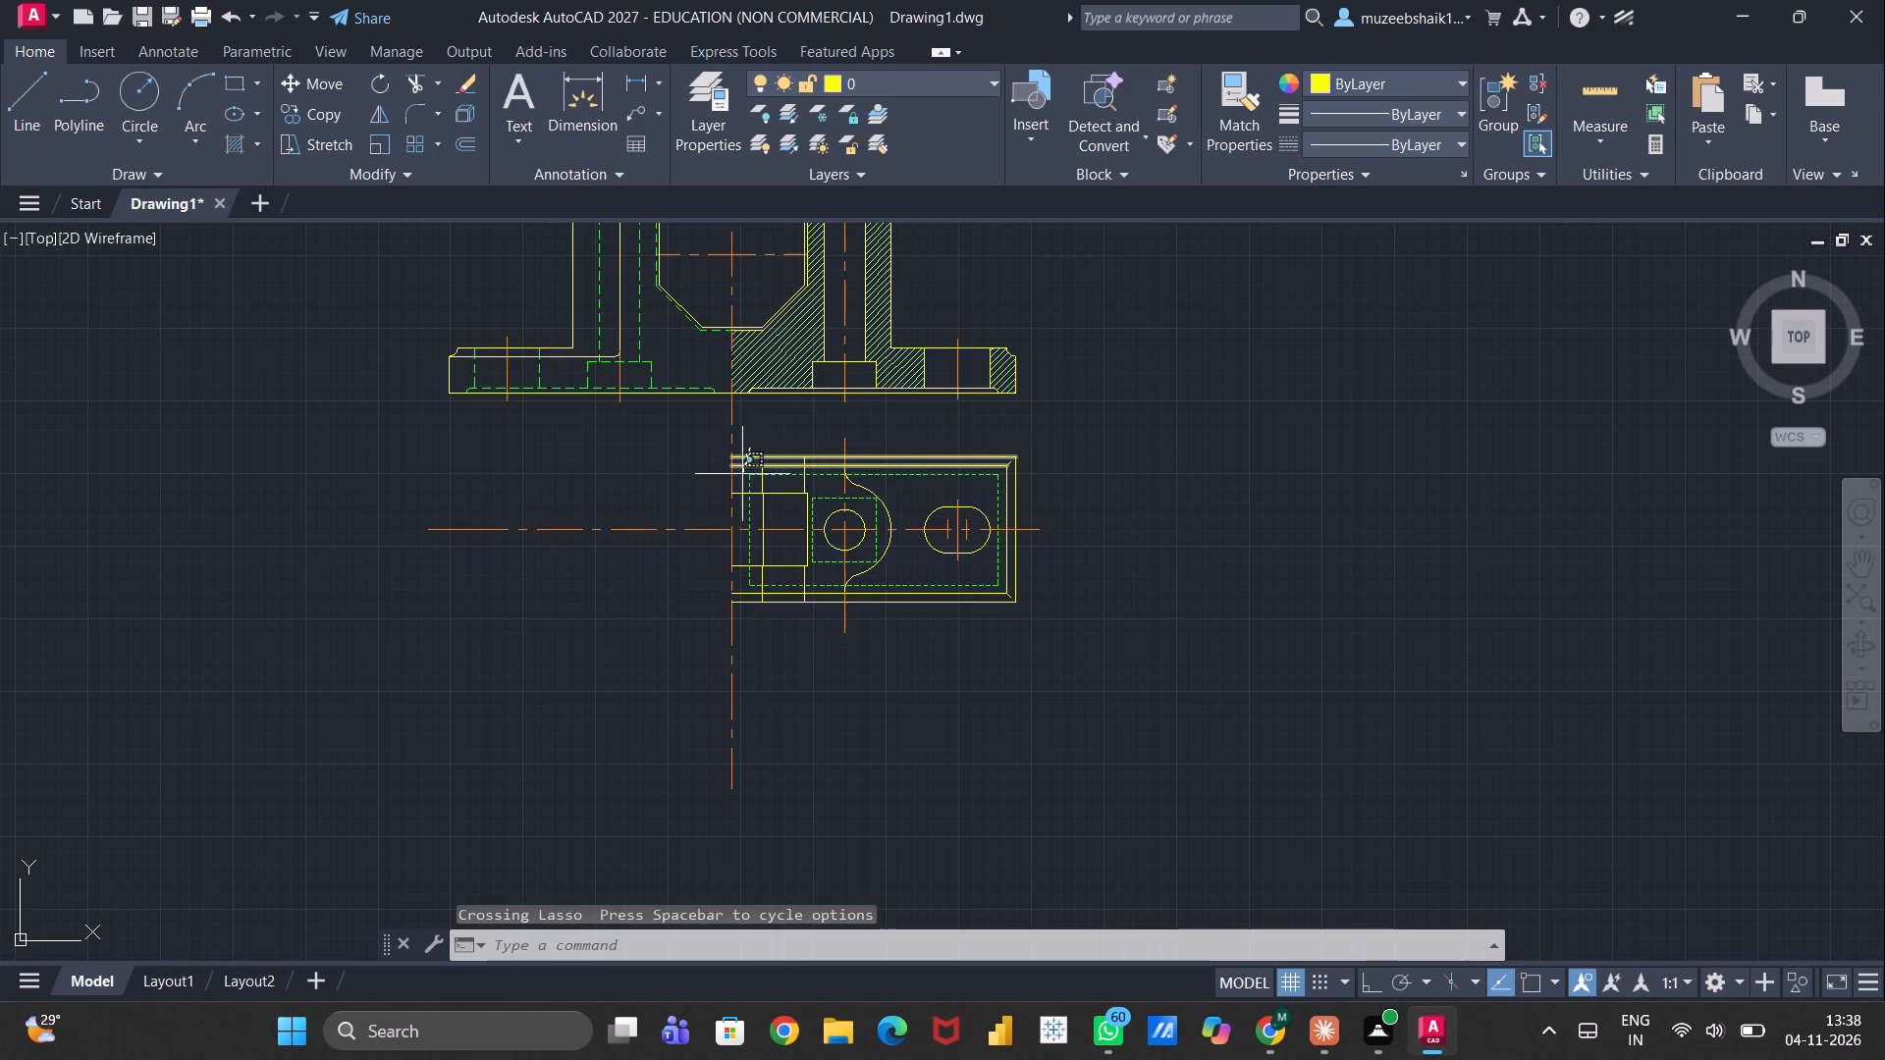
drag(742, 474, 801, 524)
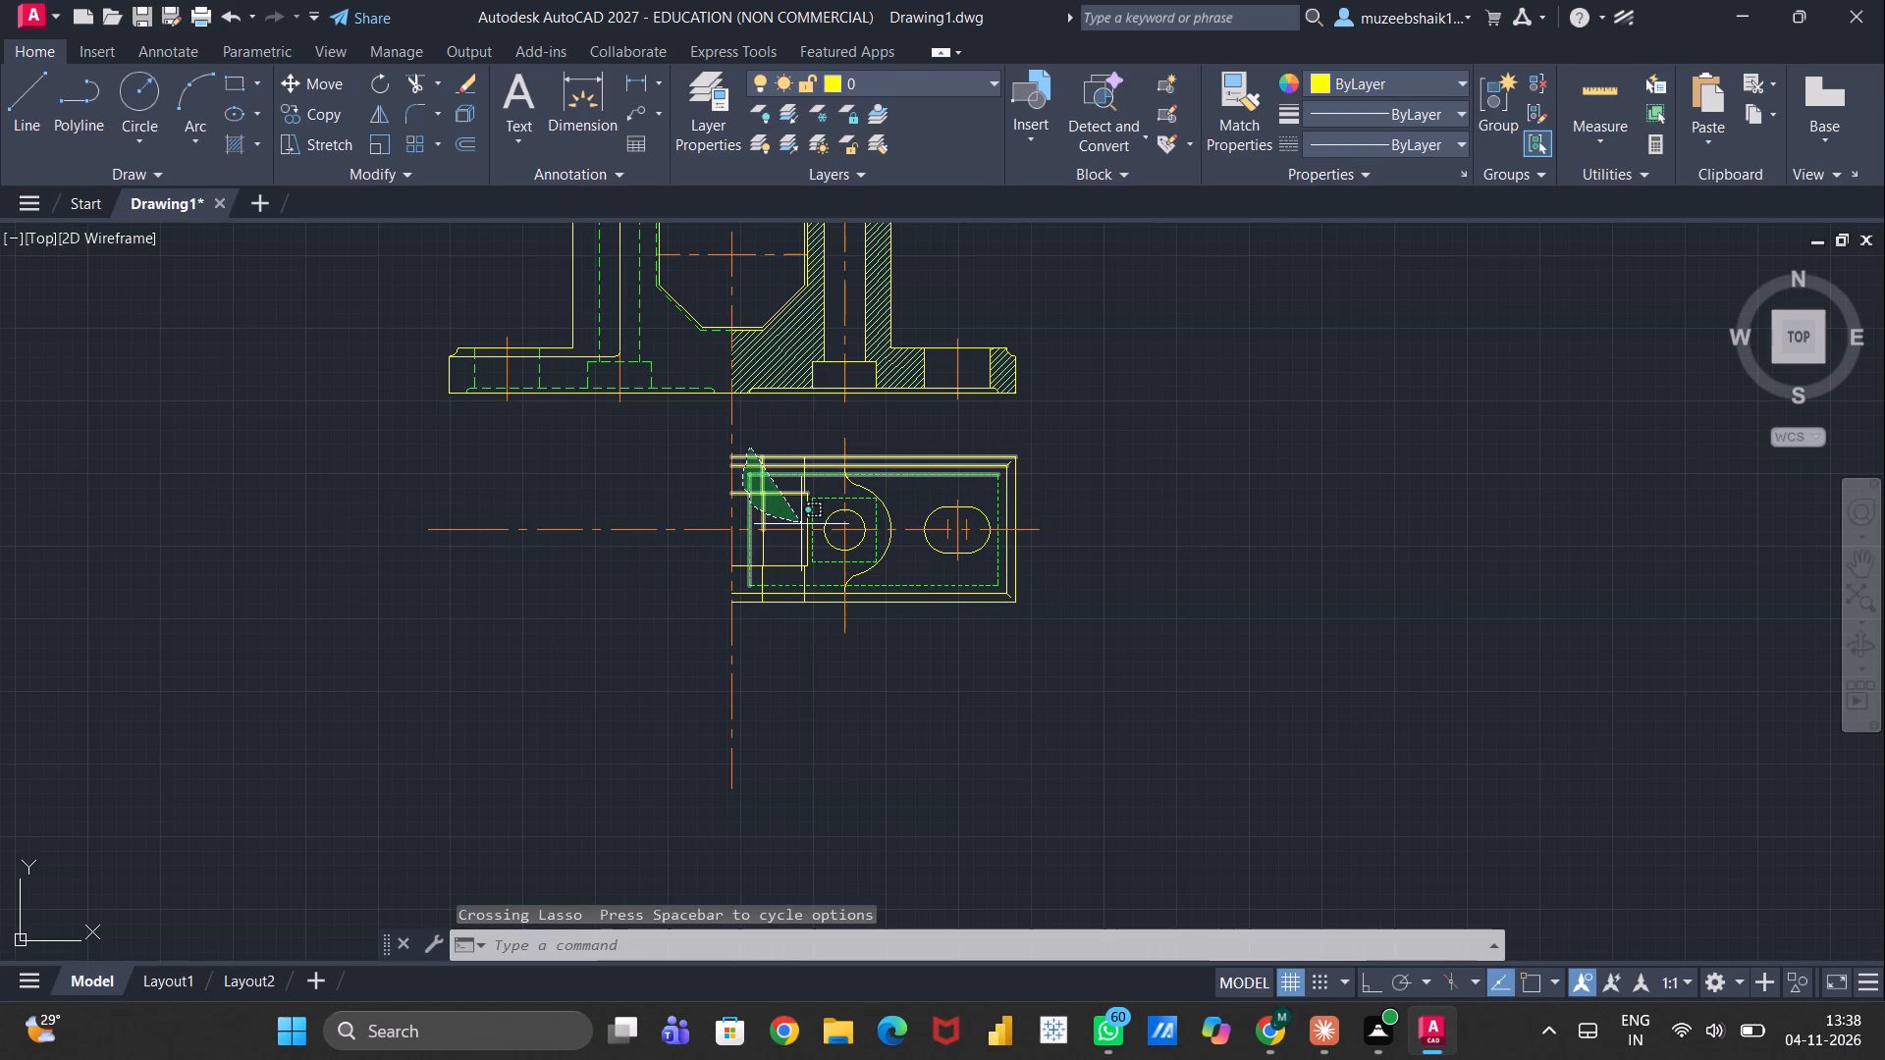
drag(801, 524, 939, 509)
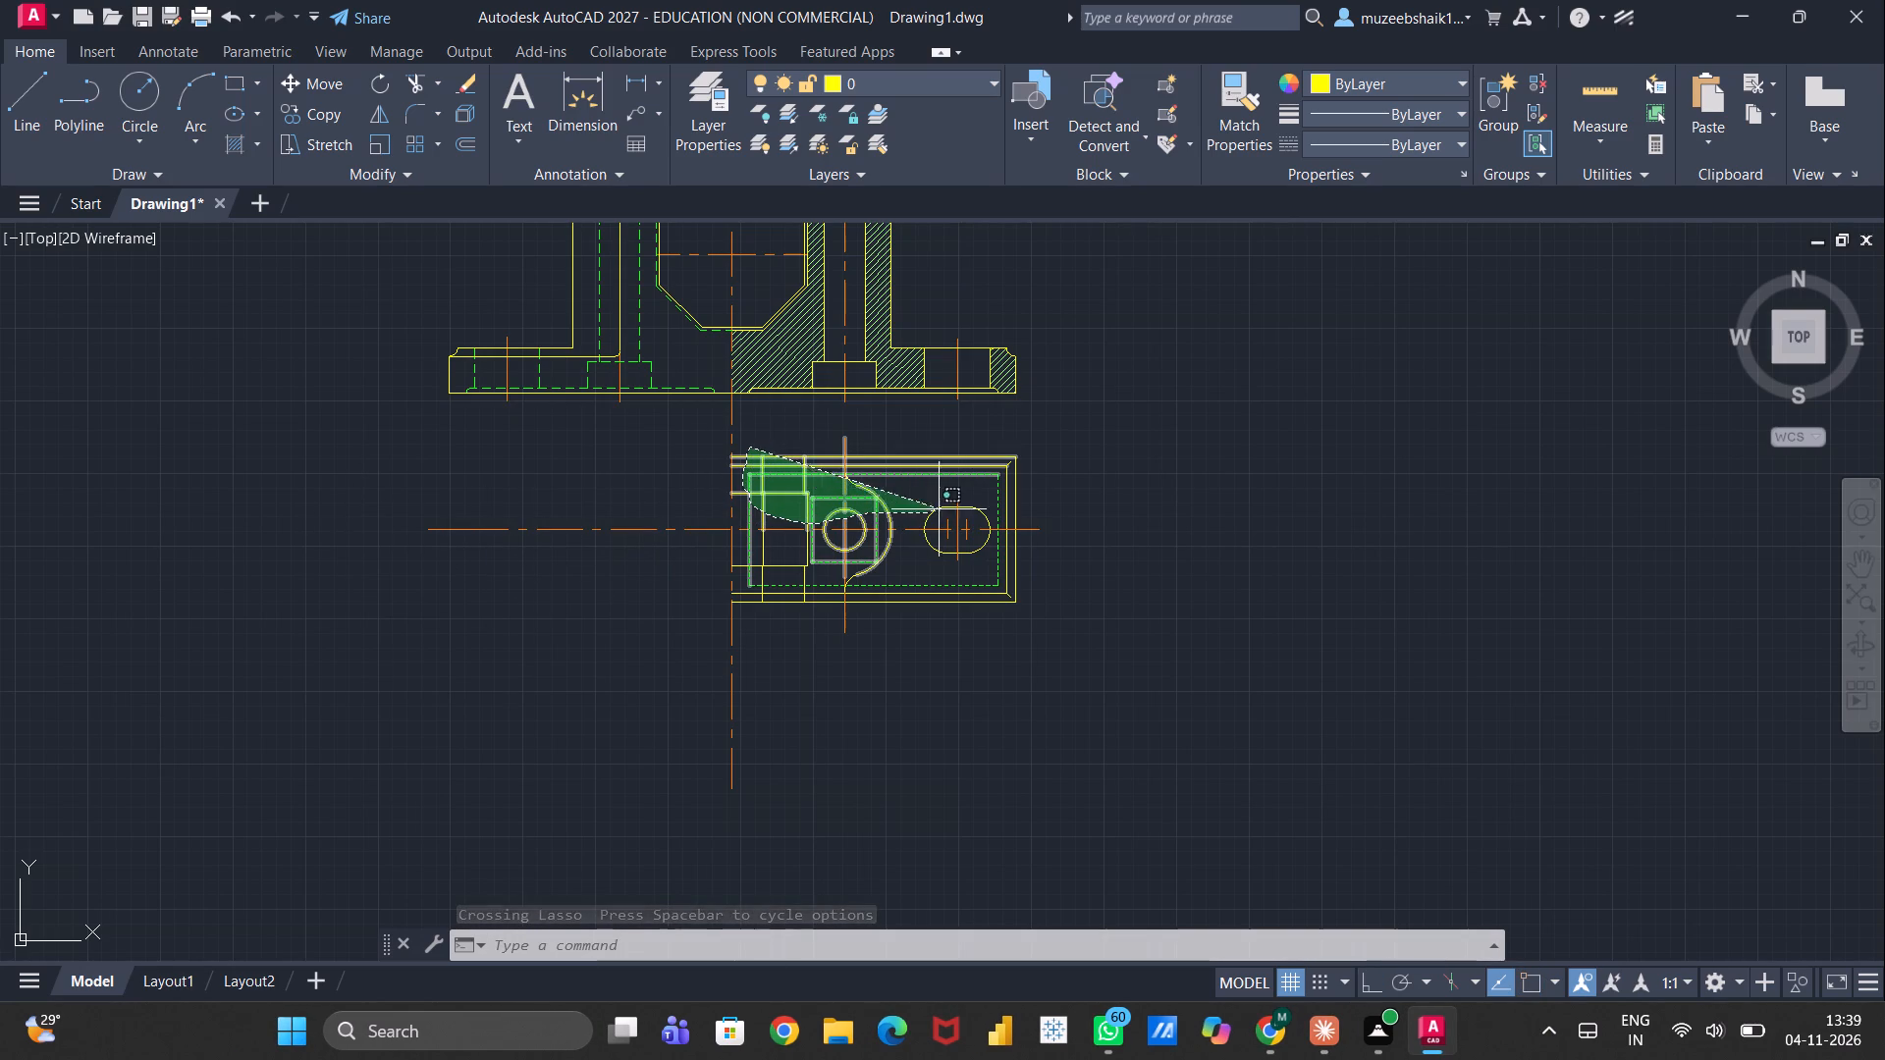
drag(939, 509, 1077, 489)
scroll(1047, 574, up, 3)
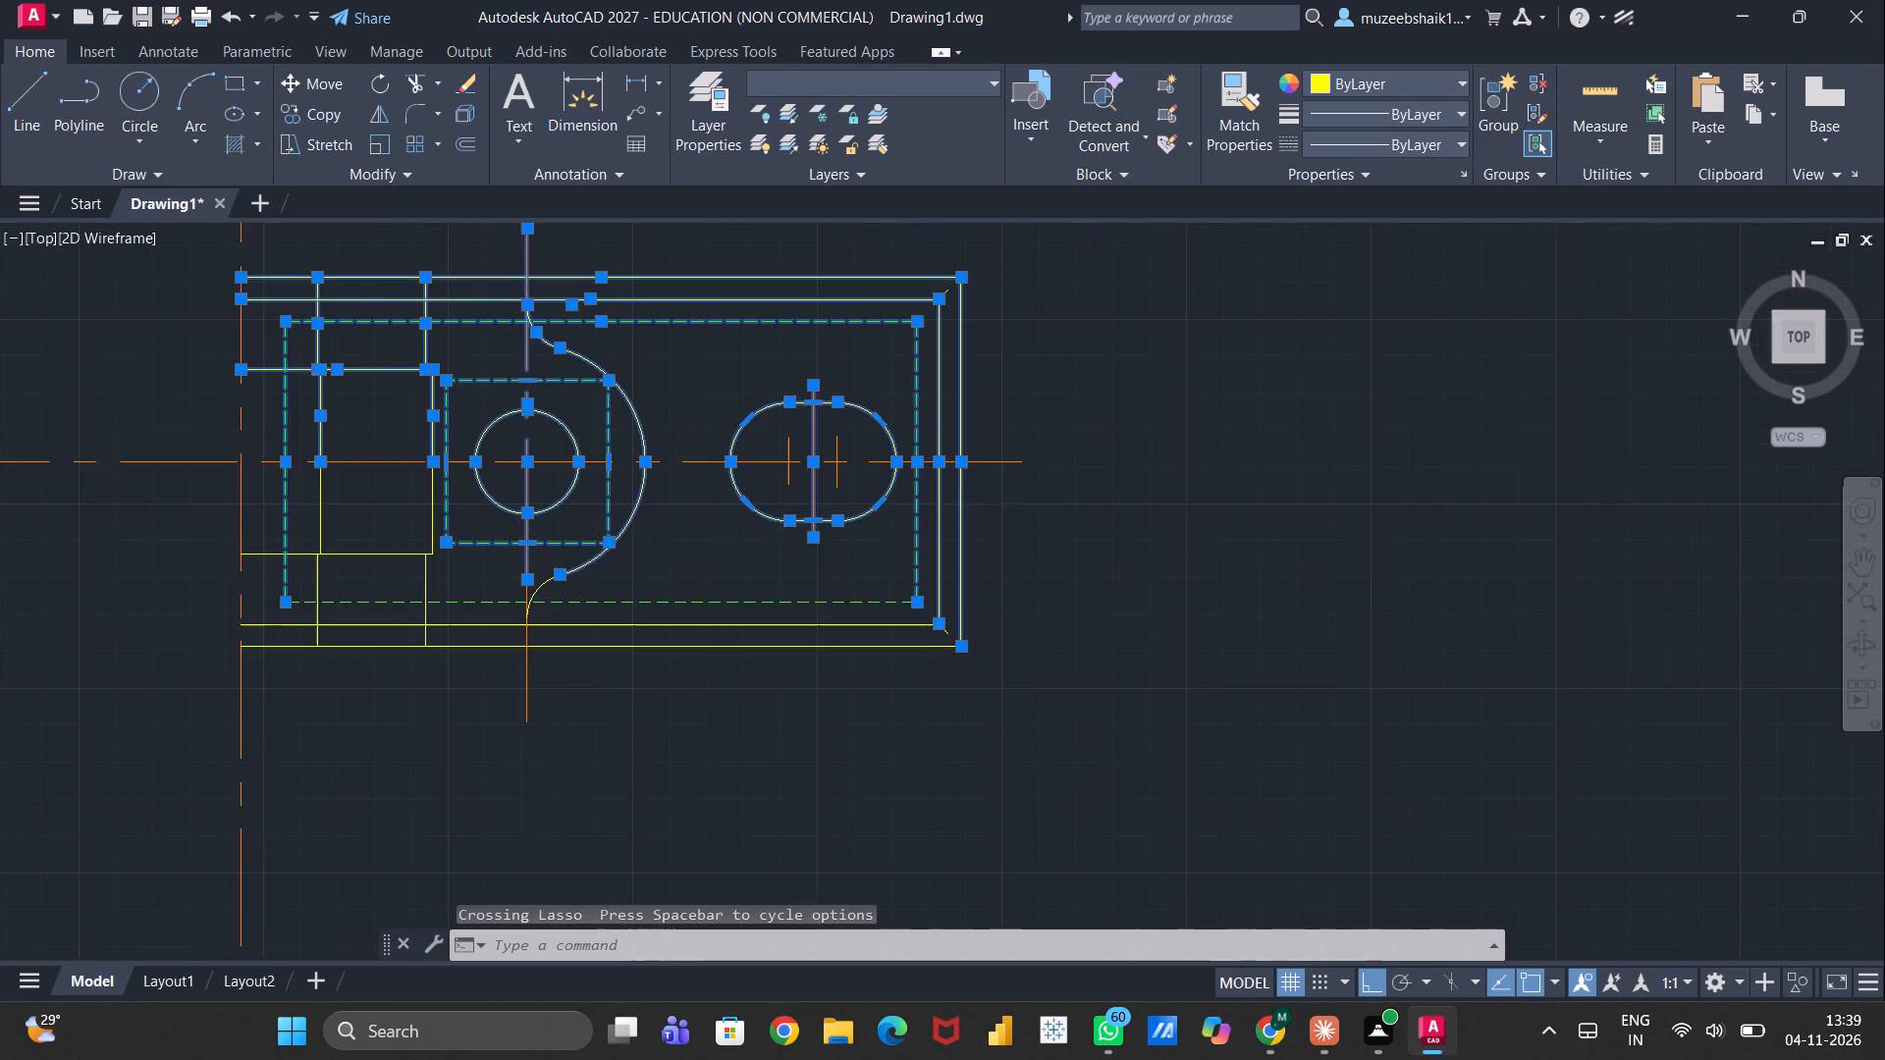
scroll(1012, 579, down, 2)
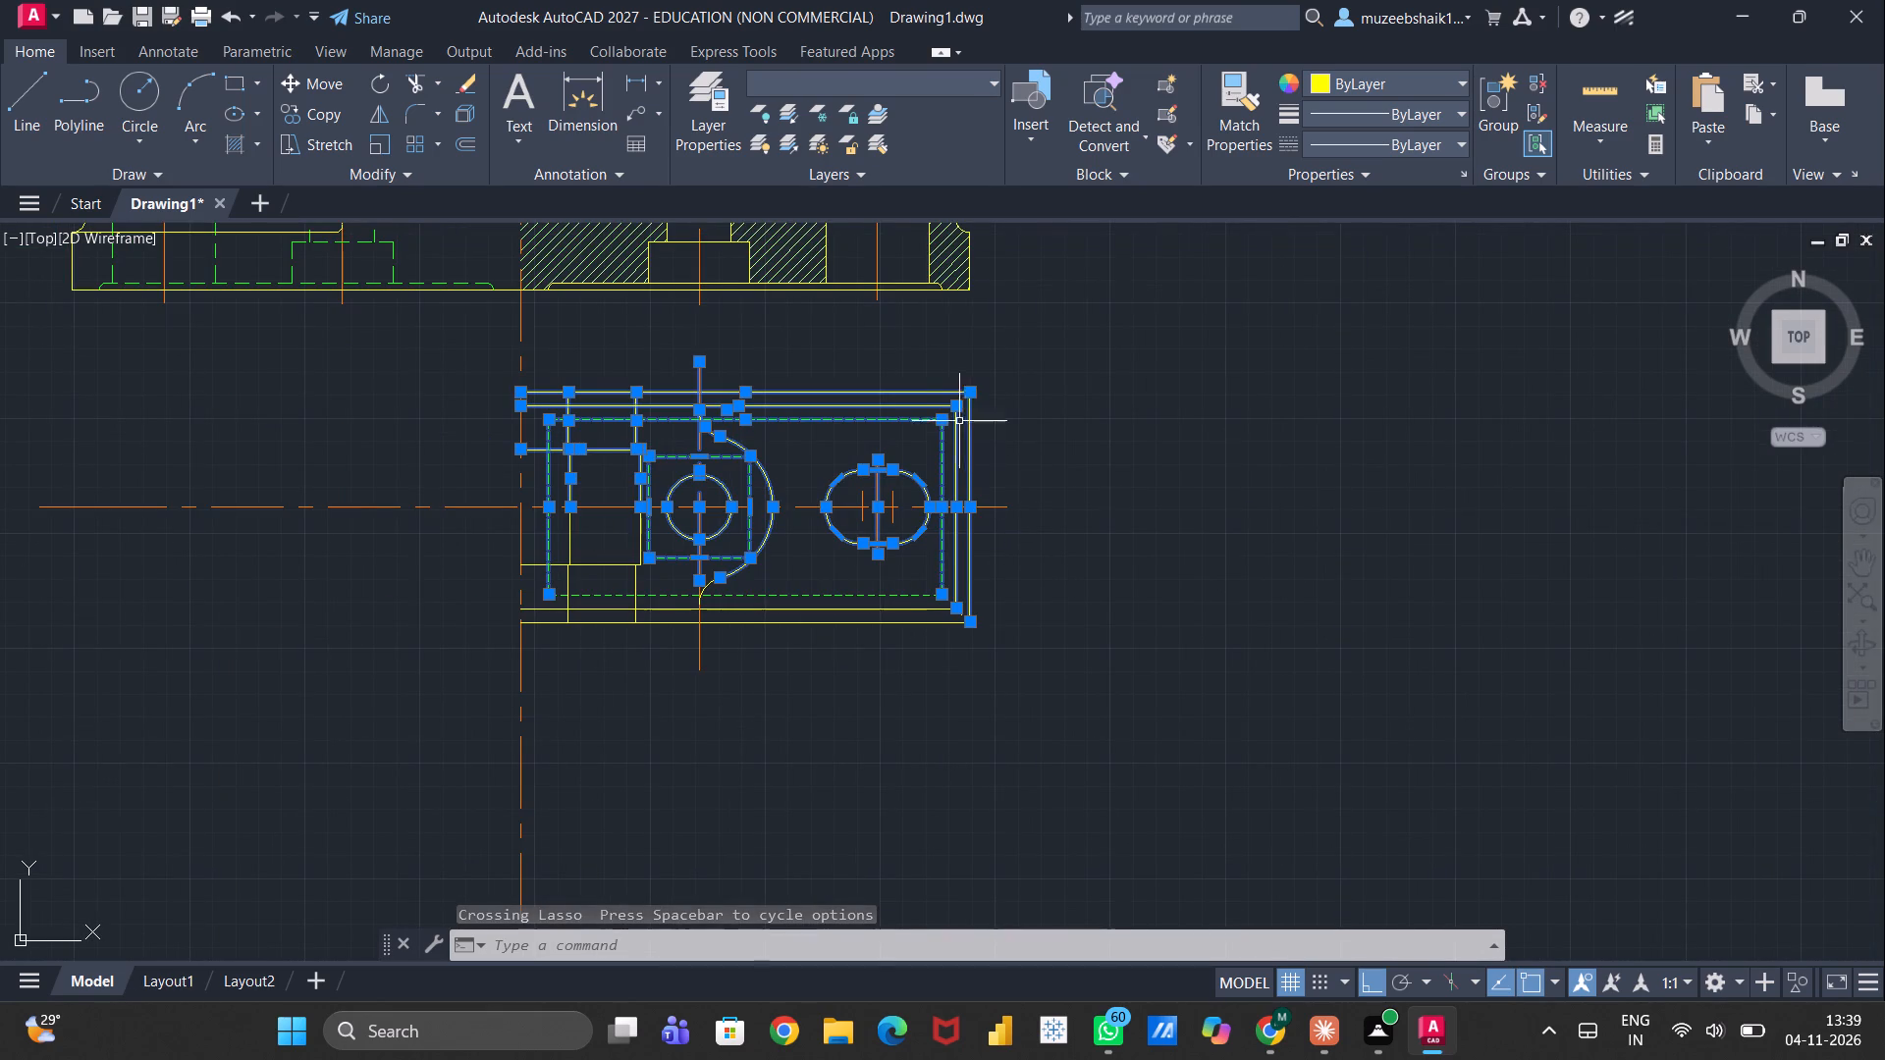
click(927, 394)
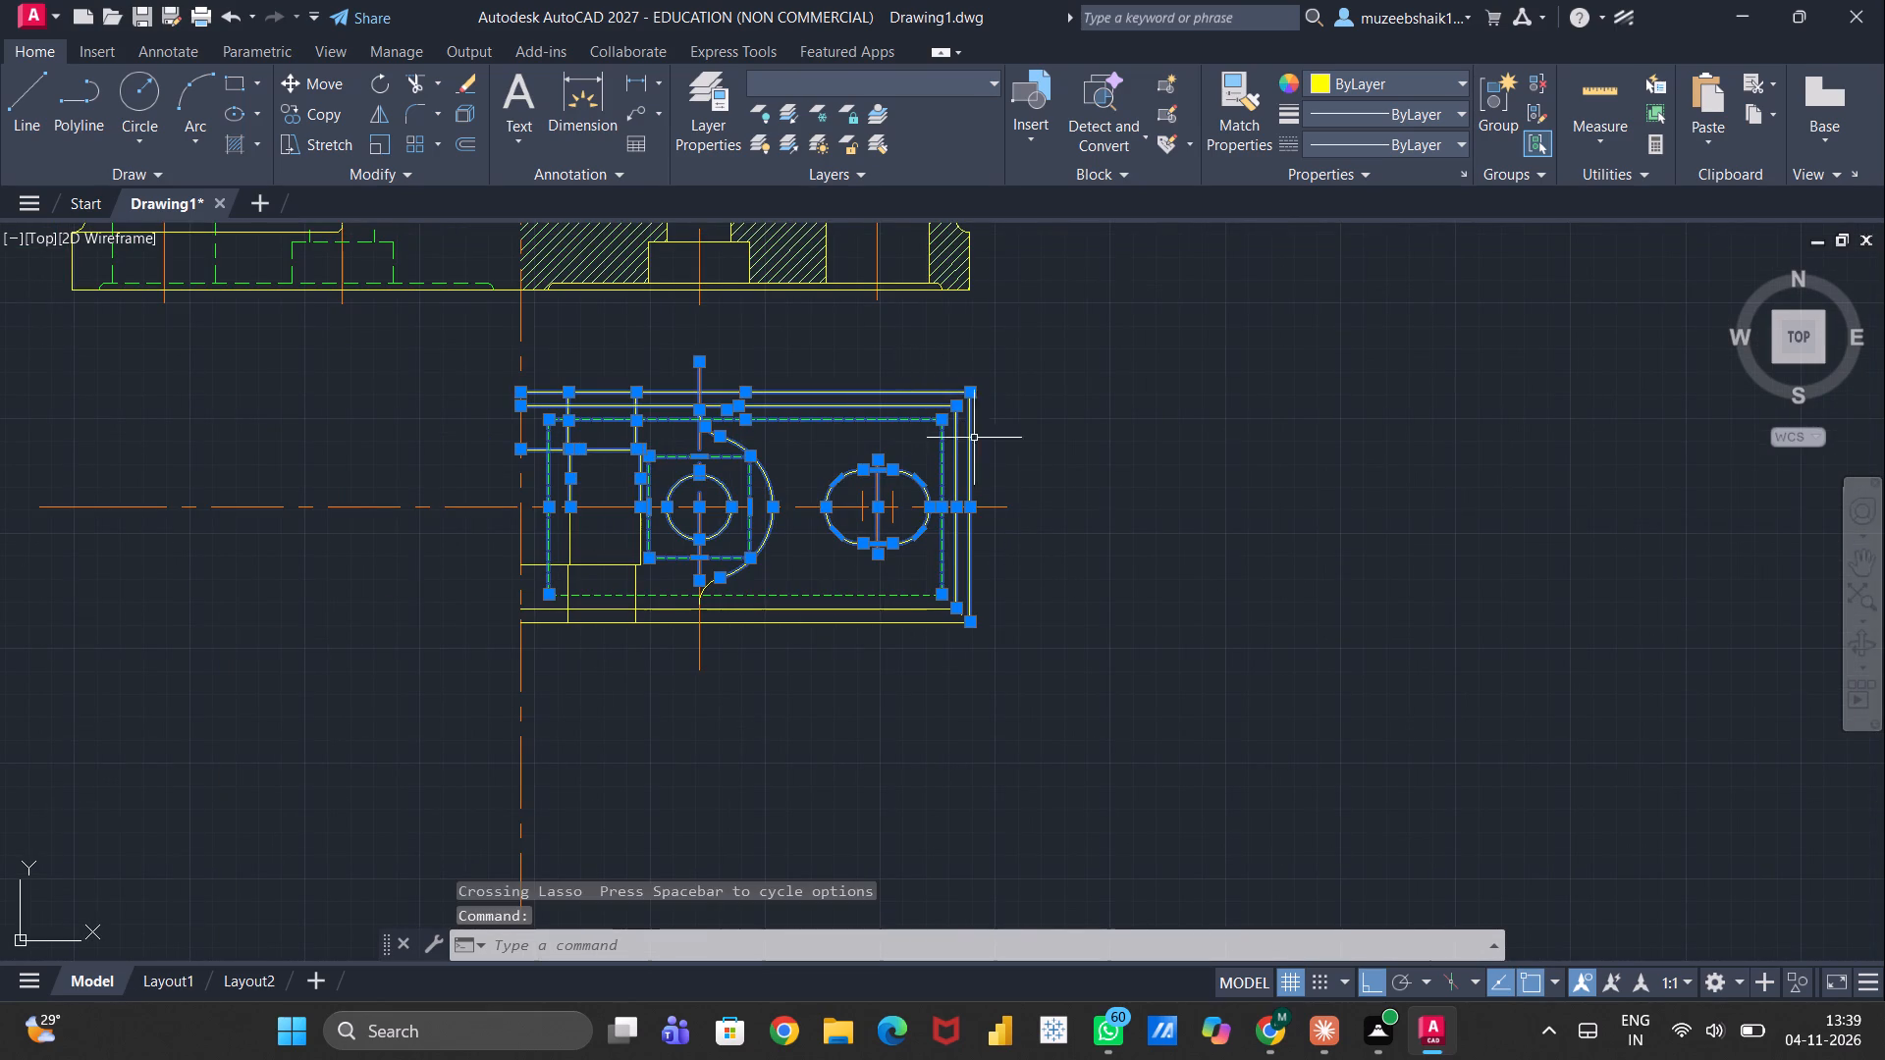
click(969, 450)
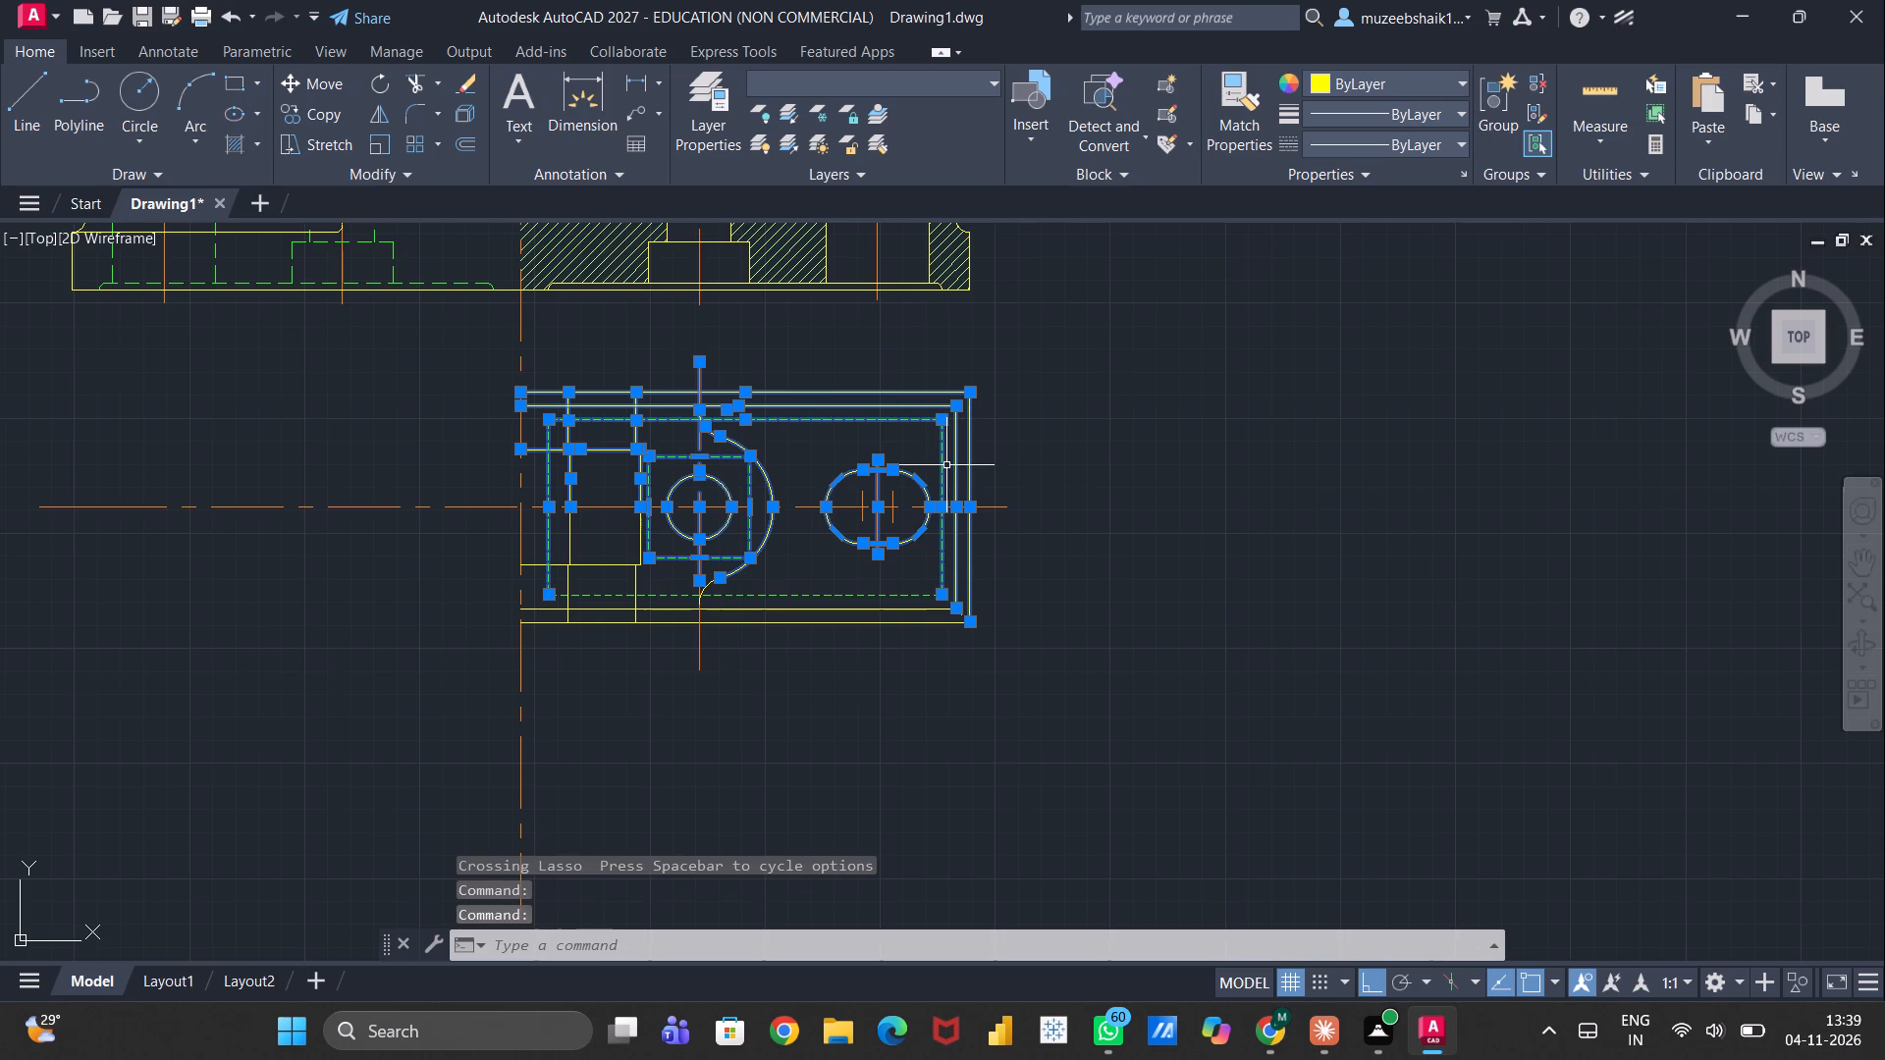
scroll(930, 493, up, 3)
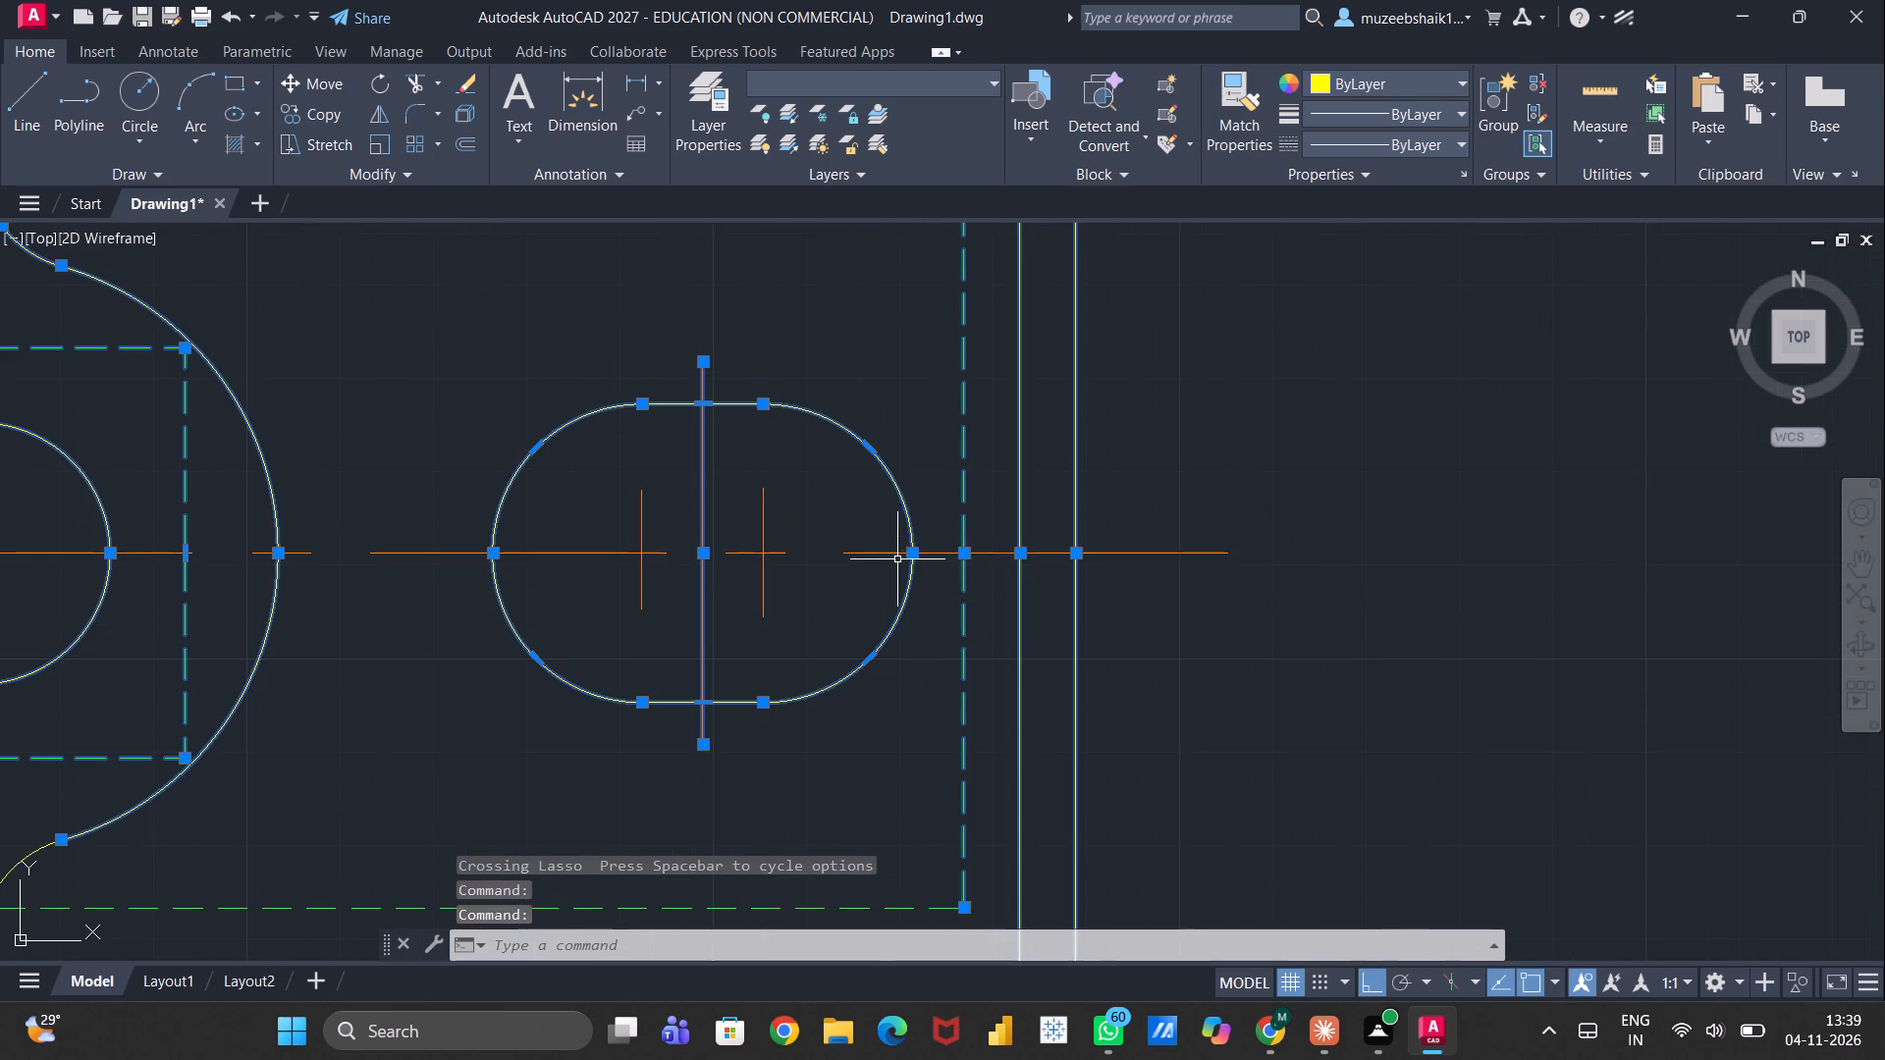
scroll(921, 609, down, 2)
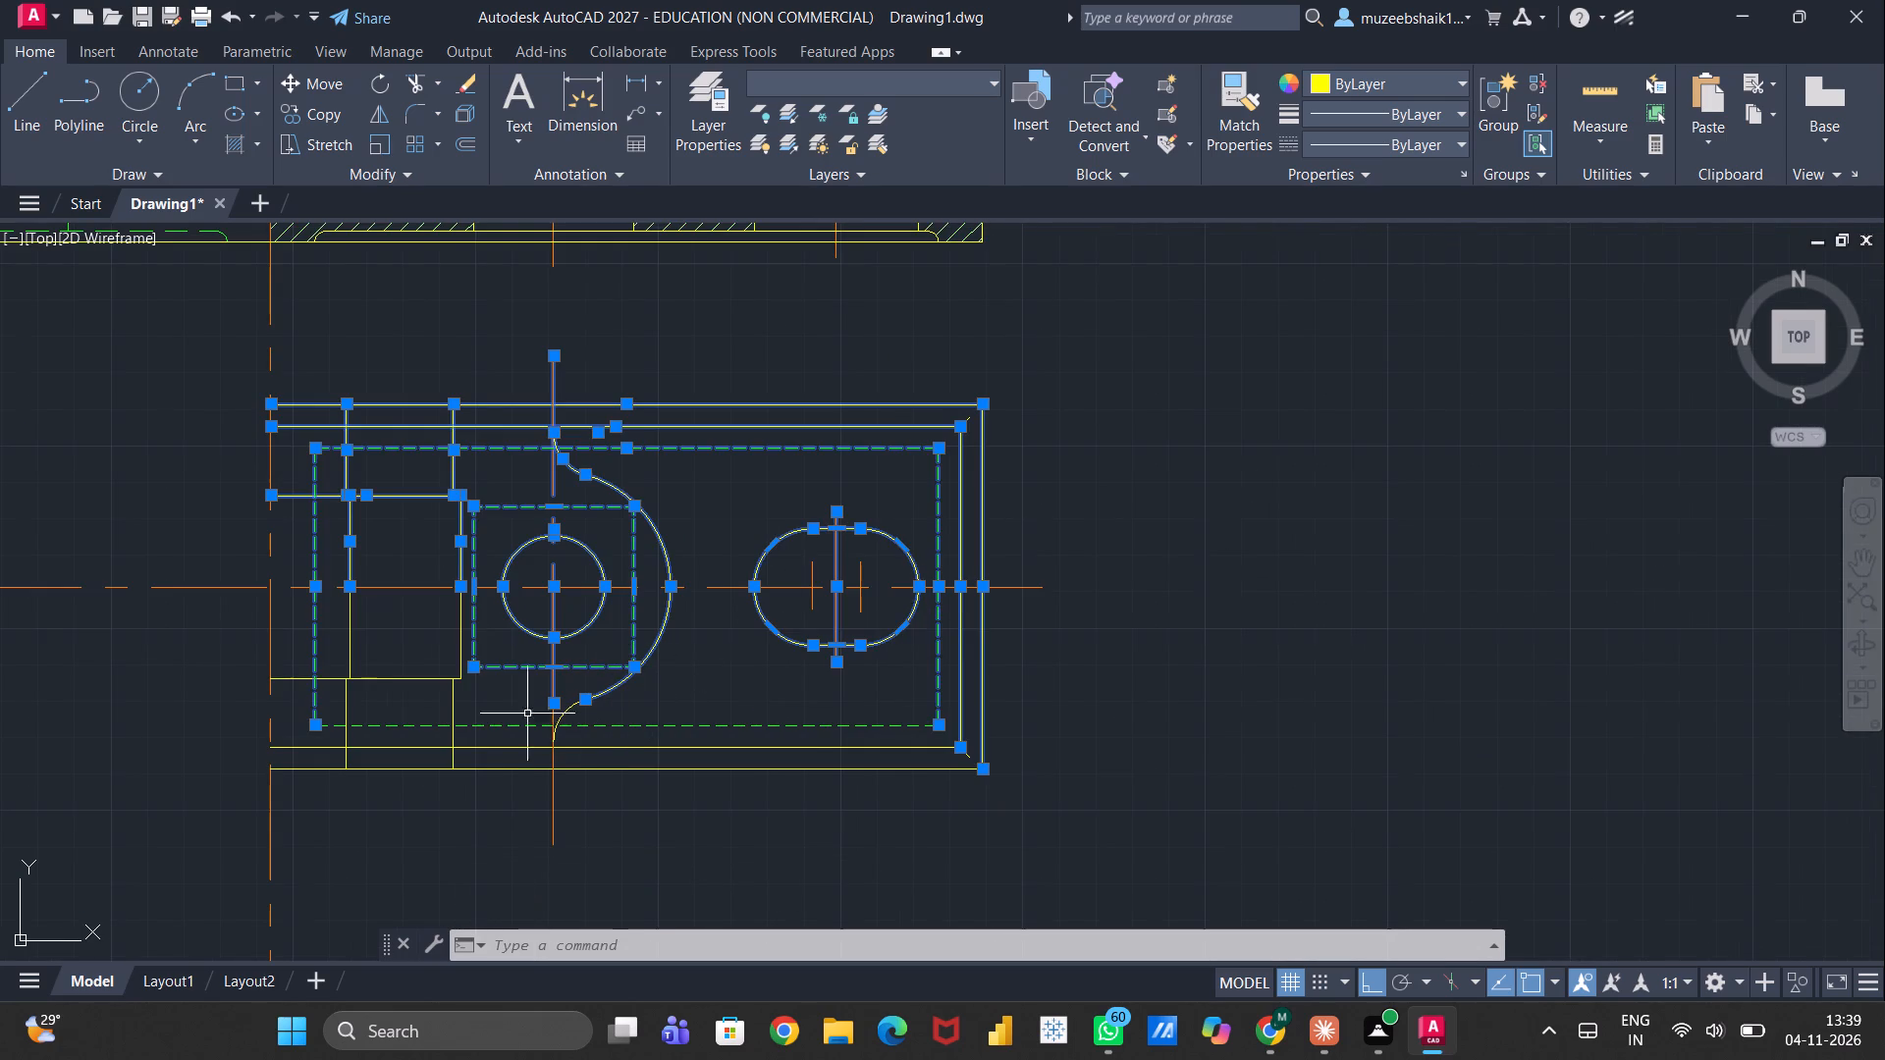
click(459, 646)
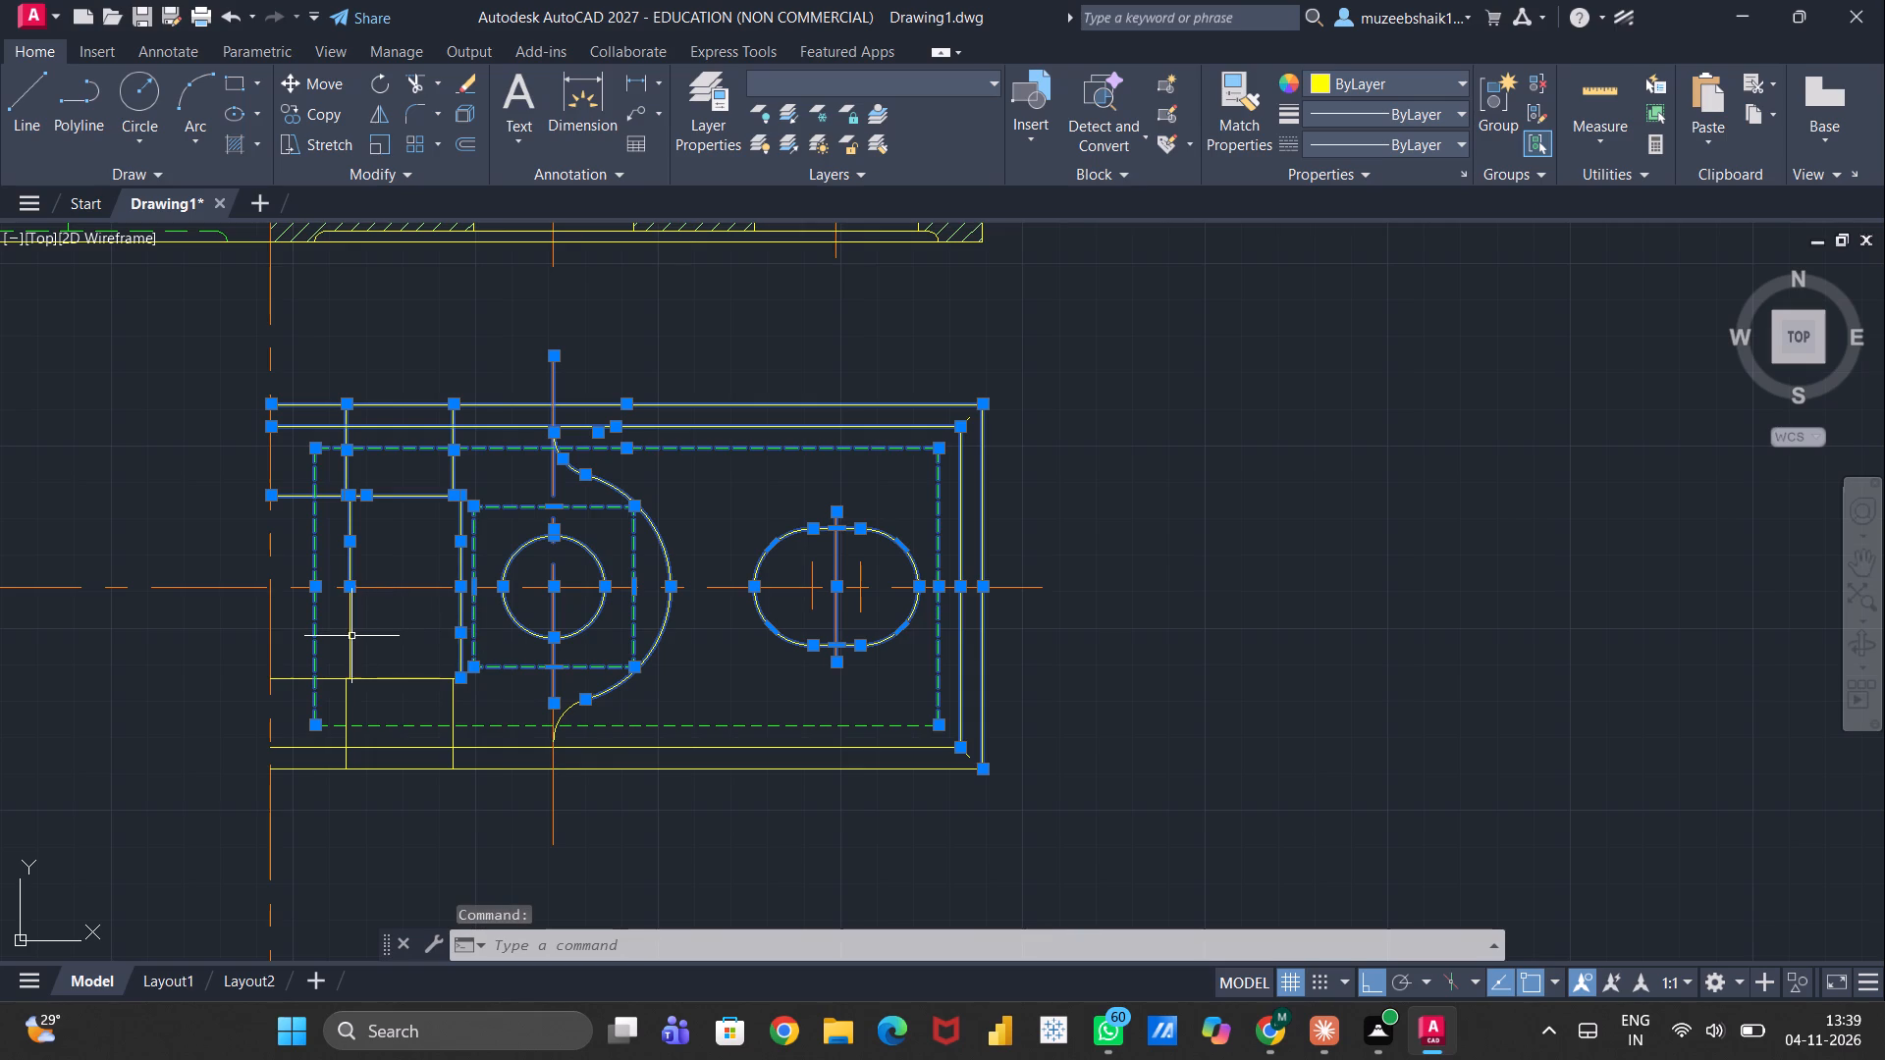
click(347, 636)
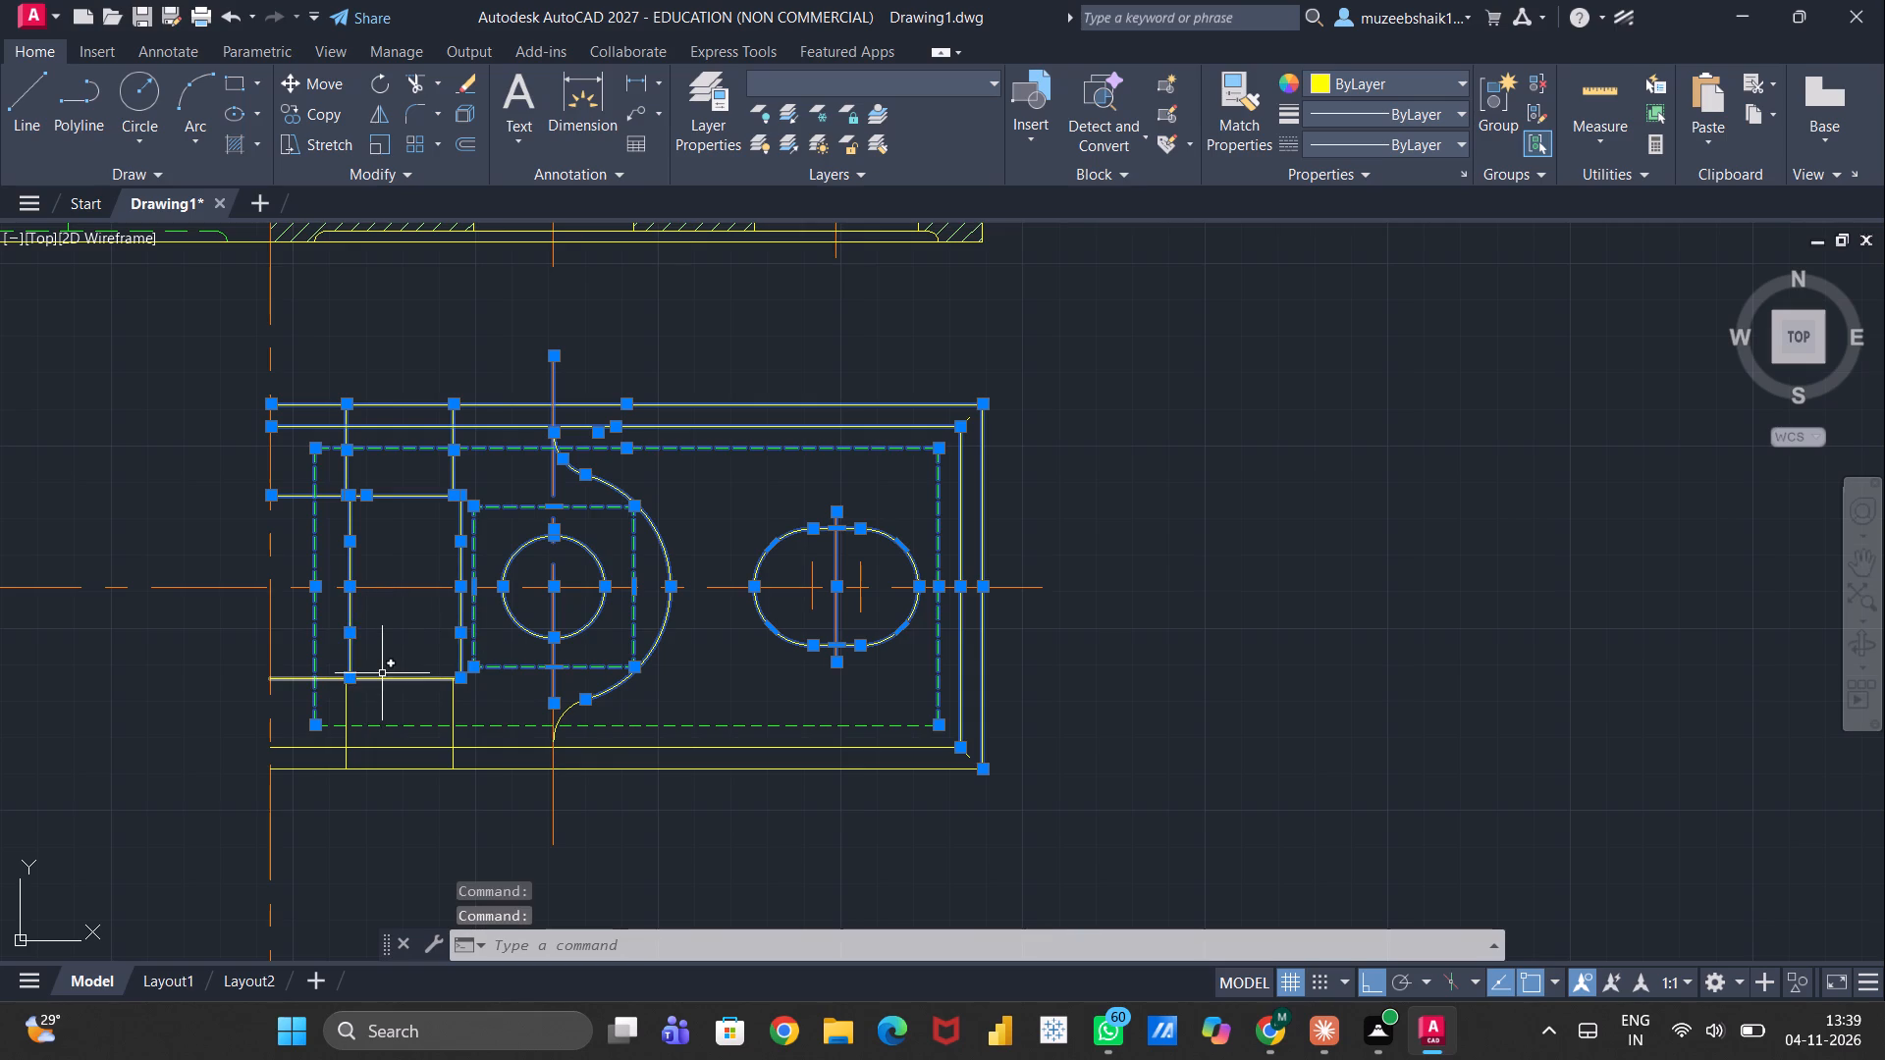
drag(382, 670, 651, 738)
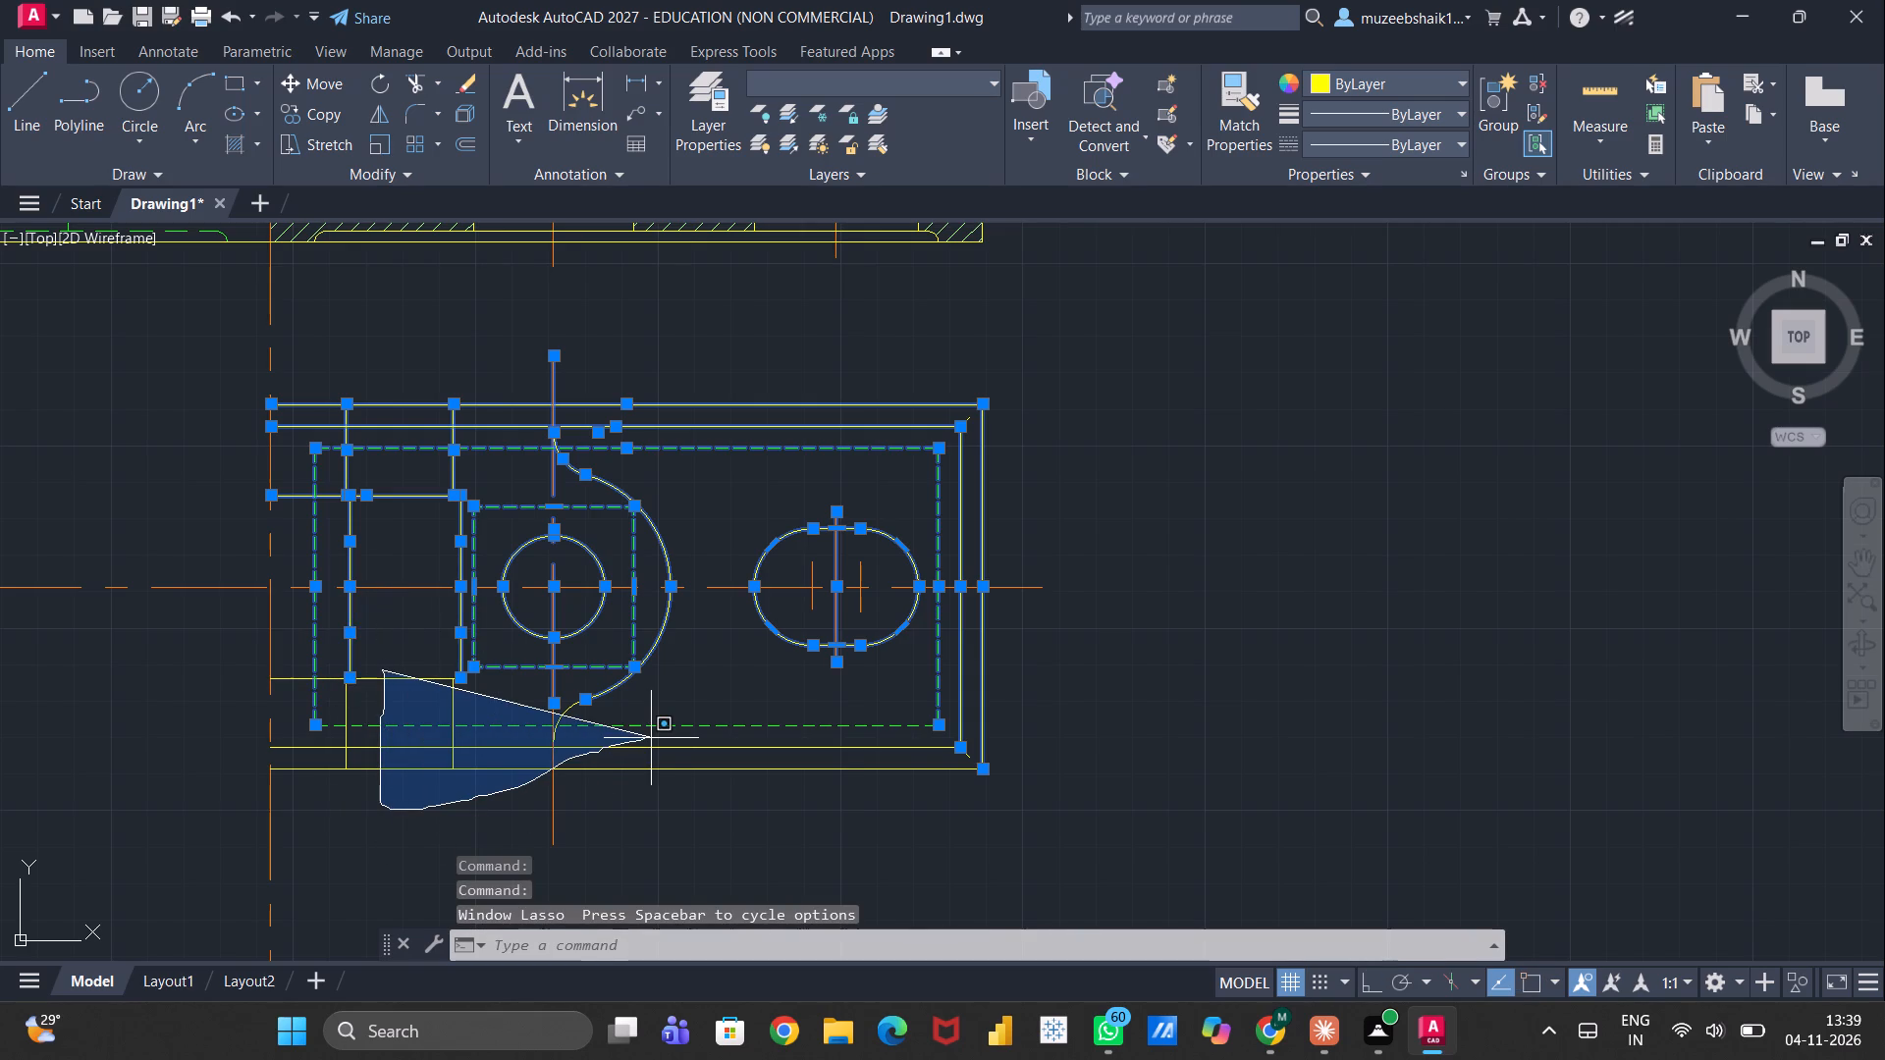
drag(651, 738, 663, 739)
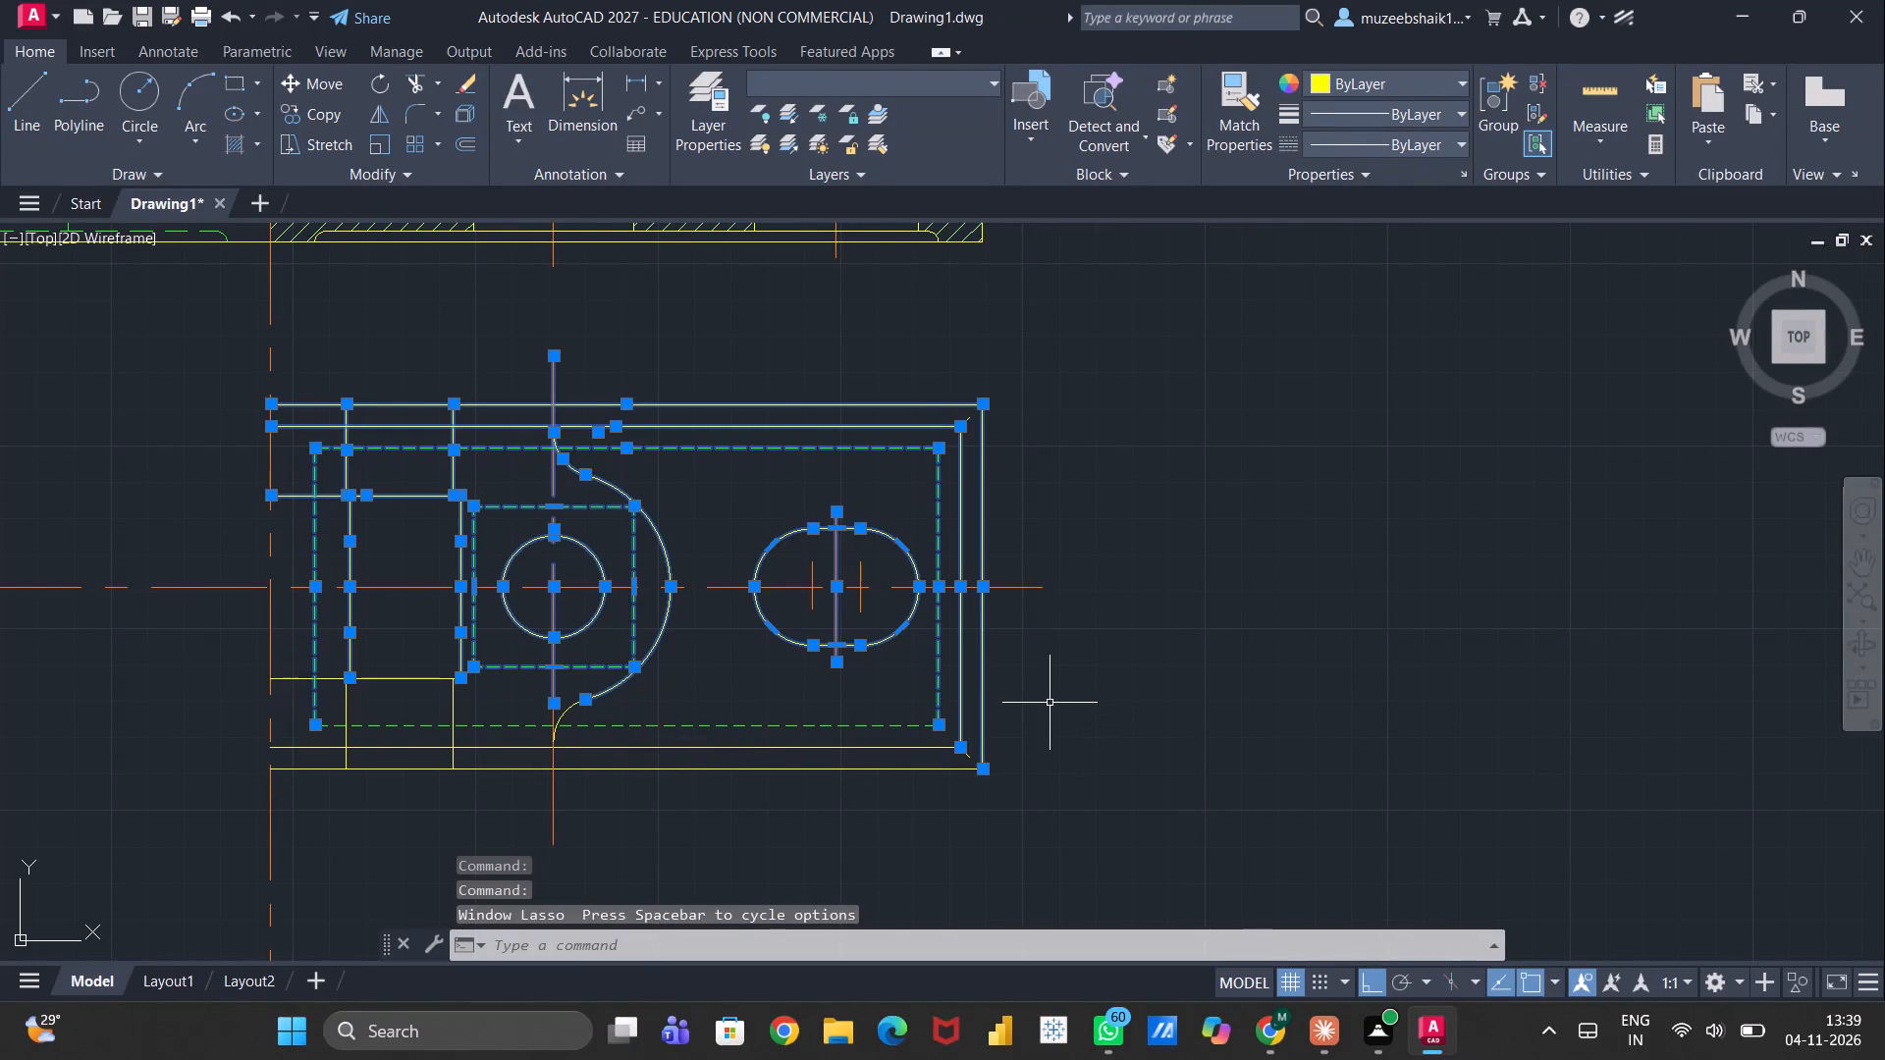
drag(1045, 700, 537, 653)
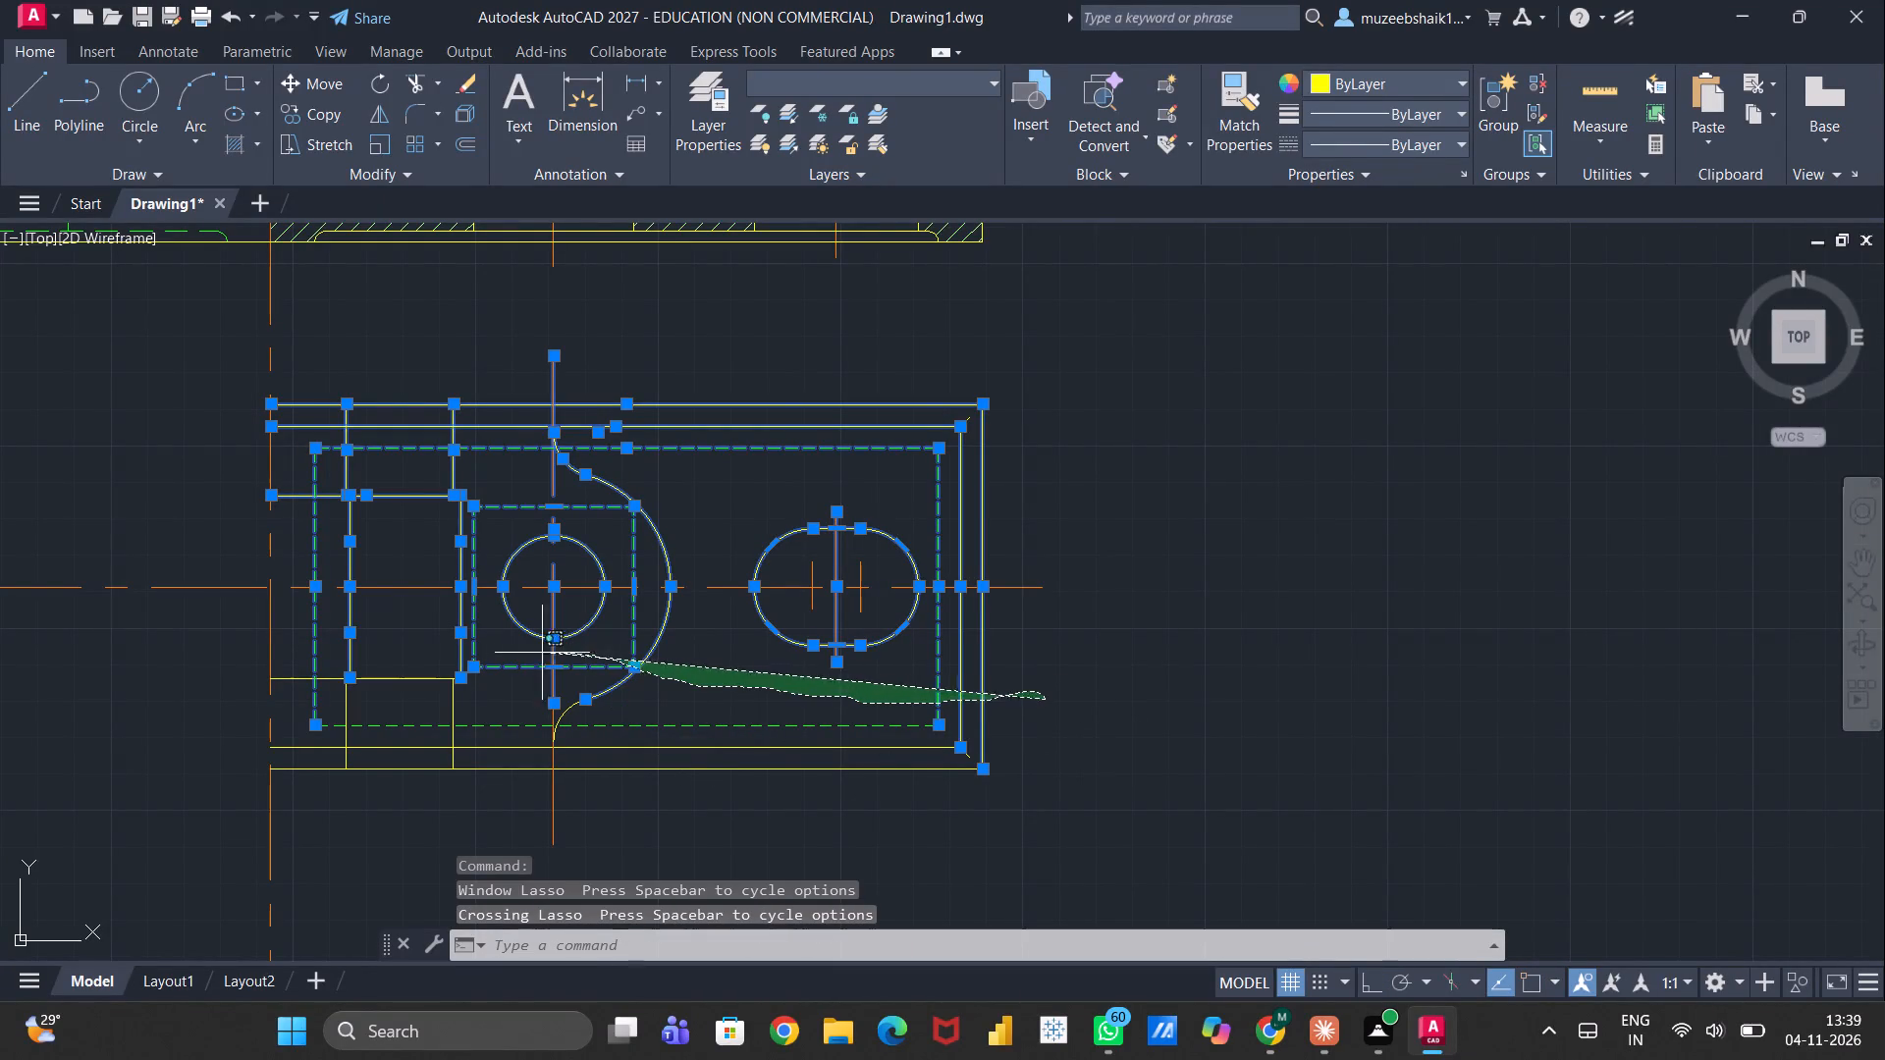
drag(537, 653, 289, 714)
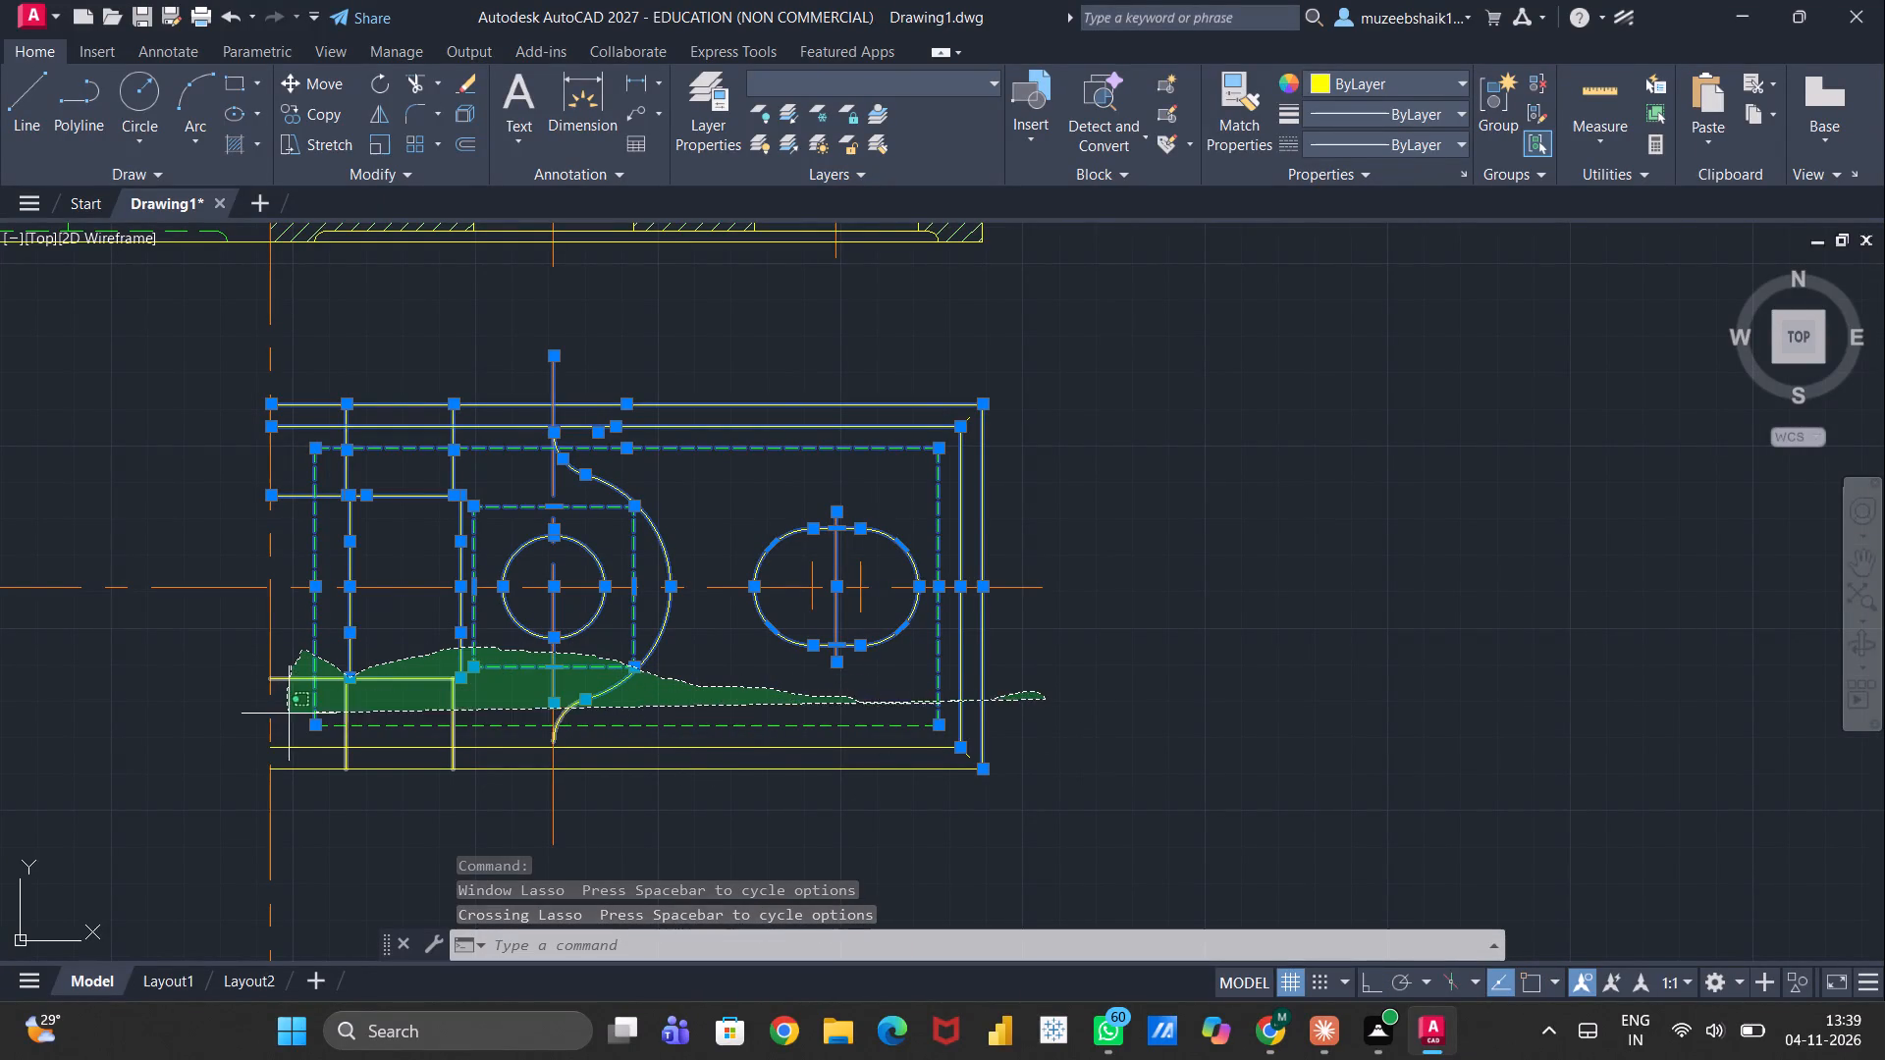
drag(289, 714, 438, 900)
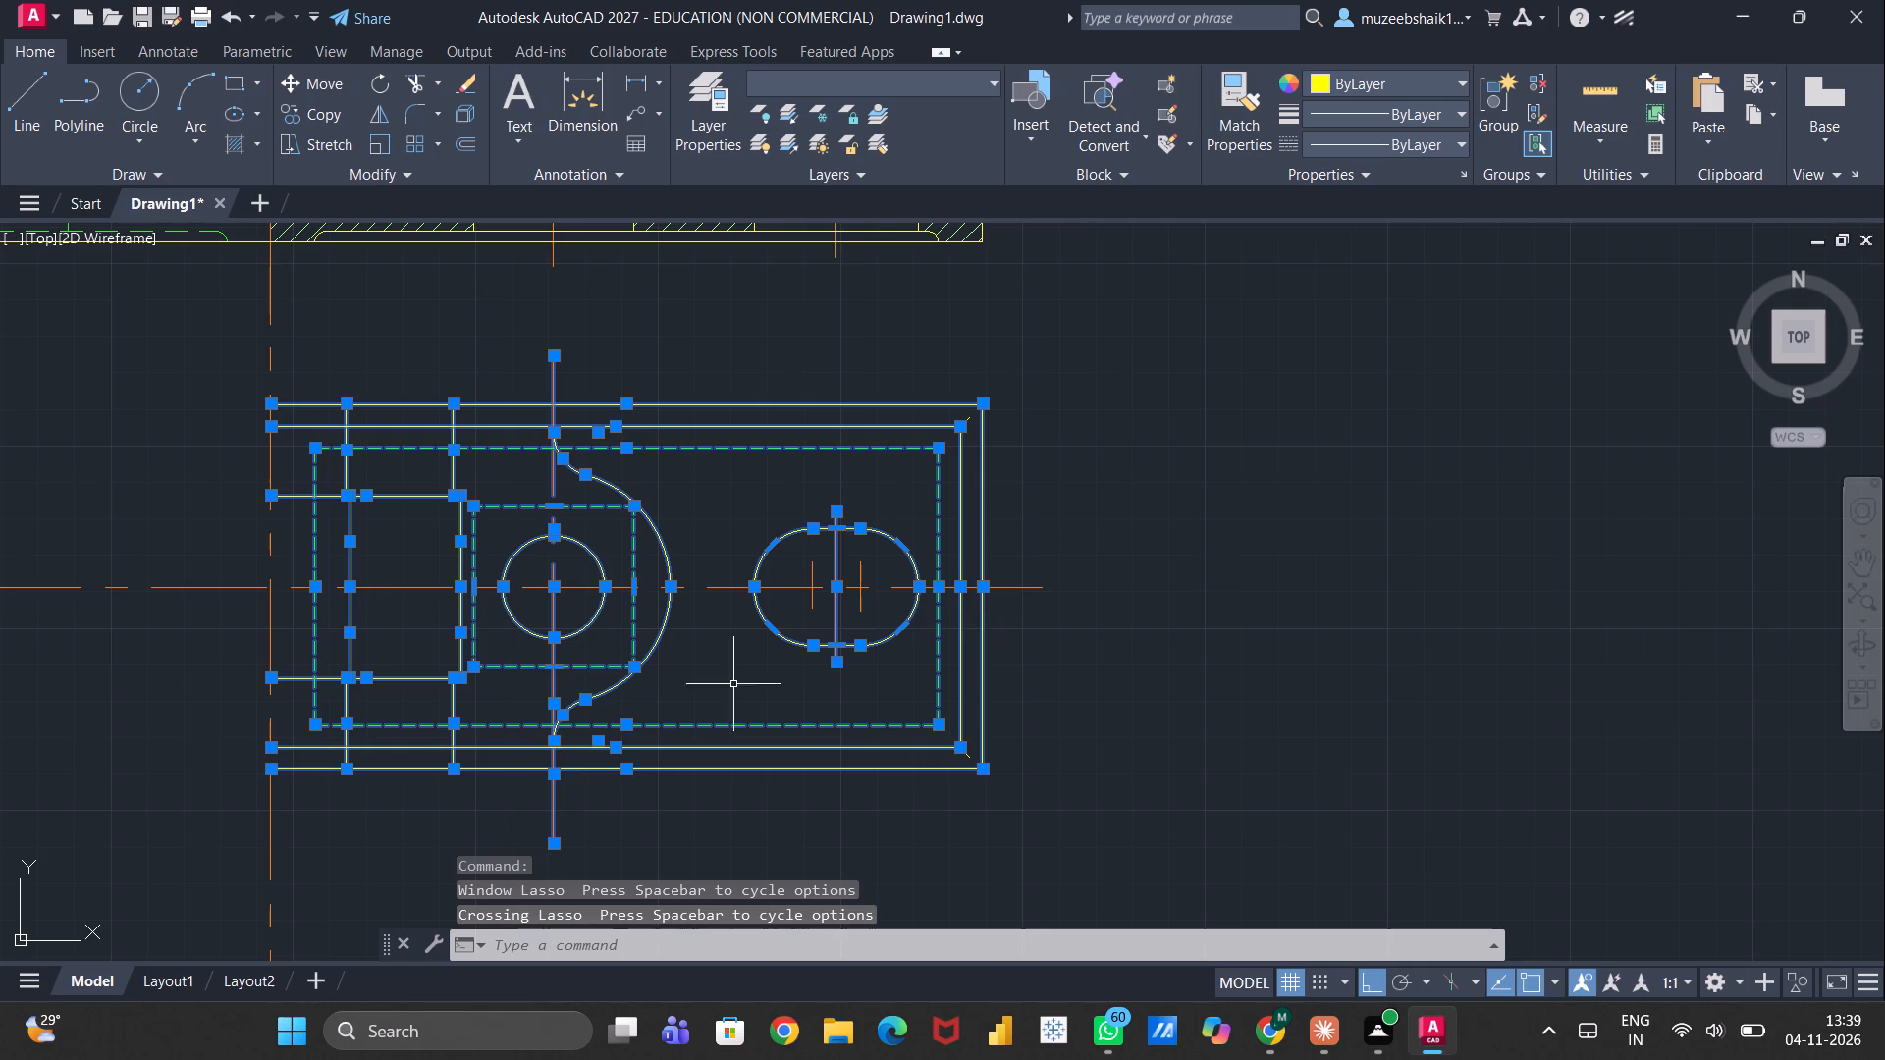
middle_drag(696, 816, 1050, 713)
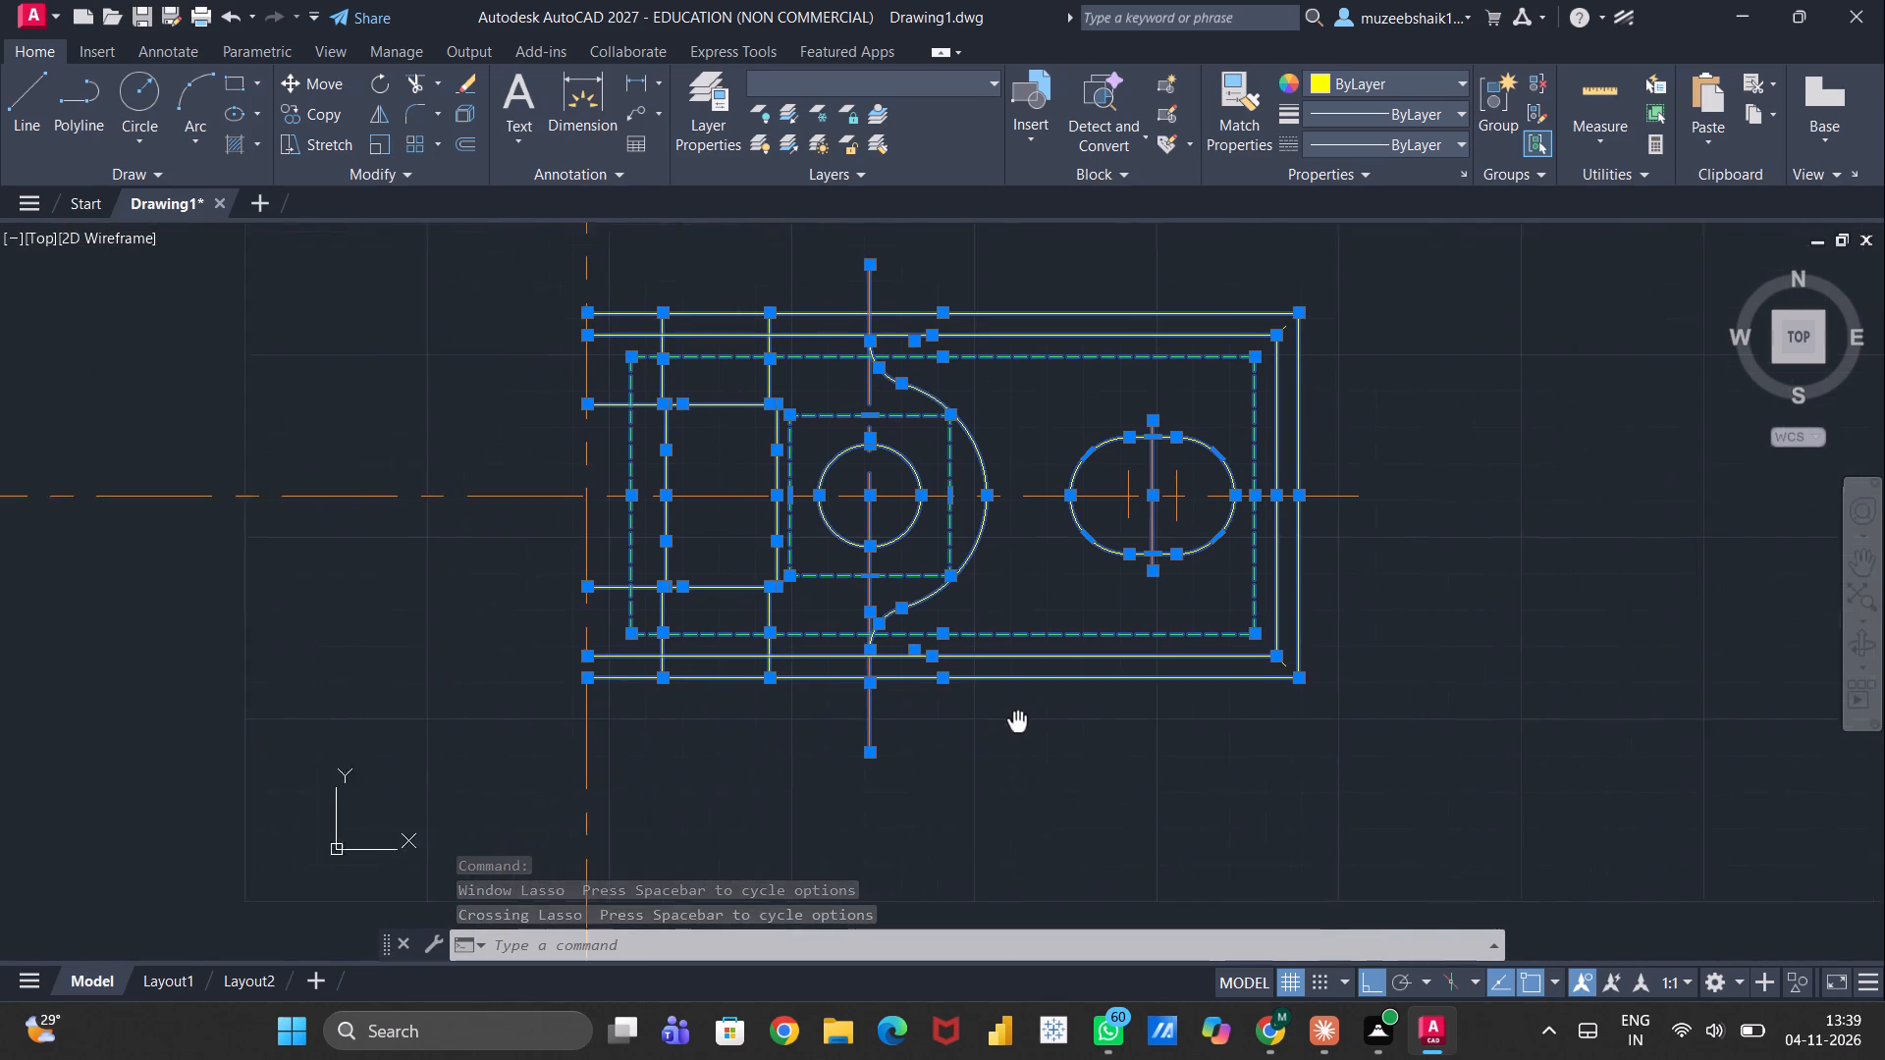
middle_drag(1050, 713, 1105, 724)
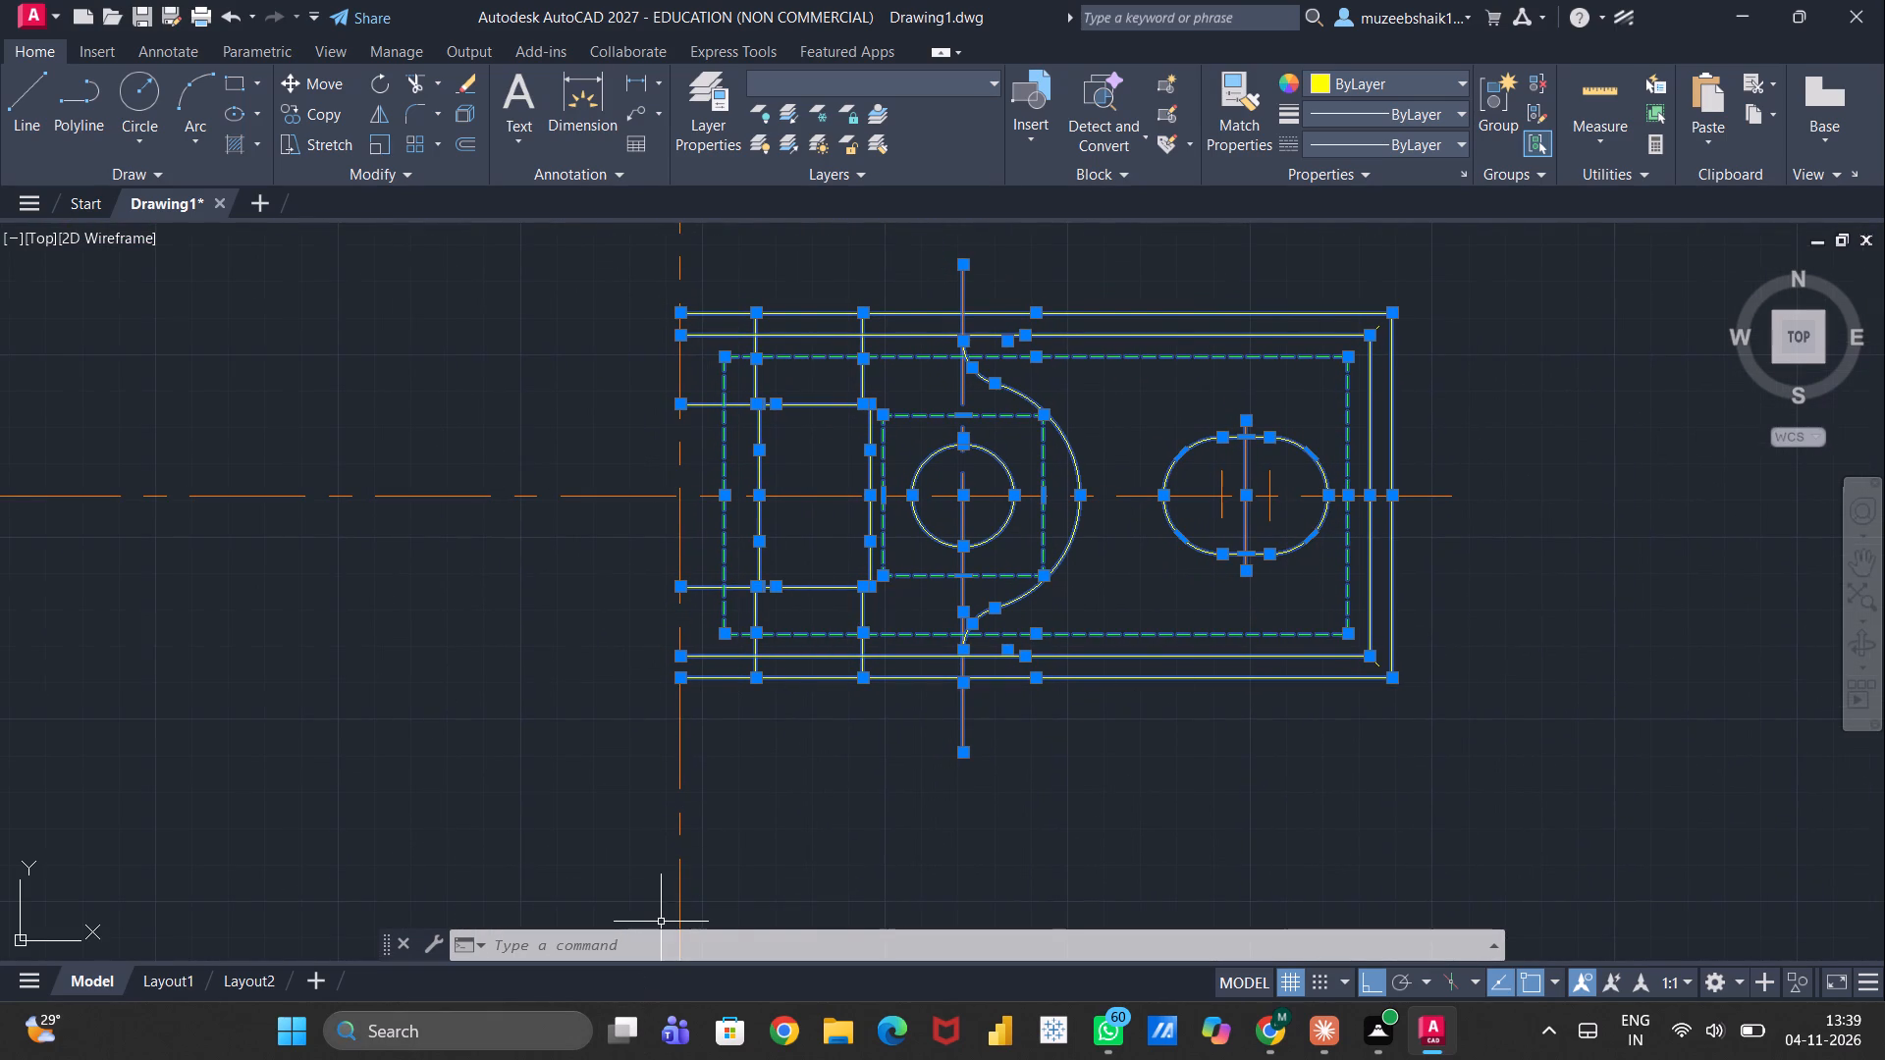
text(mi)
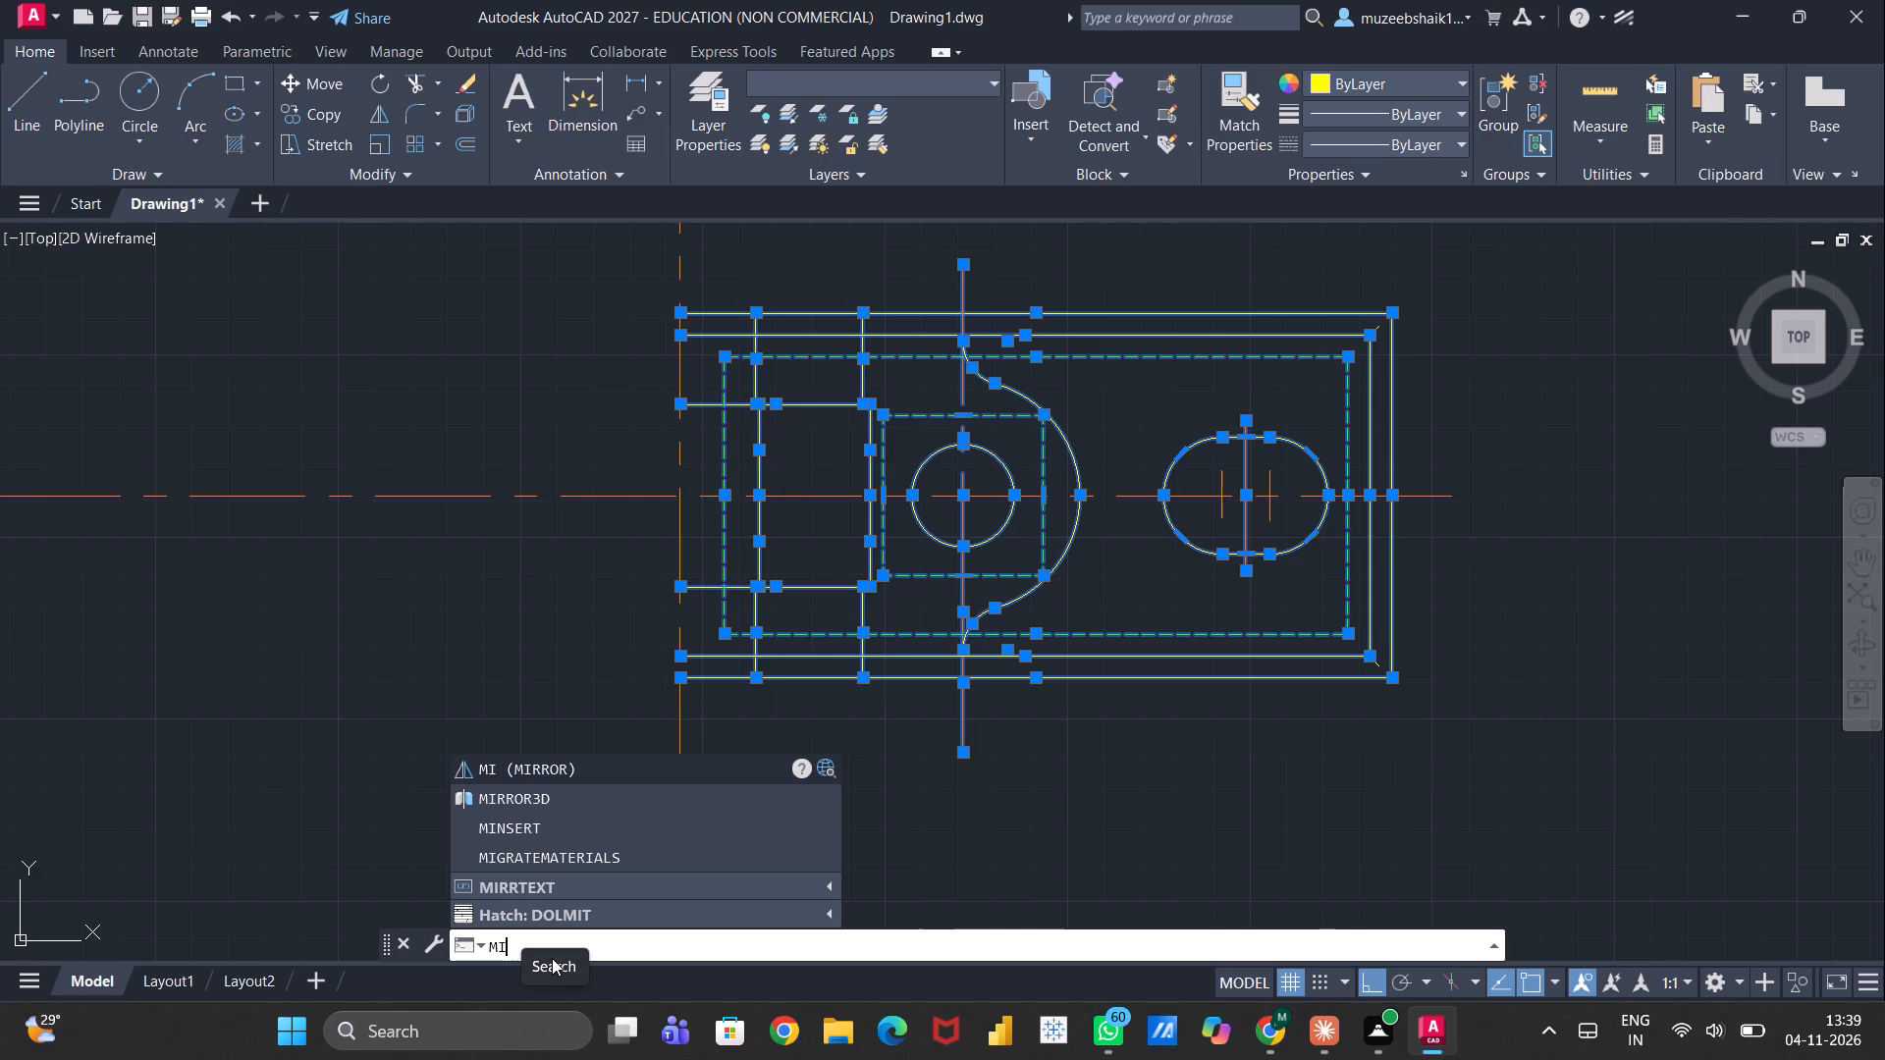
key(Return)
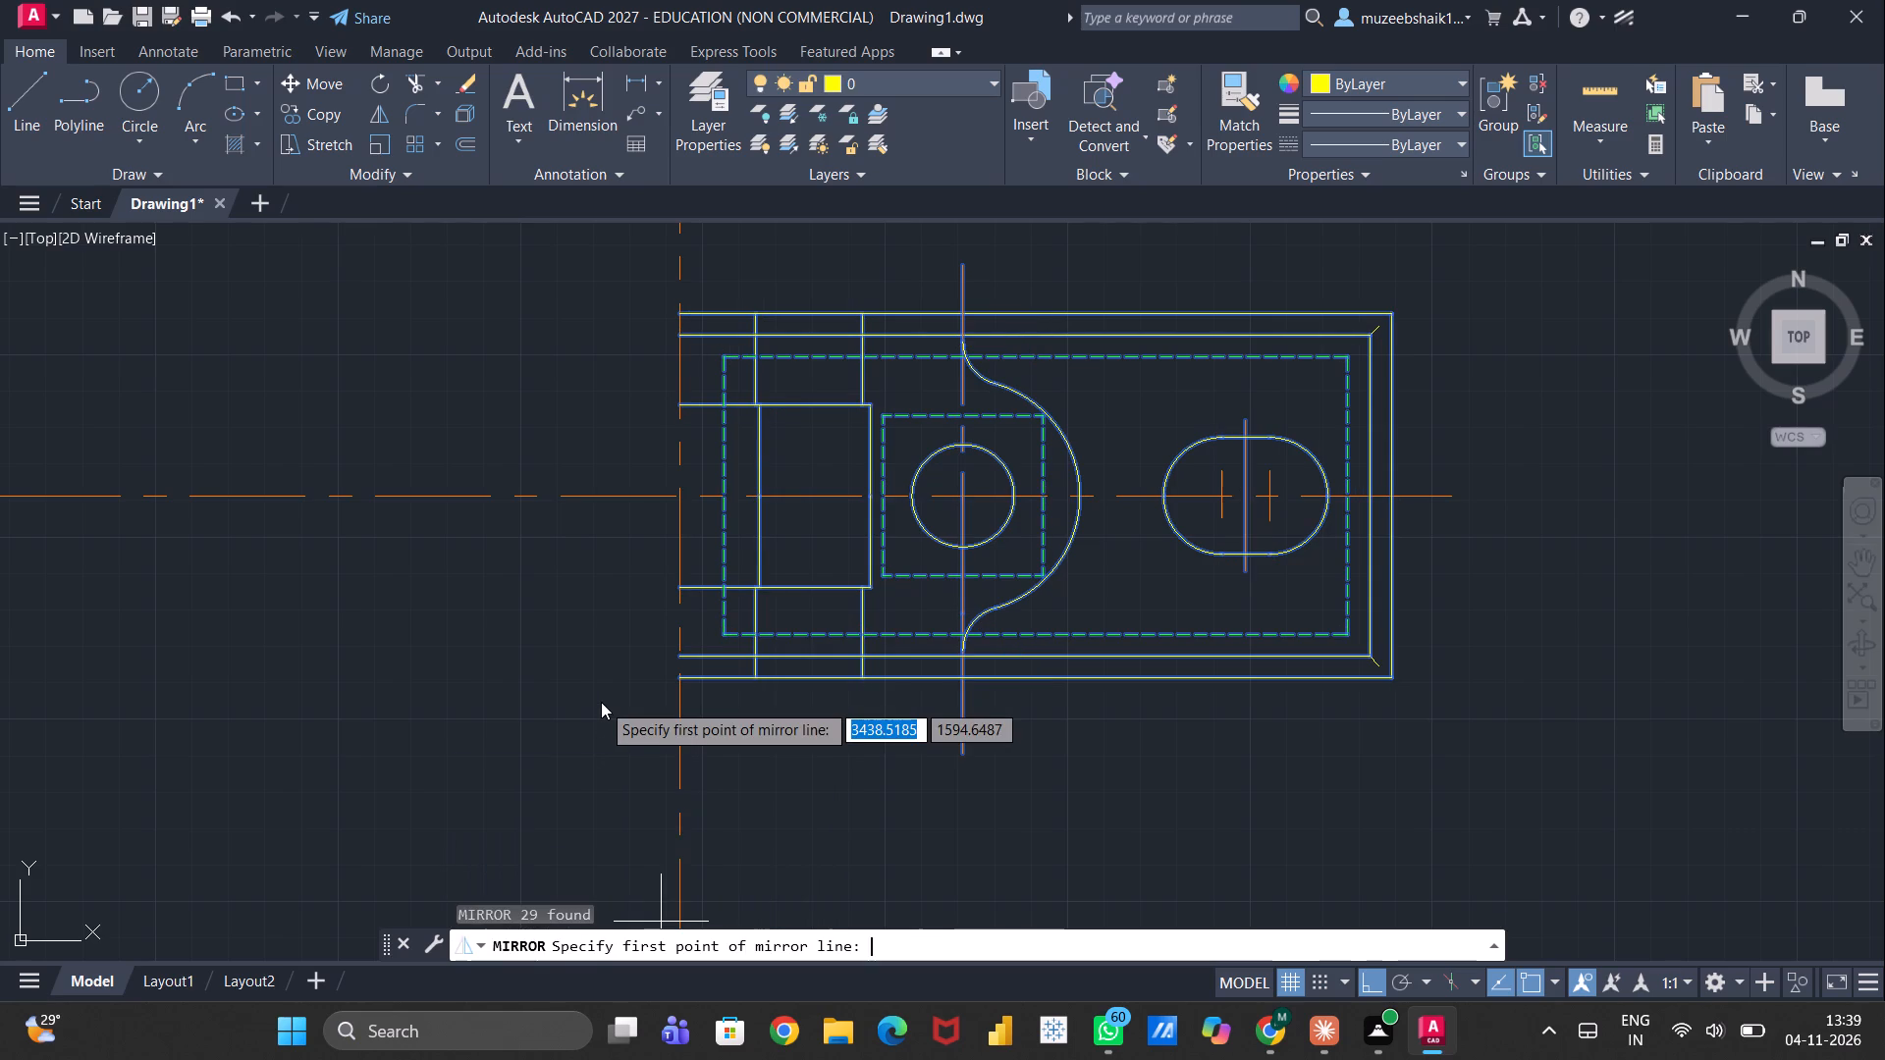
click(678, 681)
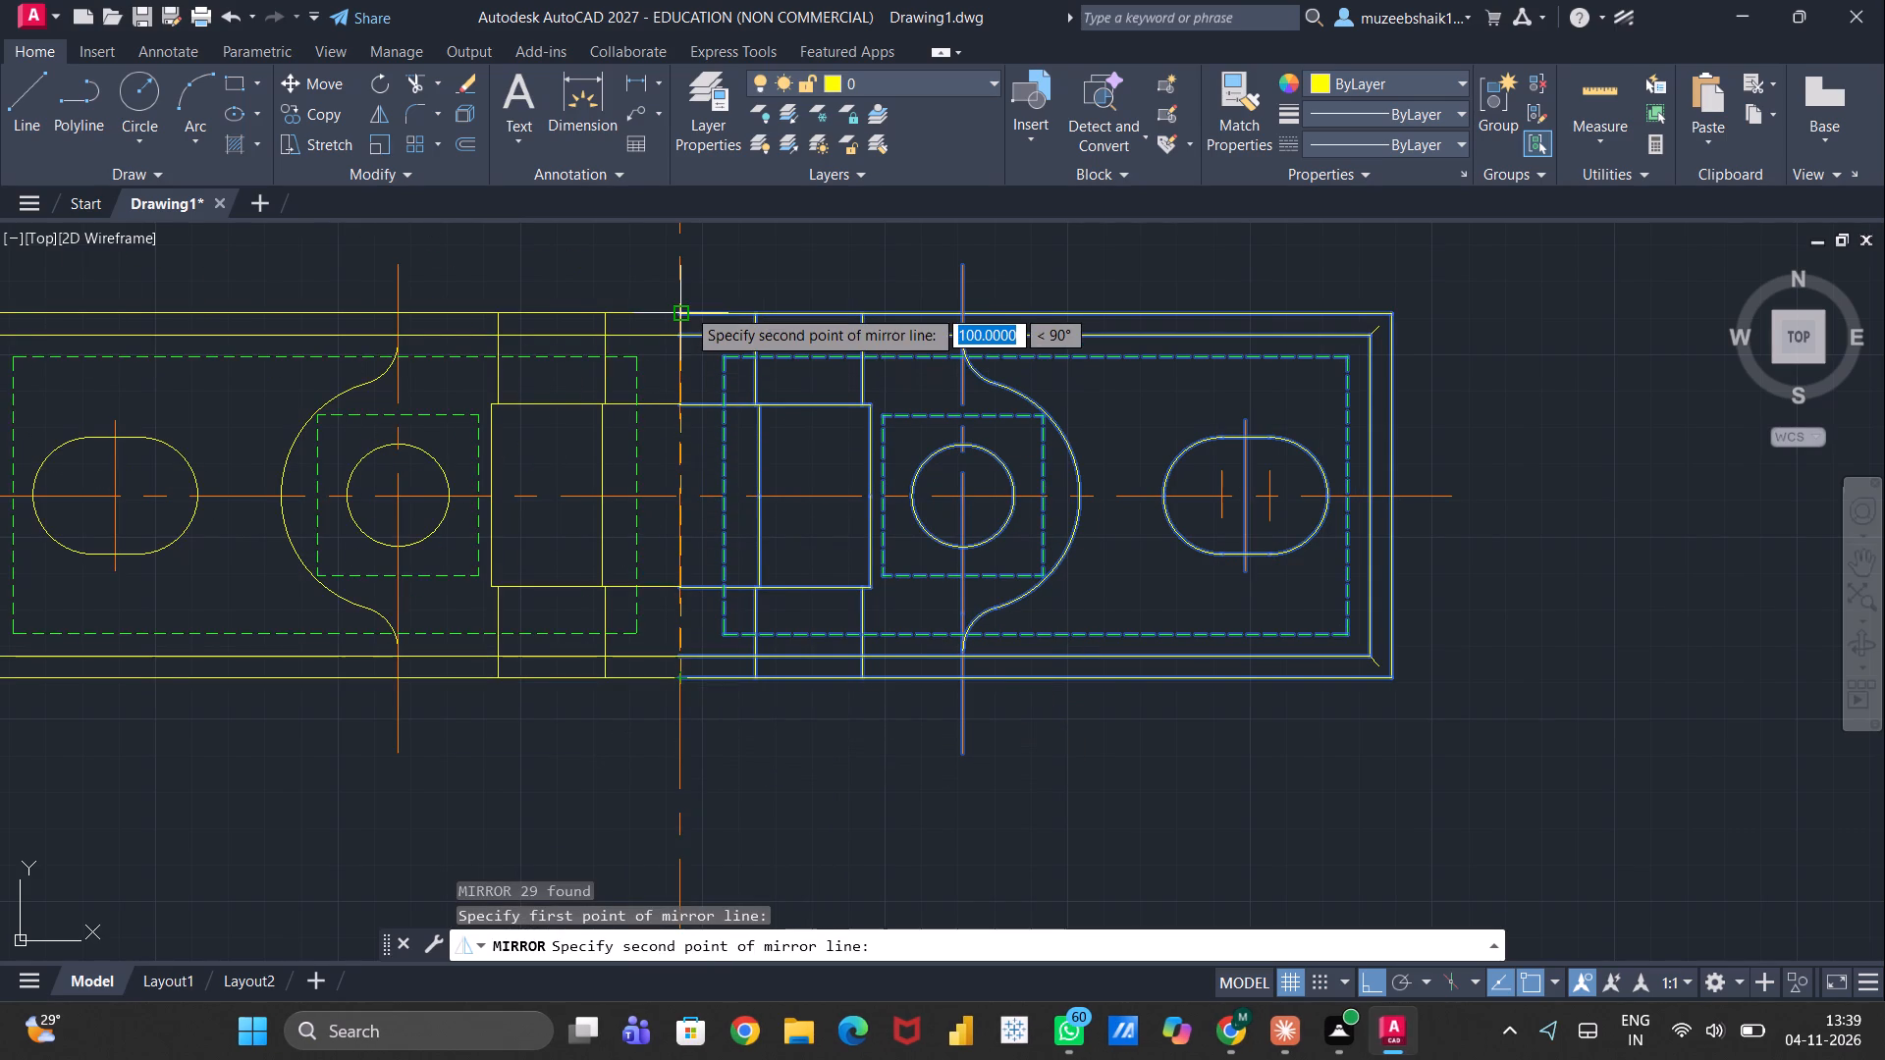
click(686, 307)
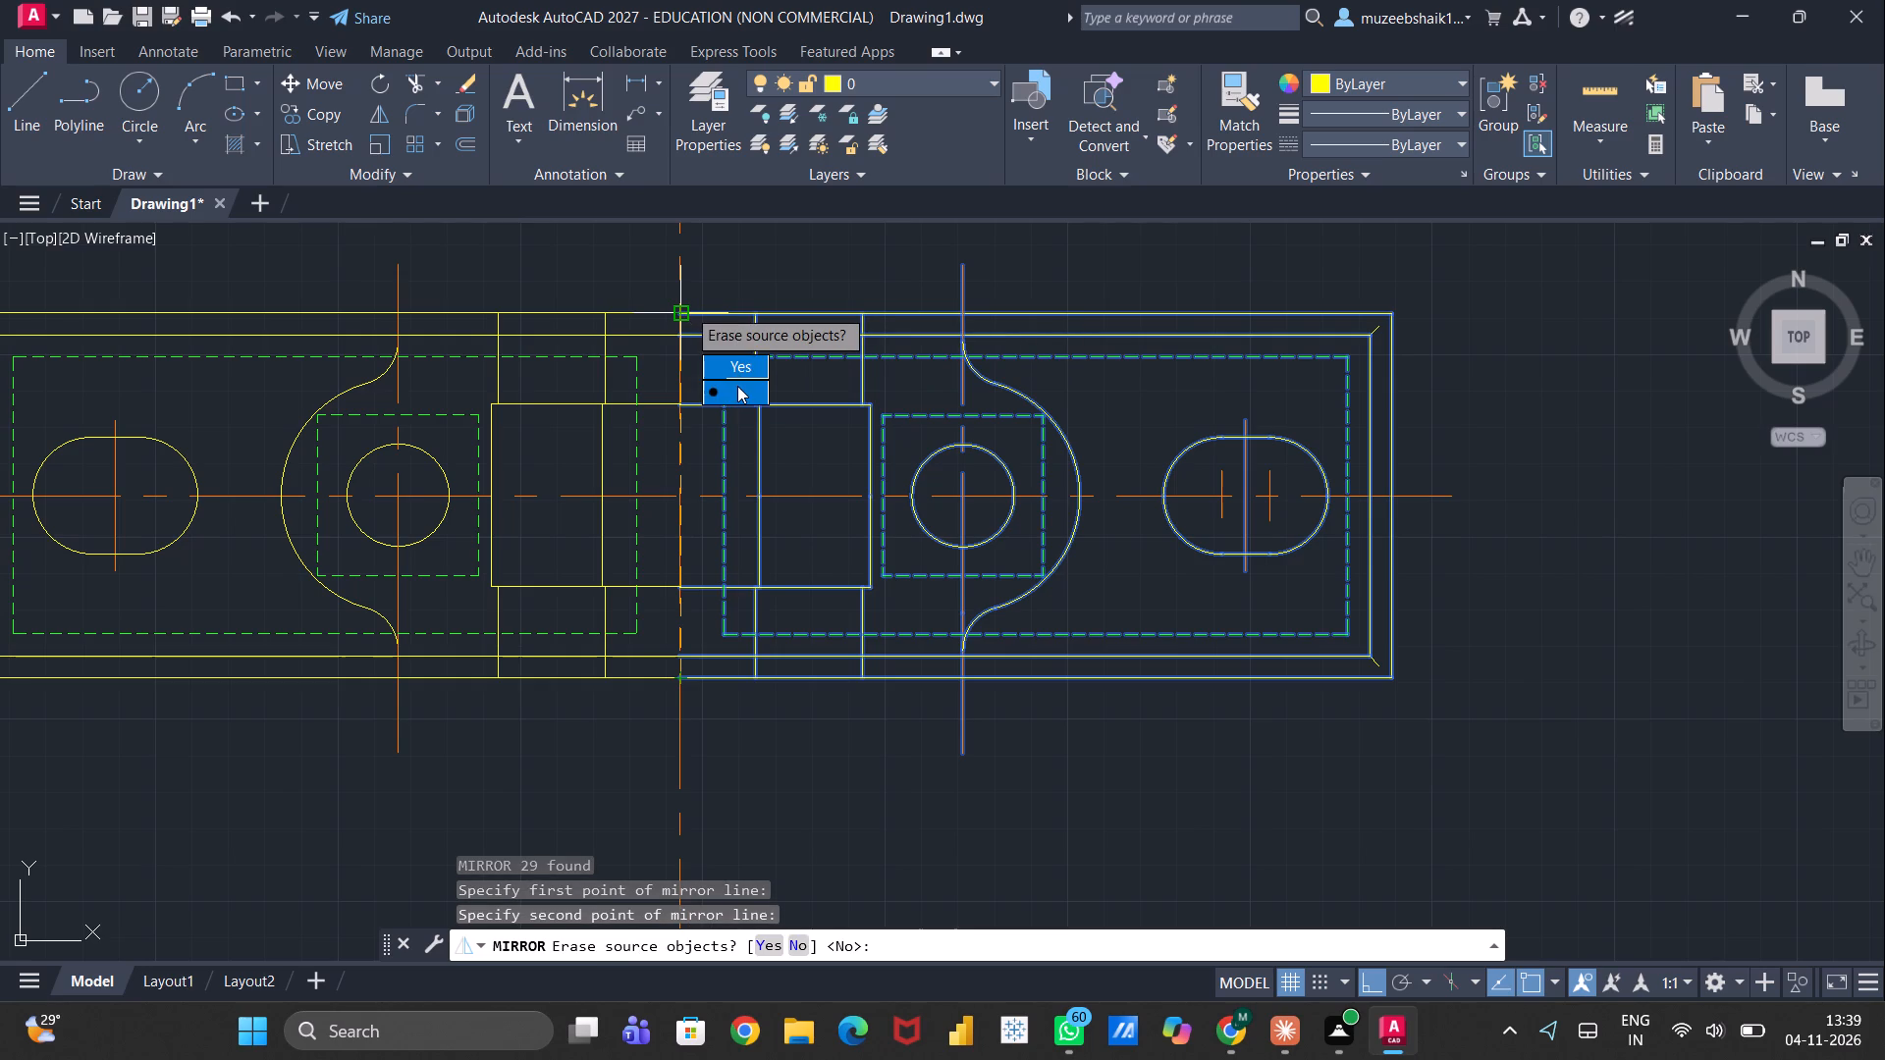
drag(737, 386, 686, 307)
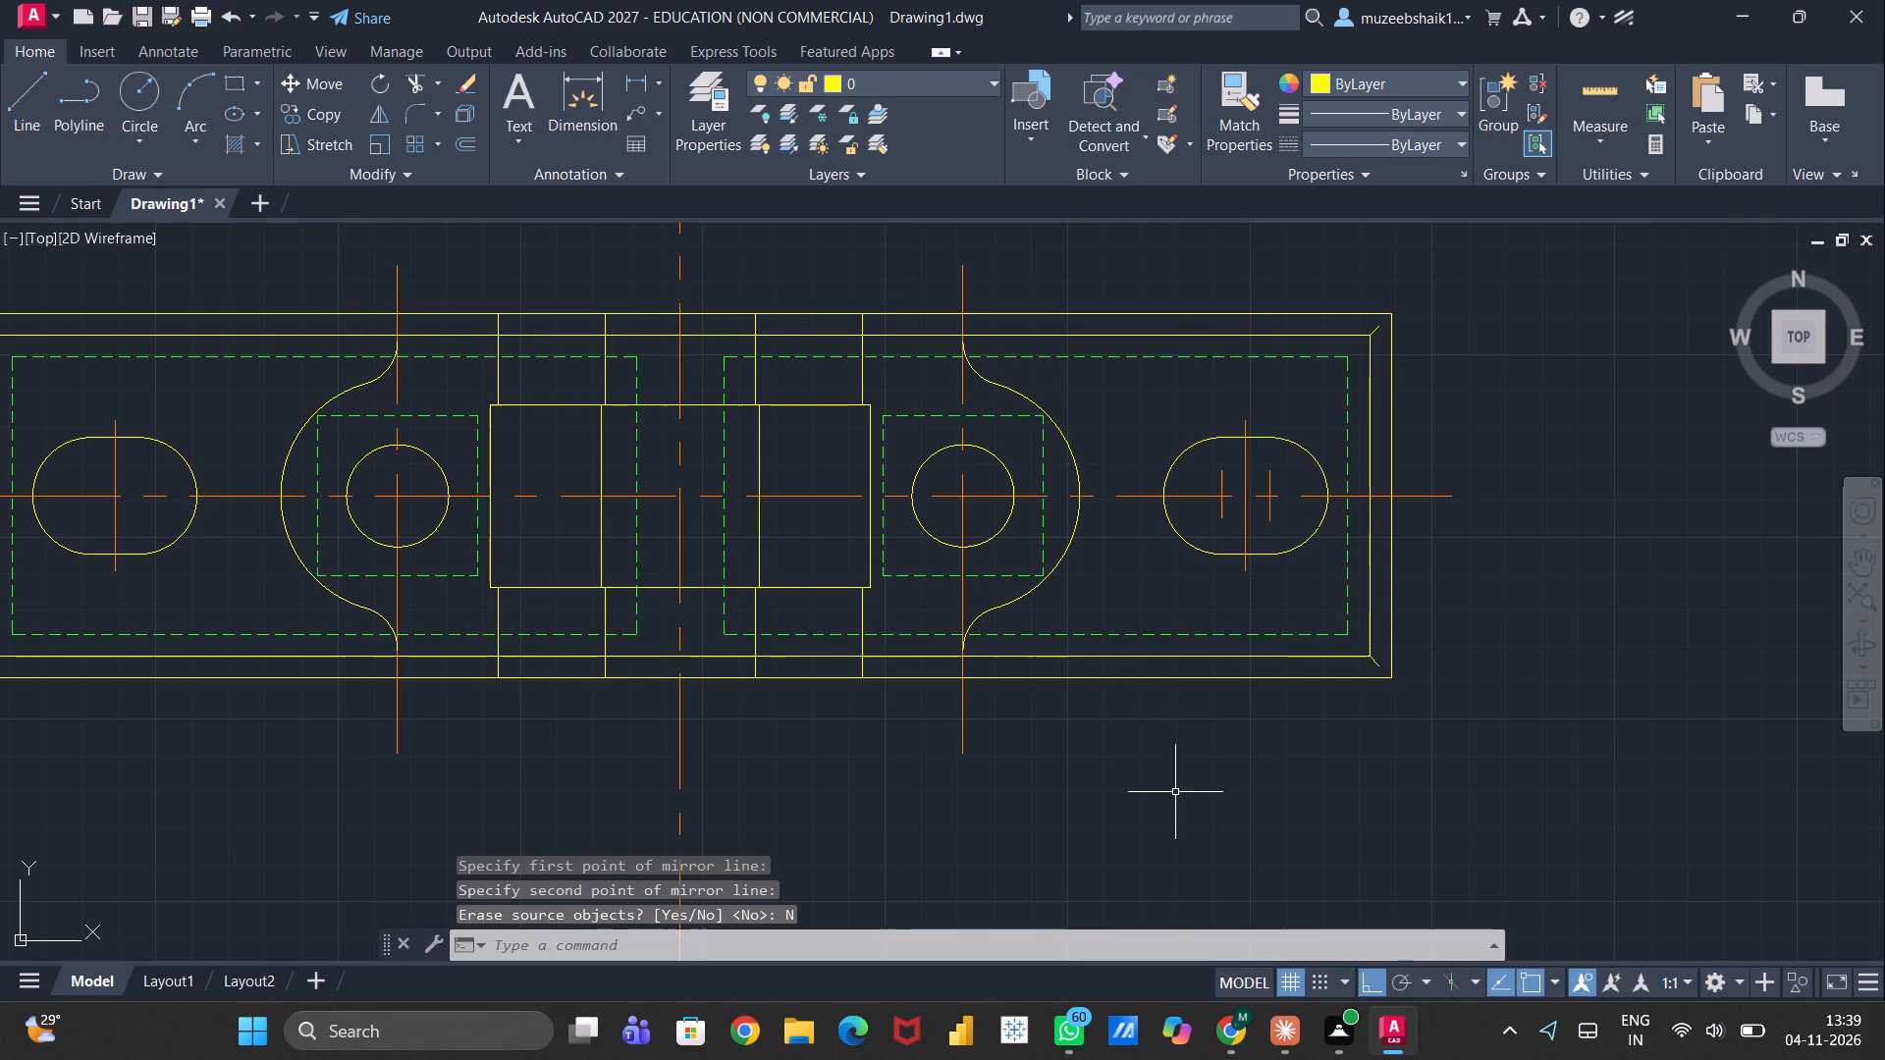
Add a linear dimension across the central gap between the two large dashed pocket outlines in the plan view.
scroll(1130, 695, down, 2)
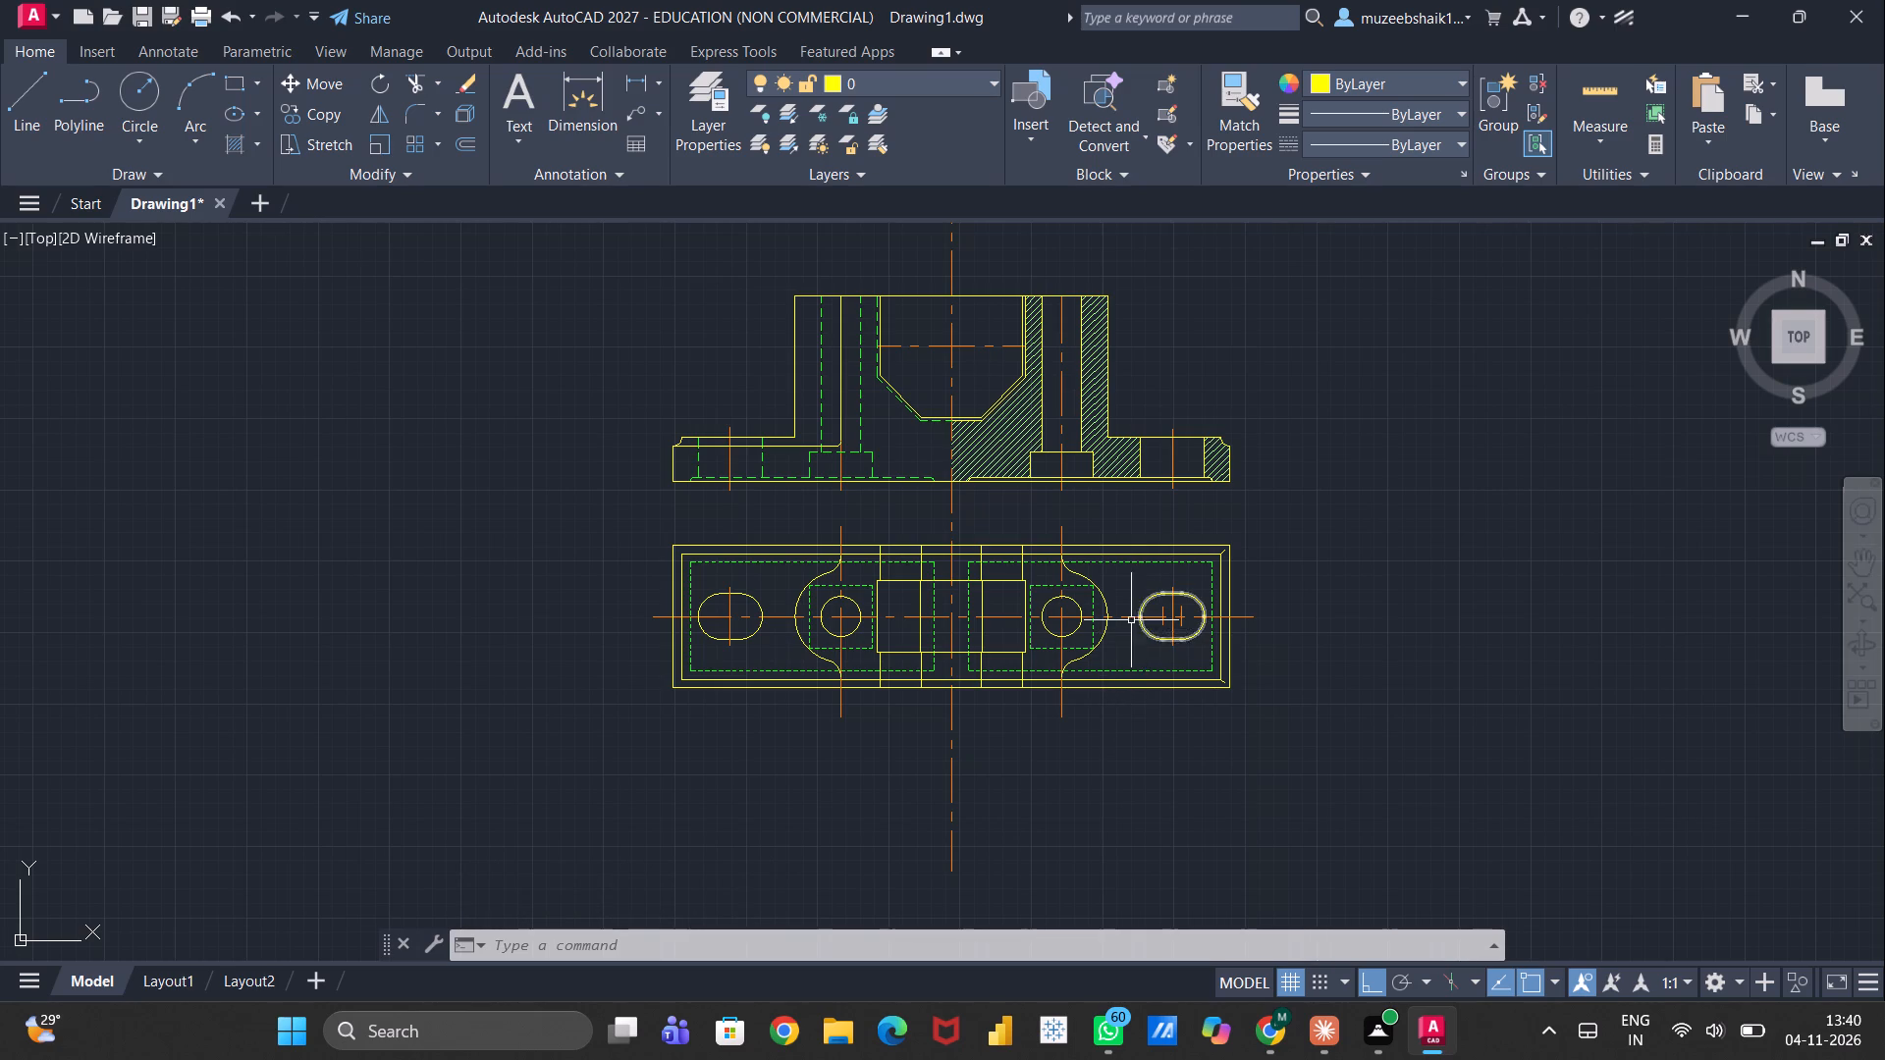
scroll(970, 547, up, 1)
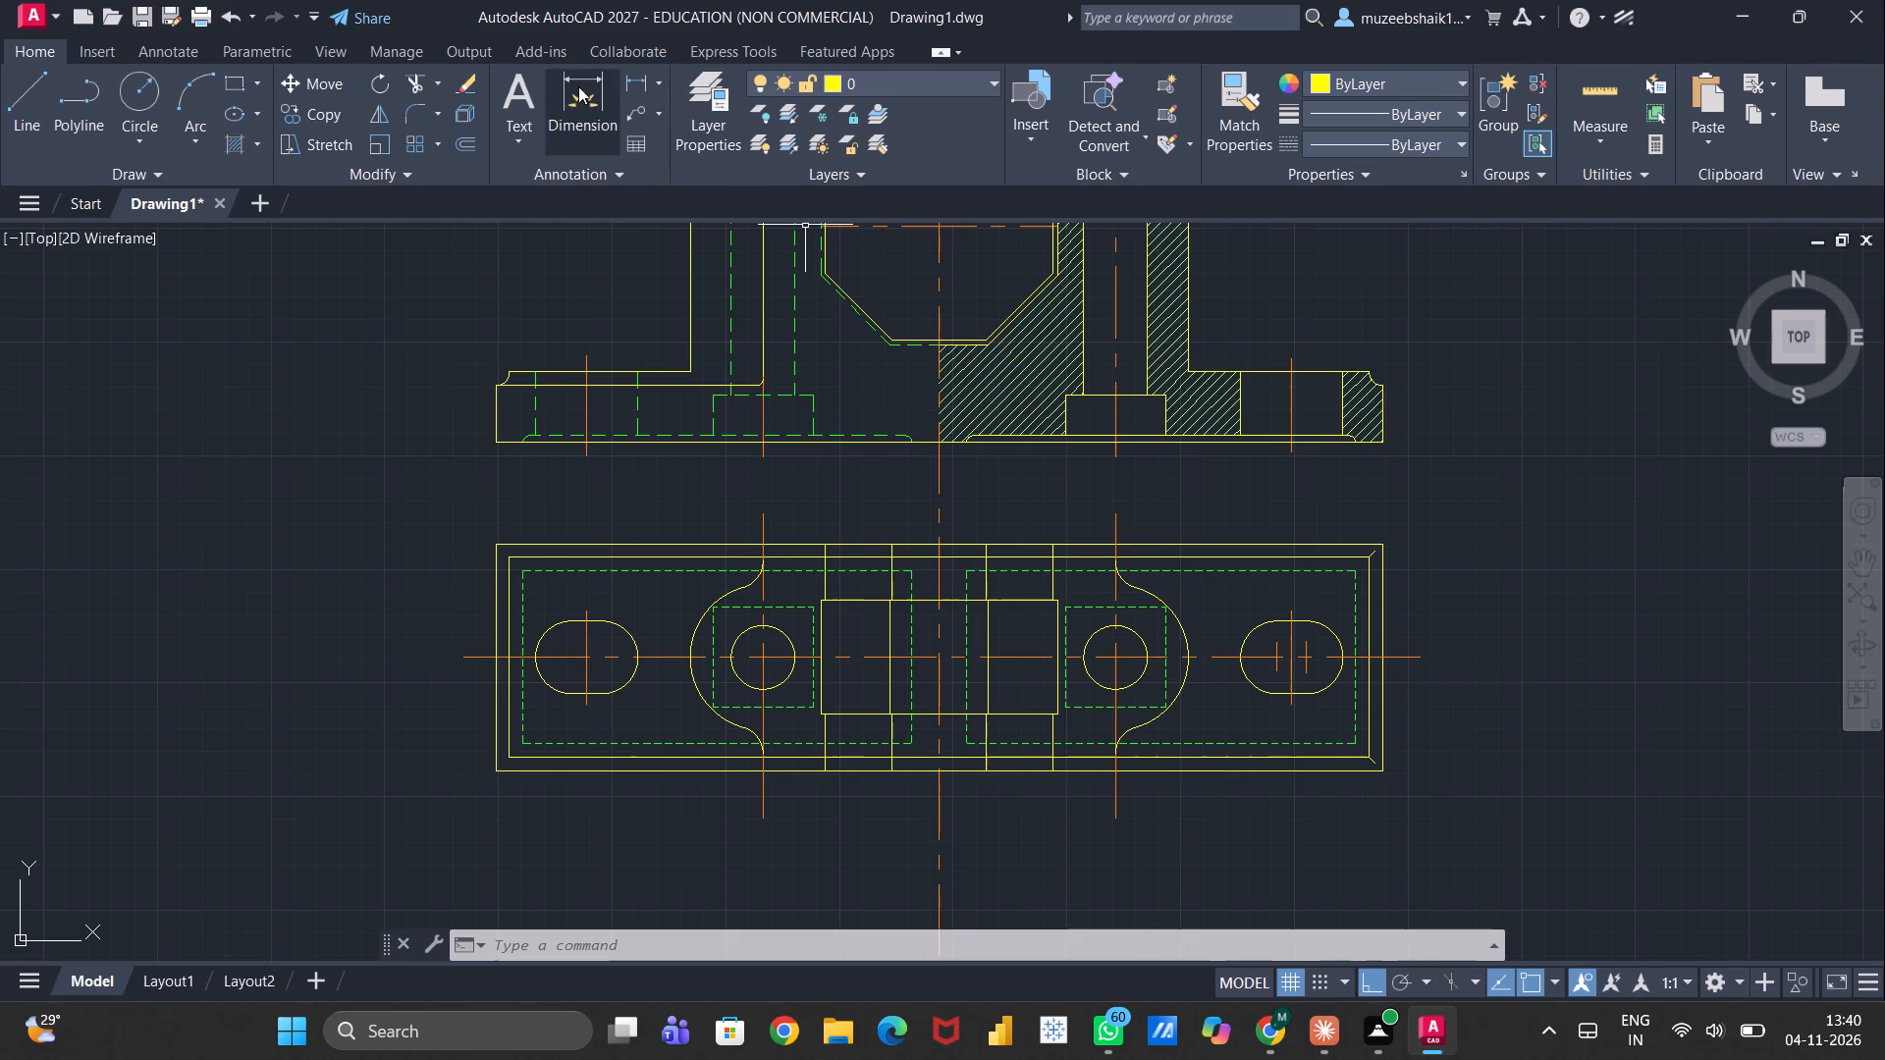
click(657, 84)
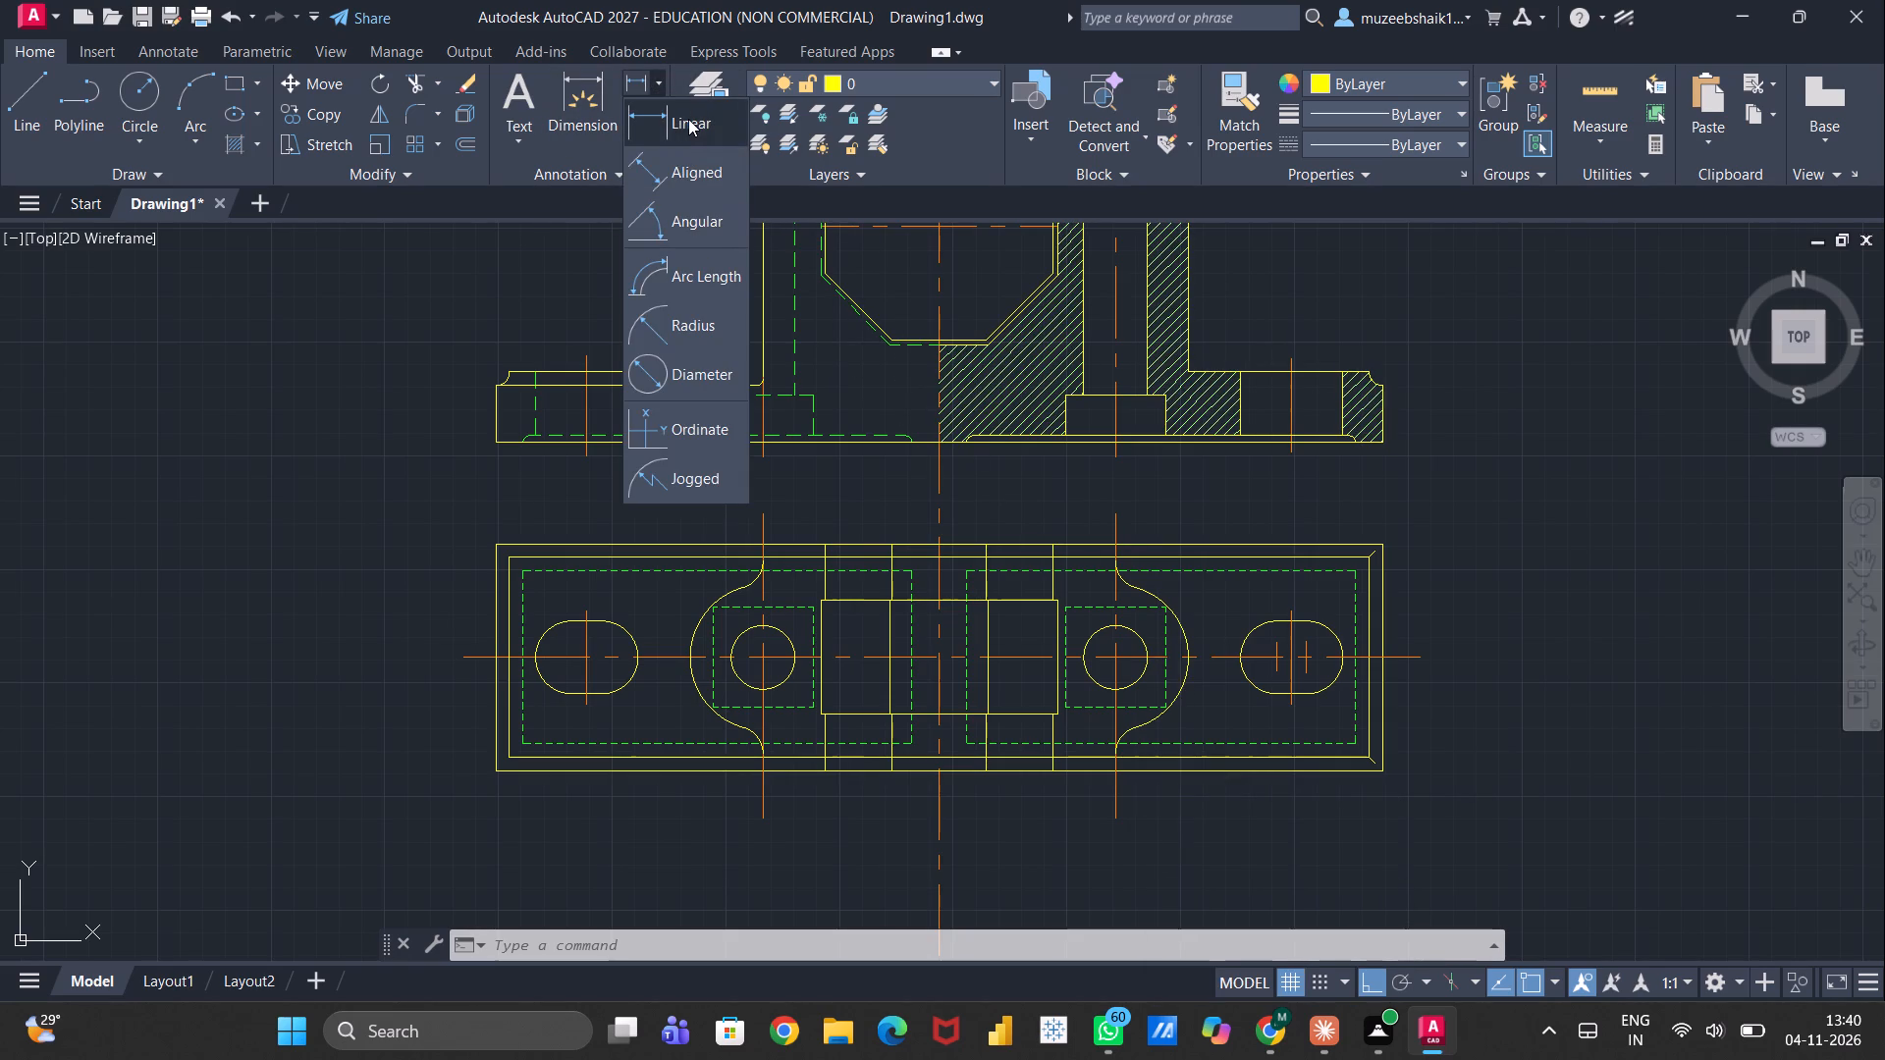
click(688, 119)
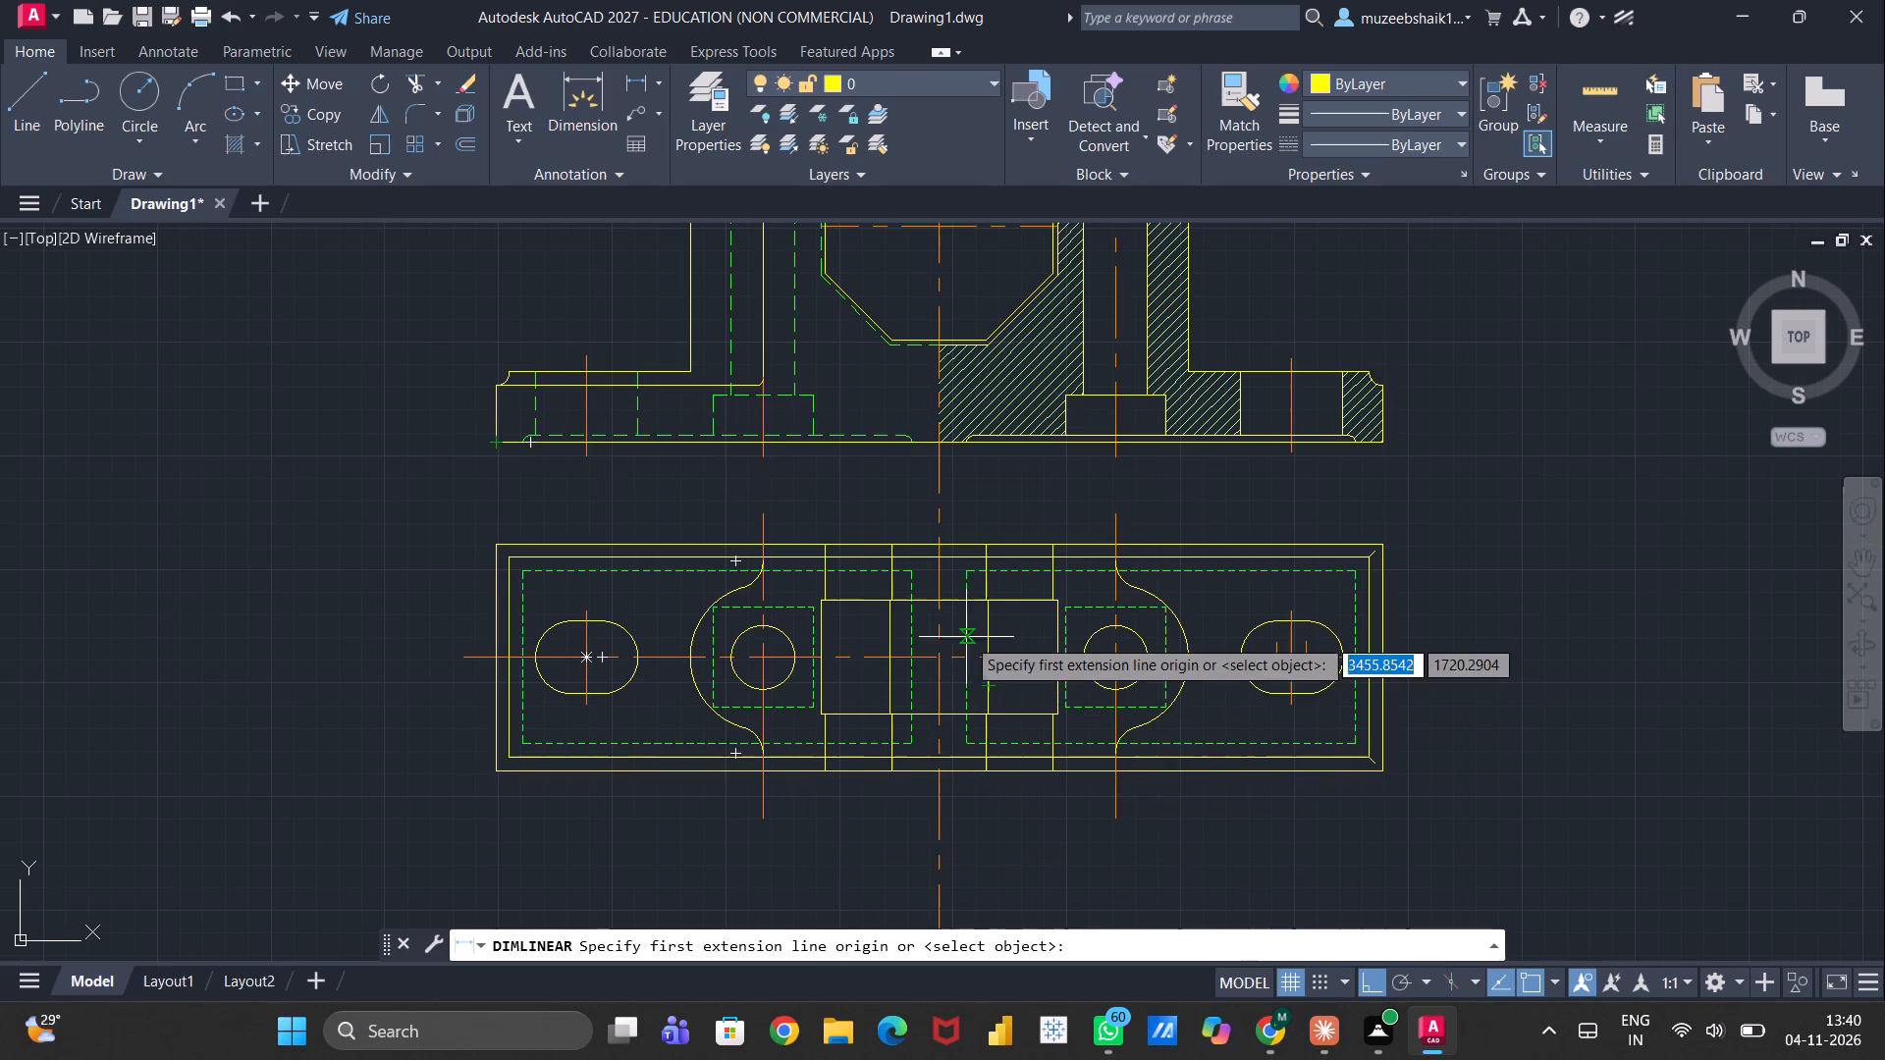
click(915, 689)
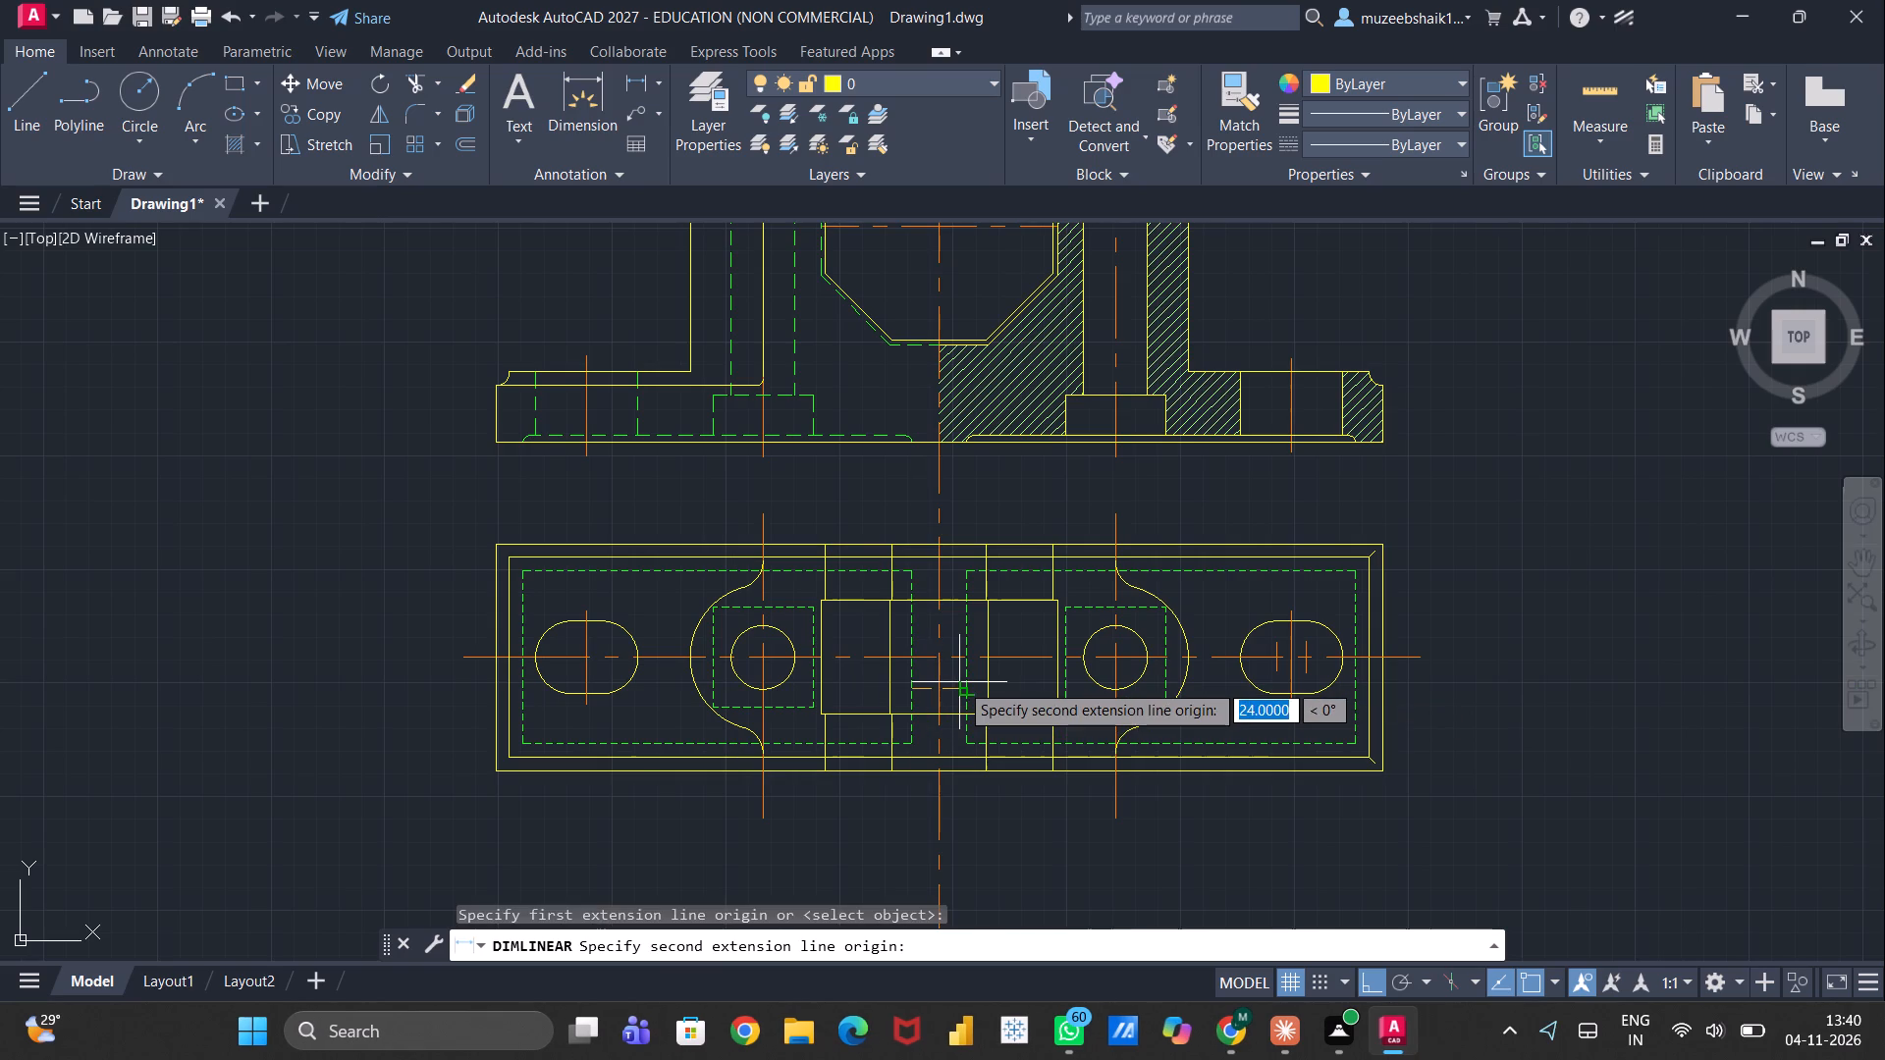
click(965, 689)
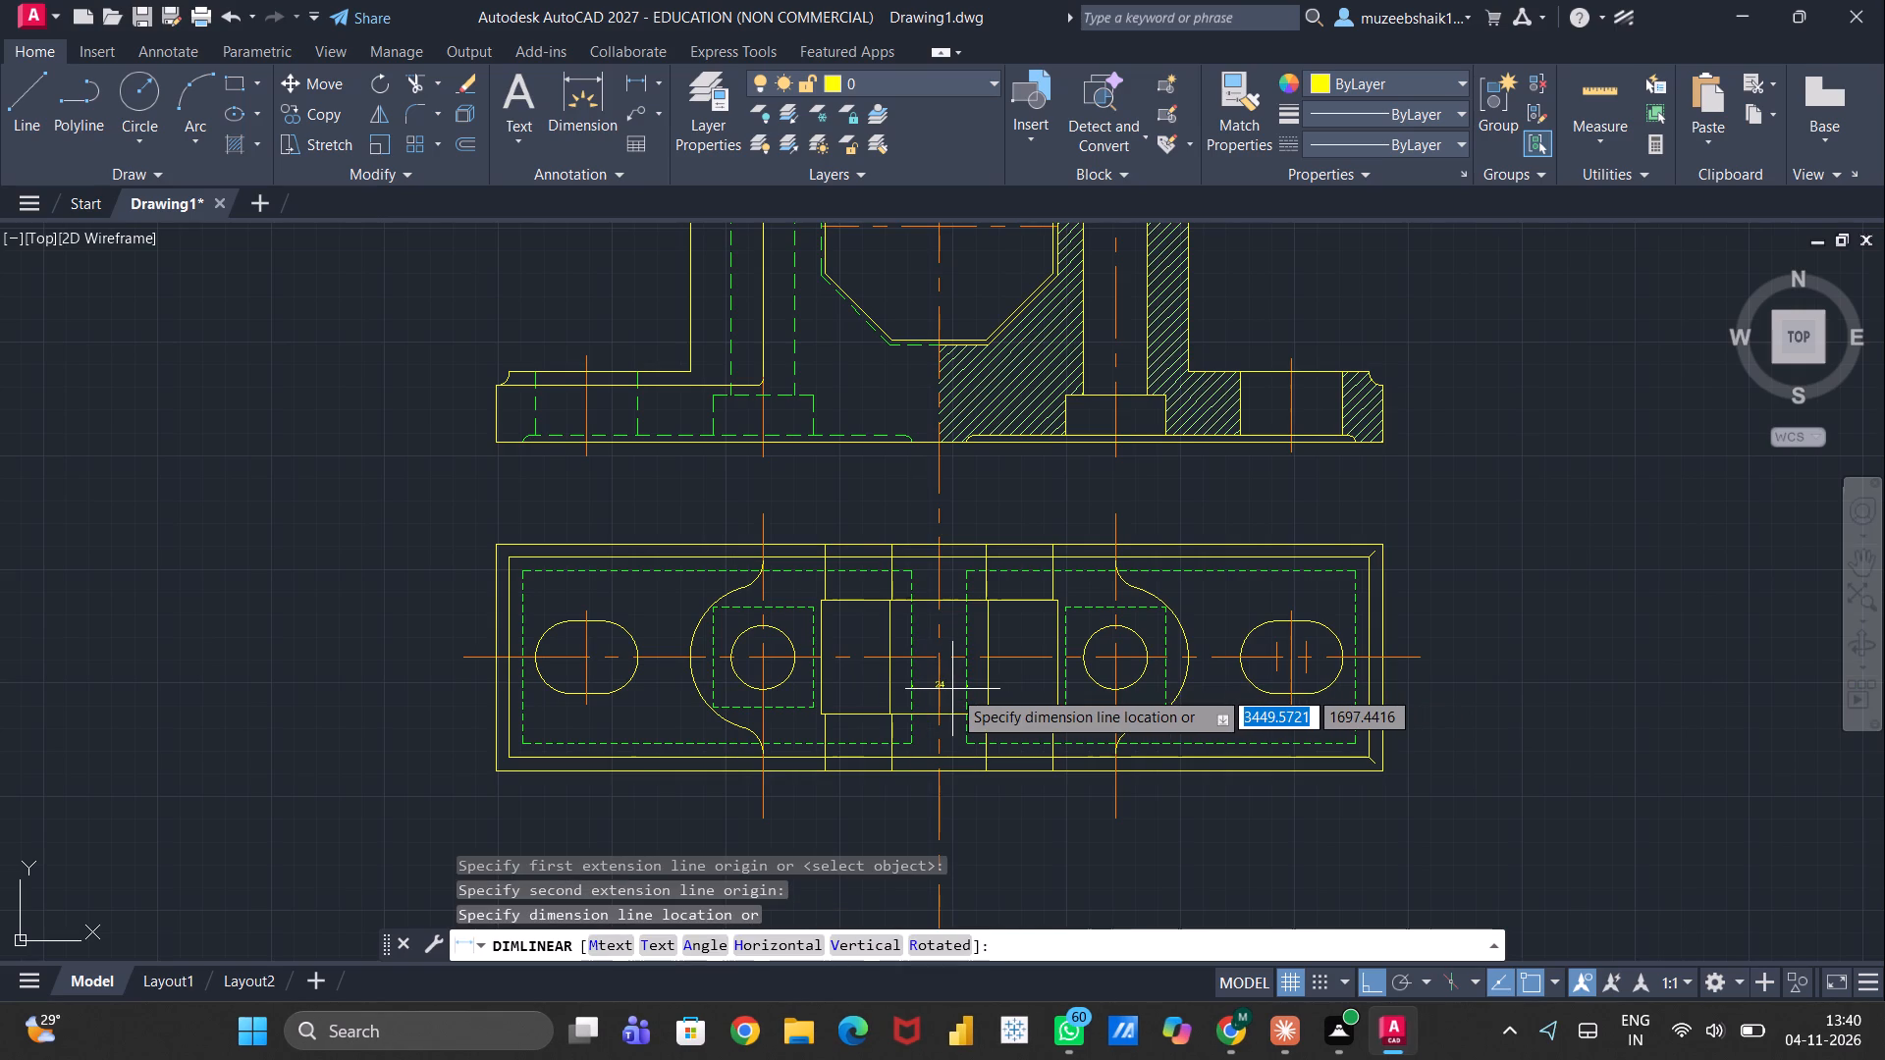
click(952, 689)
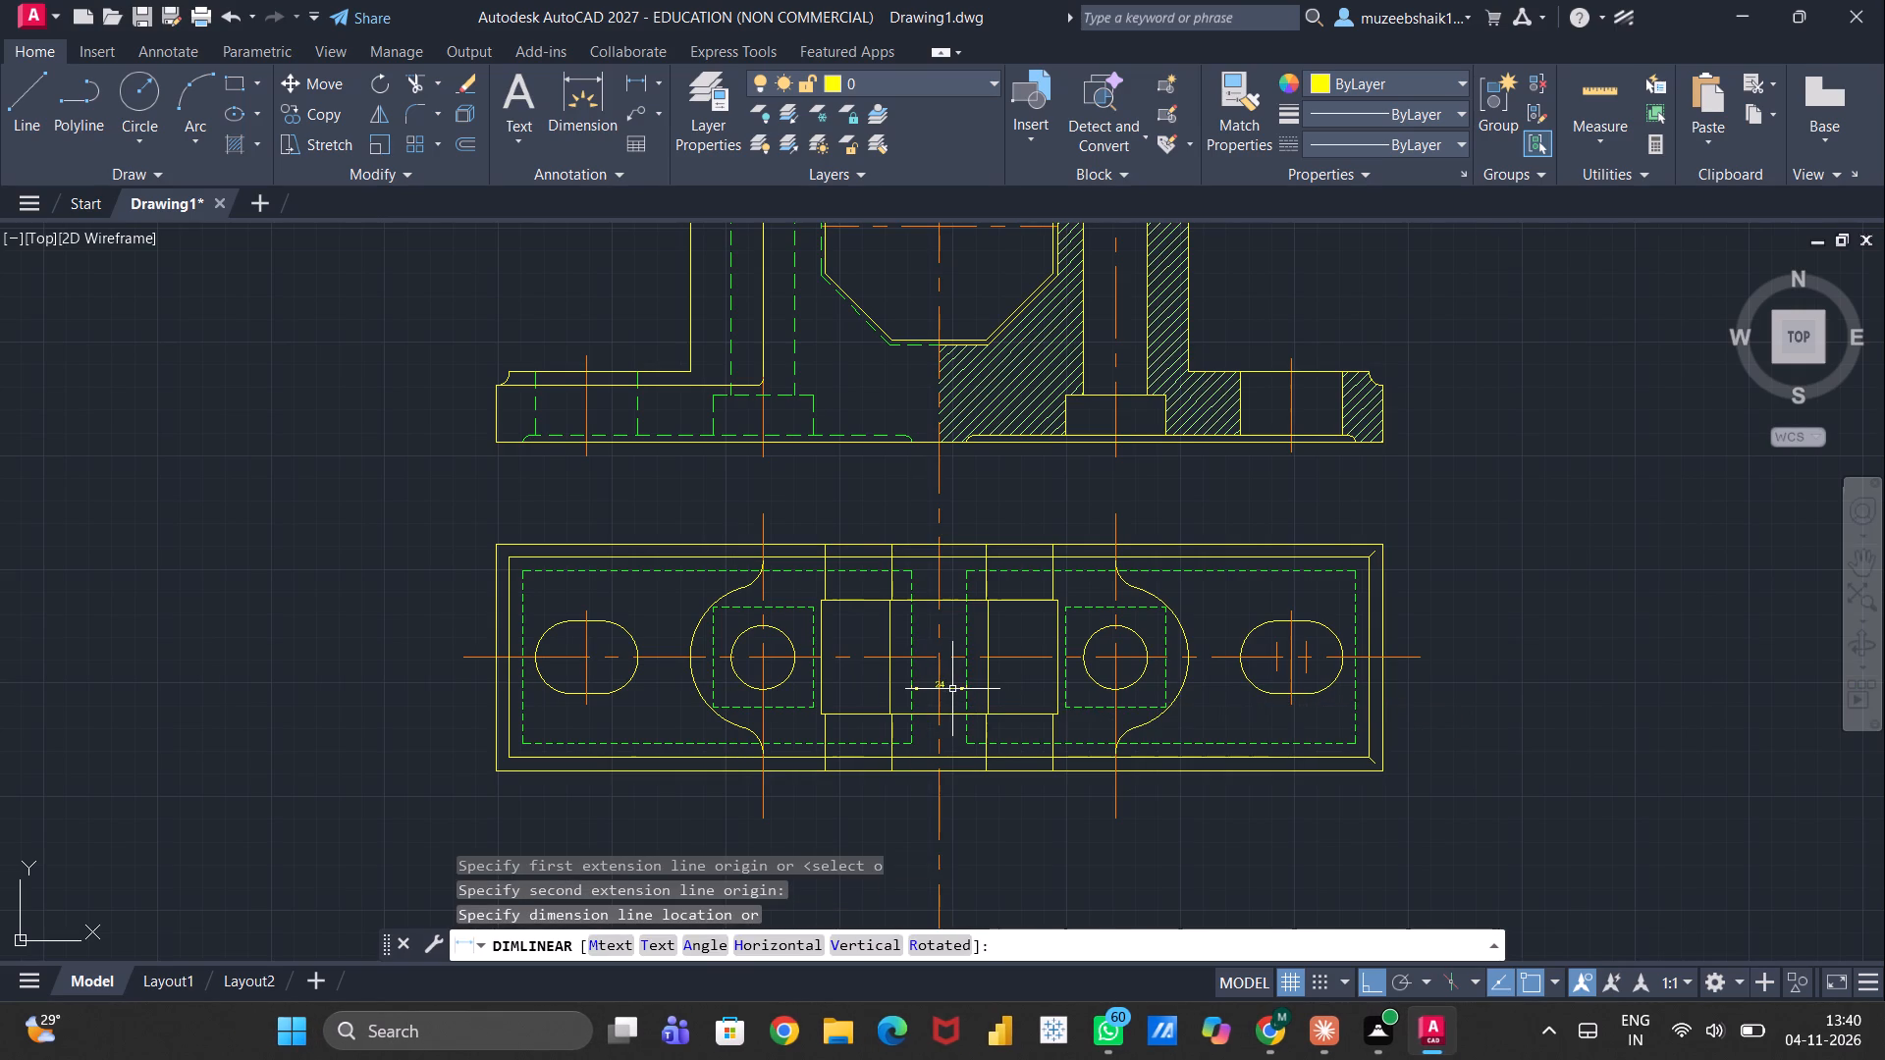
Modify the ISO-25 dimension style, setting the arrow size to 5 and the text height to 5.
key(d)
key(Return)
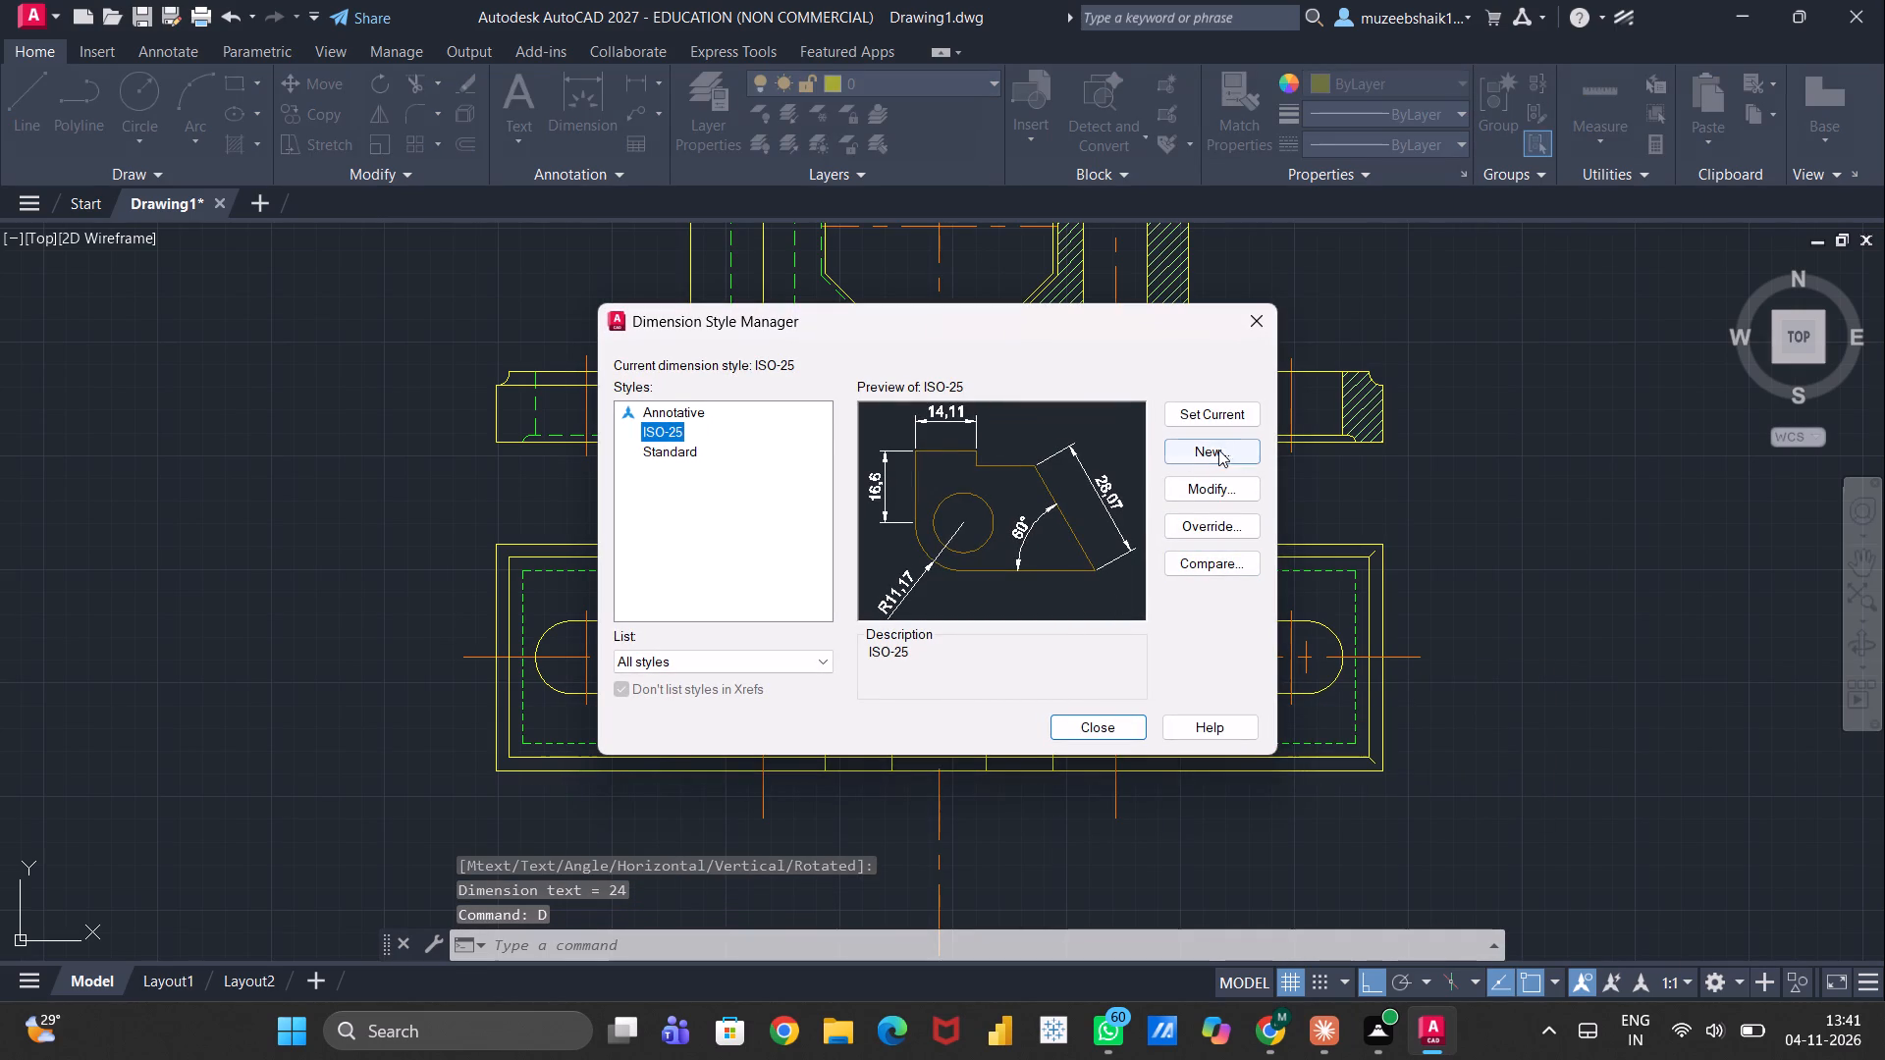
click(1225, 489)
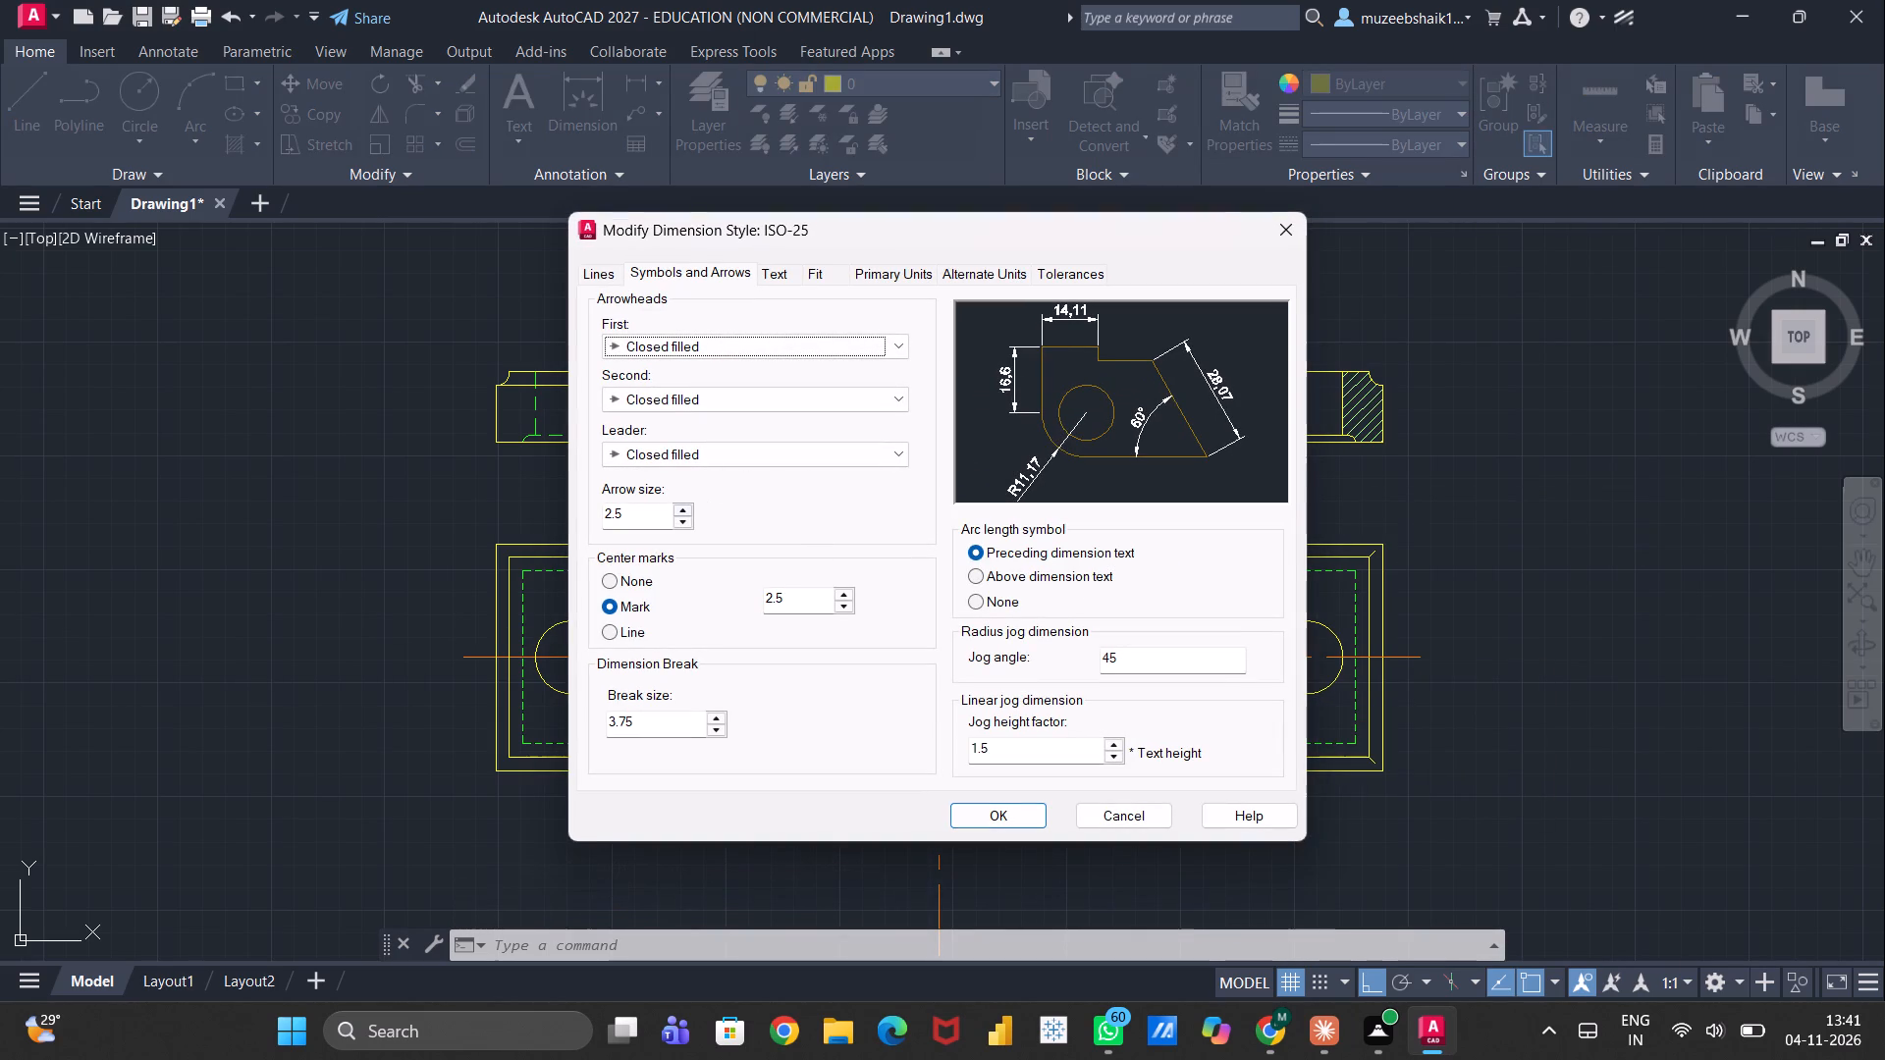
drag(635, 518, 601, 522)
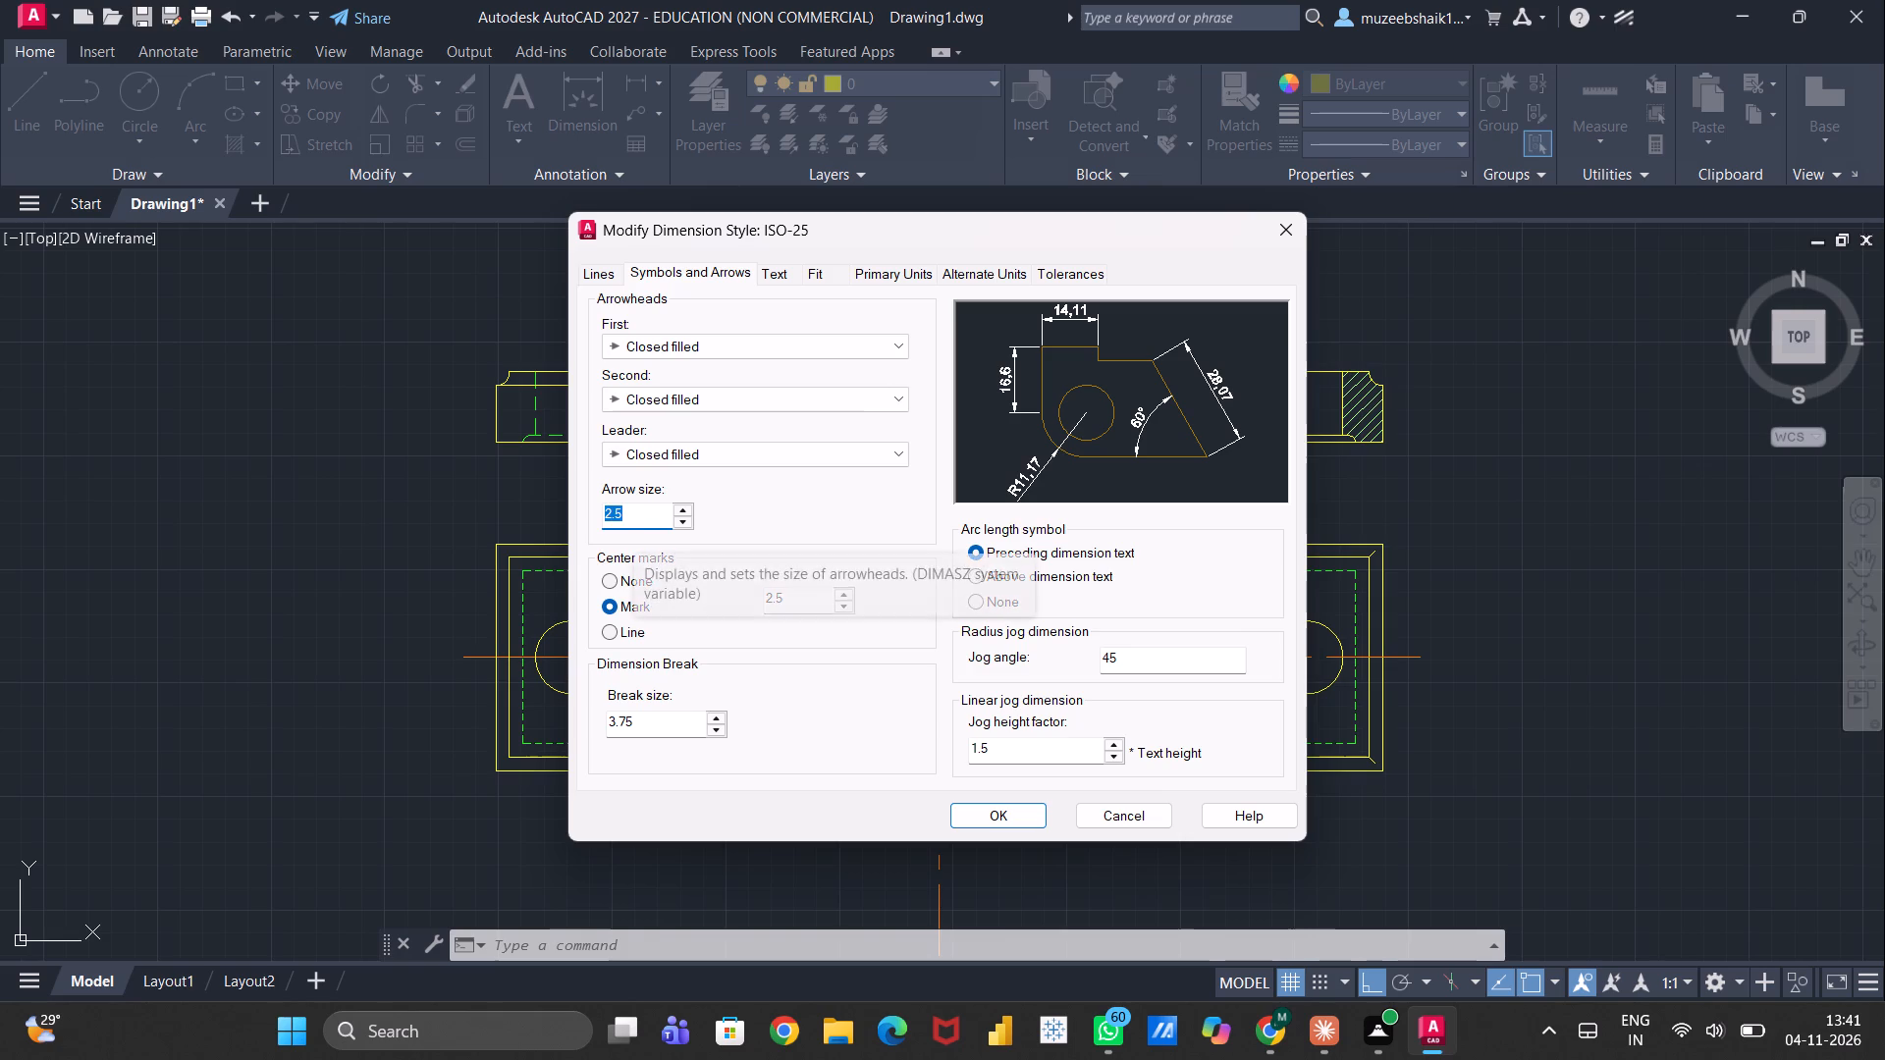
key(5)
key(Return)
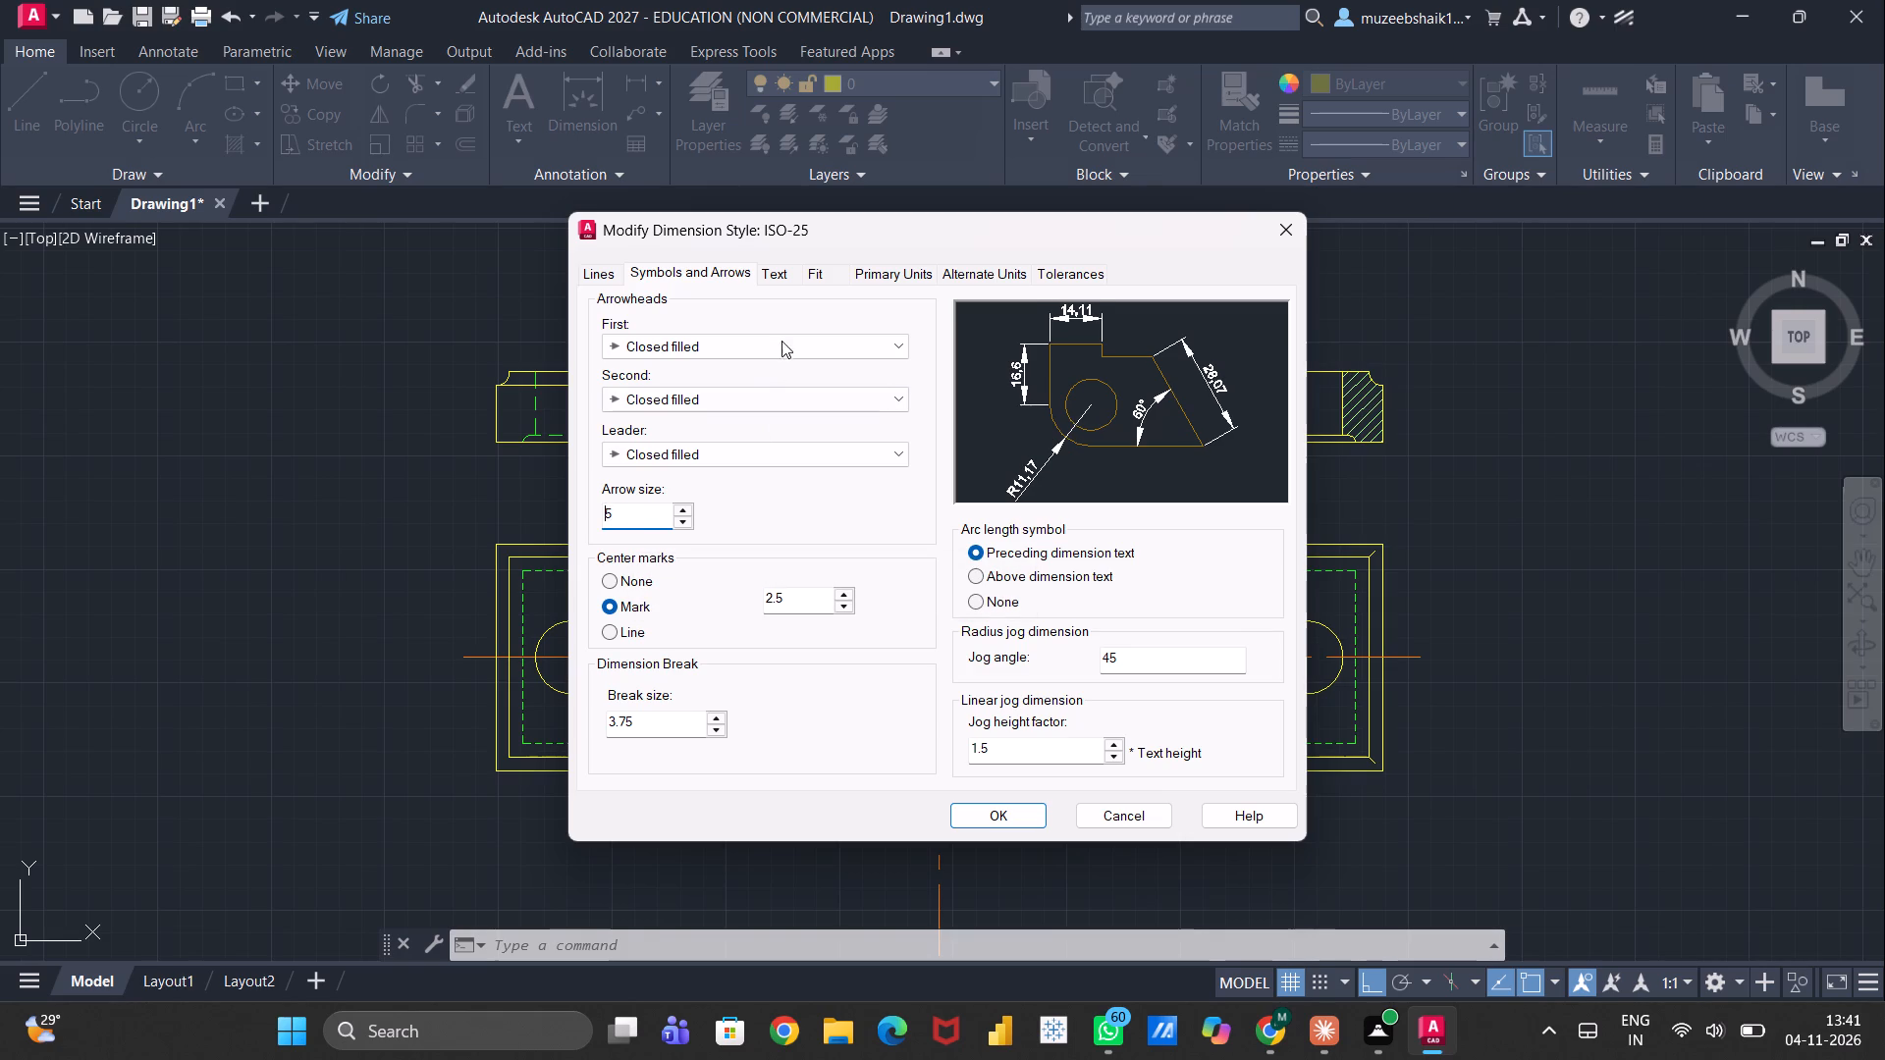
click(781, 279)
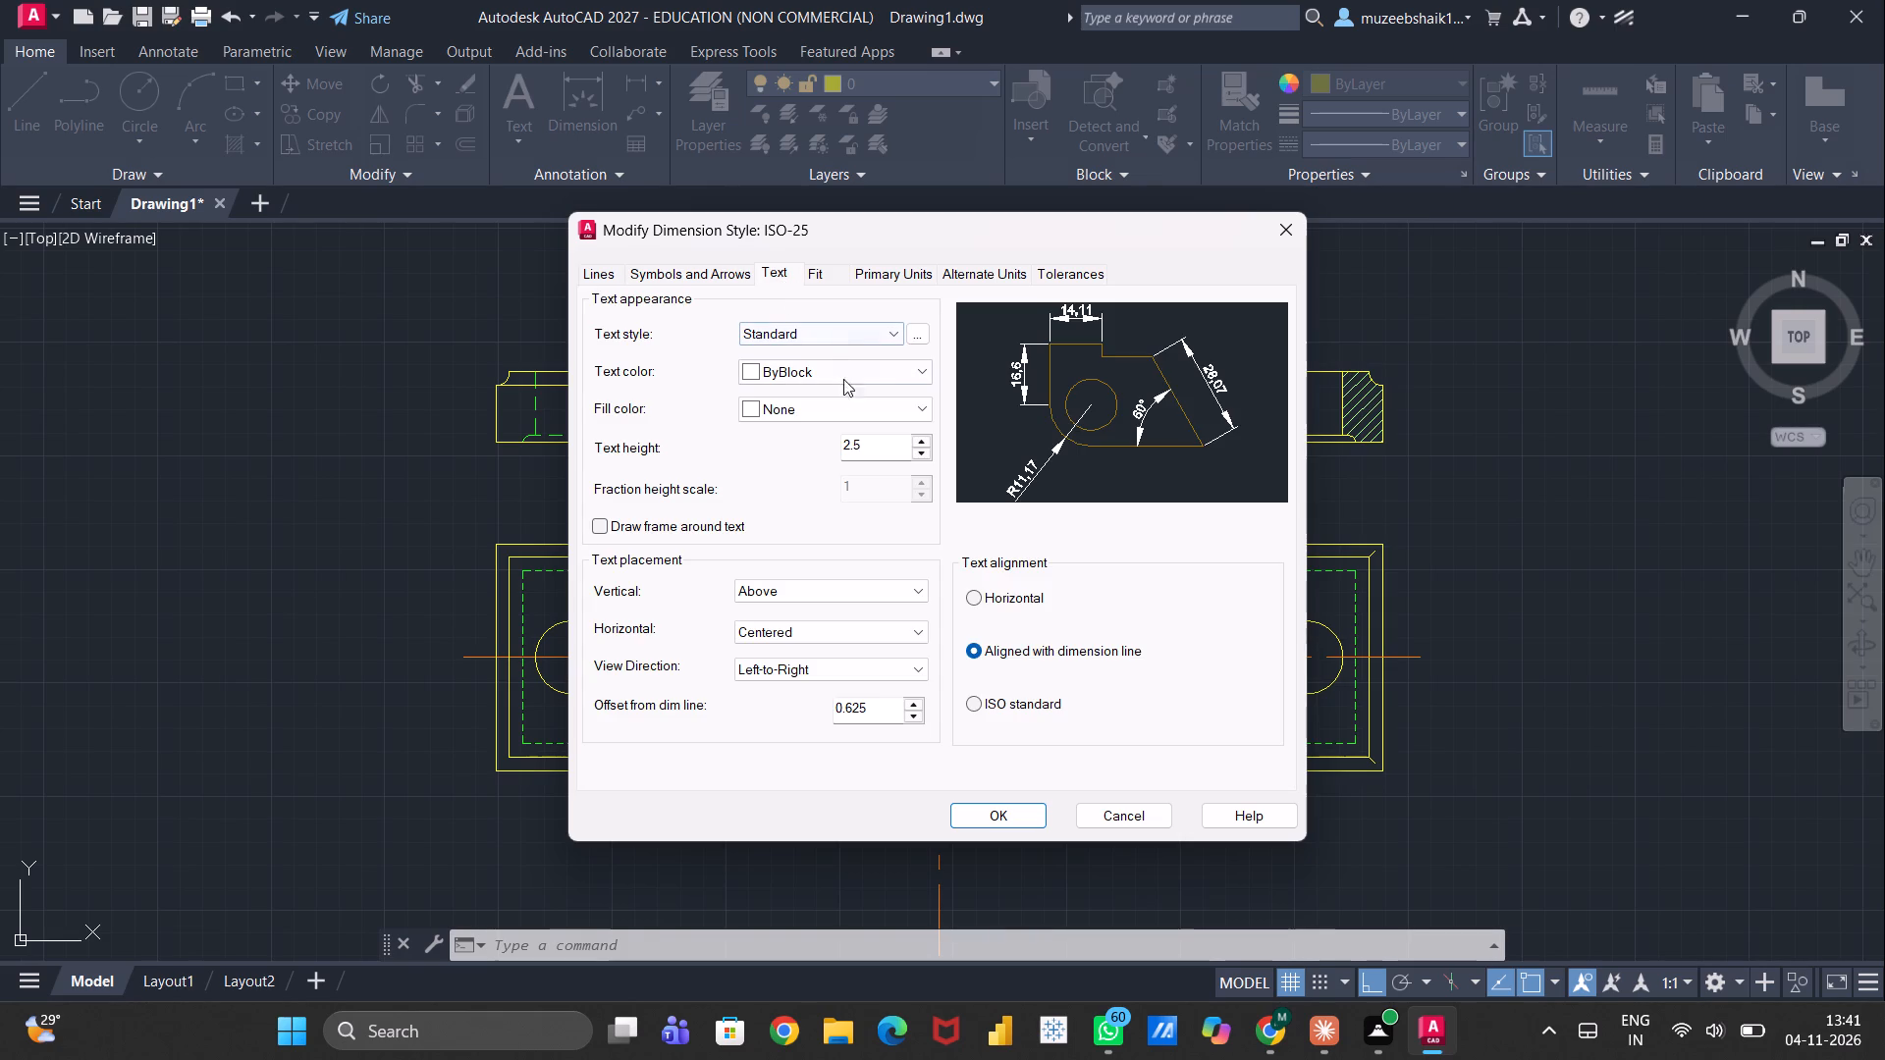
drag(861, 448, 818, 448)
key(5)
key(Return)
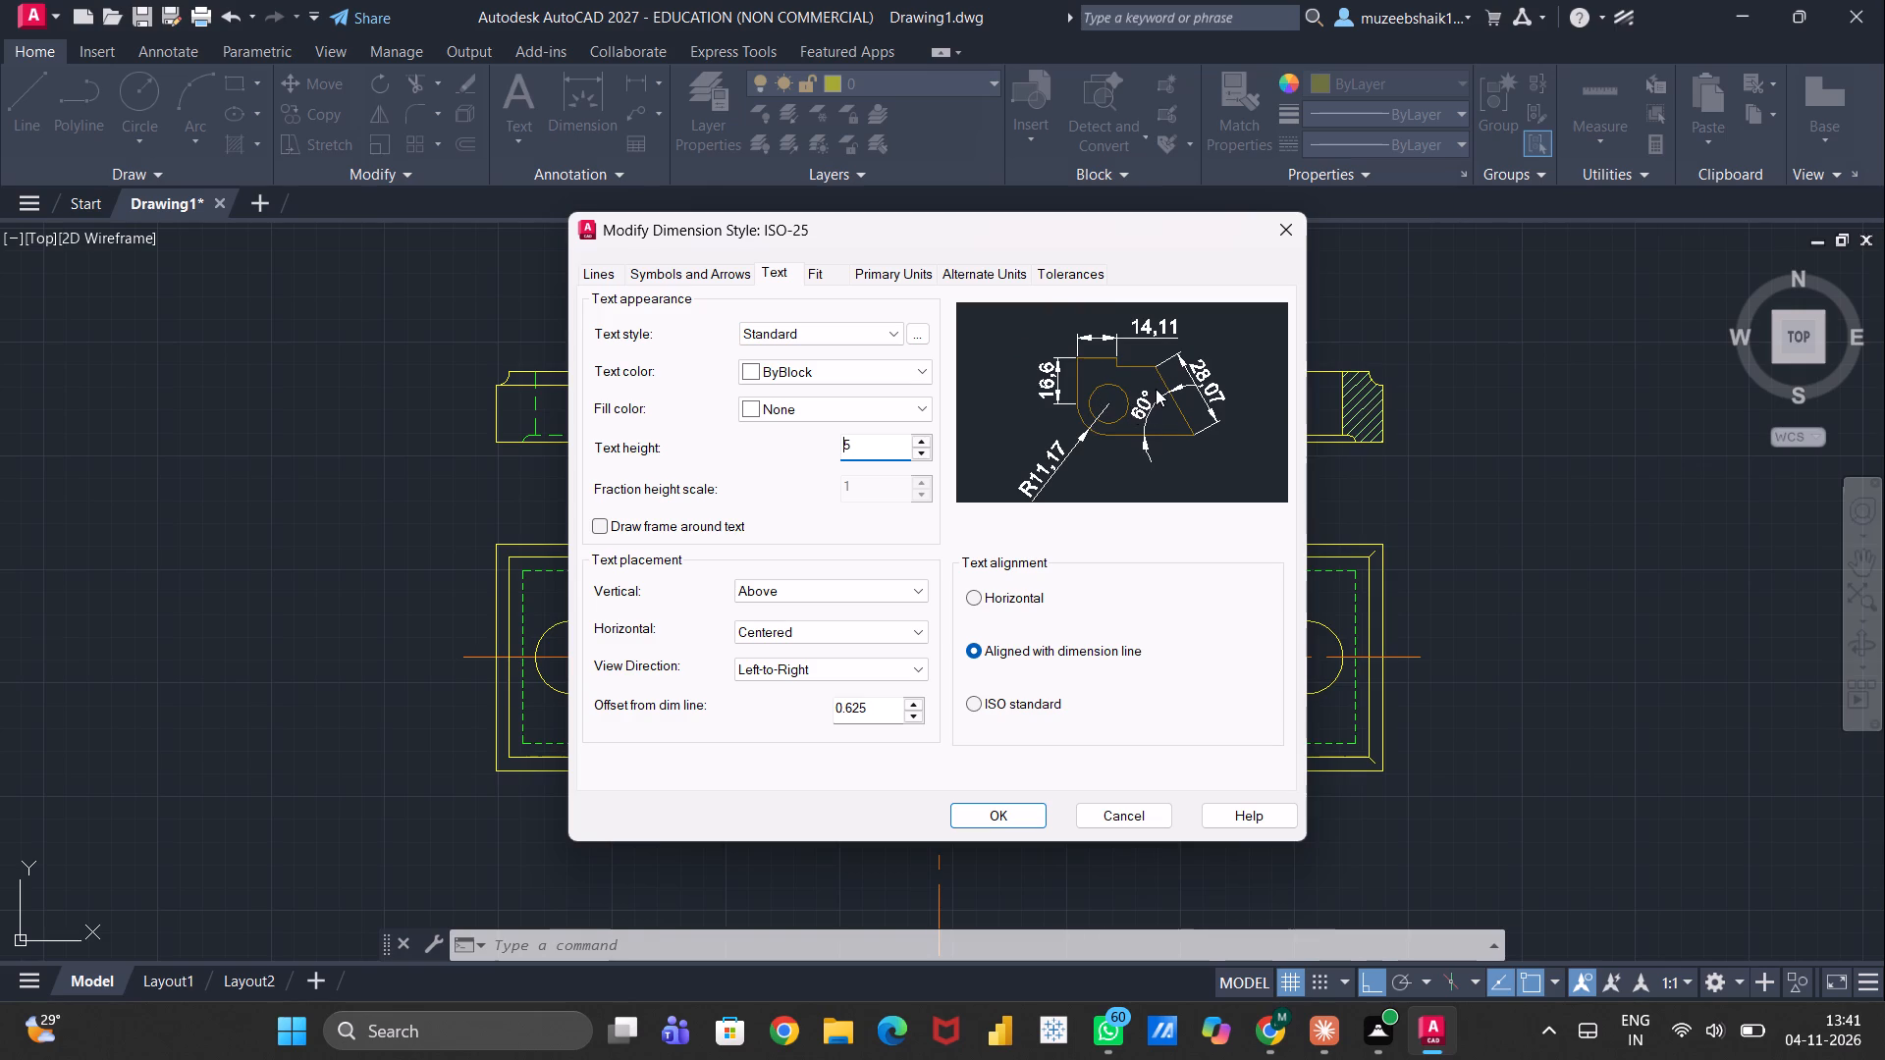
Set the ISO-25 style's linear decimal separator to Period.
click(879, 271)
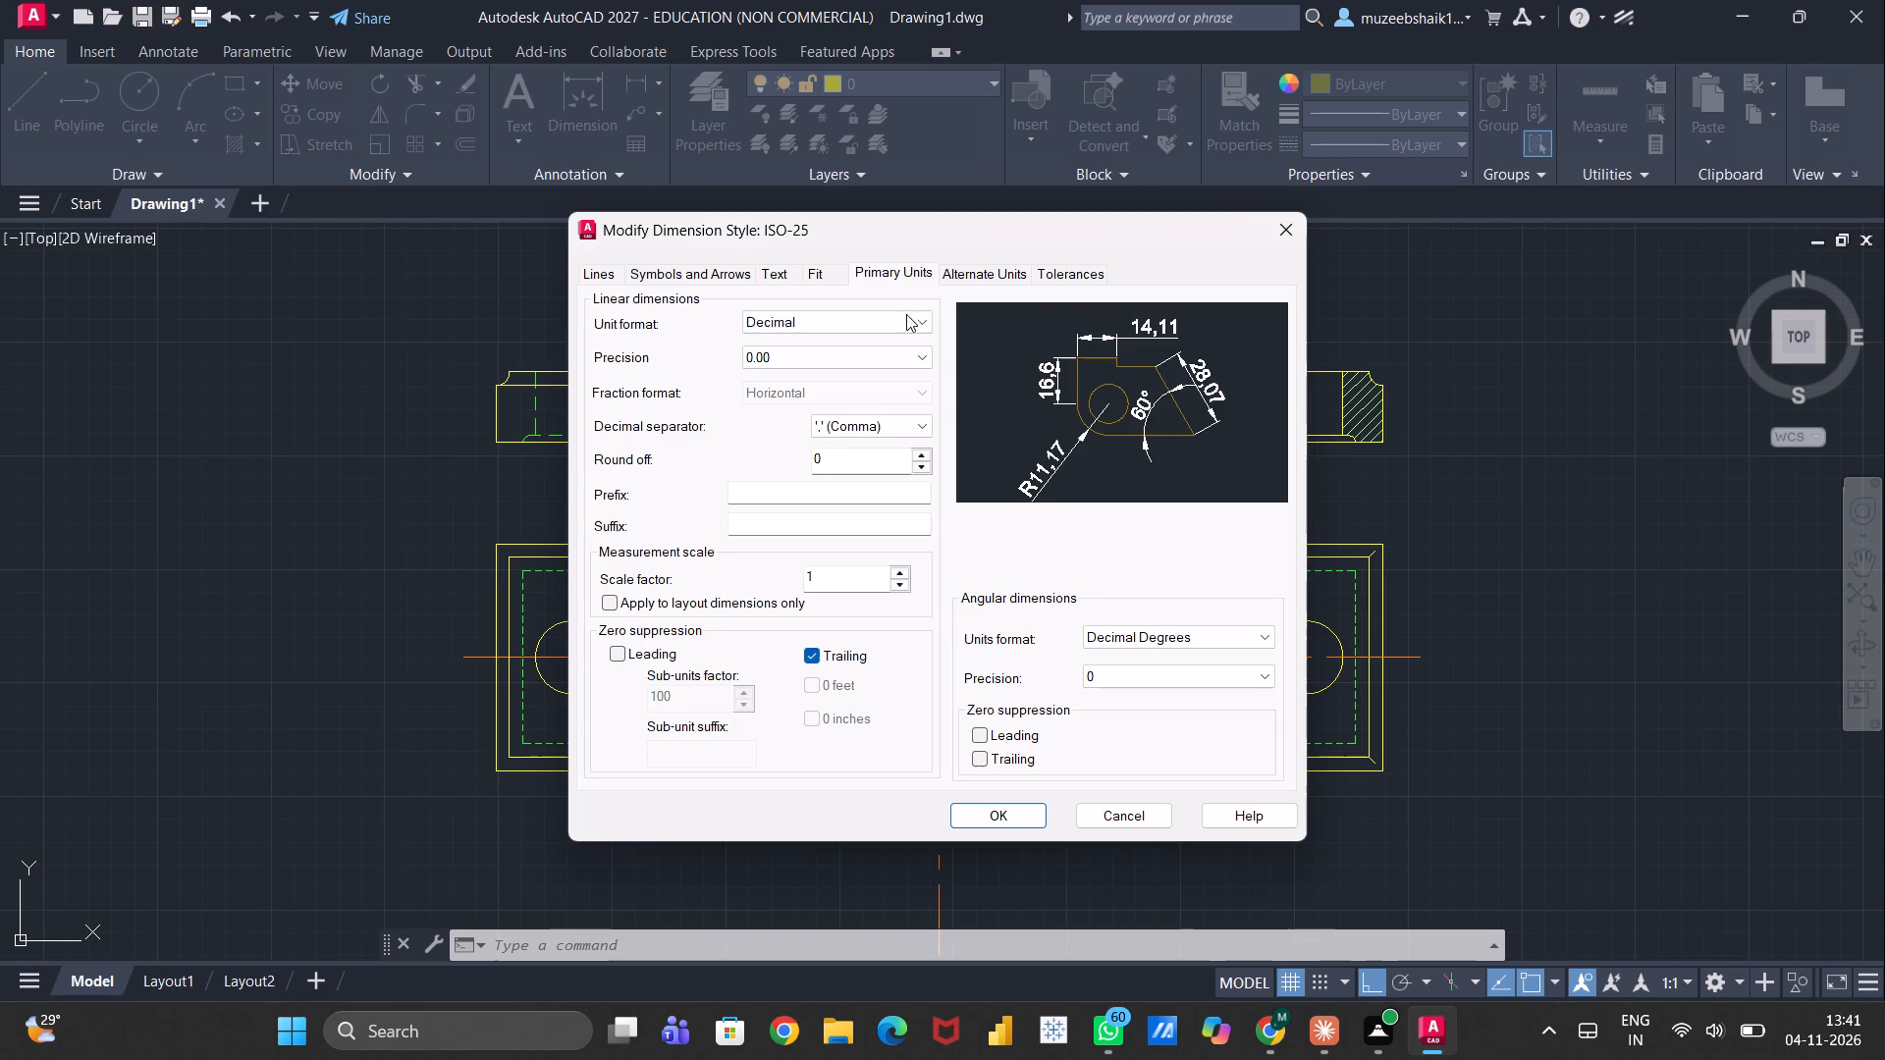
click(874, 433)
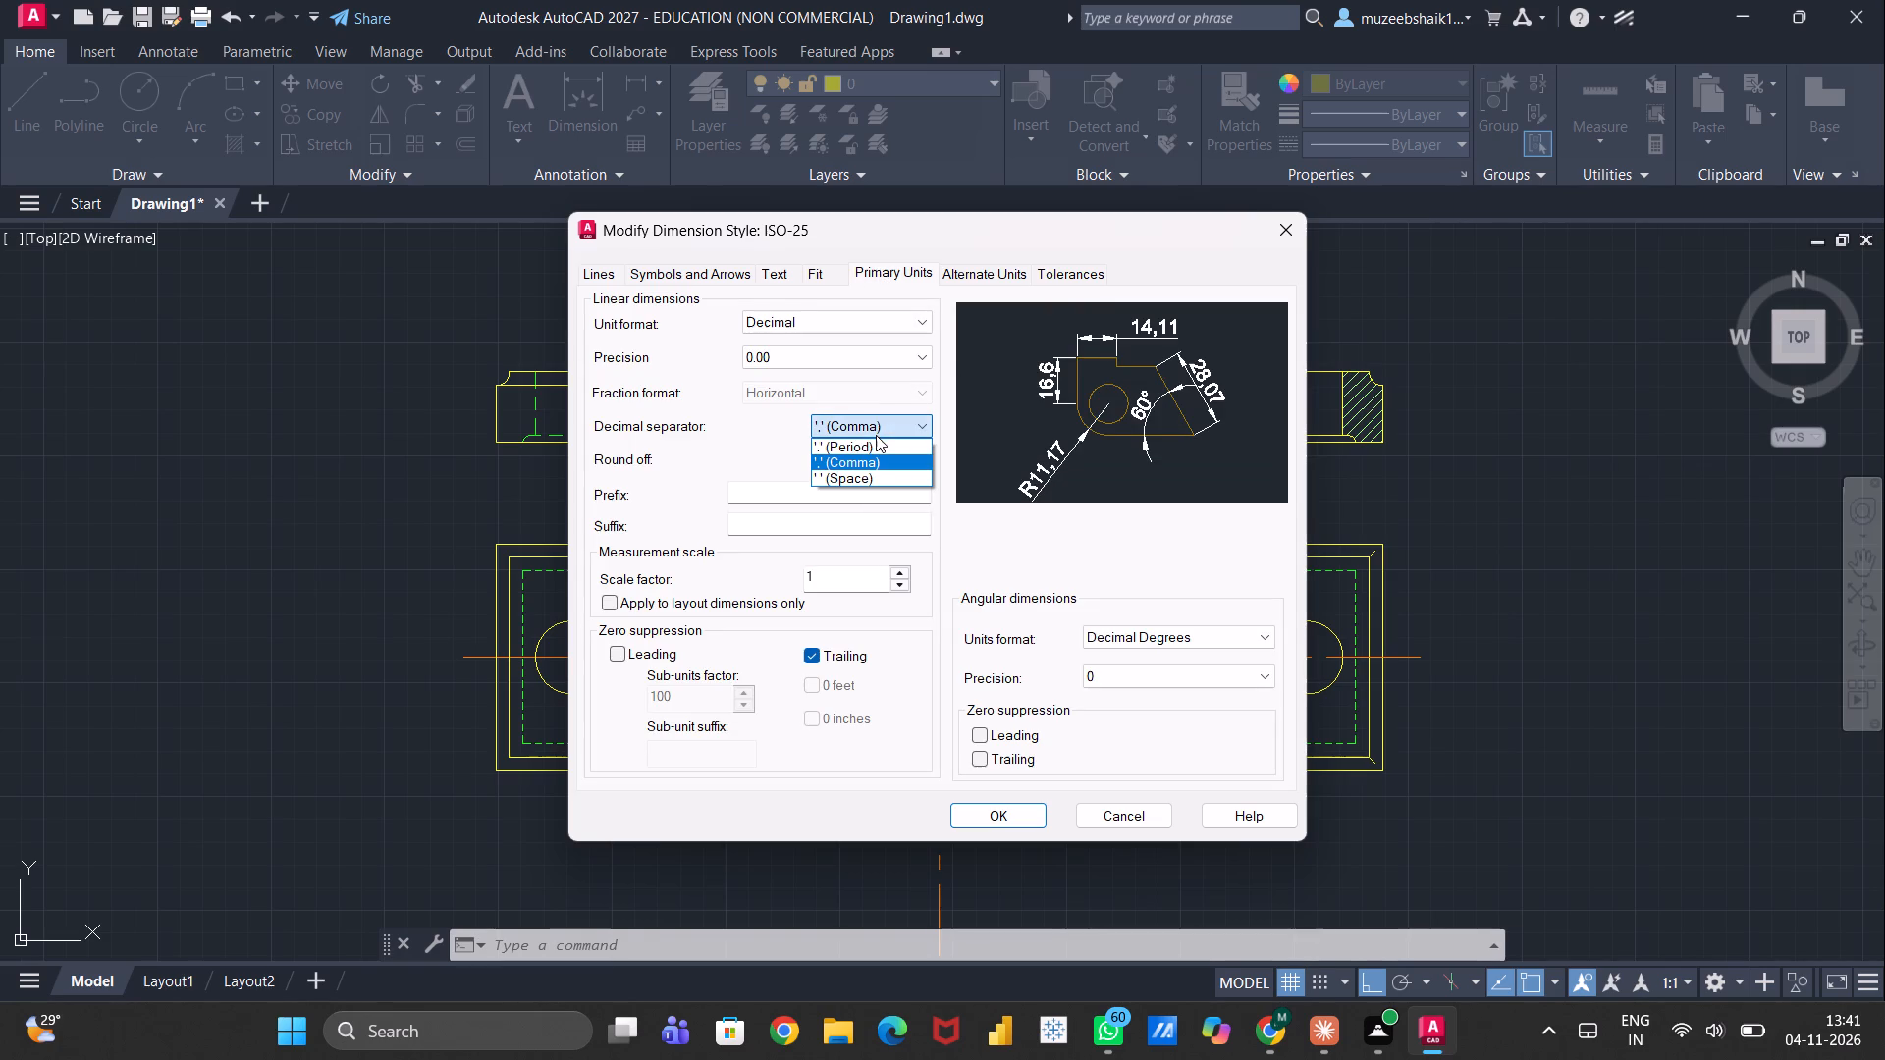
click(878, 439)
Set the ISO-25 style's arrow size to 4, save the style and make it current.
click(683, 277)
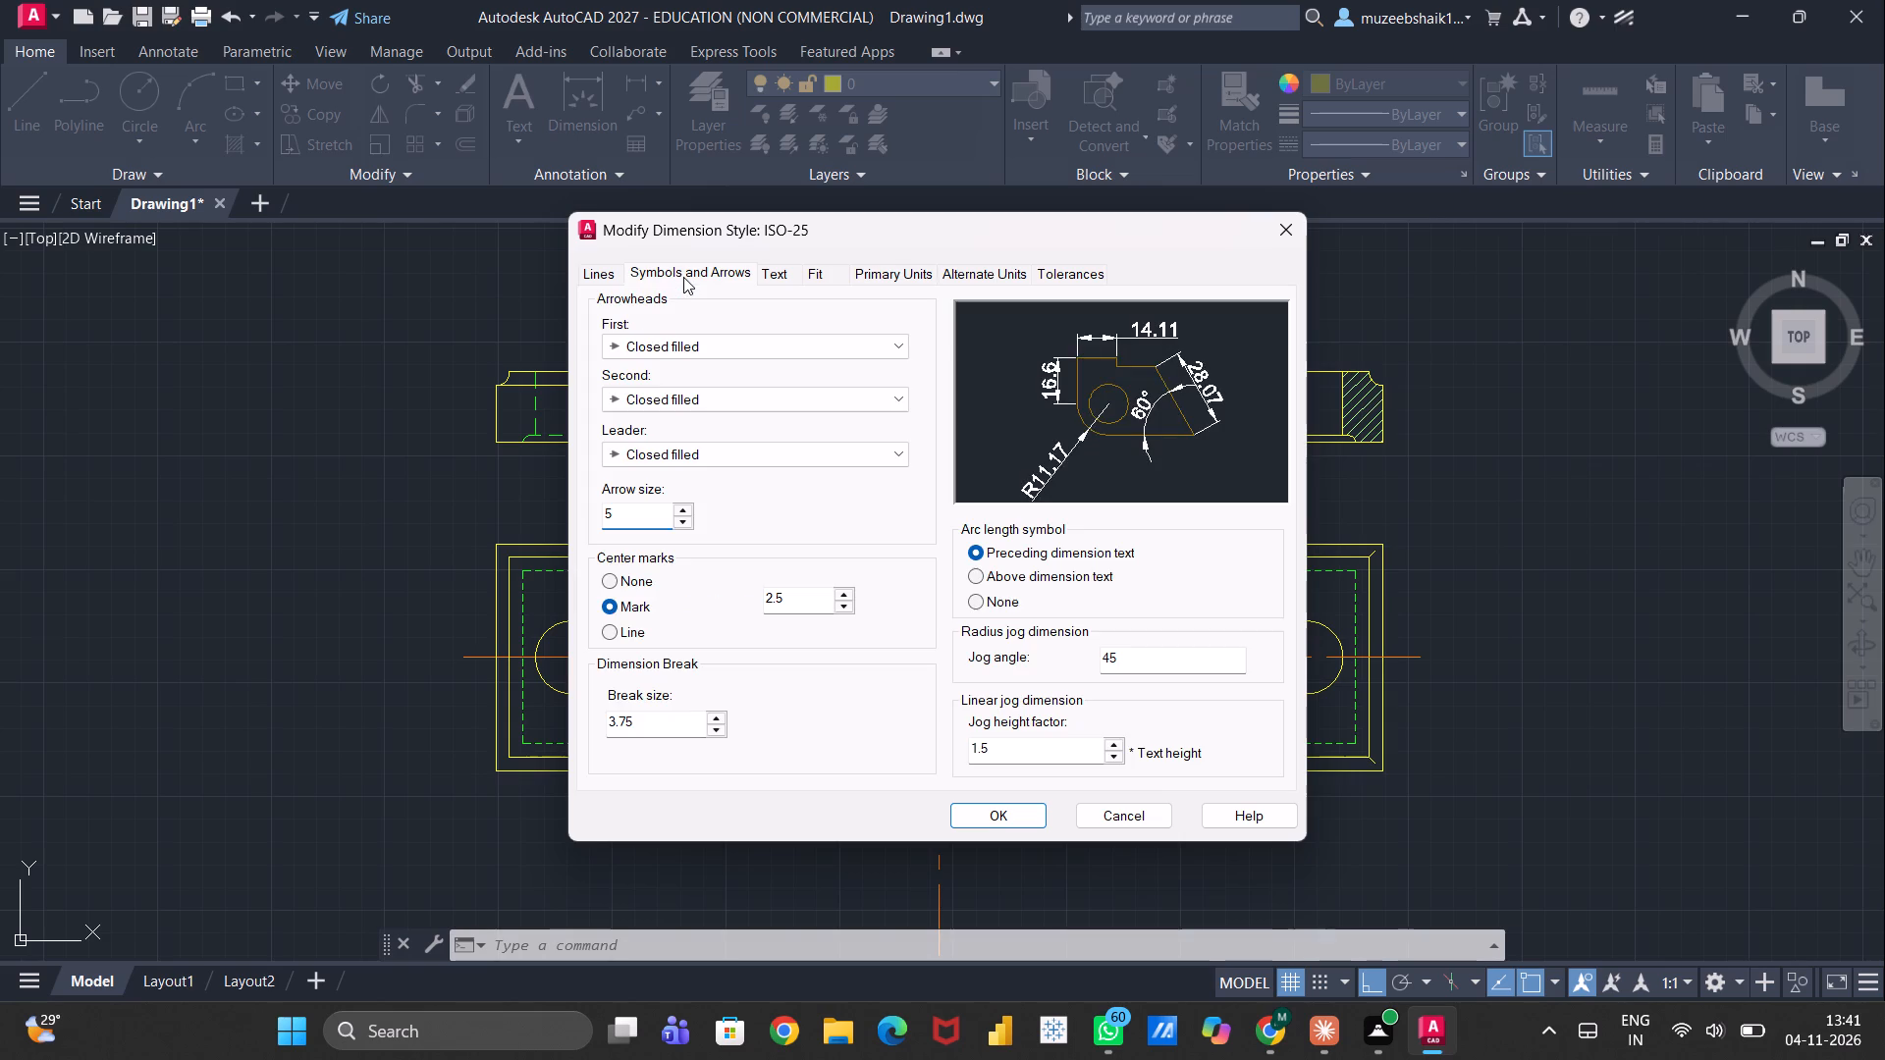
drag(625, 522, 607, 522)
key(4)
key(Return)
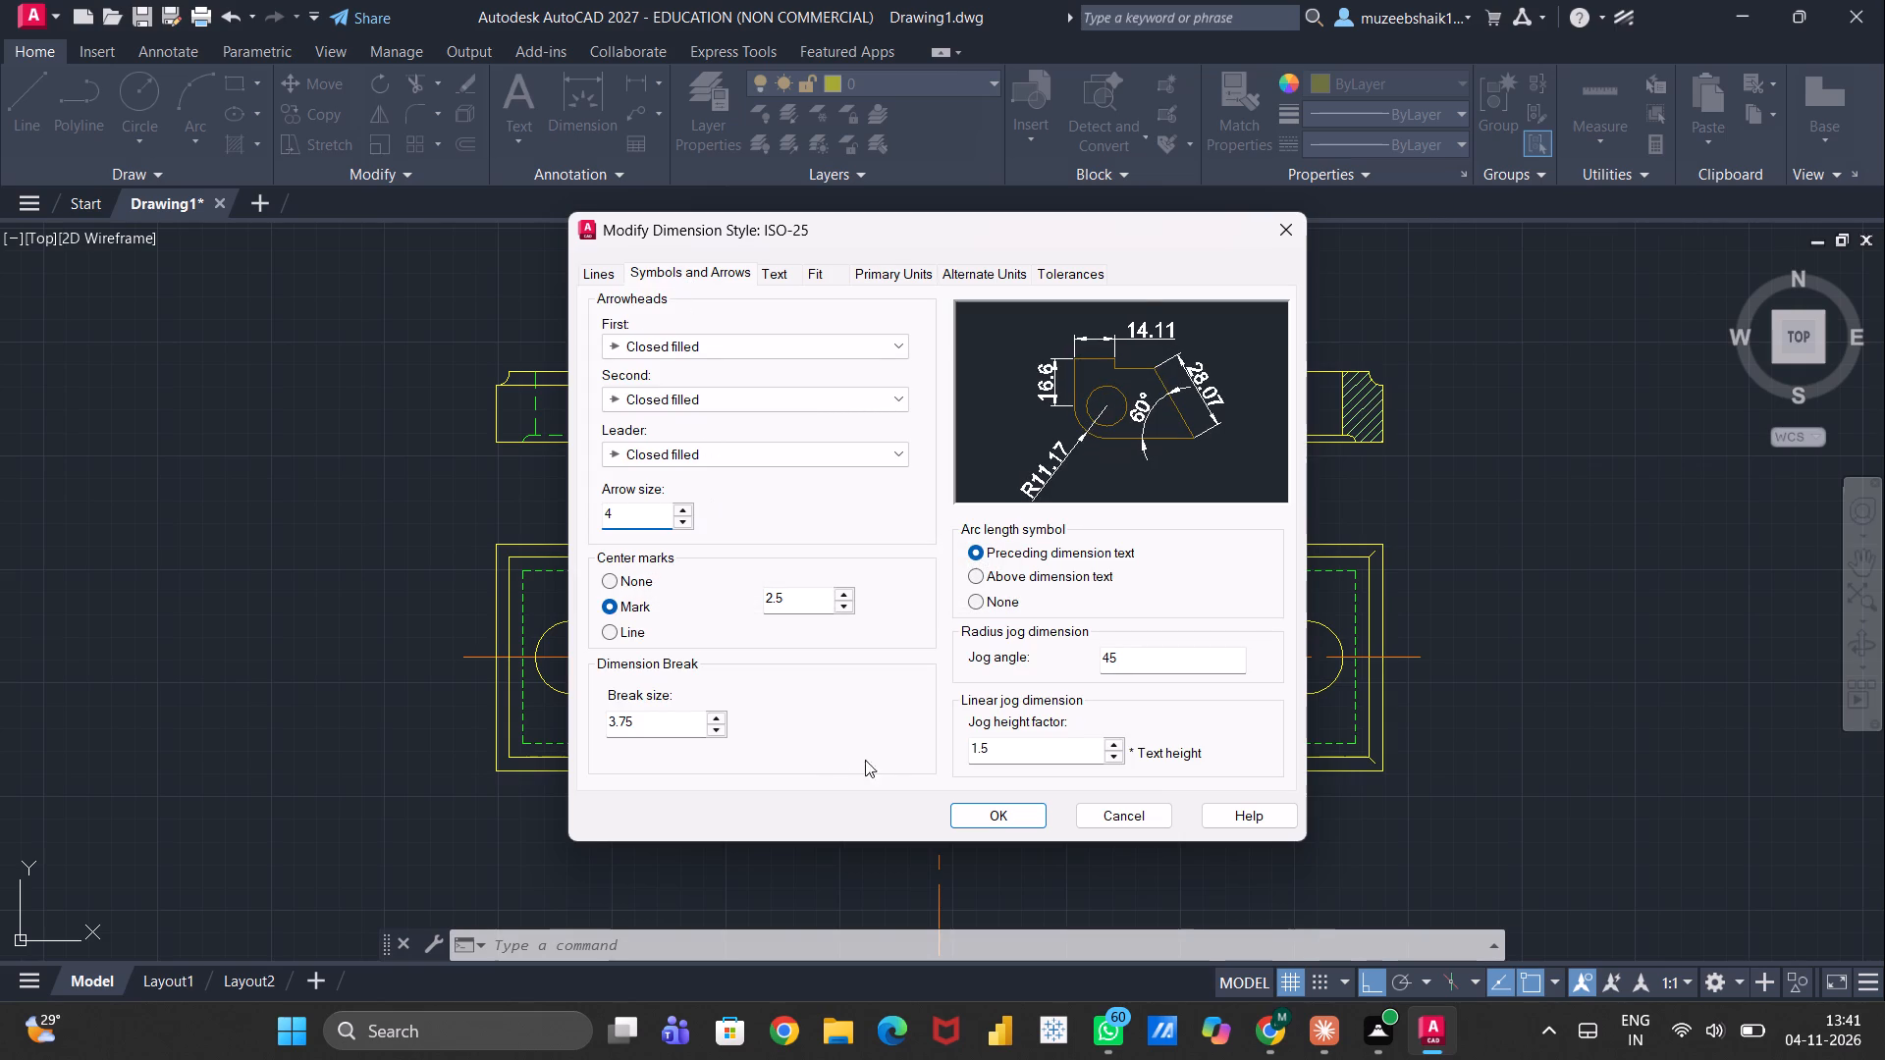
click(992, 809)
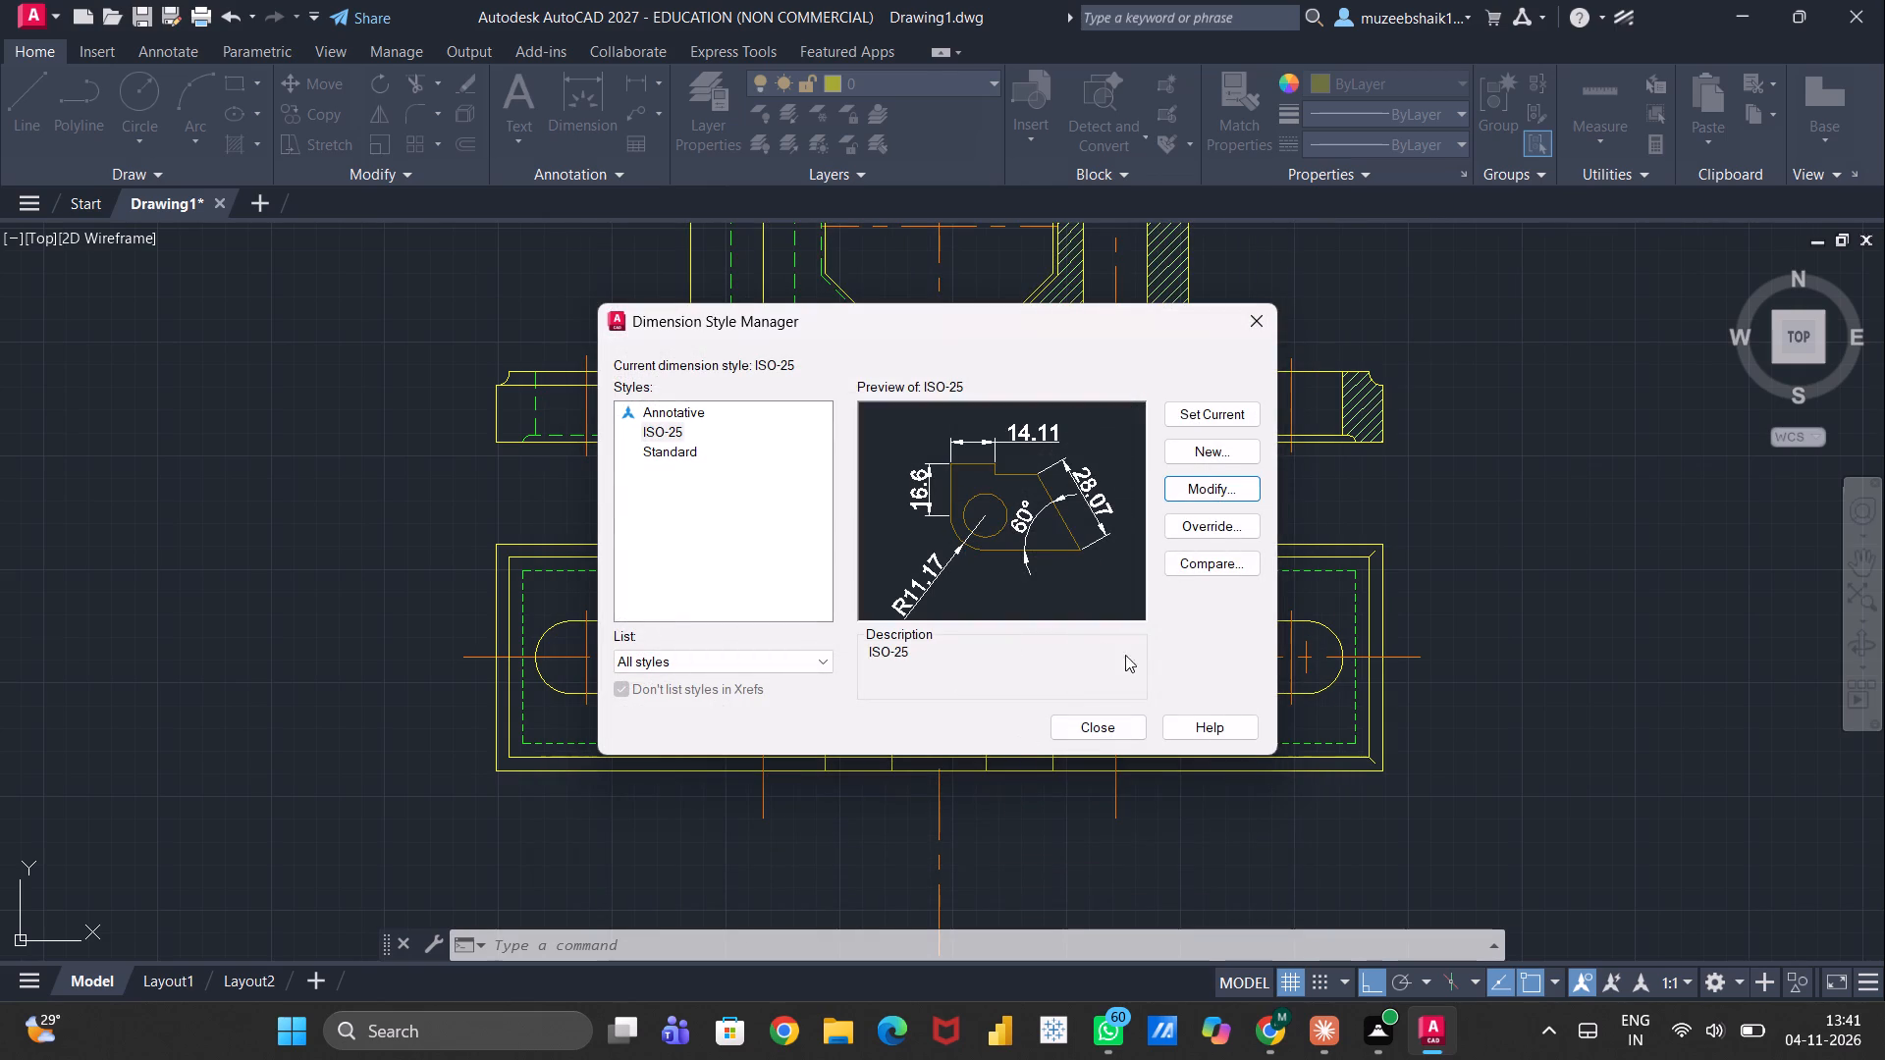
click(1226, 410)
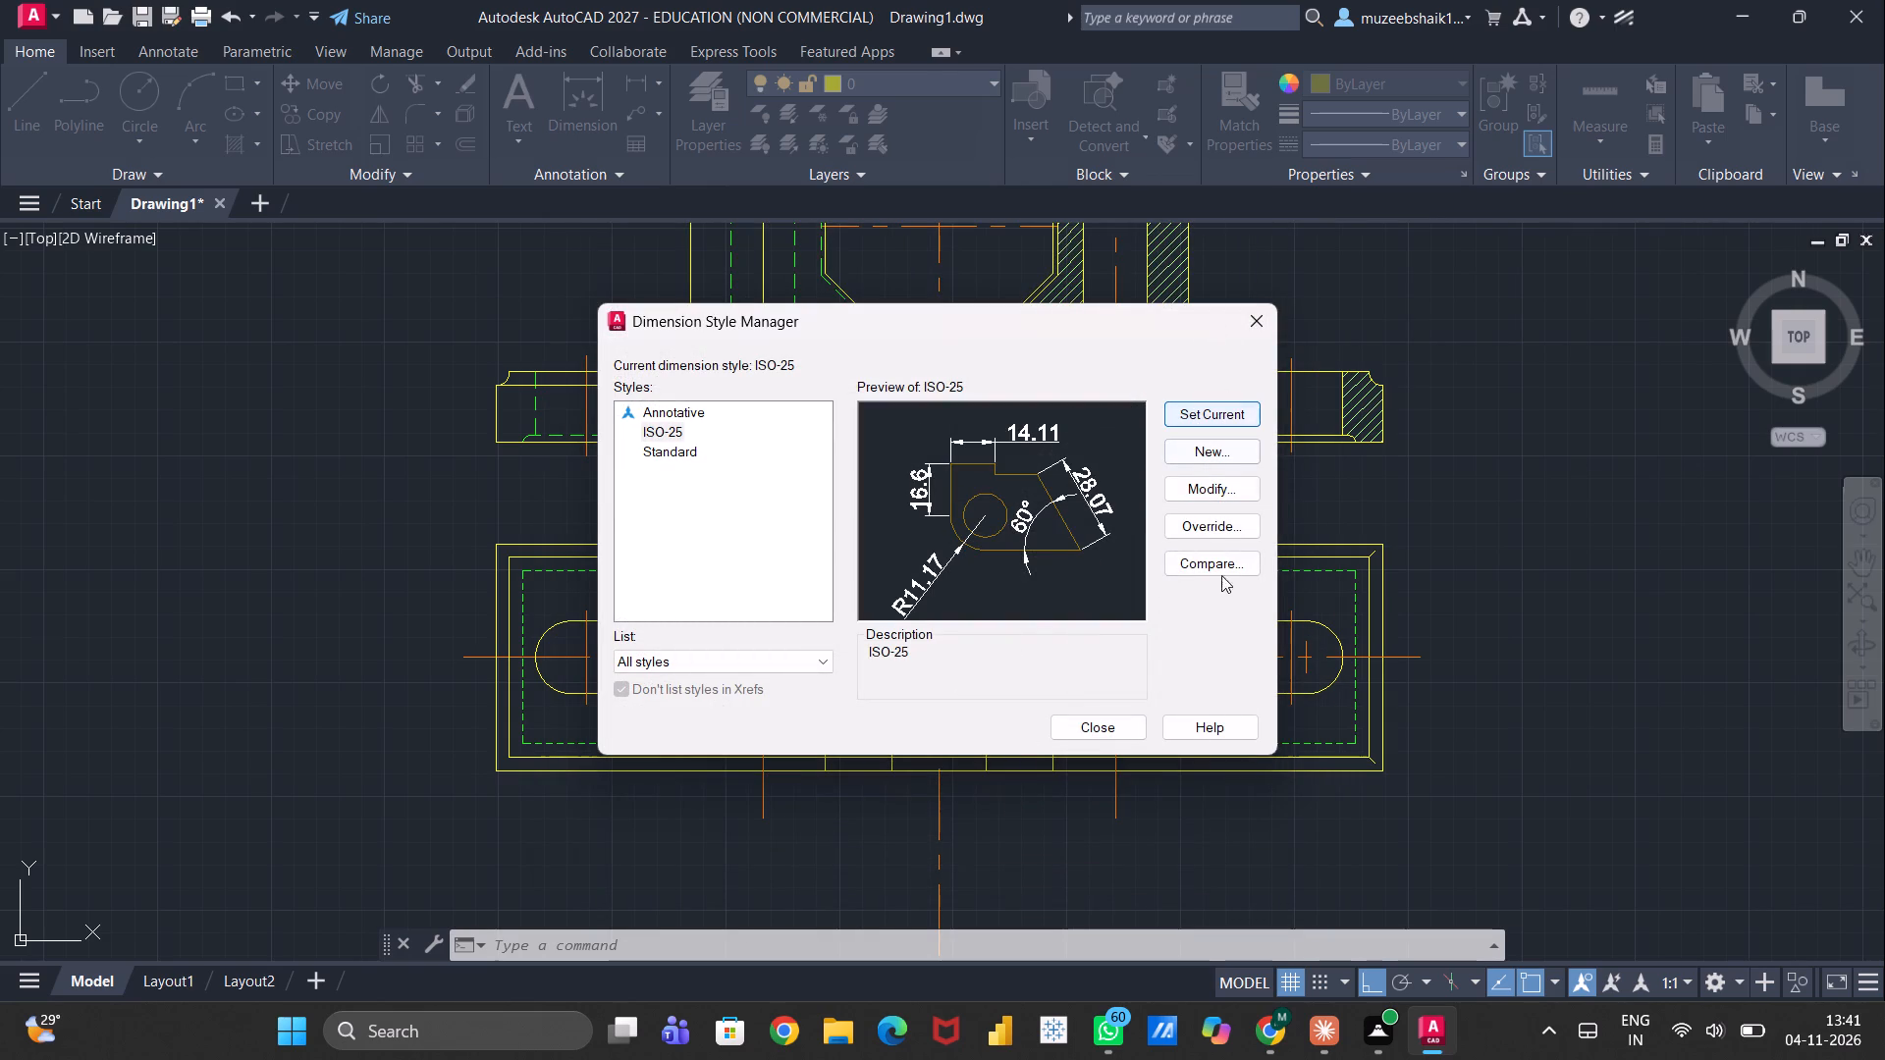
double_click(1101, 723)
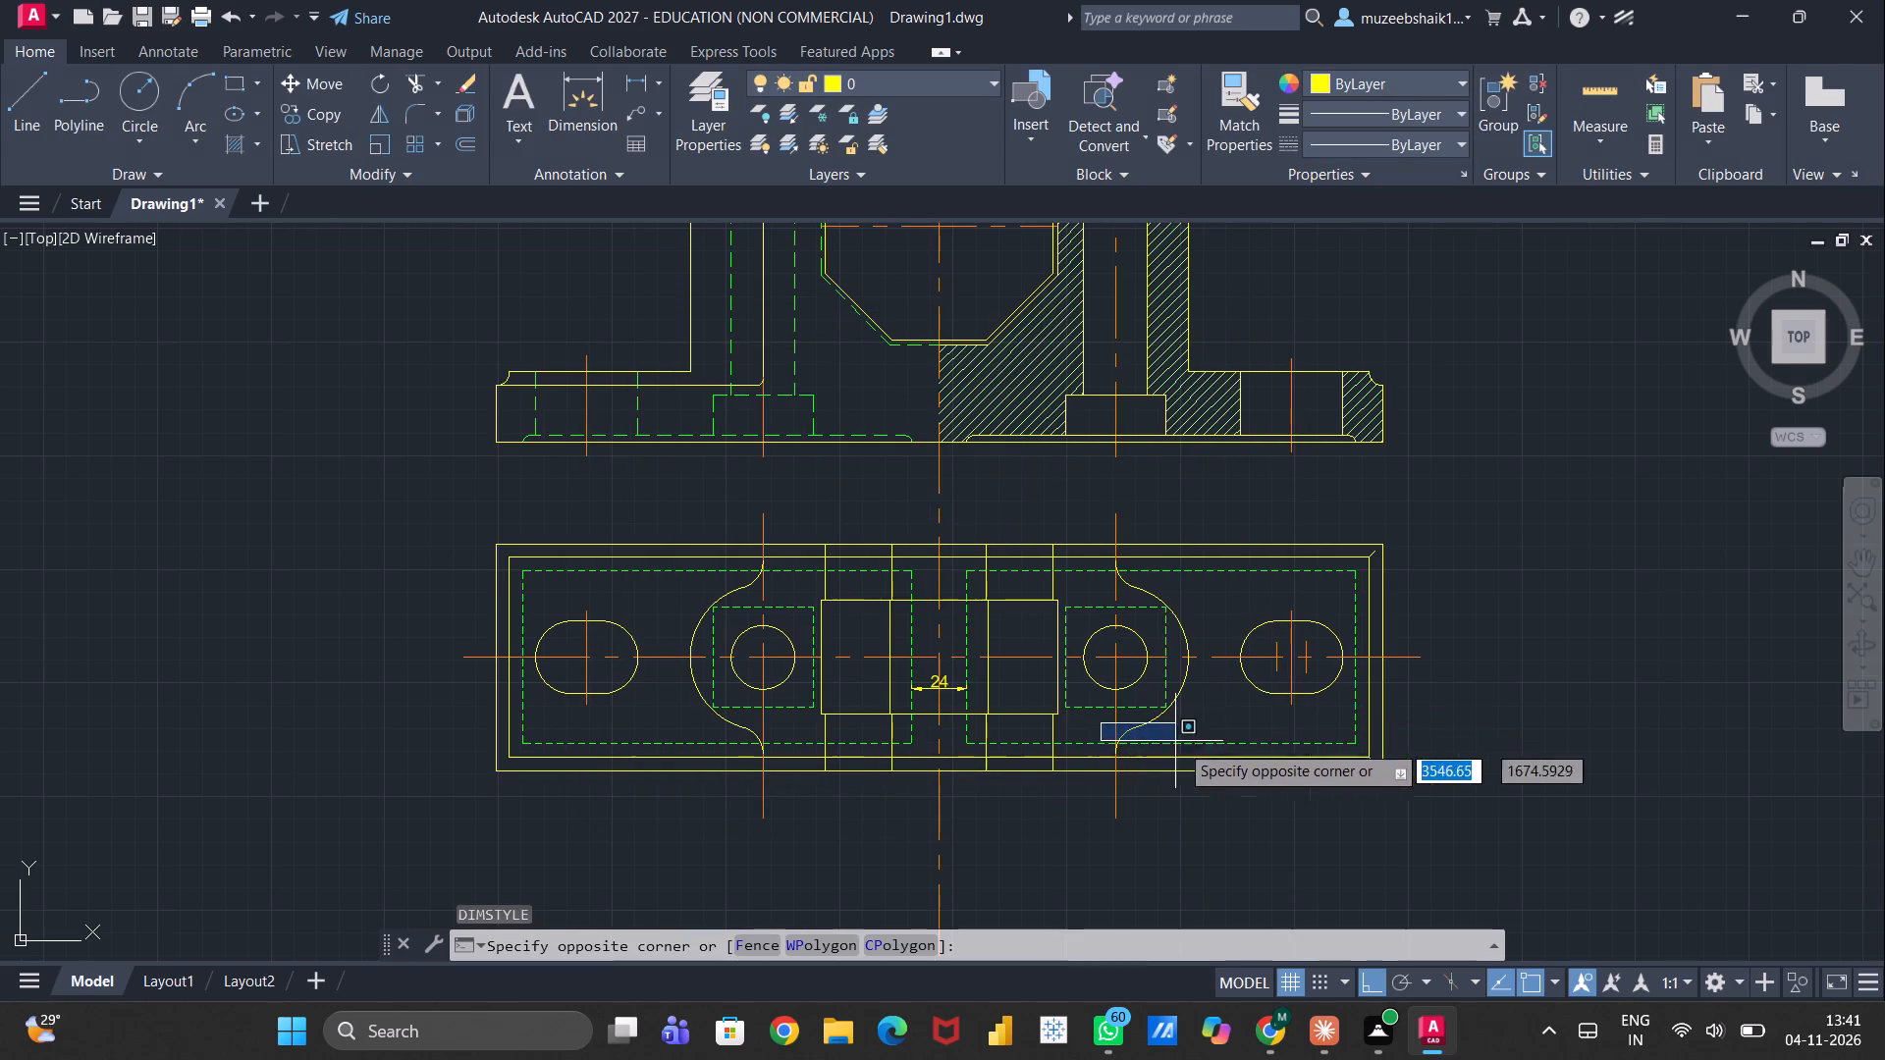
key(Escape)
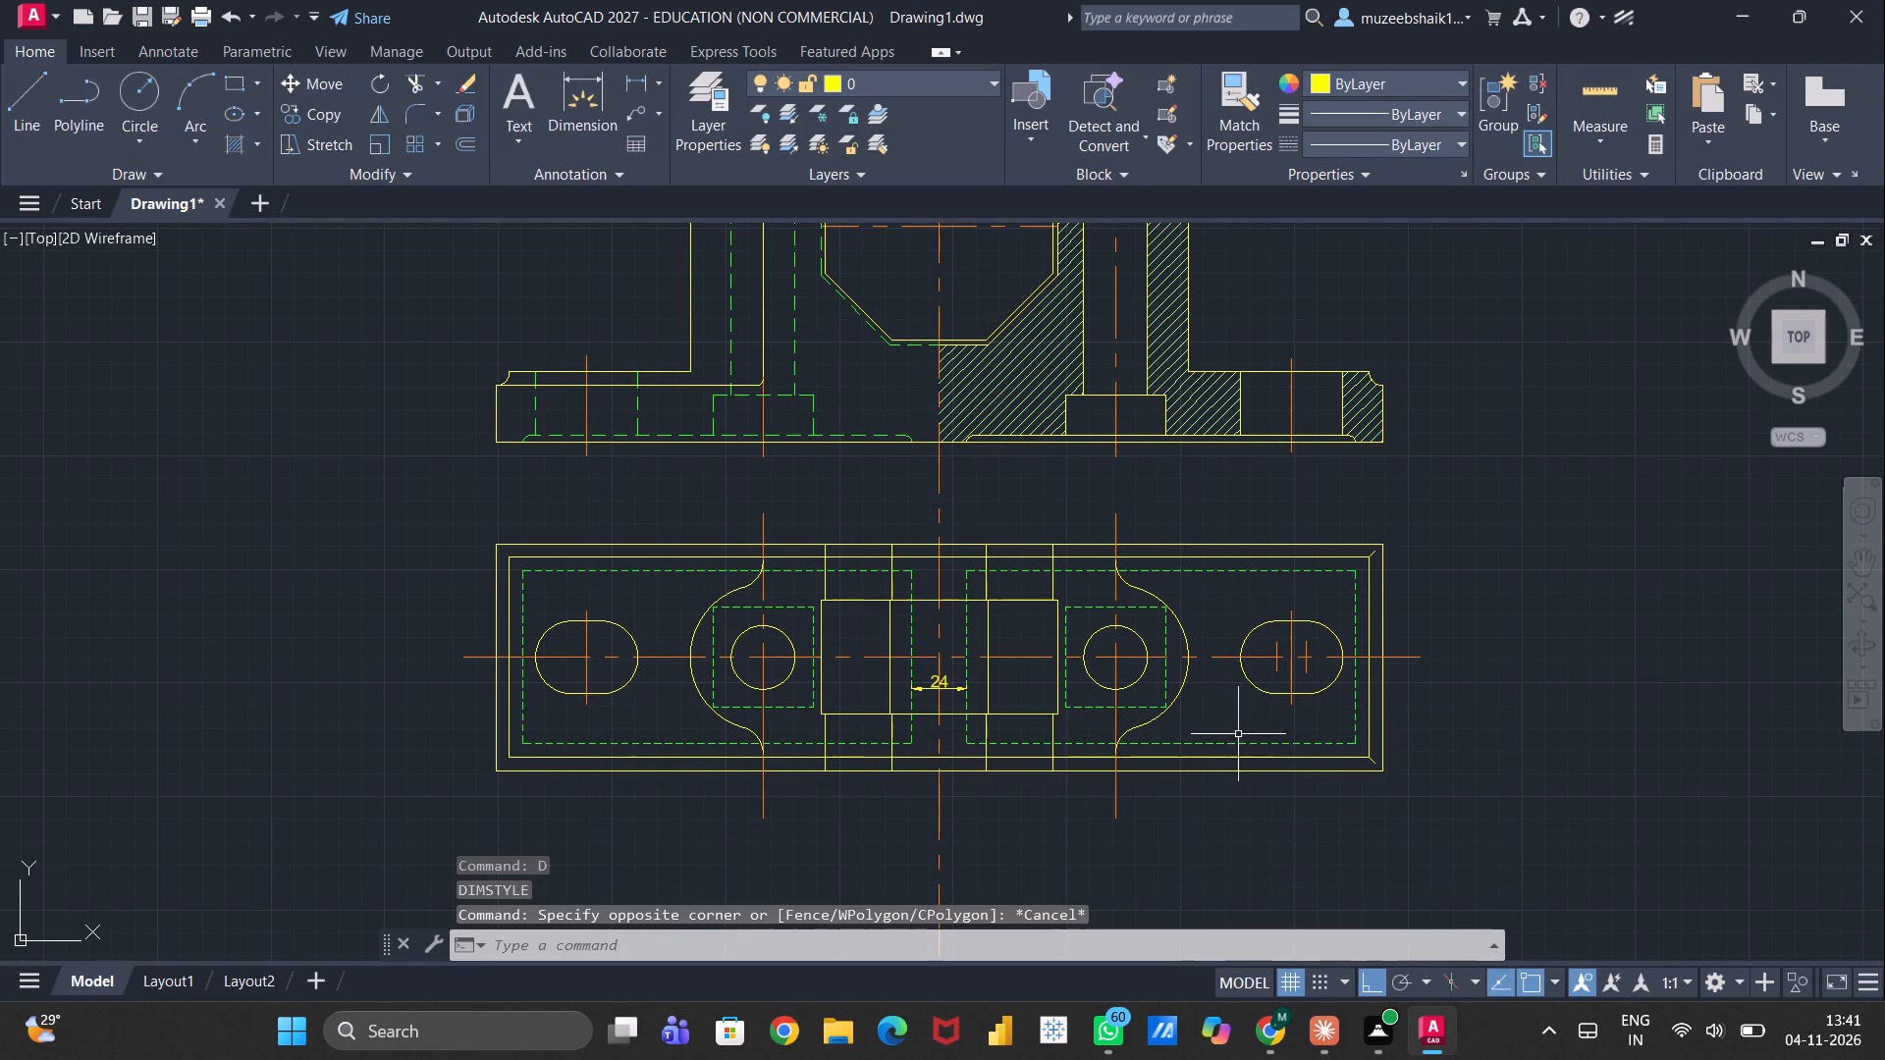
Dimension the distance between the two outer slot centerlines, placing it between the half-section view and the plan.
click(593, 102)
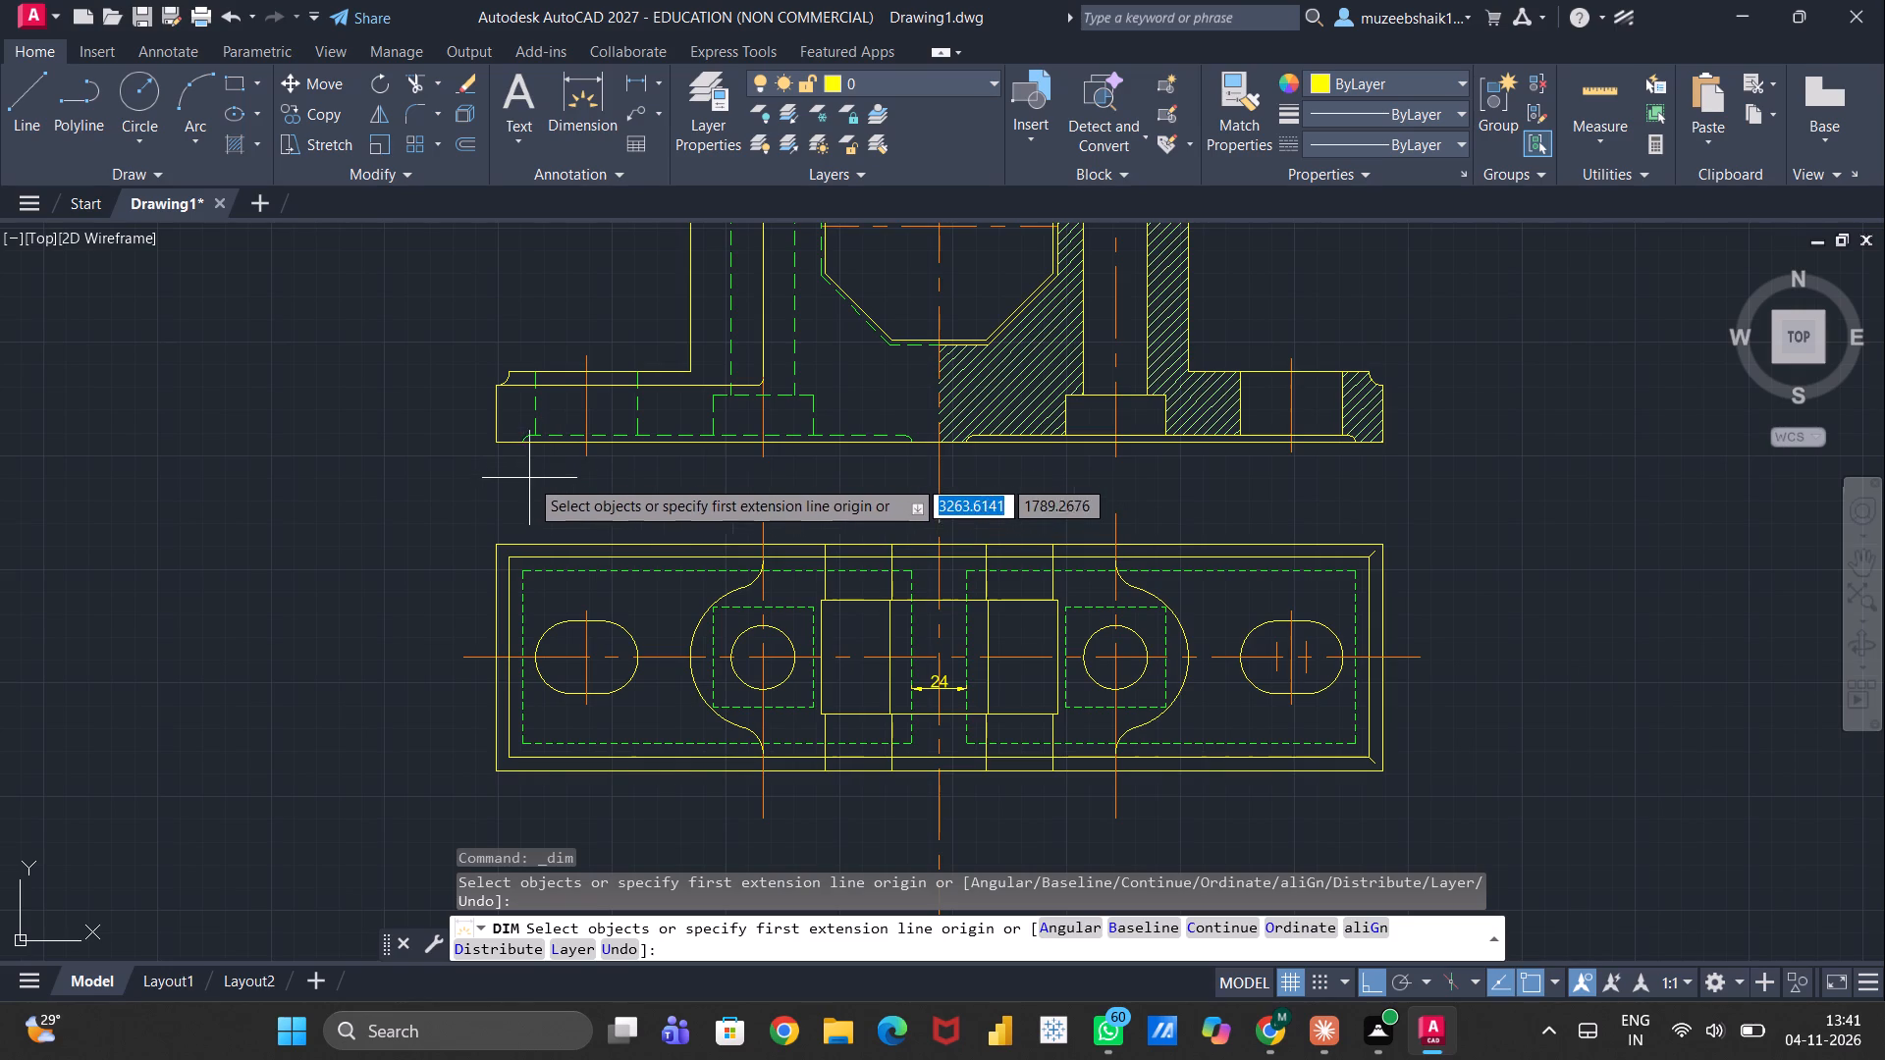
click(586, 455)
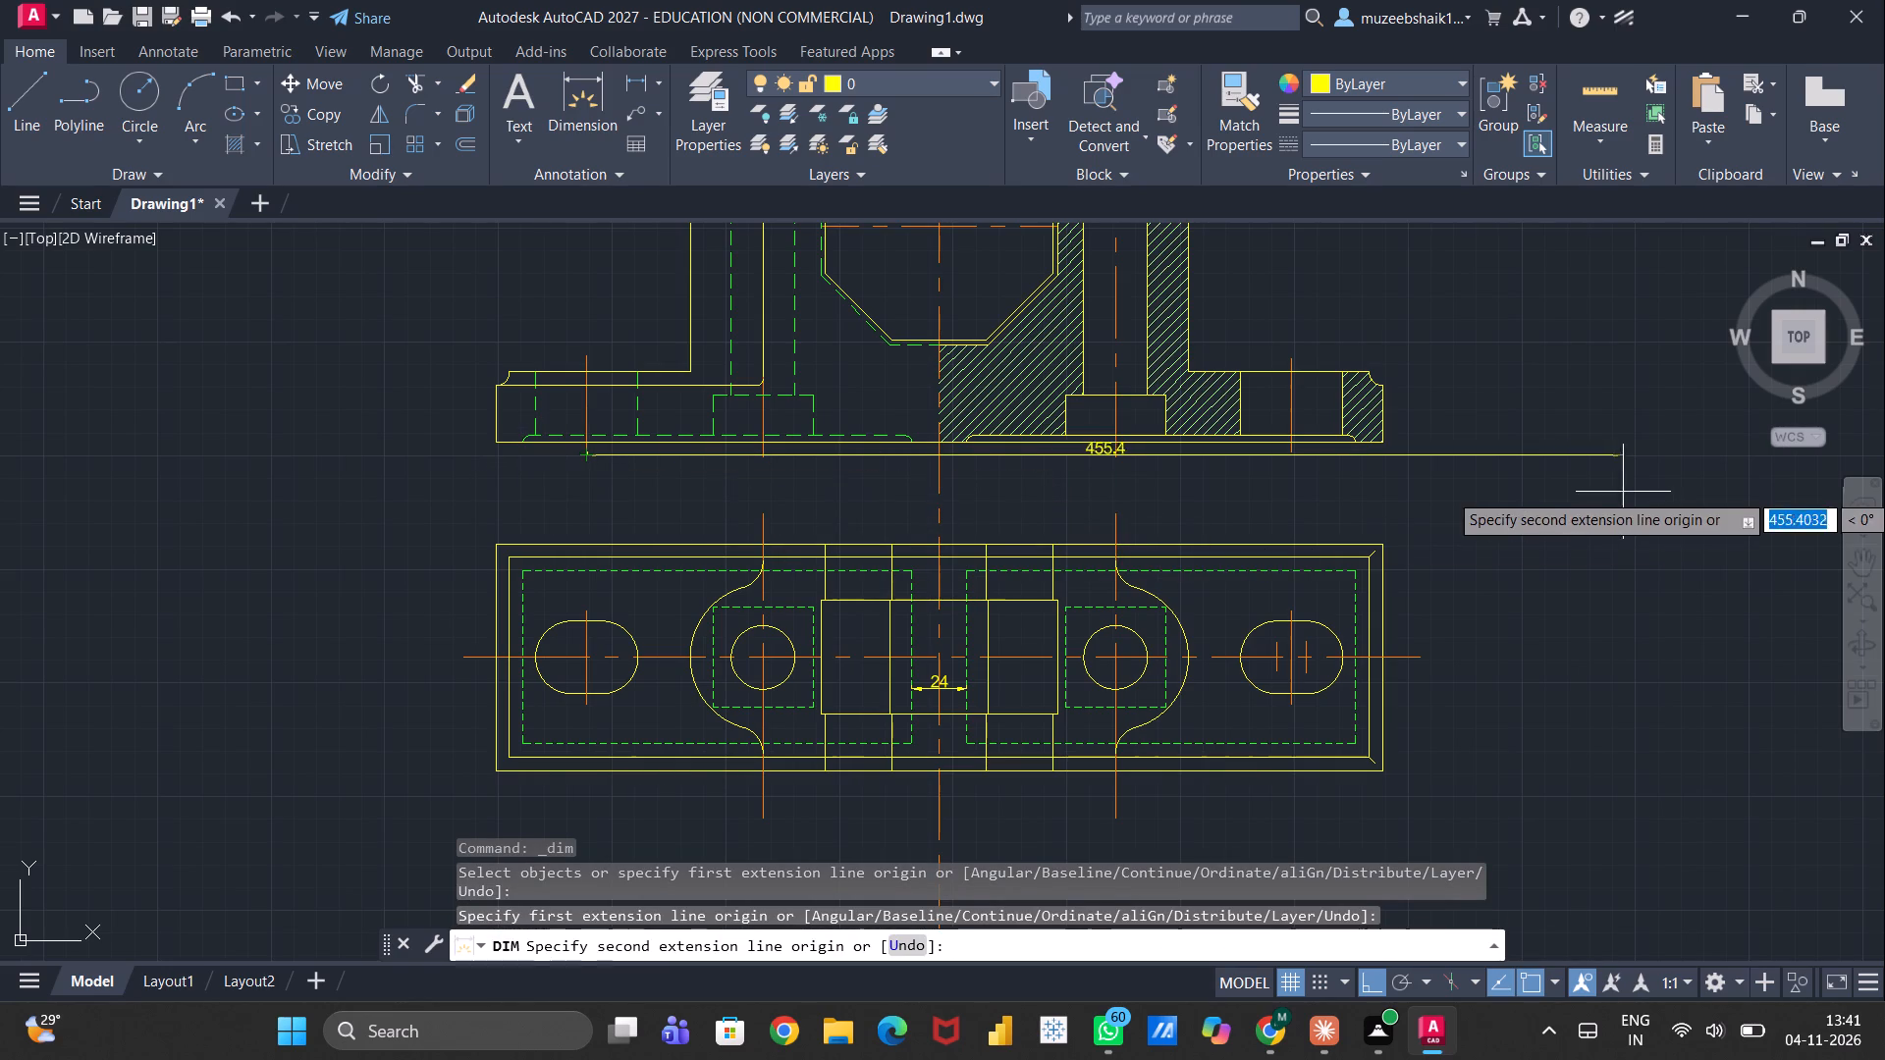
click(1296, 450)
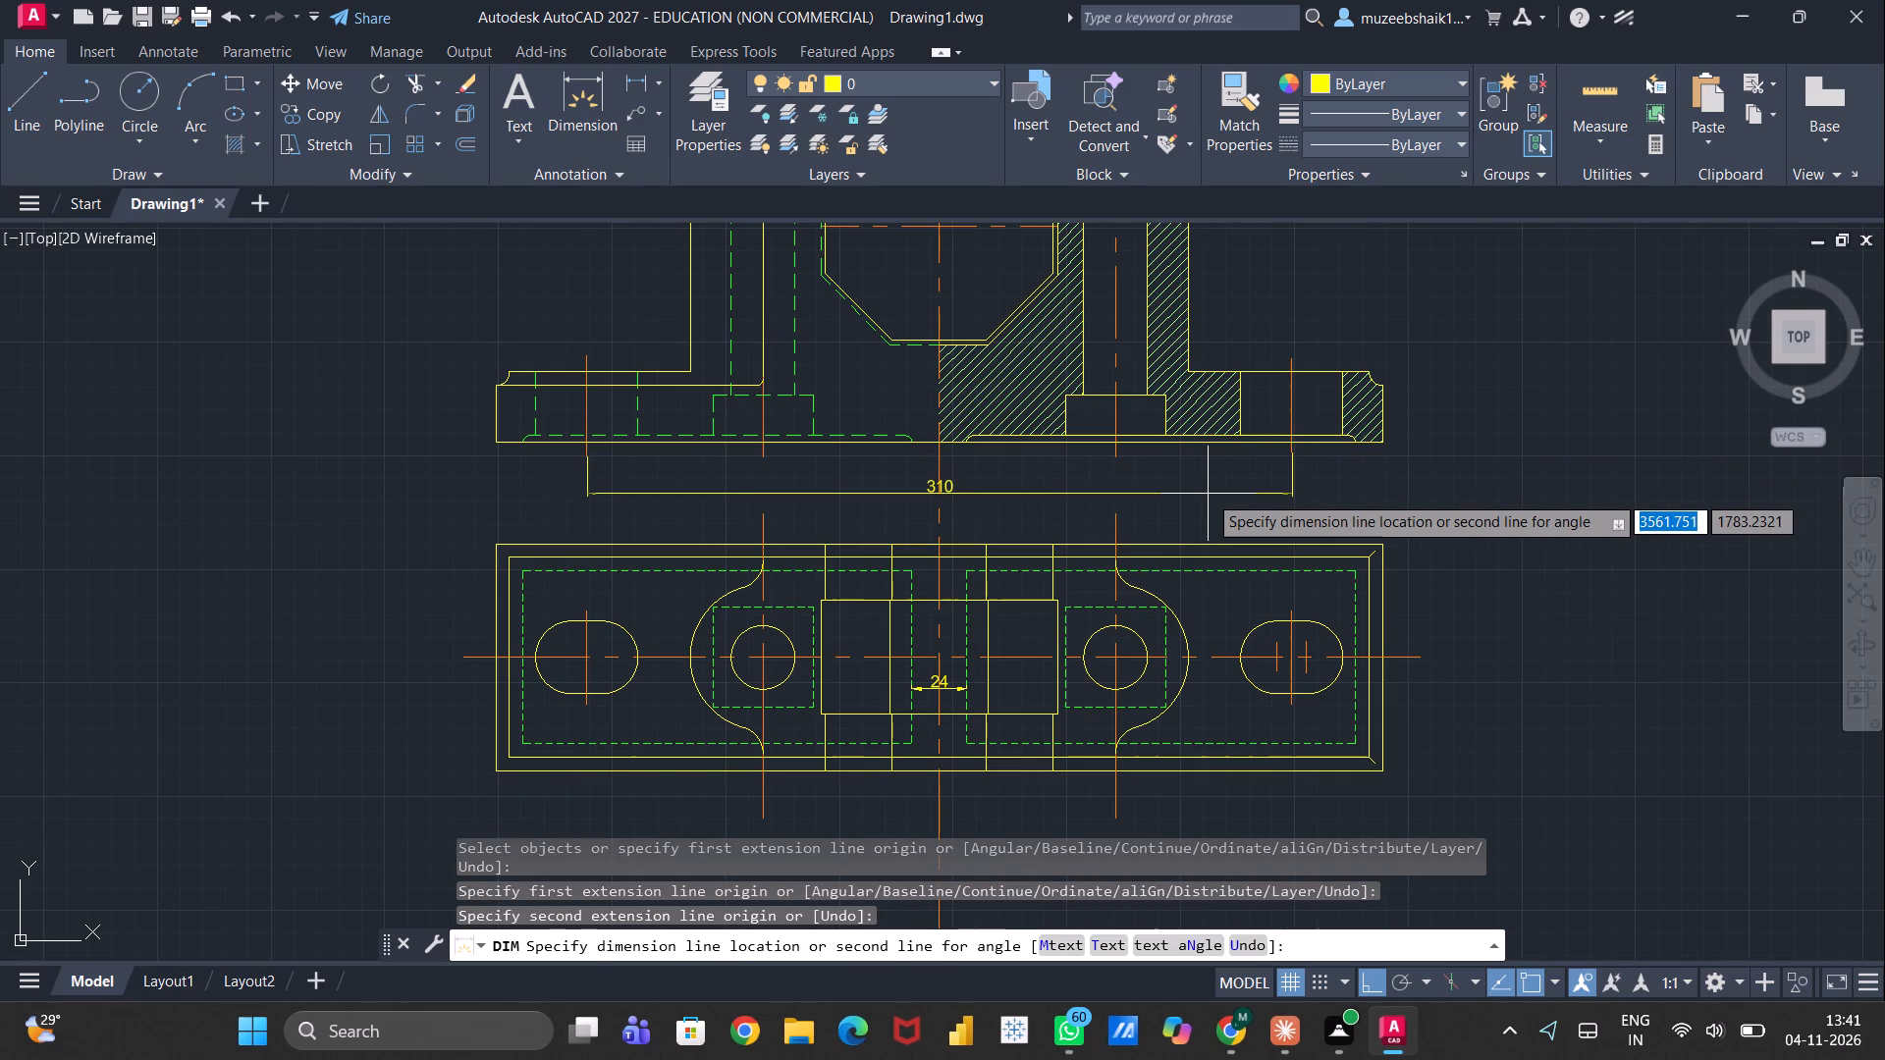
click(1208, 494)
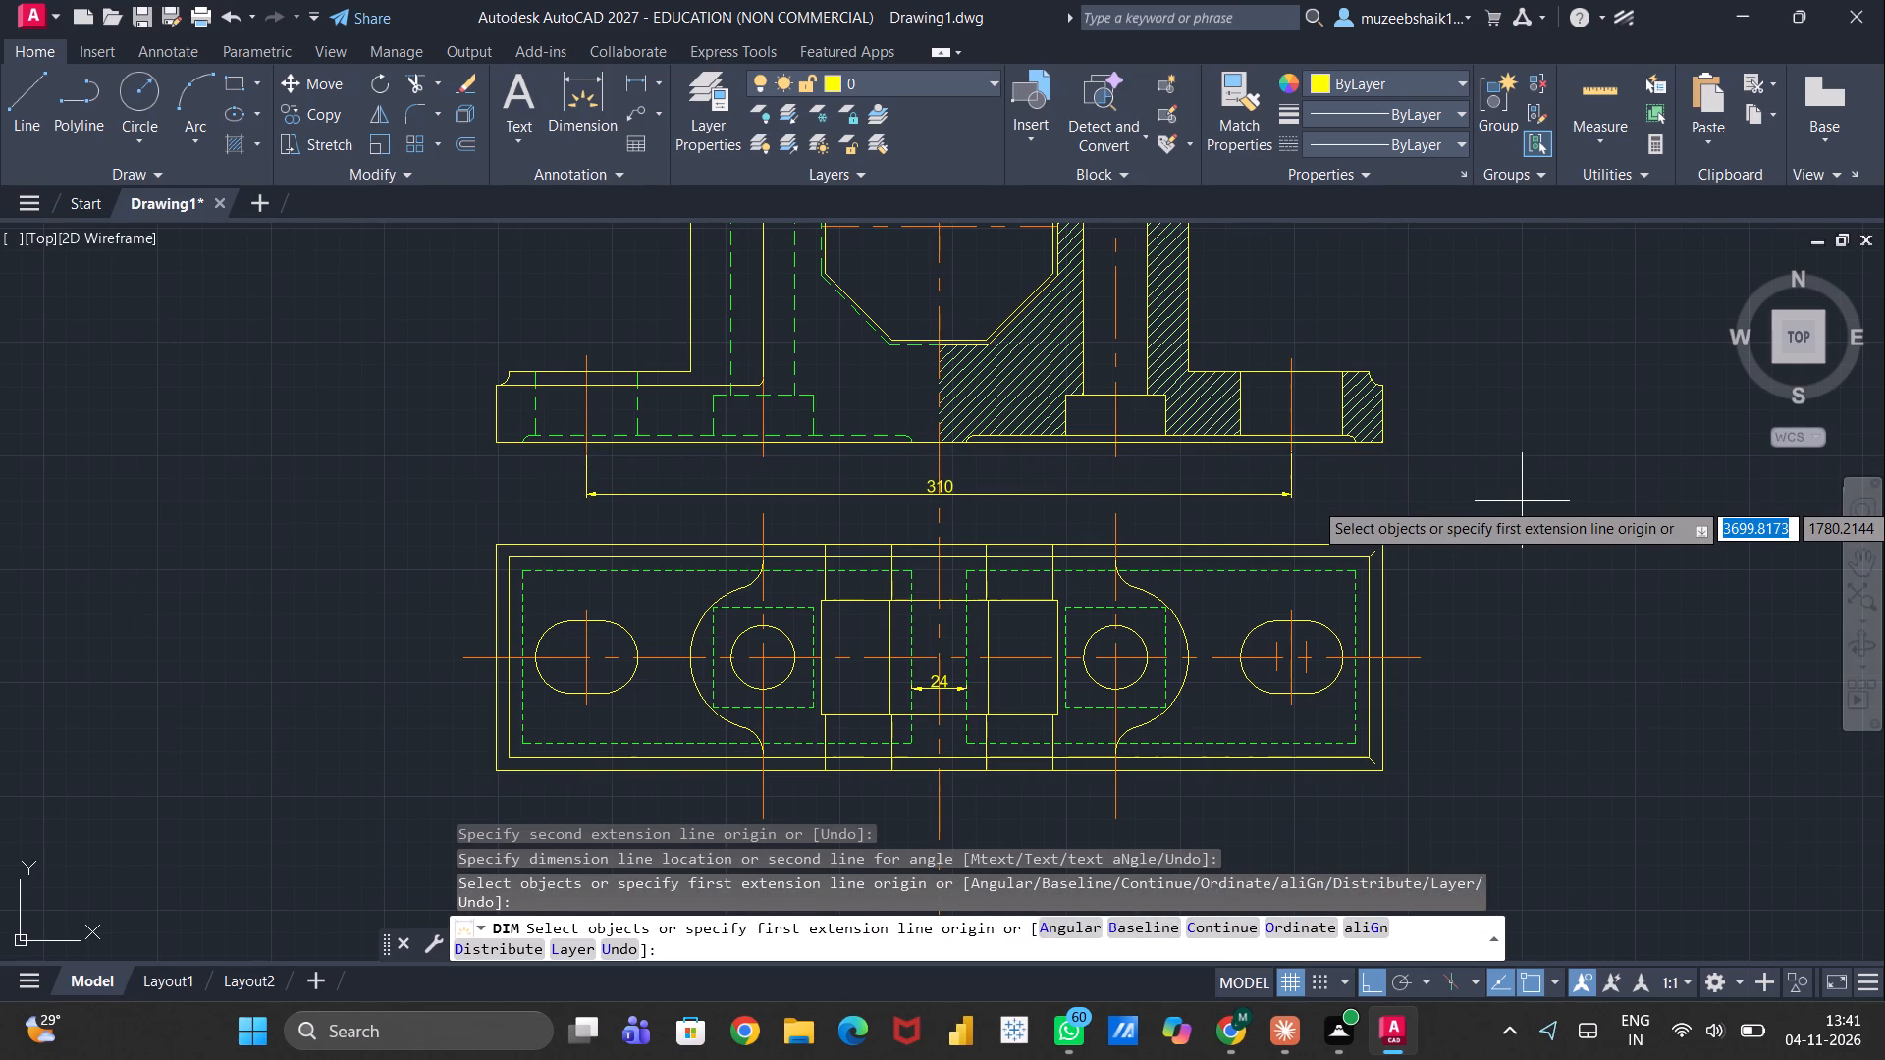
key(Escape)
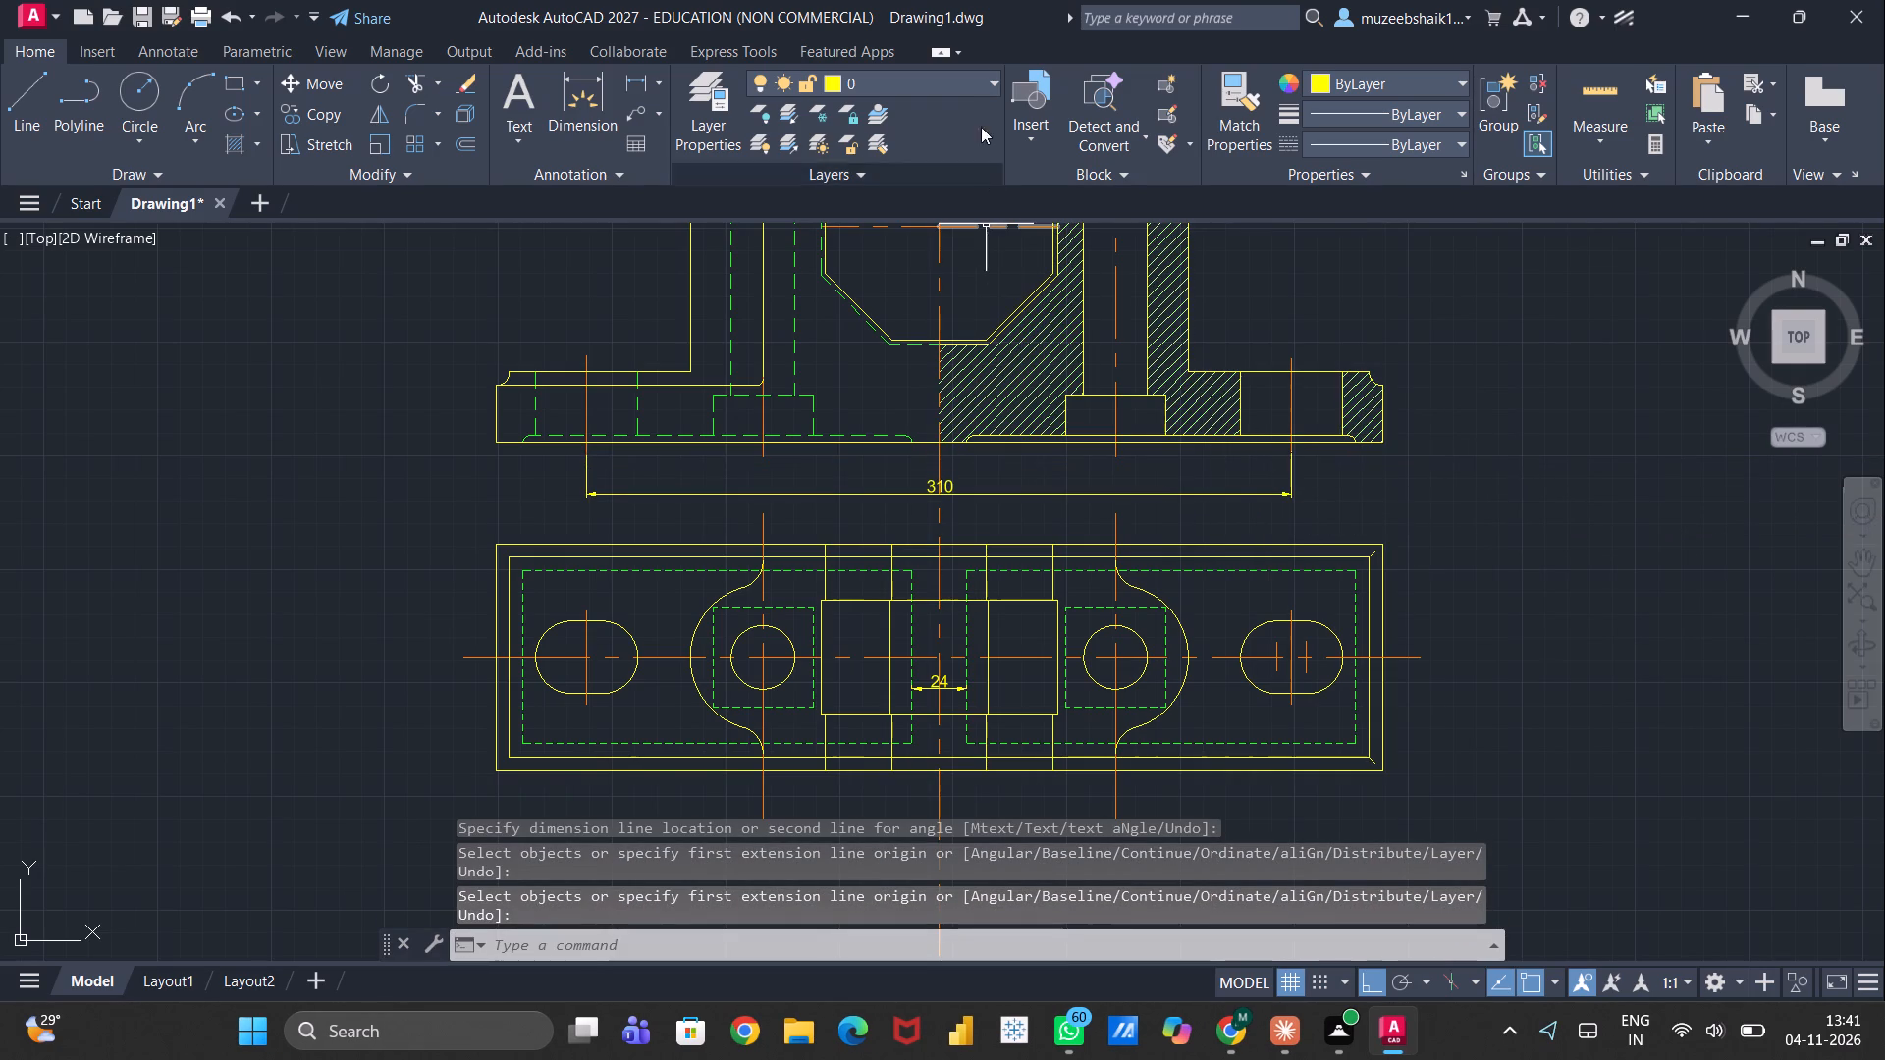
Make Defpoints the current layer.
click(984, 80)
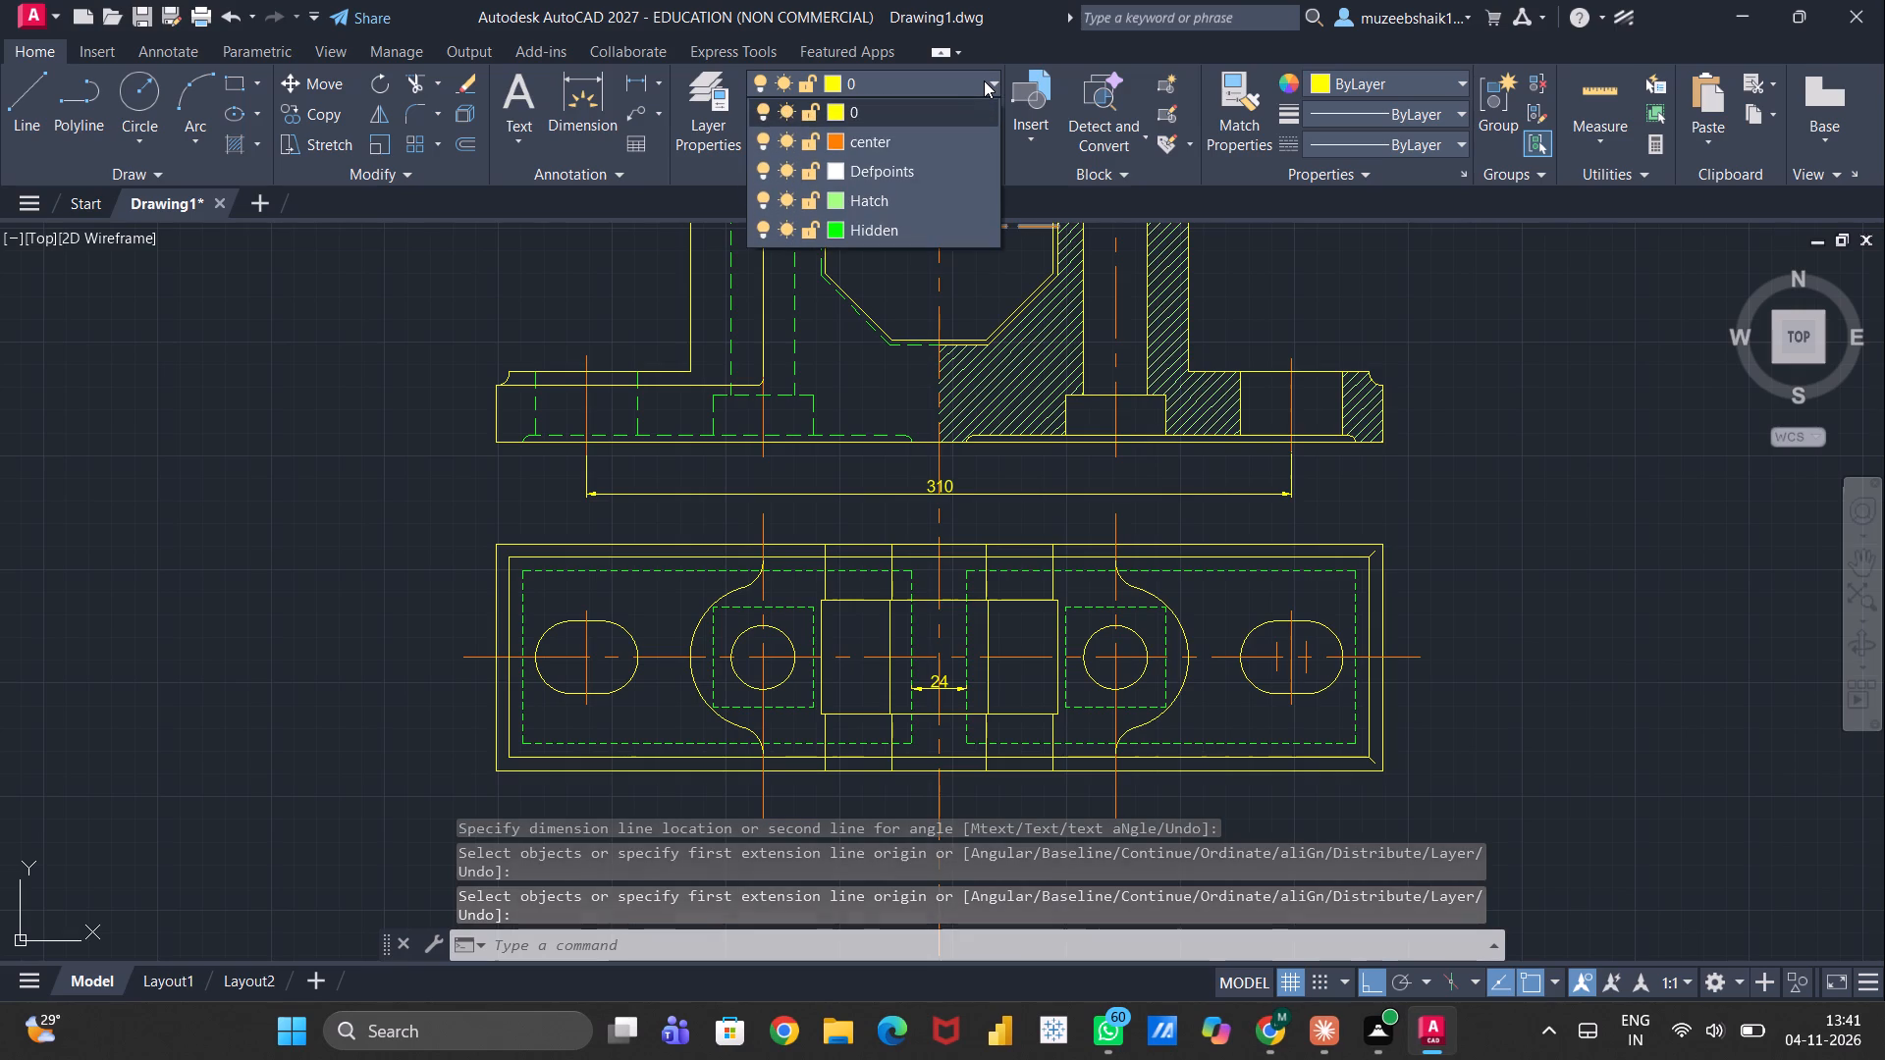
click(907, 171)
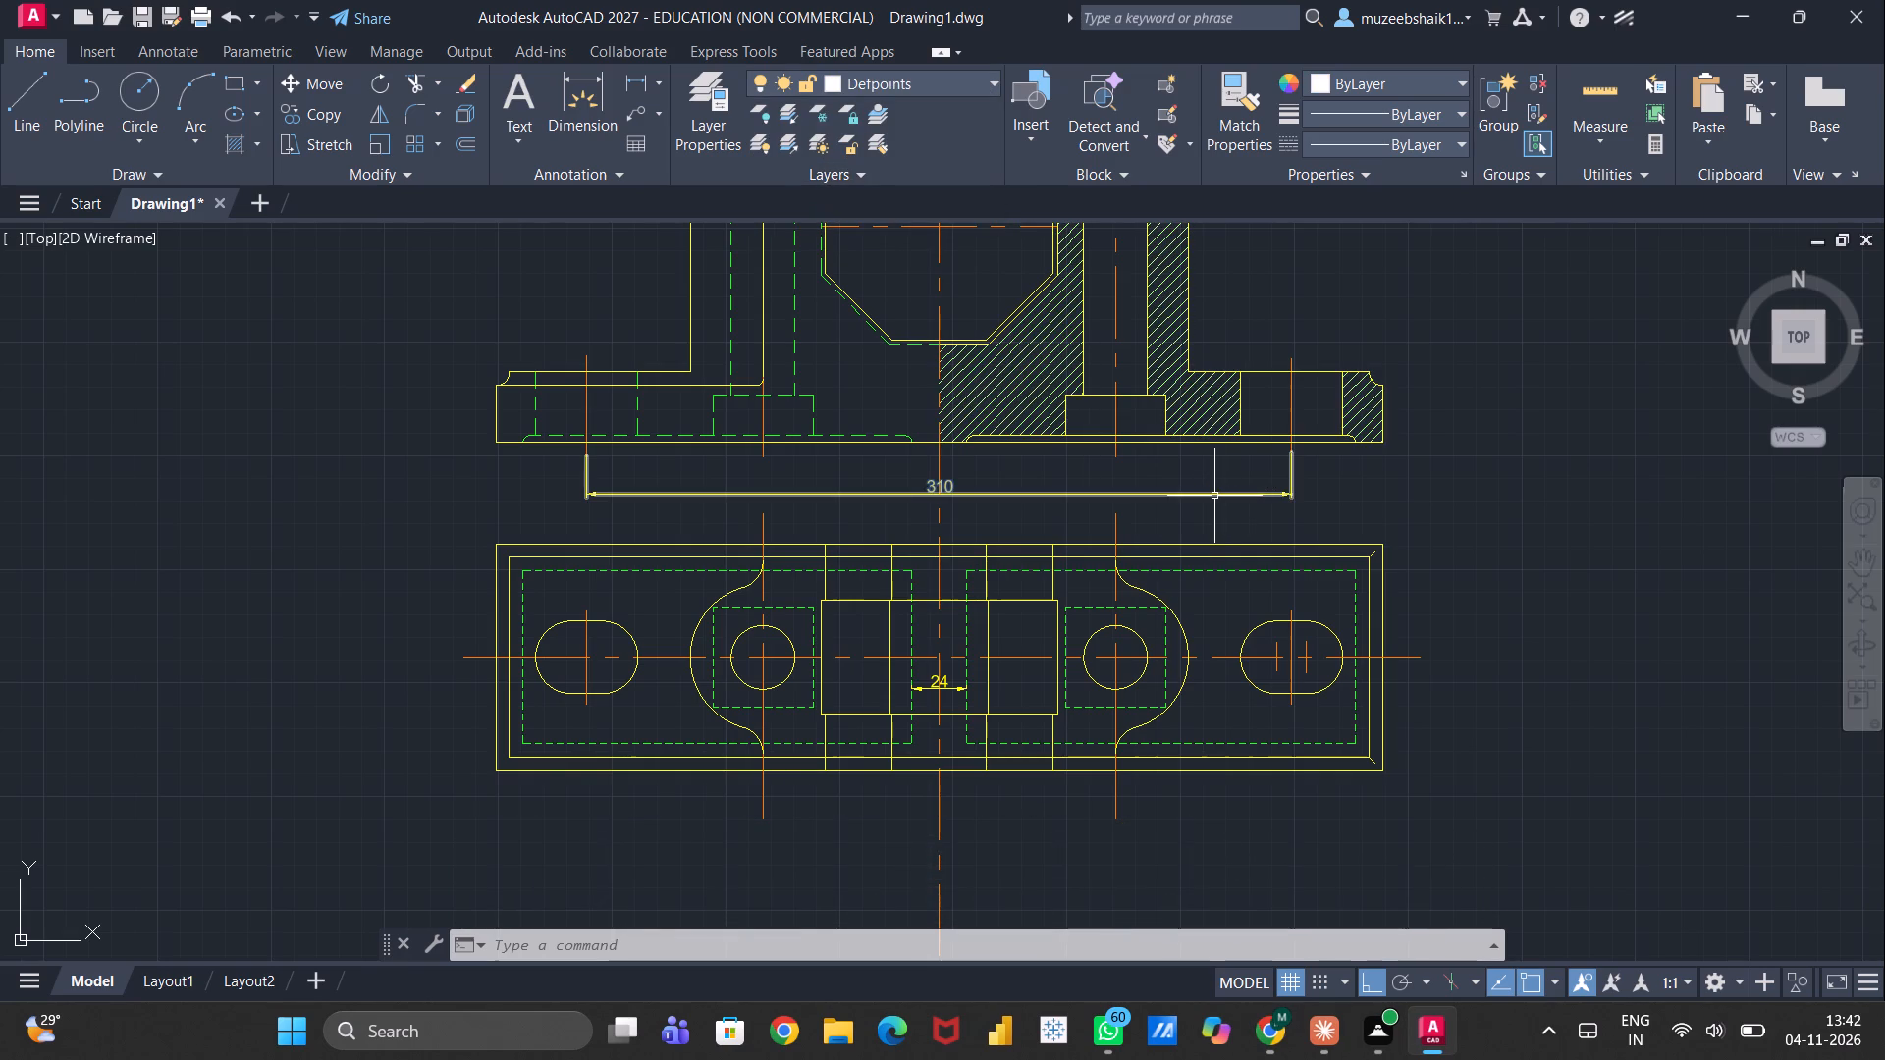
Move the slot centerline spacing dimension below the half-section view to the Defpoints layer.
click(1214, 496)
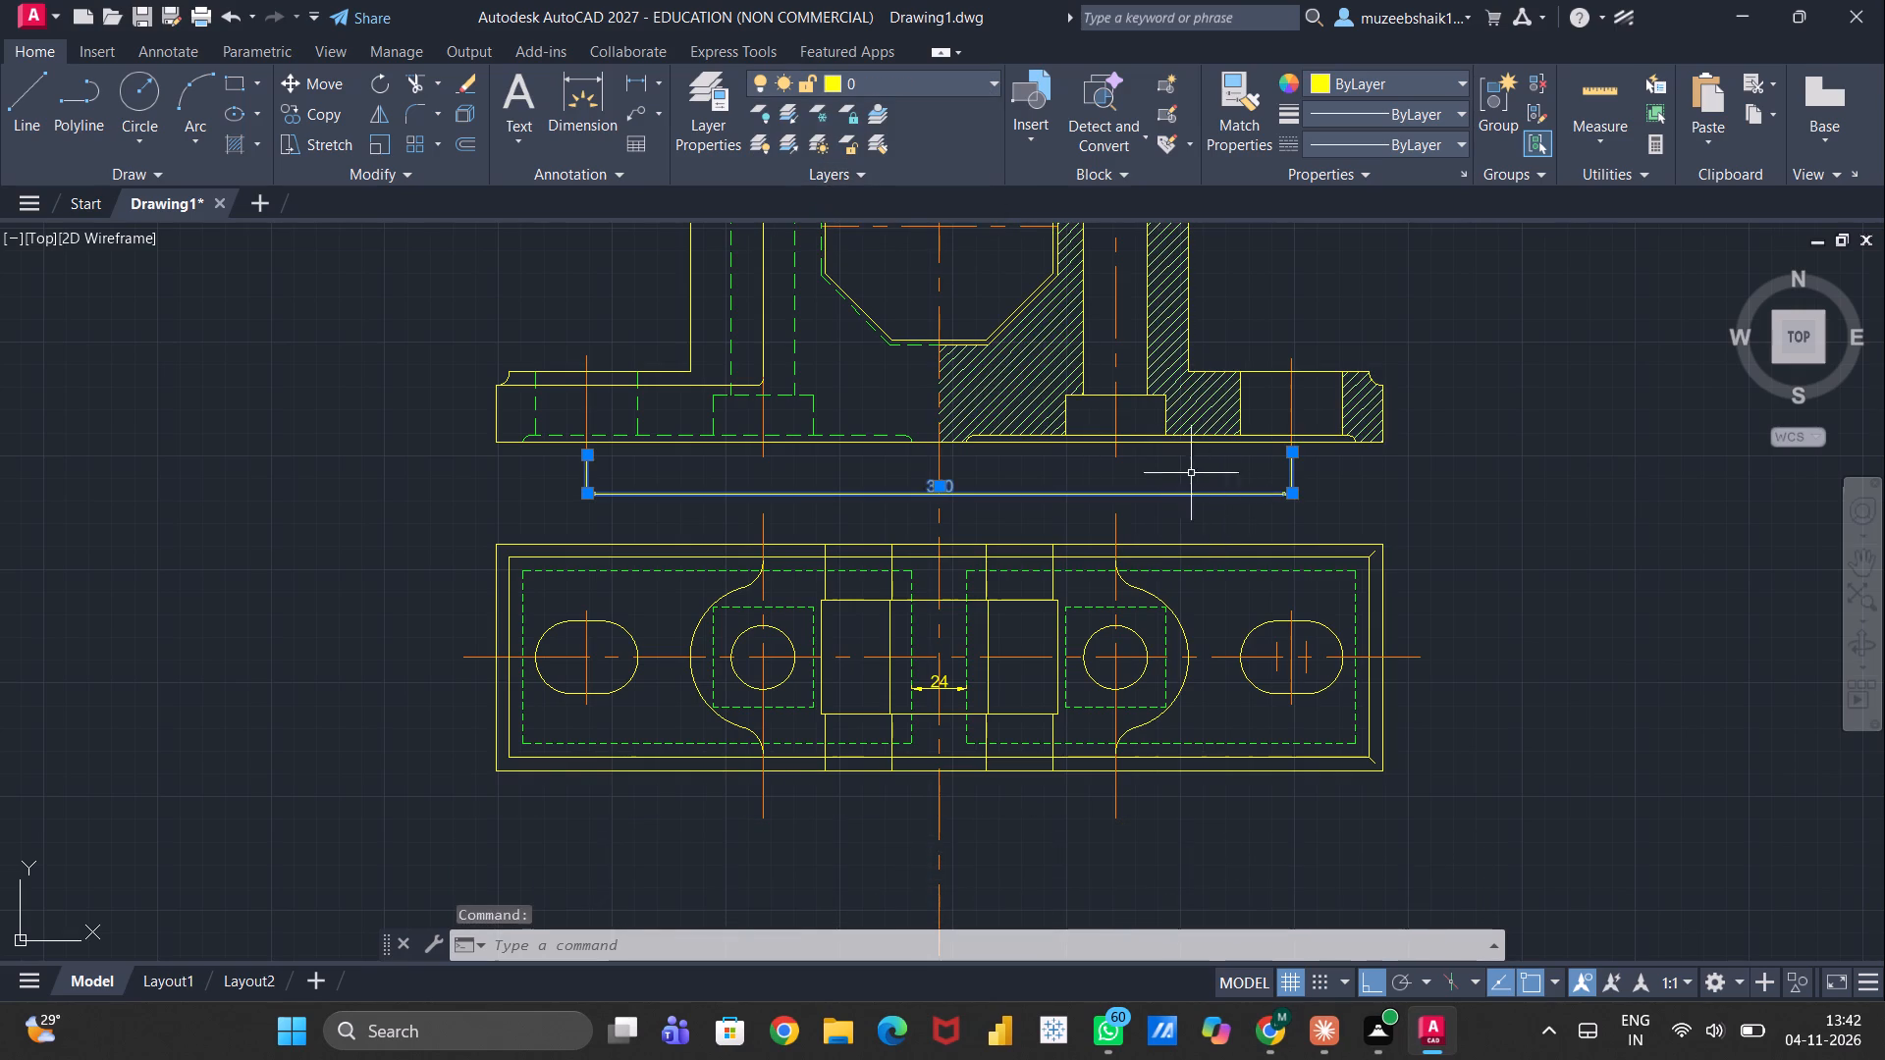
click(942, 79)
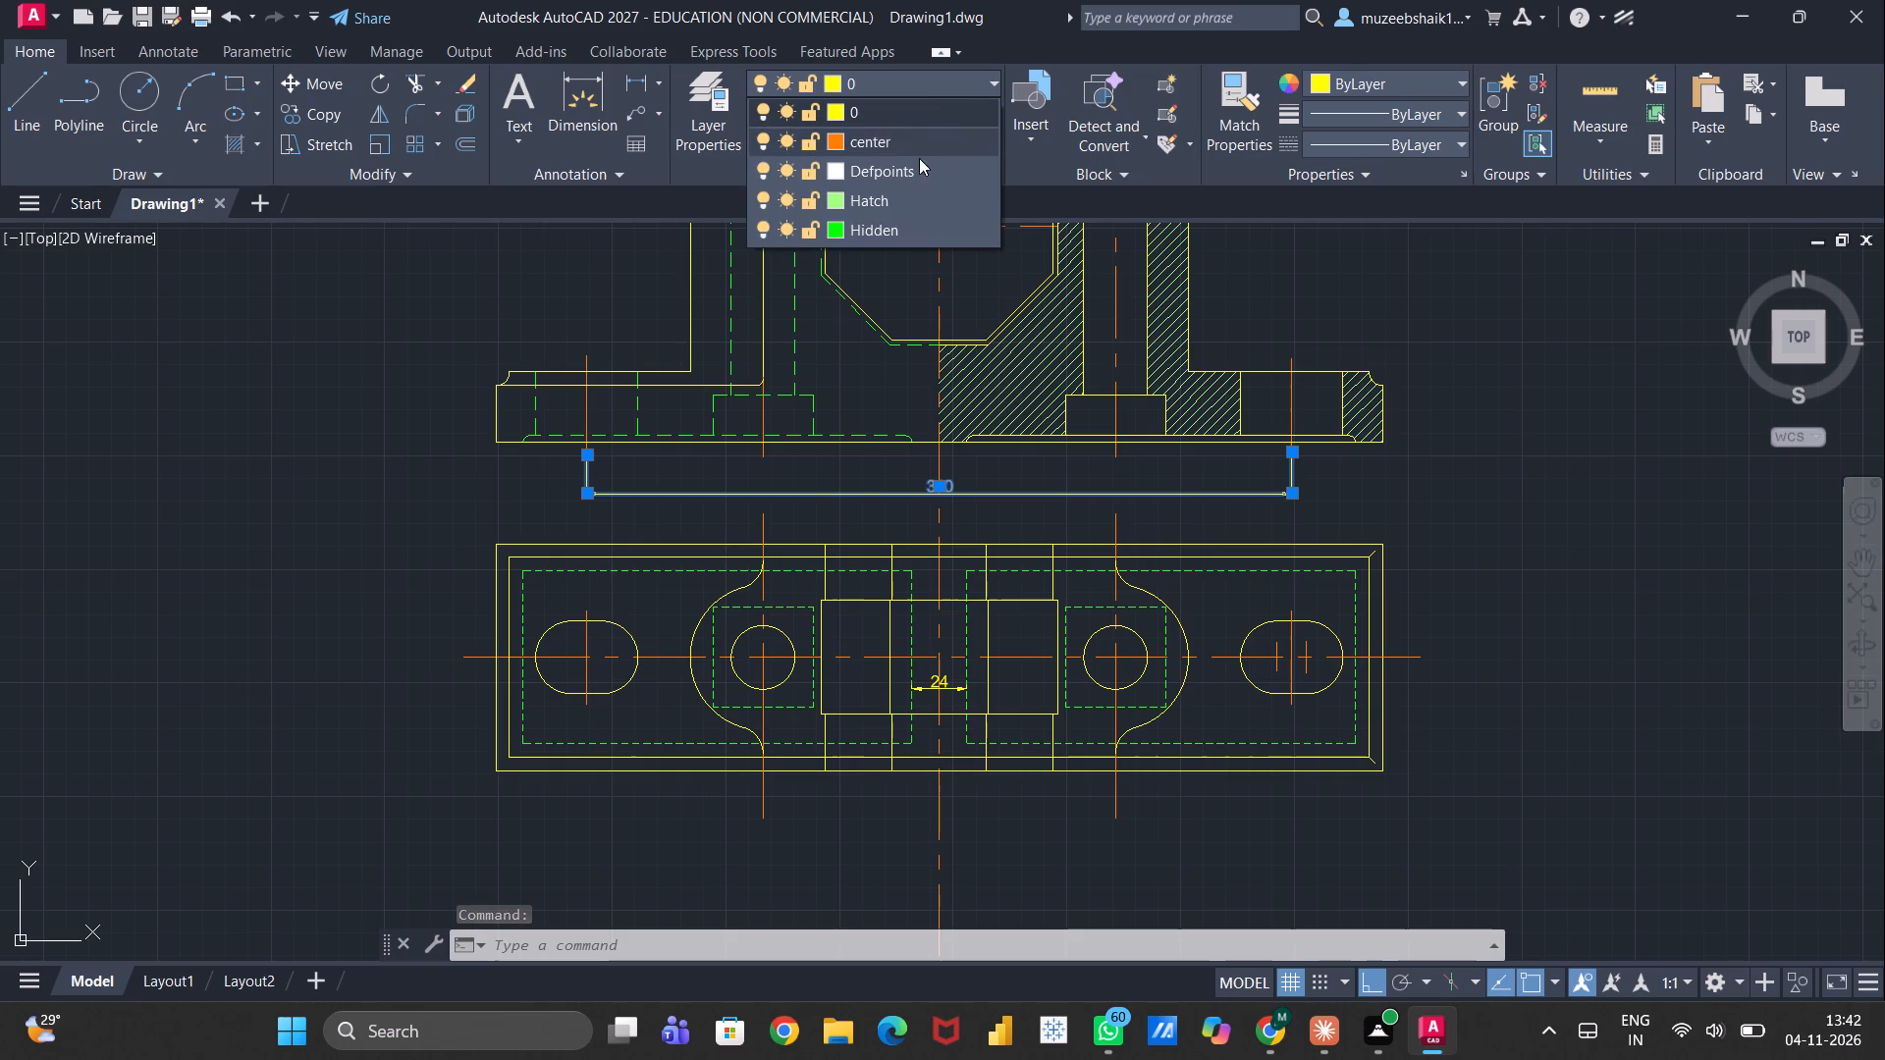
click(910, 172)
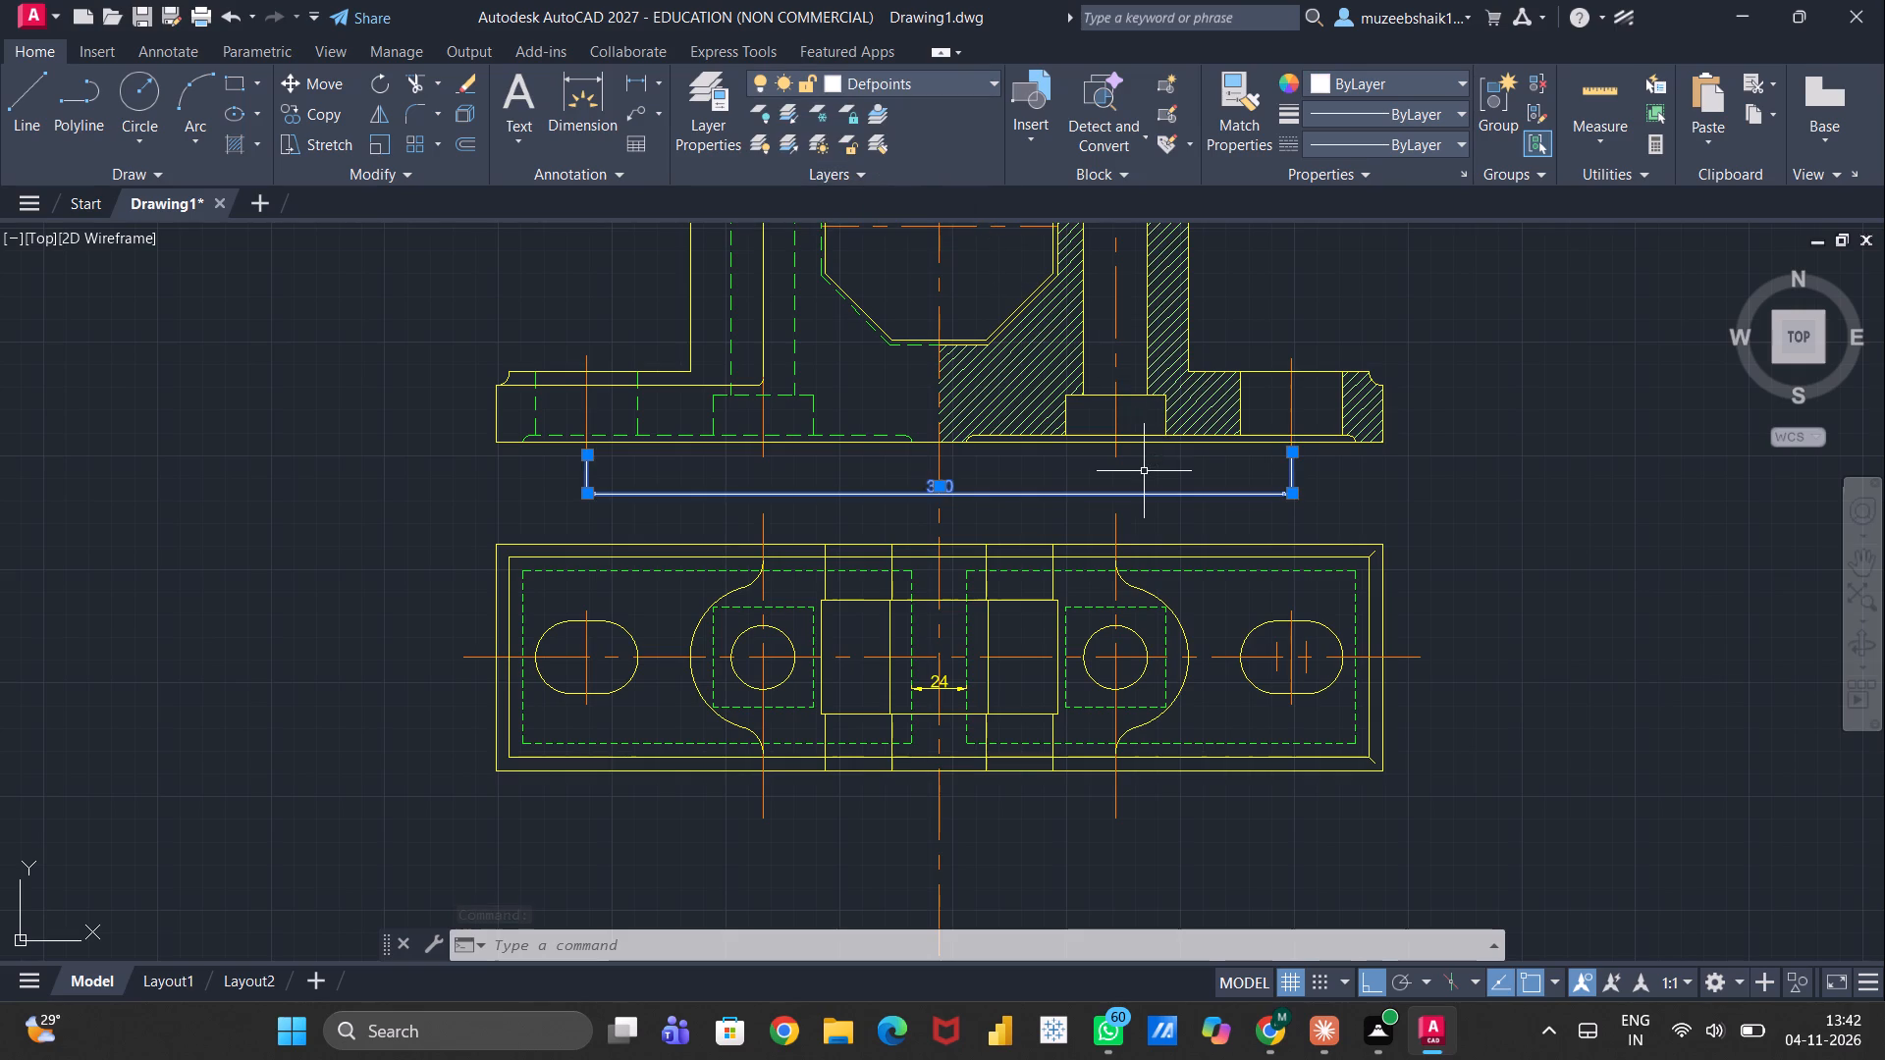
key(Escape)
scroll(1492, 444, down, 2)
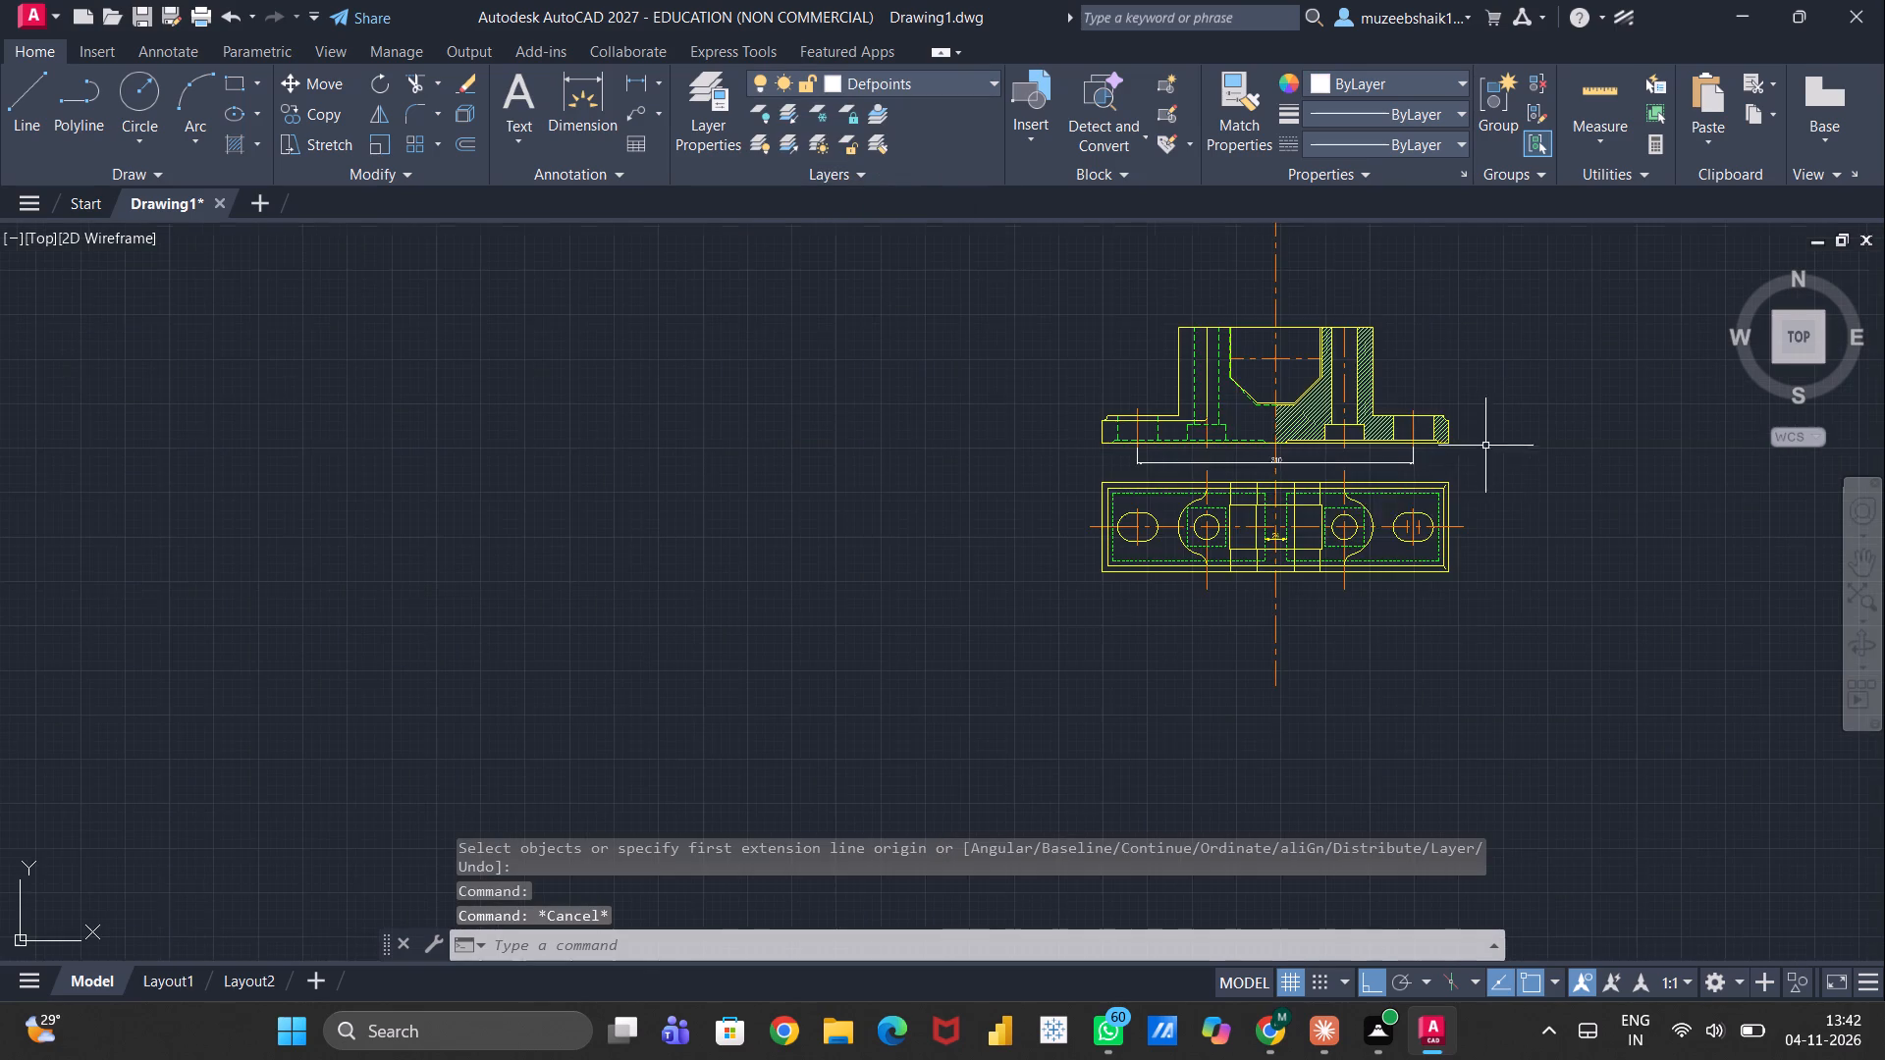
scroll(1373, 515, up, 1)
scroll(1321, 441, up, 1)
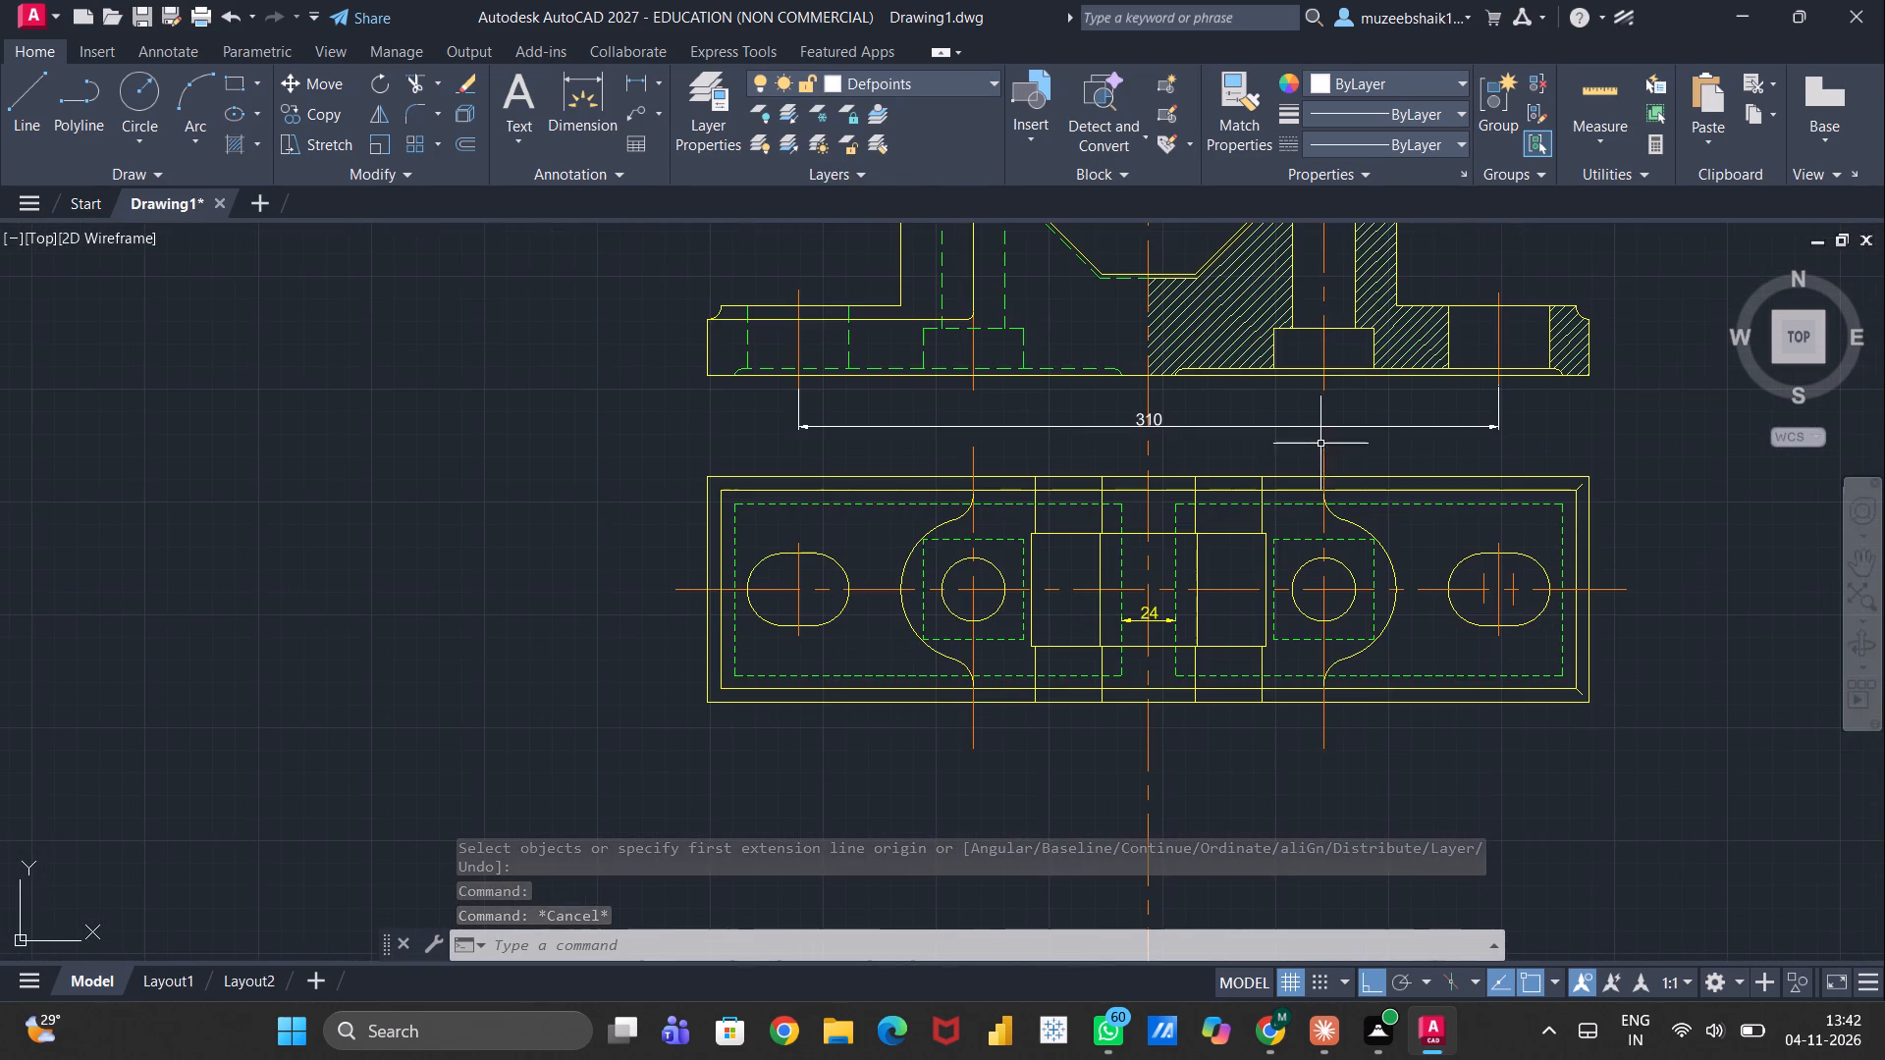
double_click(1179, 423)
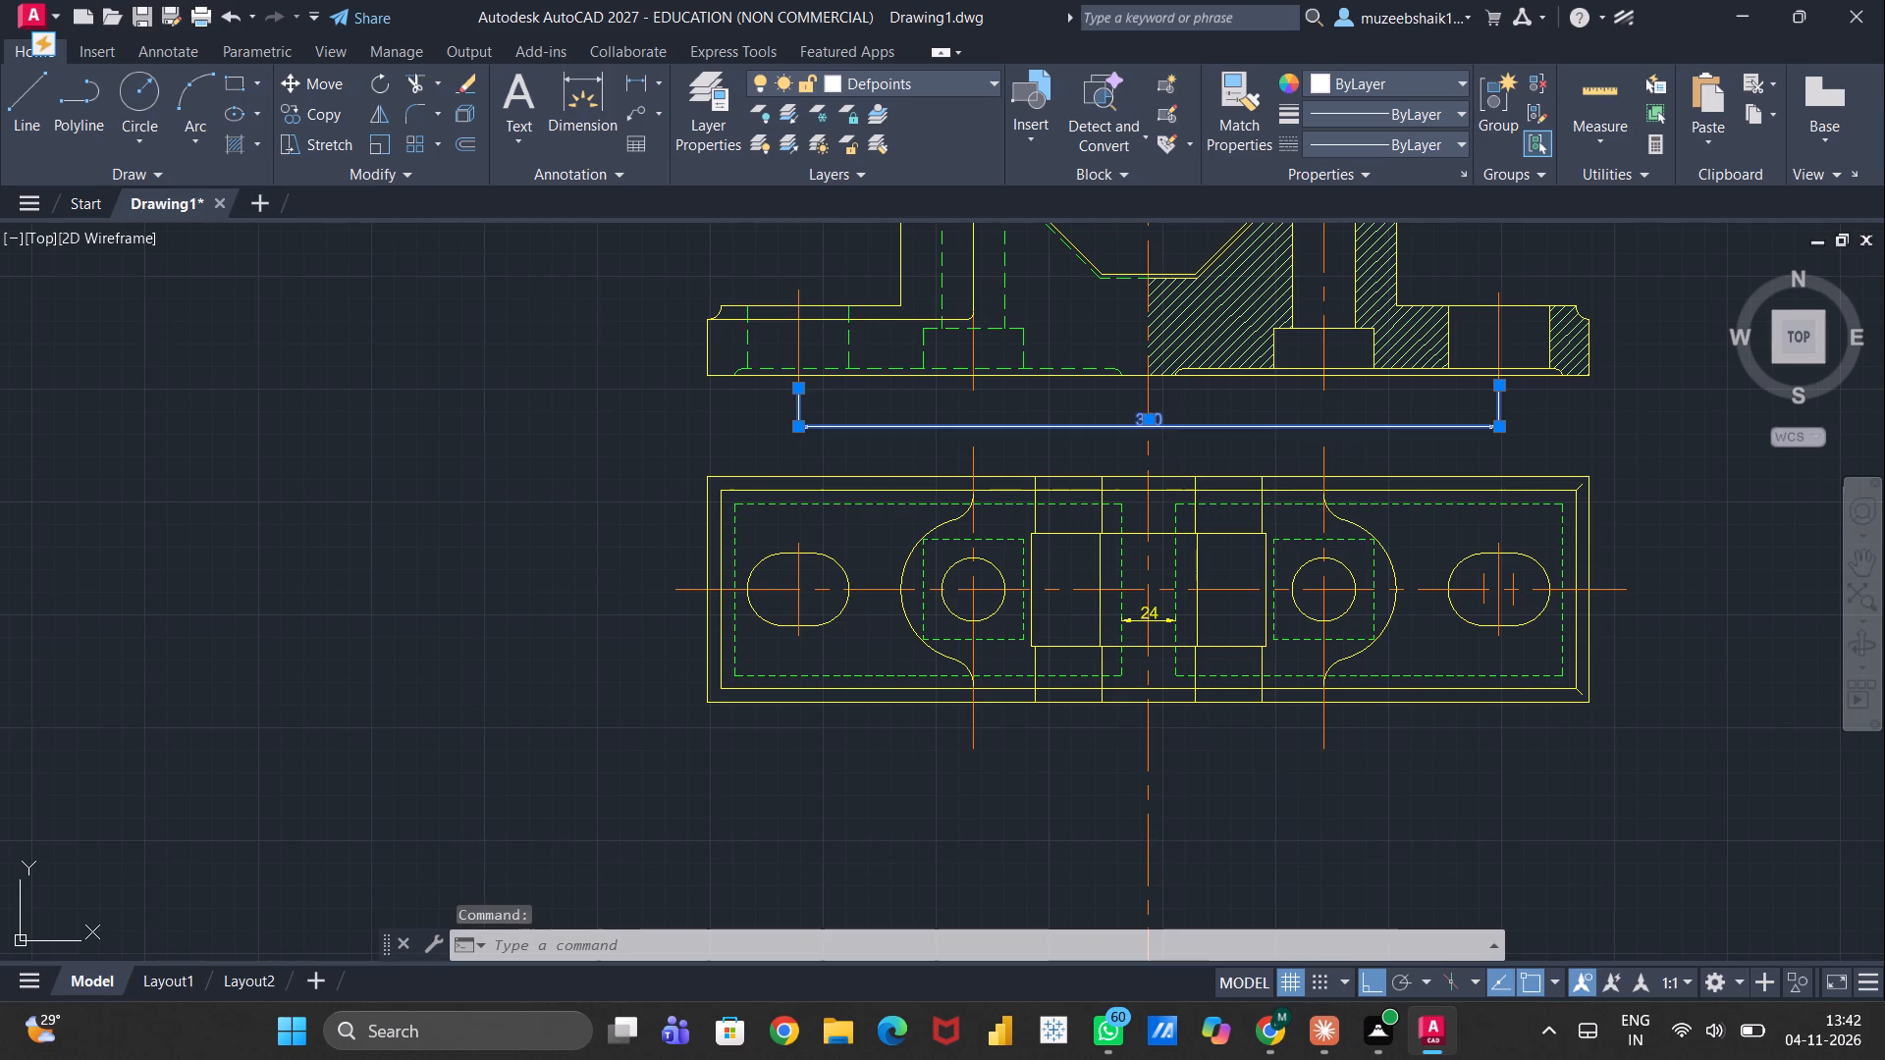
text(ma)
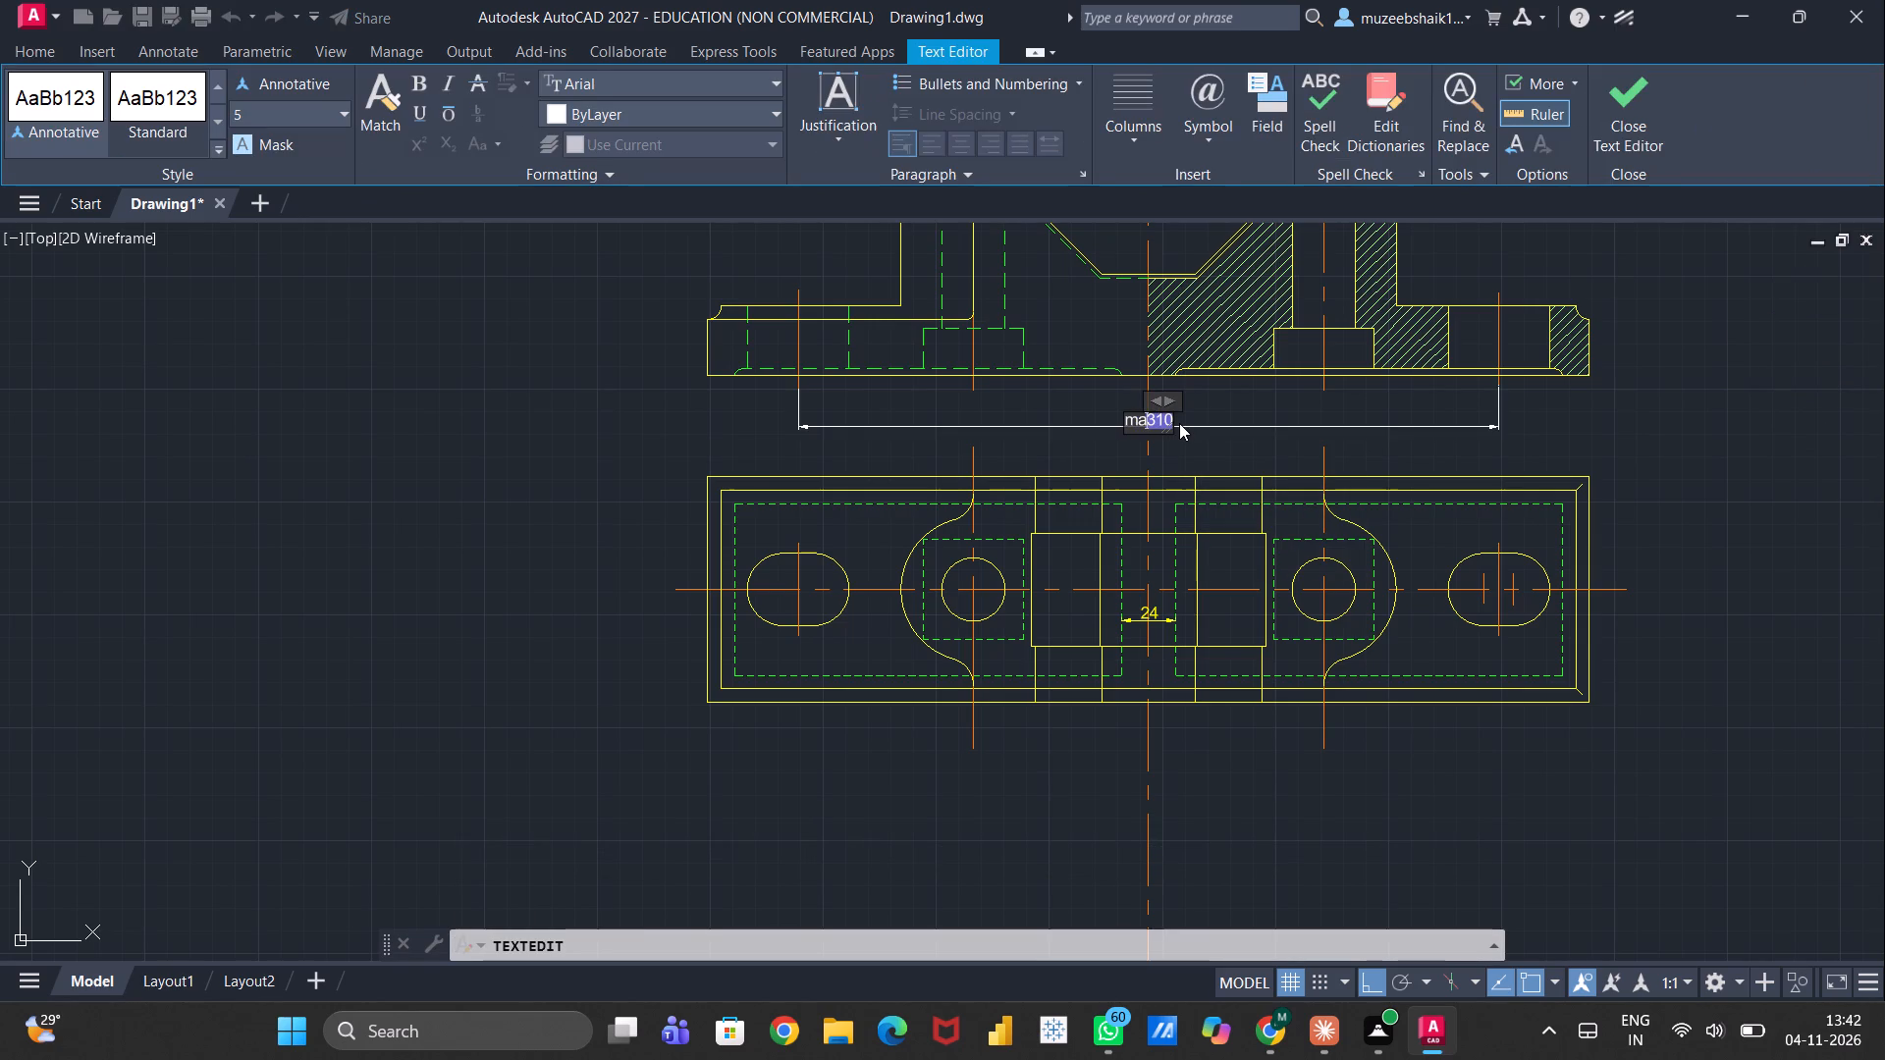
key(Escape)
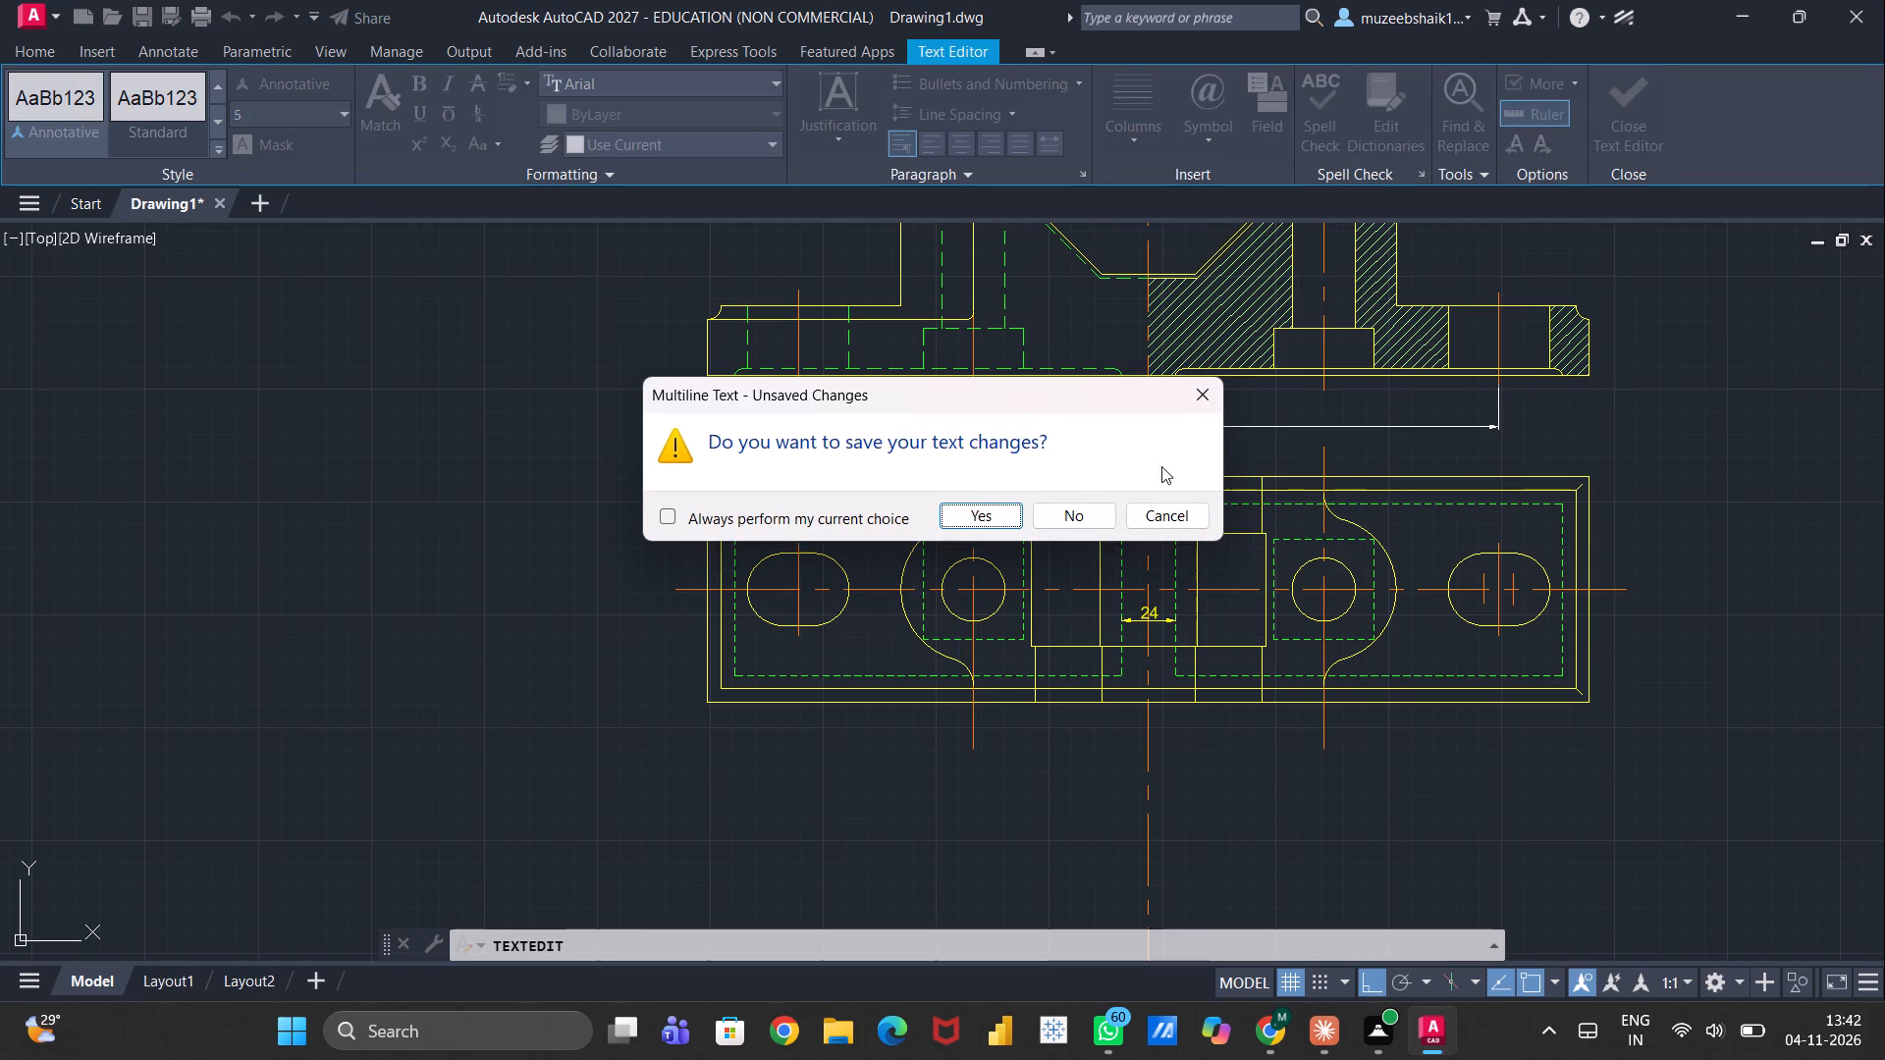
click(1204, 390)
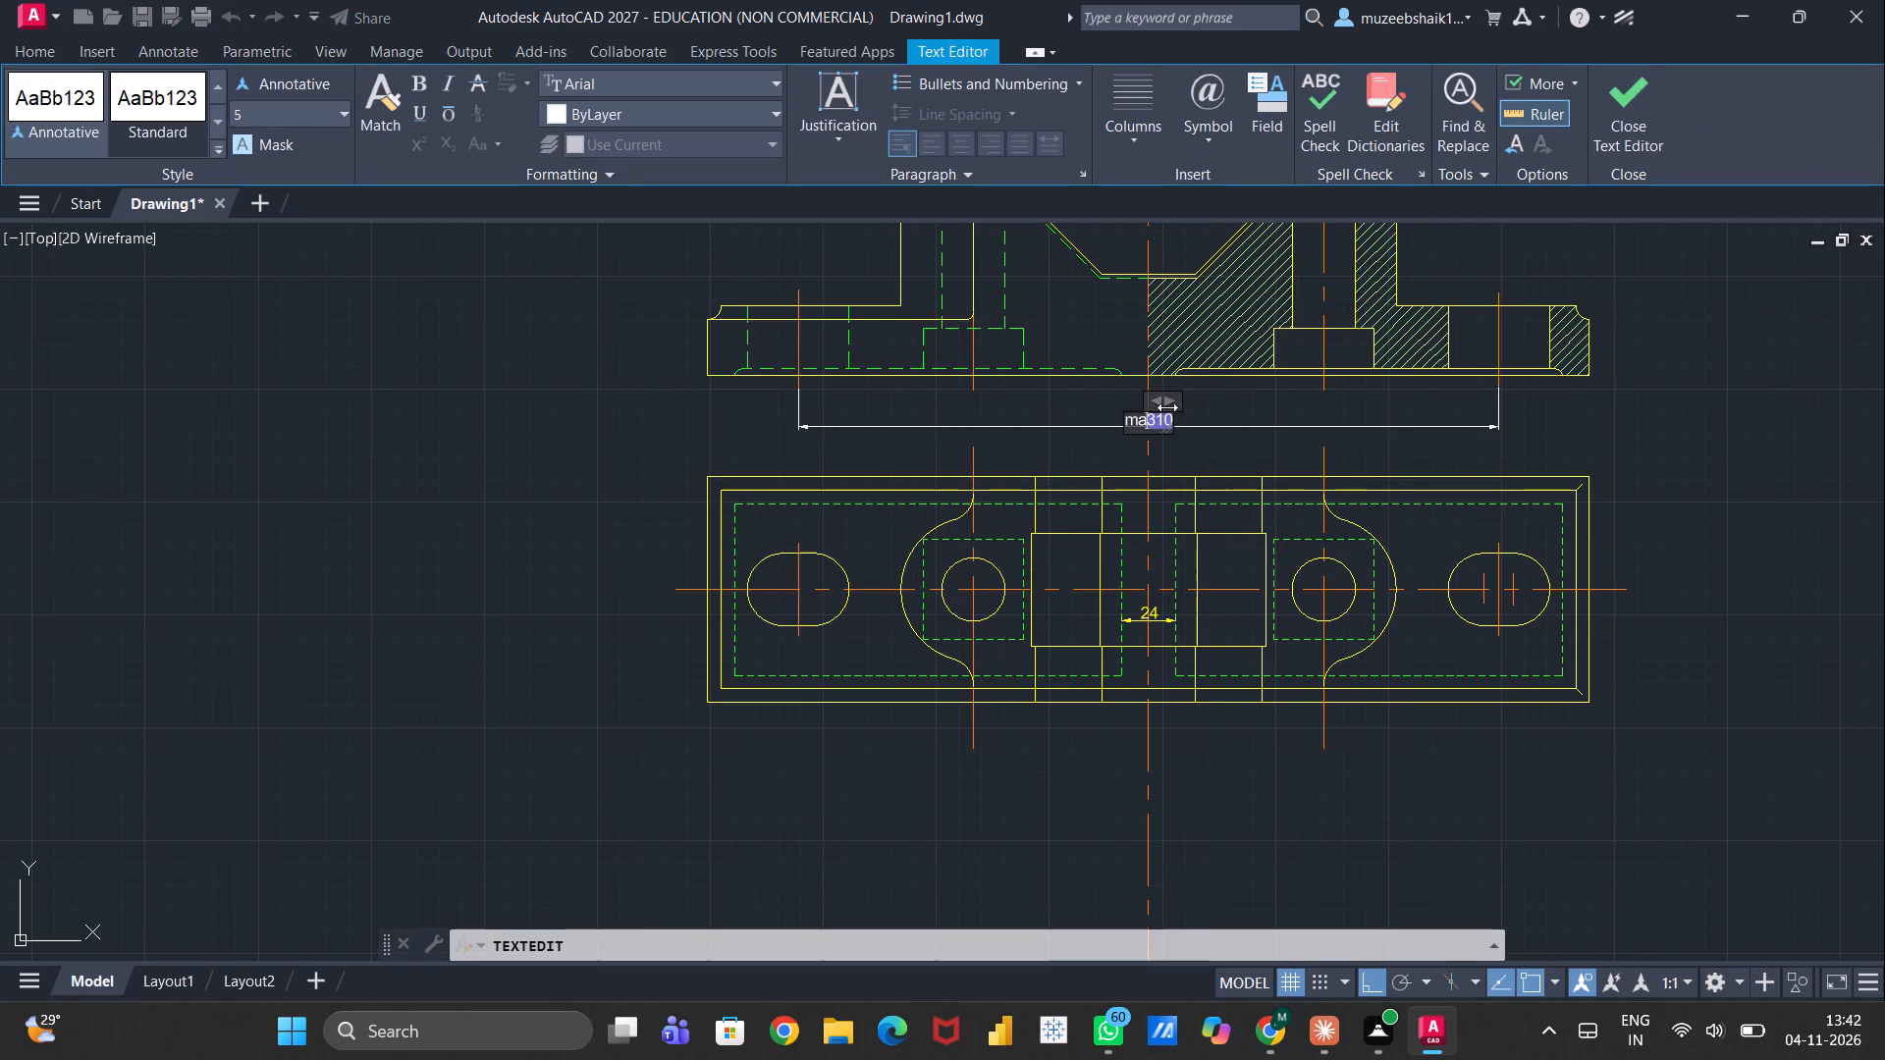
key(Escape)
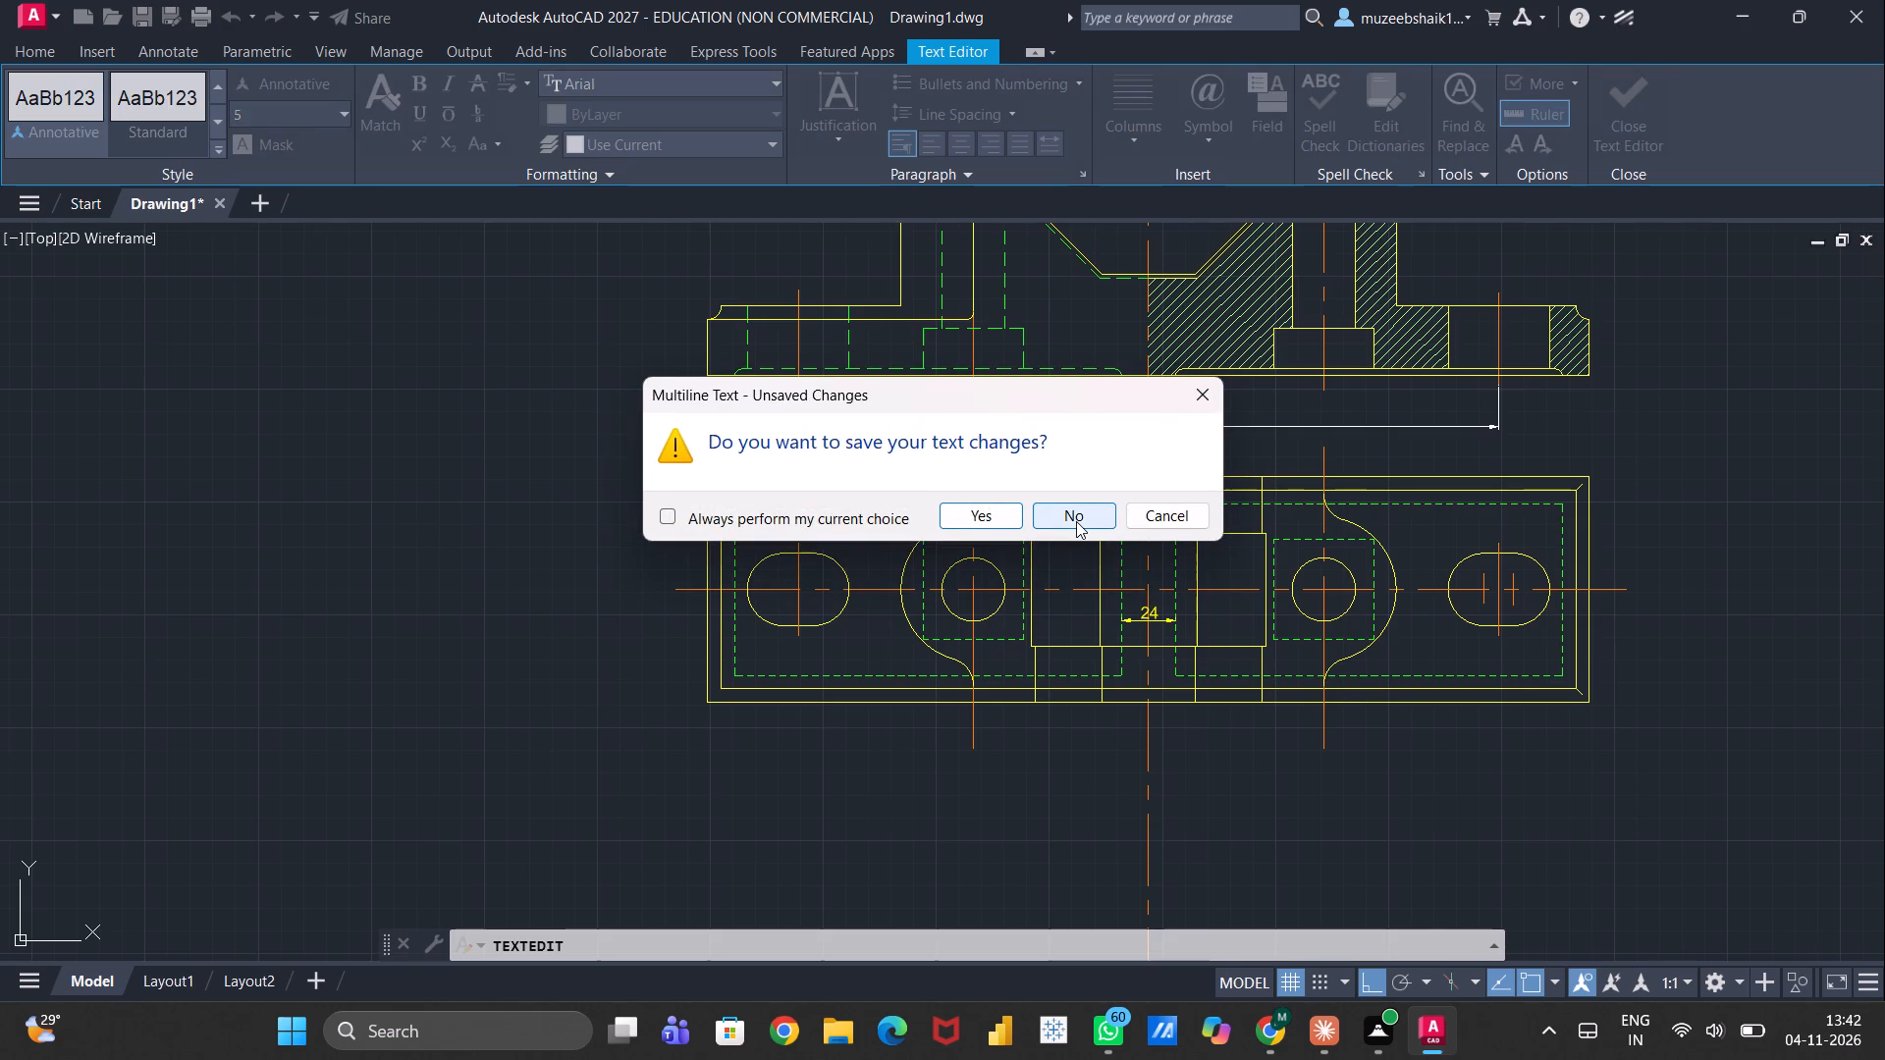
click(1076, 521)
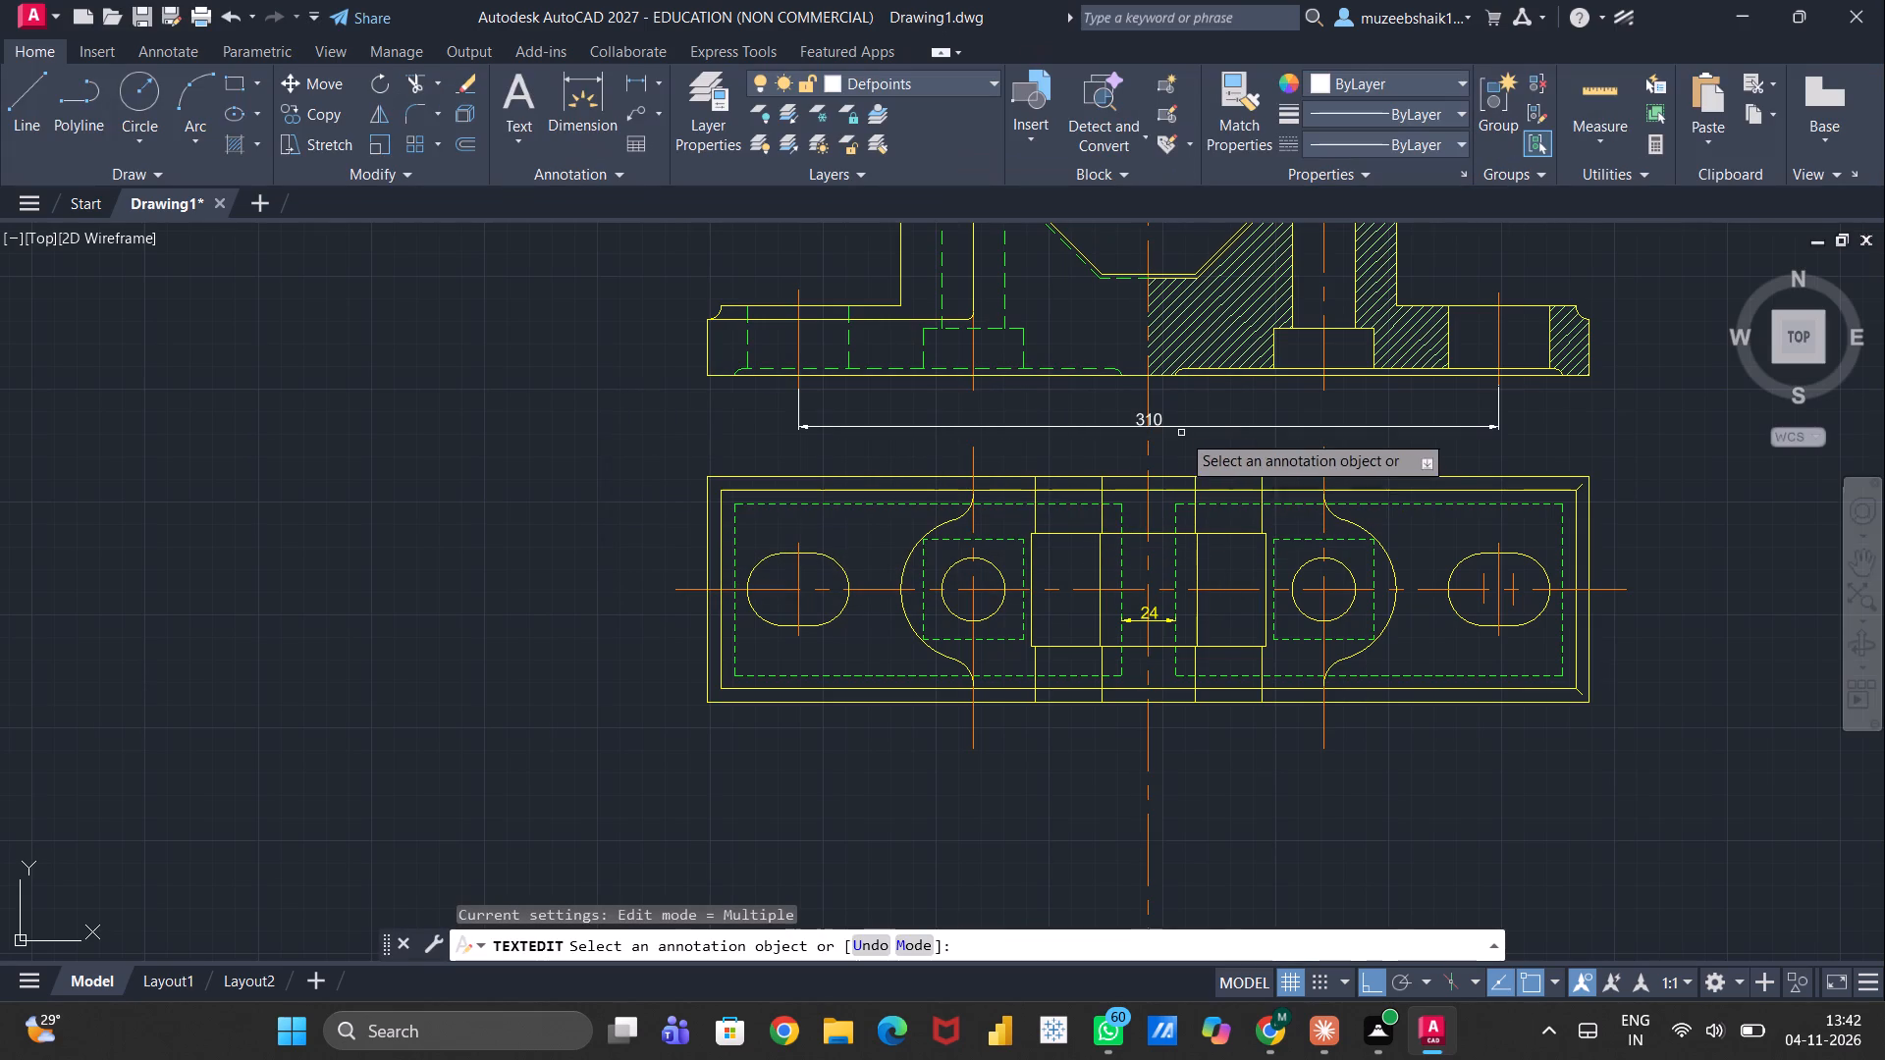
Match the properties of the slot centerline spacing dimension onto the gap dimension at the middle of the plan view.
key(Escape)
click(1254, 426)
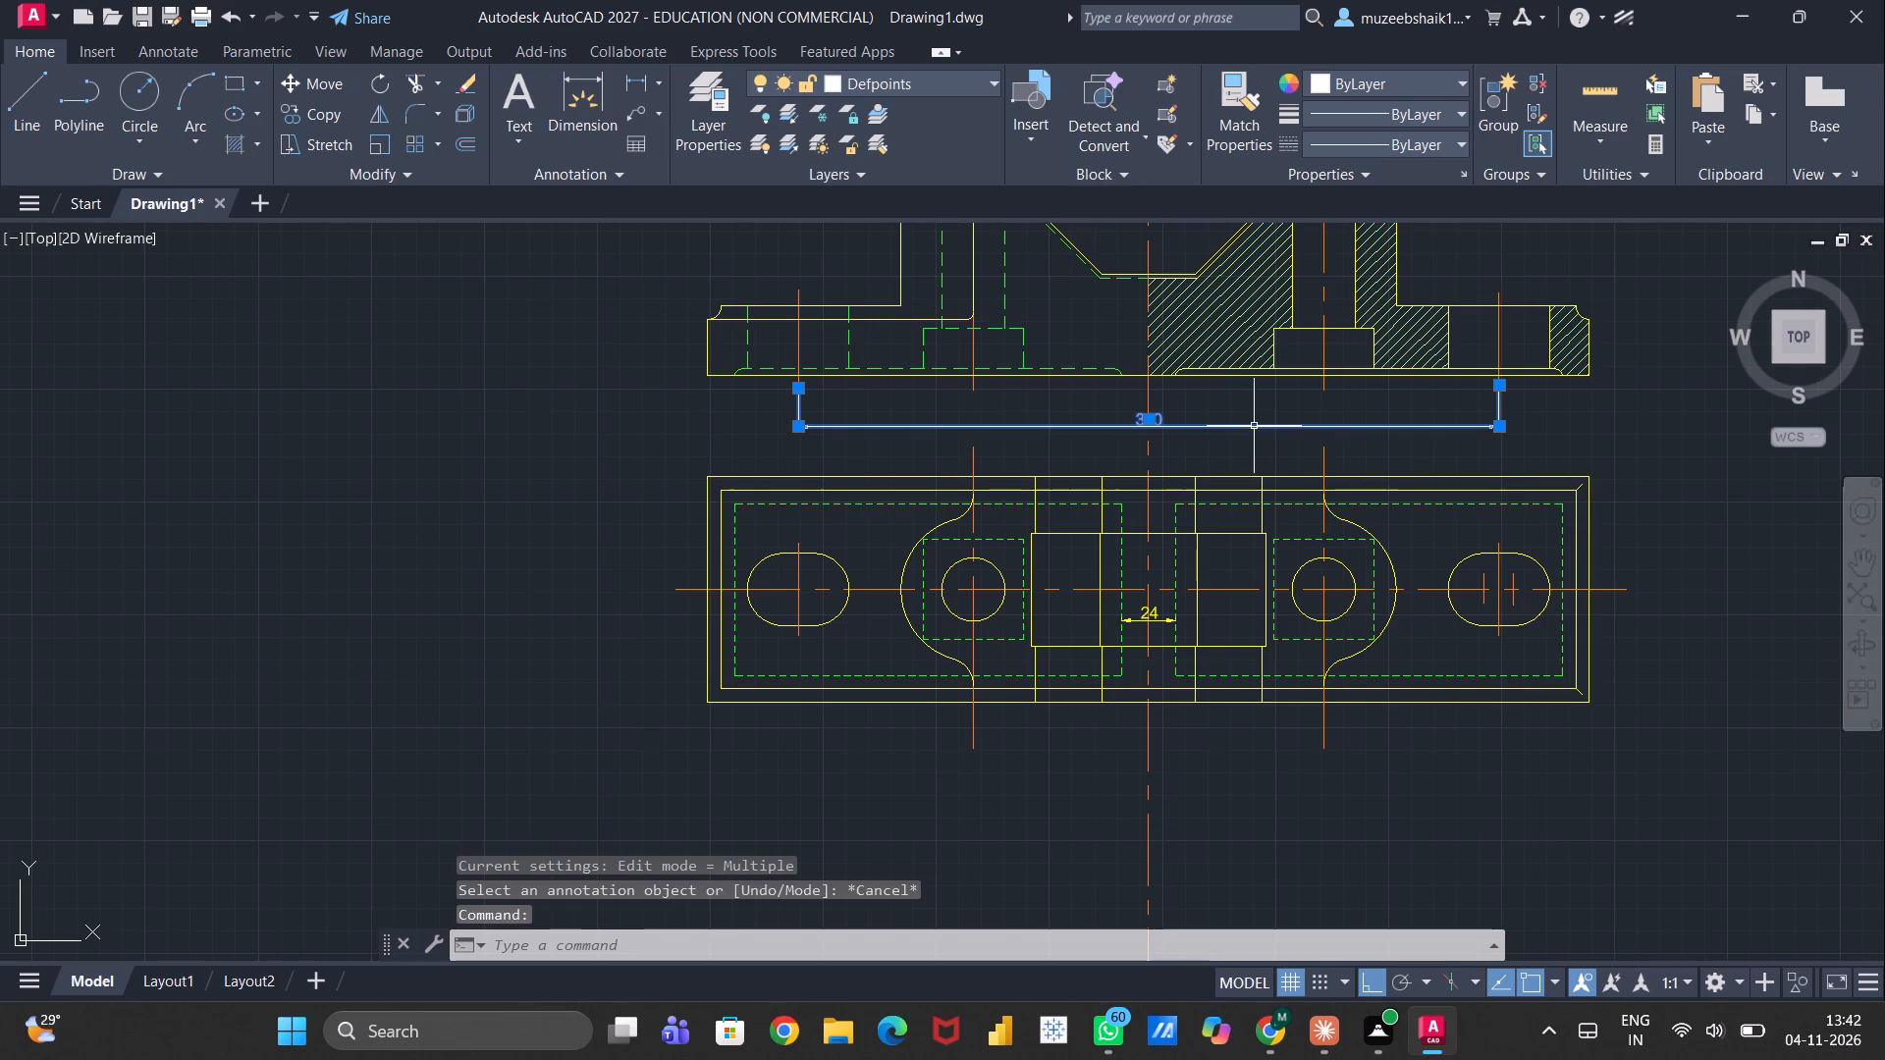
text(ma)
key(Return)
click(1163, 623)
key(Escape)
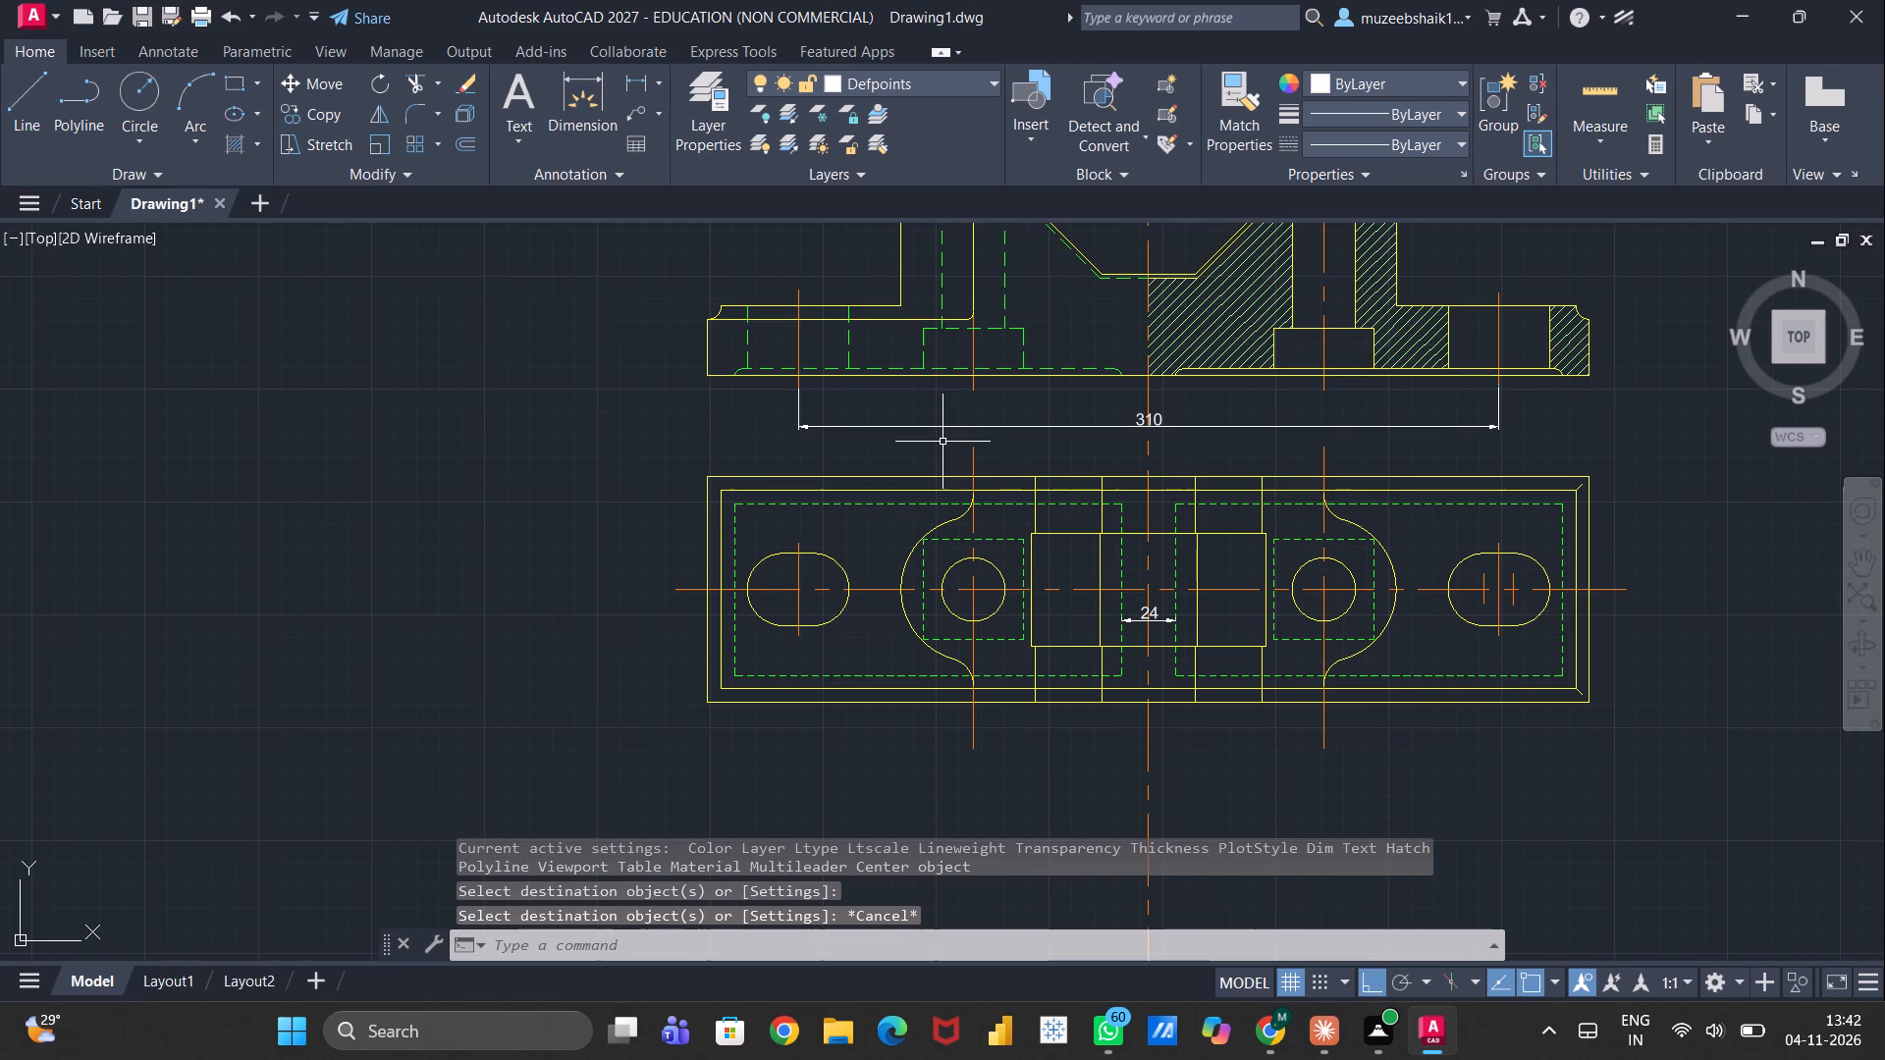
Dimension from the left slot centerline to the flange's left end, in line with the slot spacing dimension below the half-section view.
scroll(941, 442, up, 1)
scroll(941, 442, down, 2)
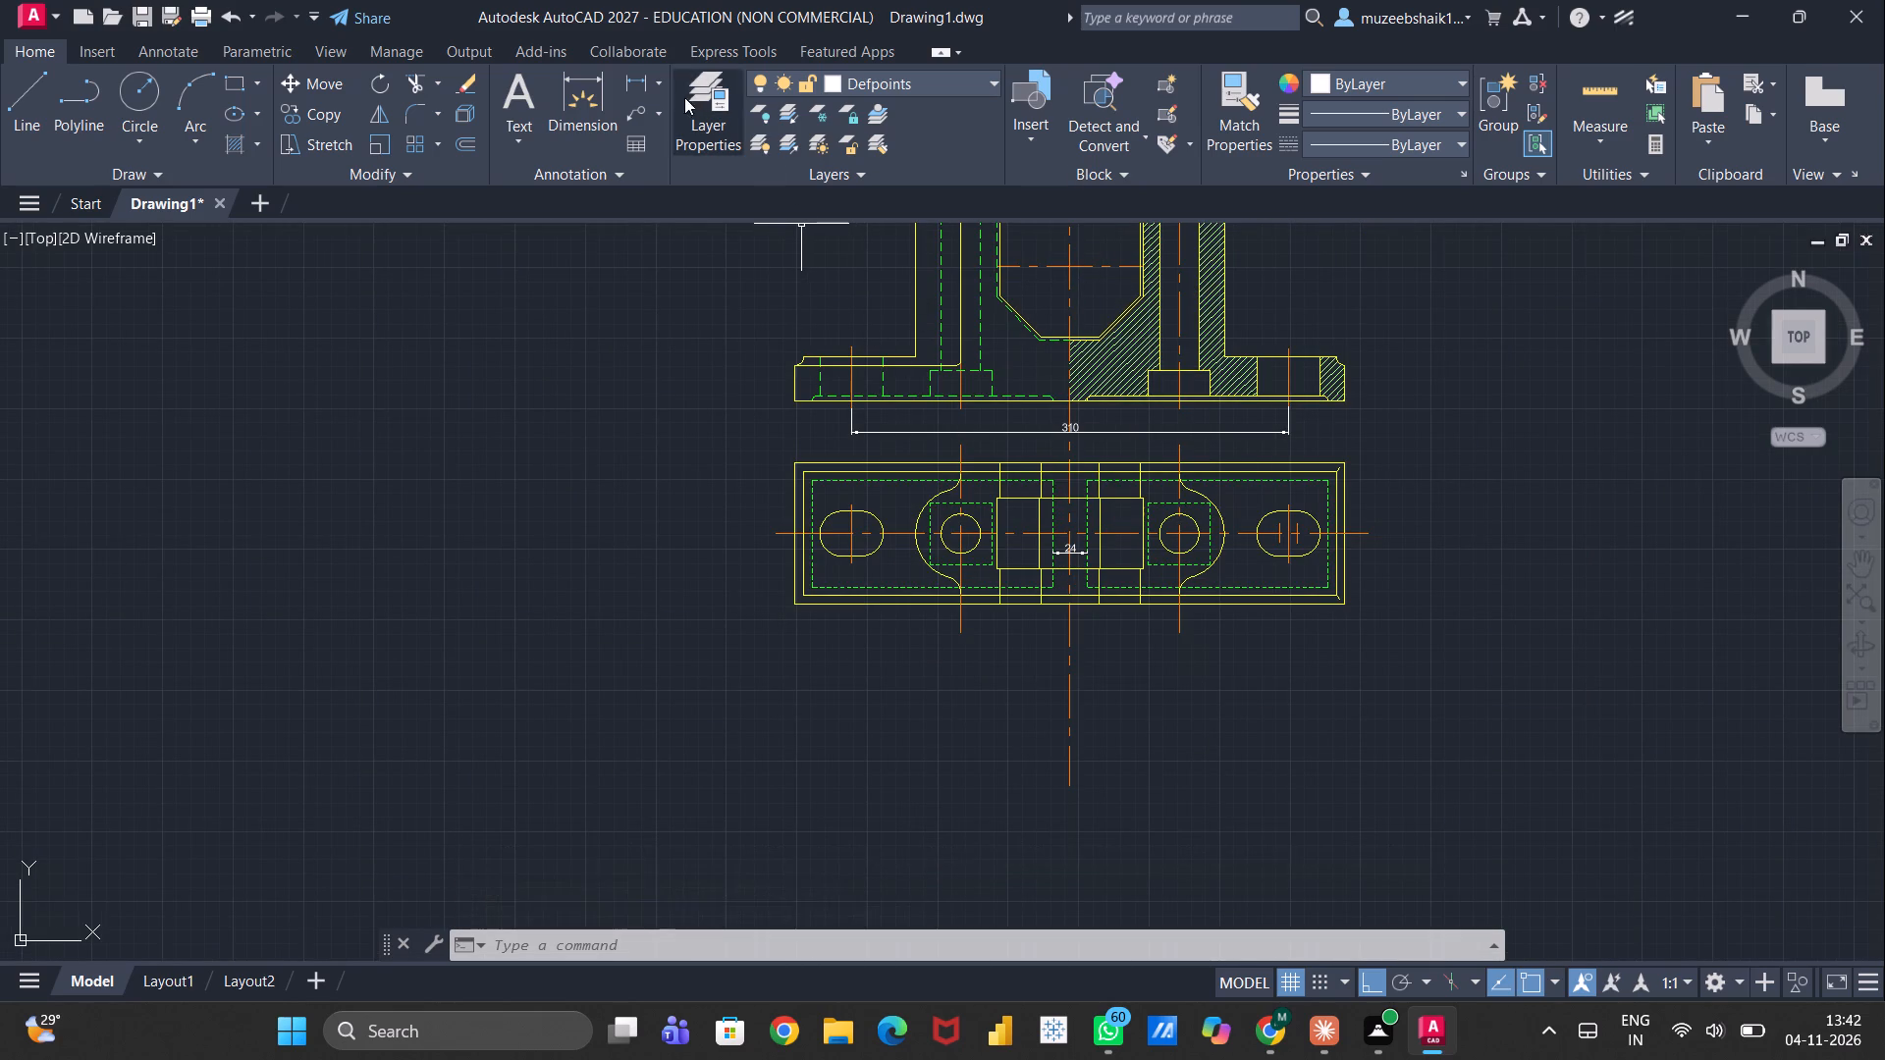
click(589, 102)
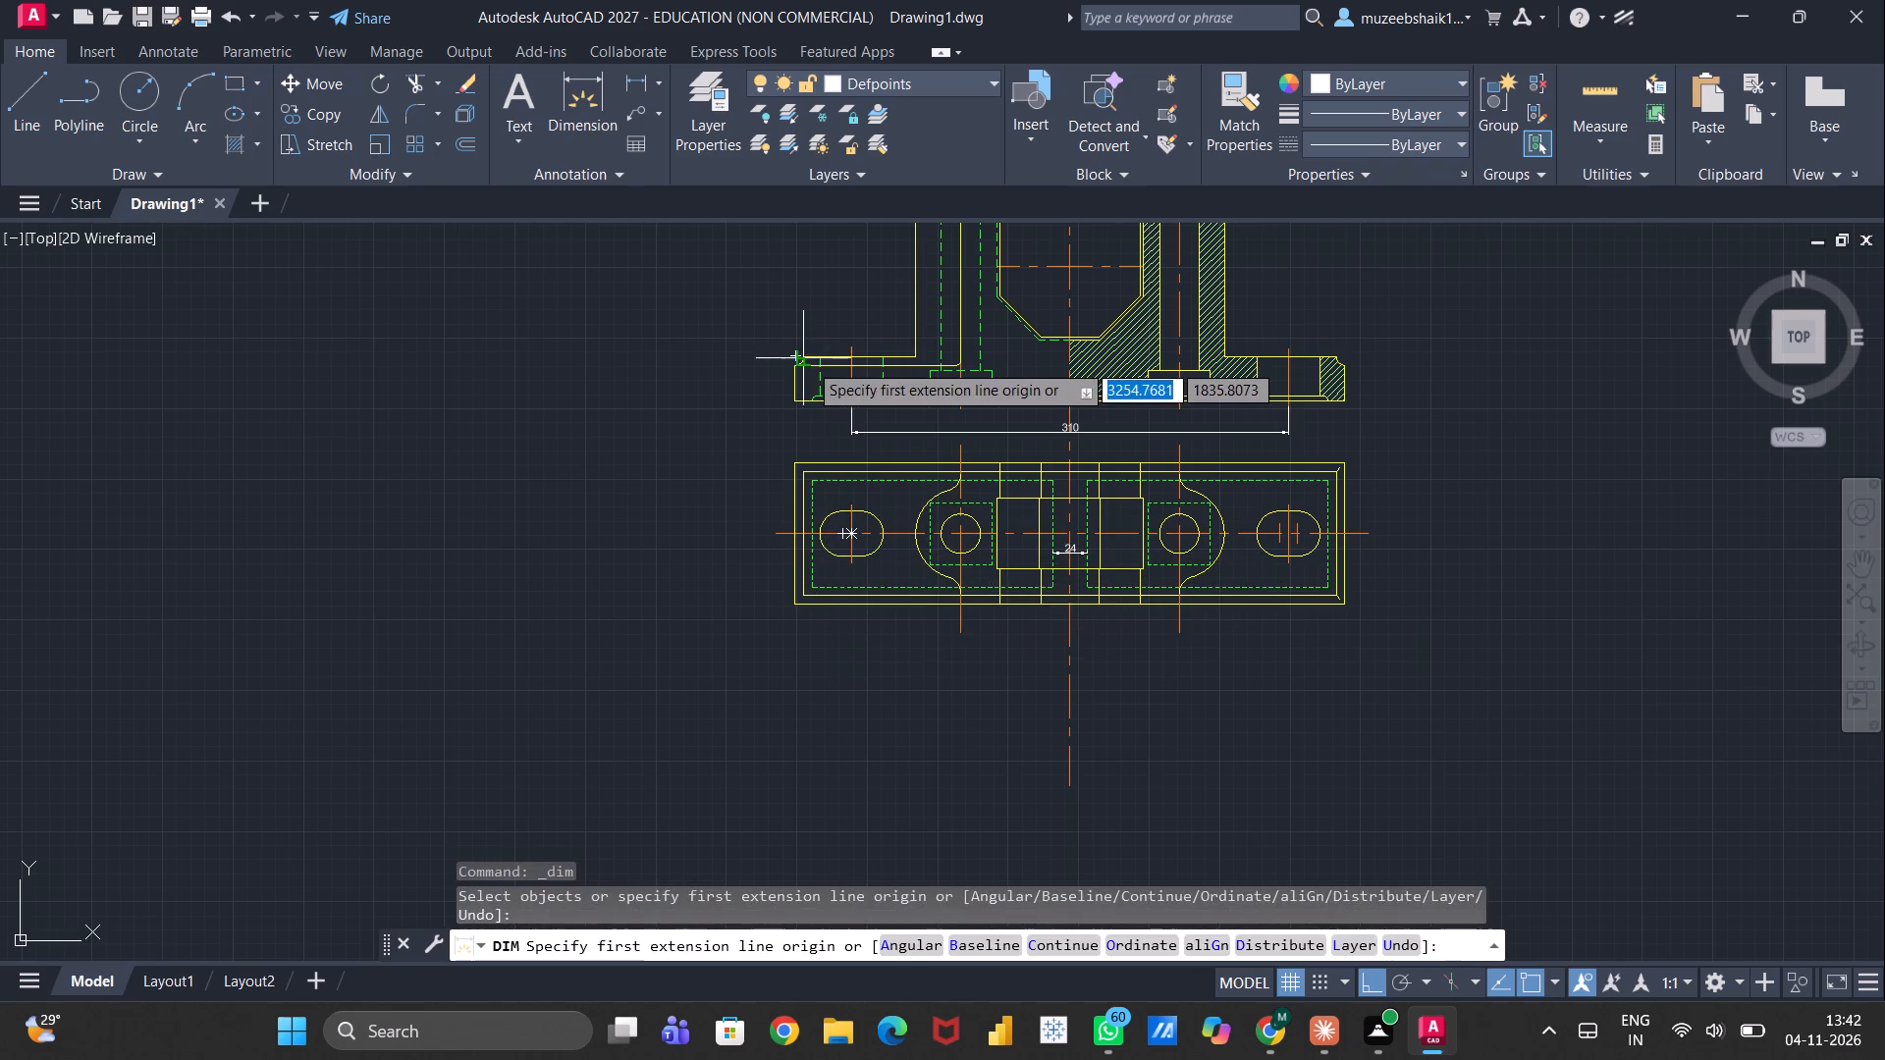
scroll(846, 435, up, 2)
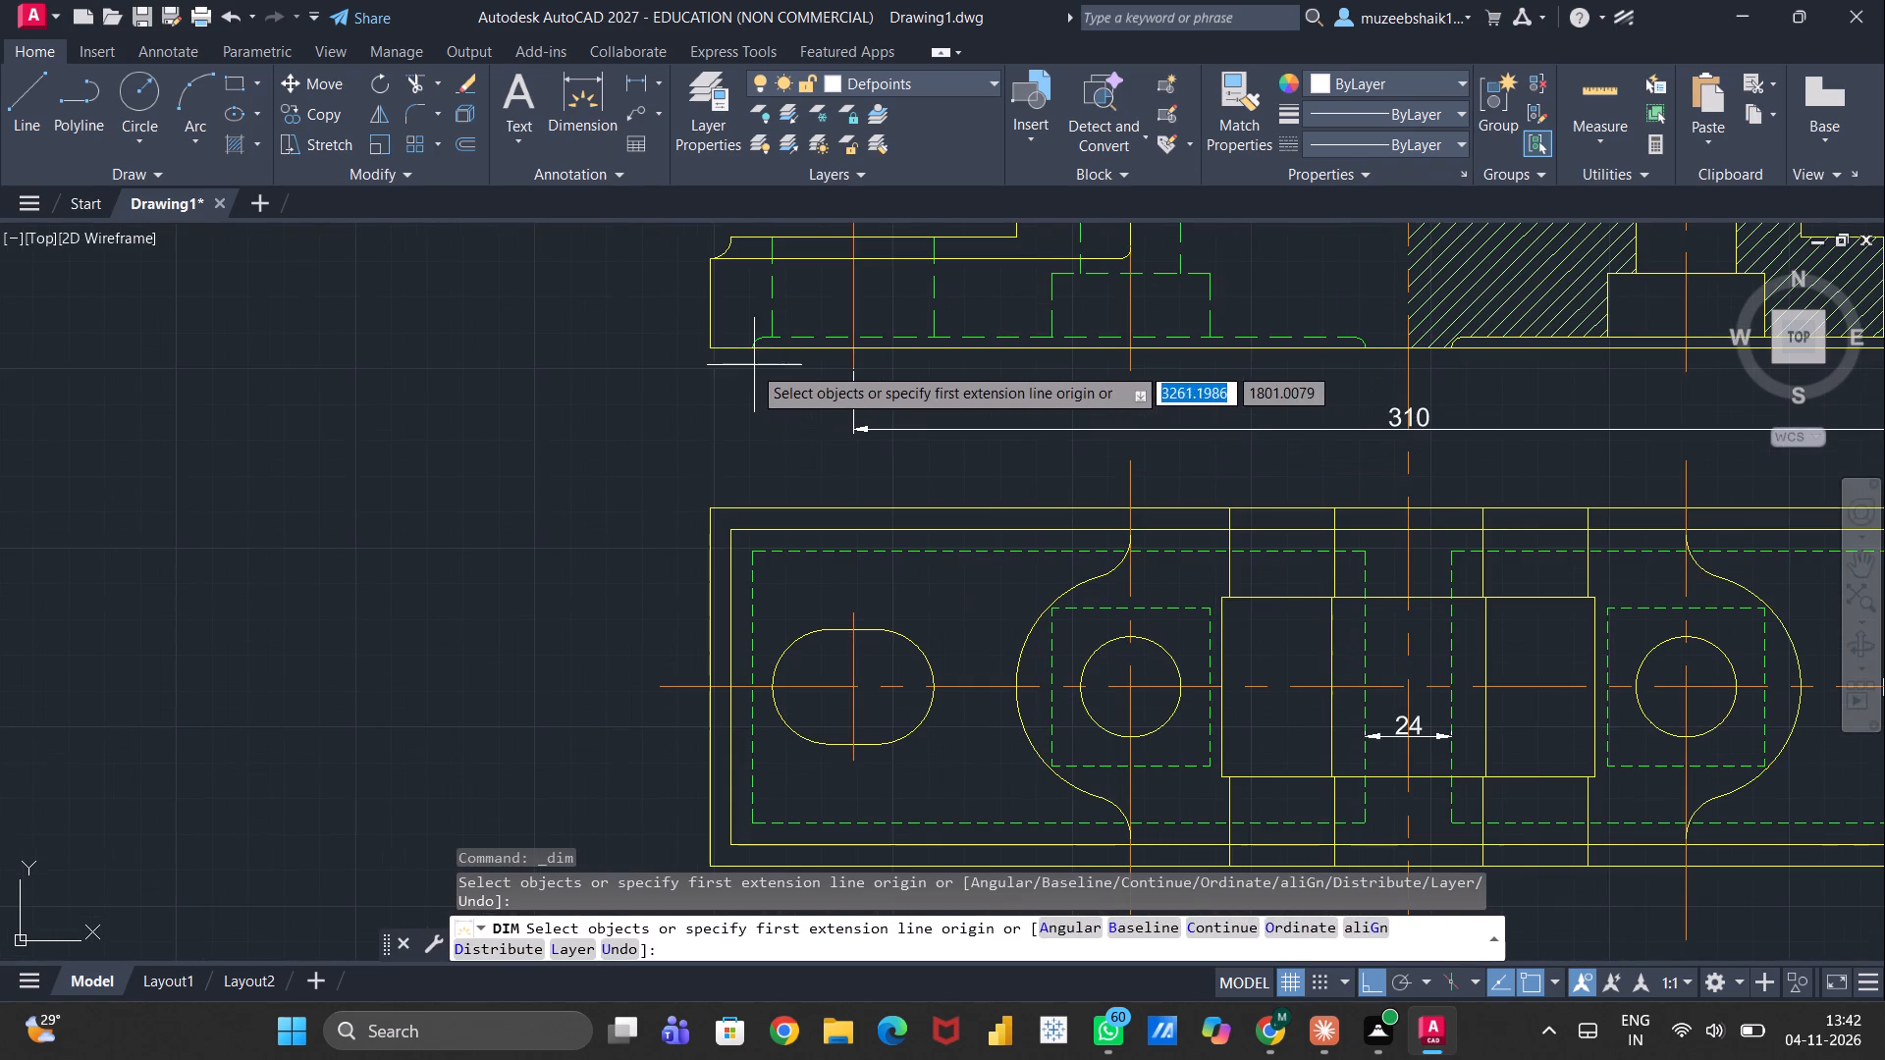
click(853, 364)
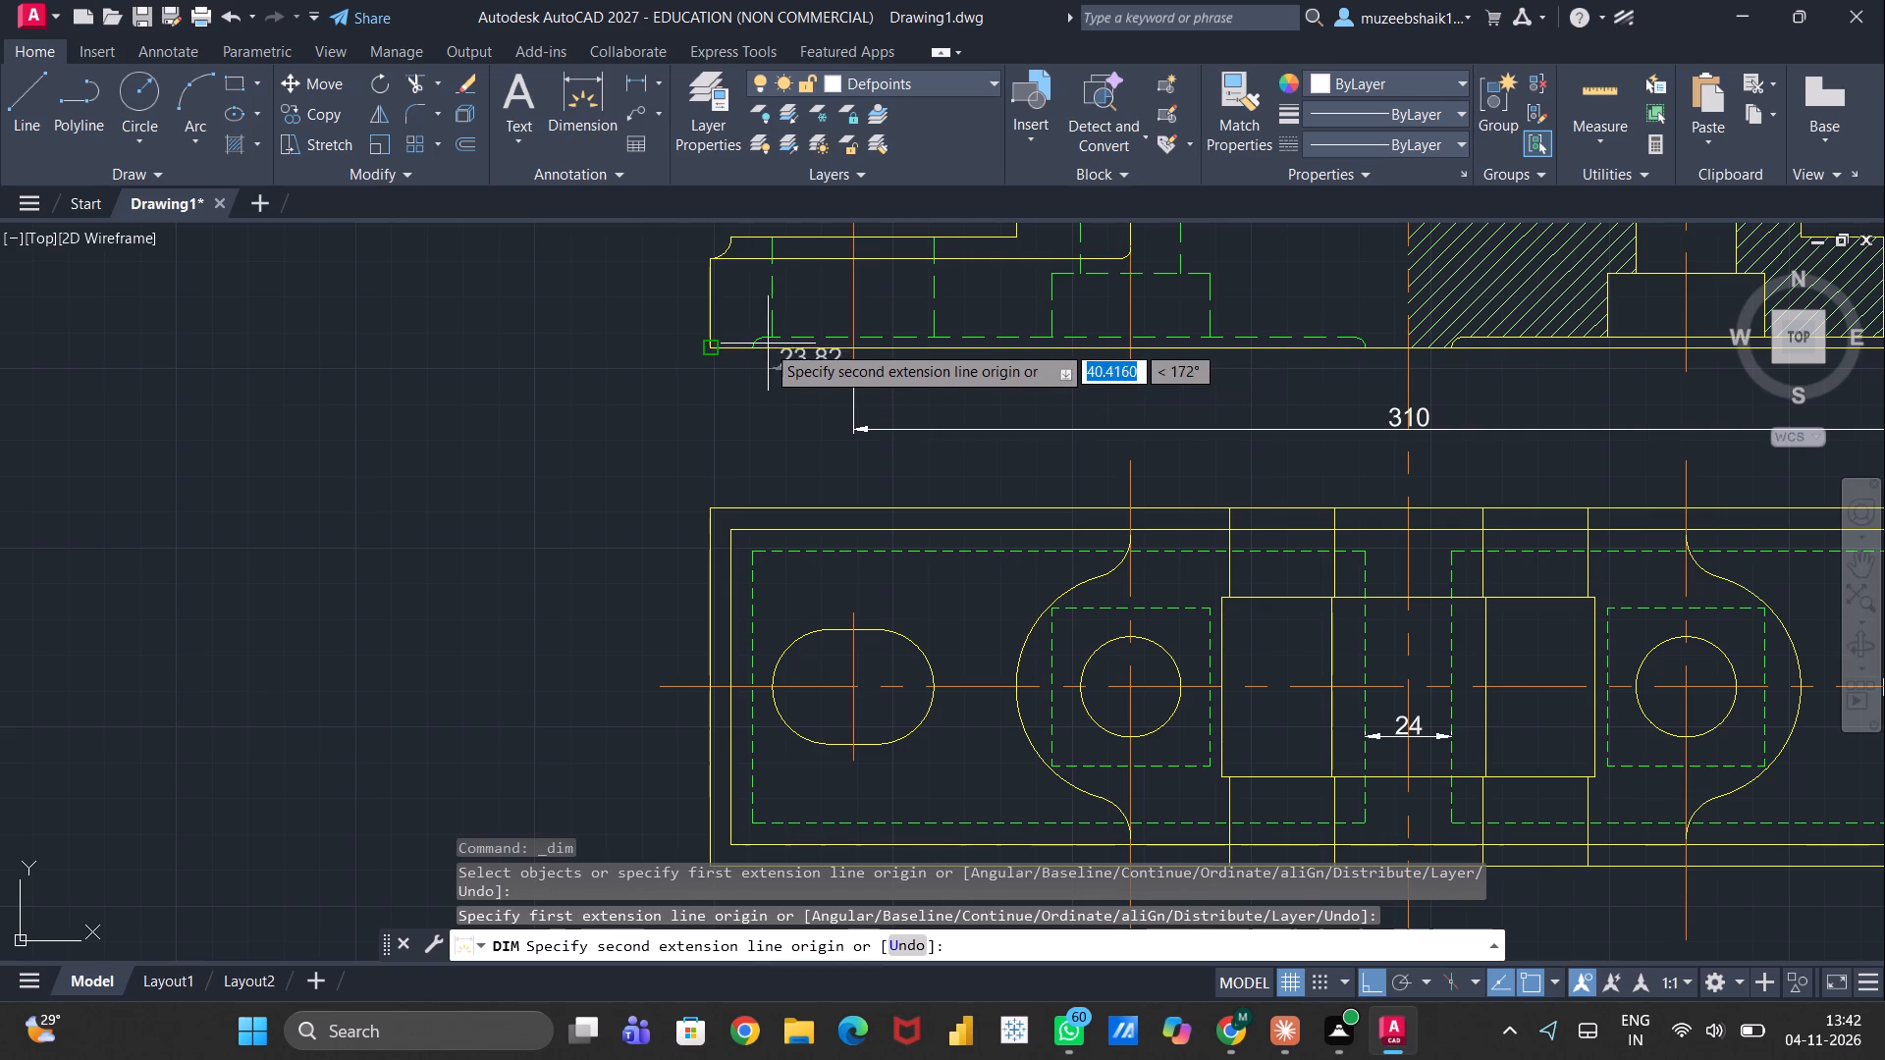
click(714, 346)
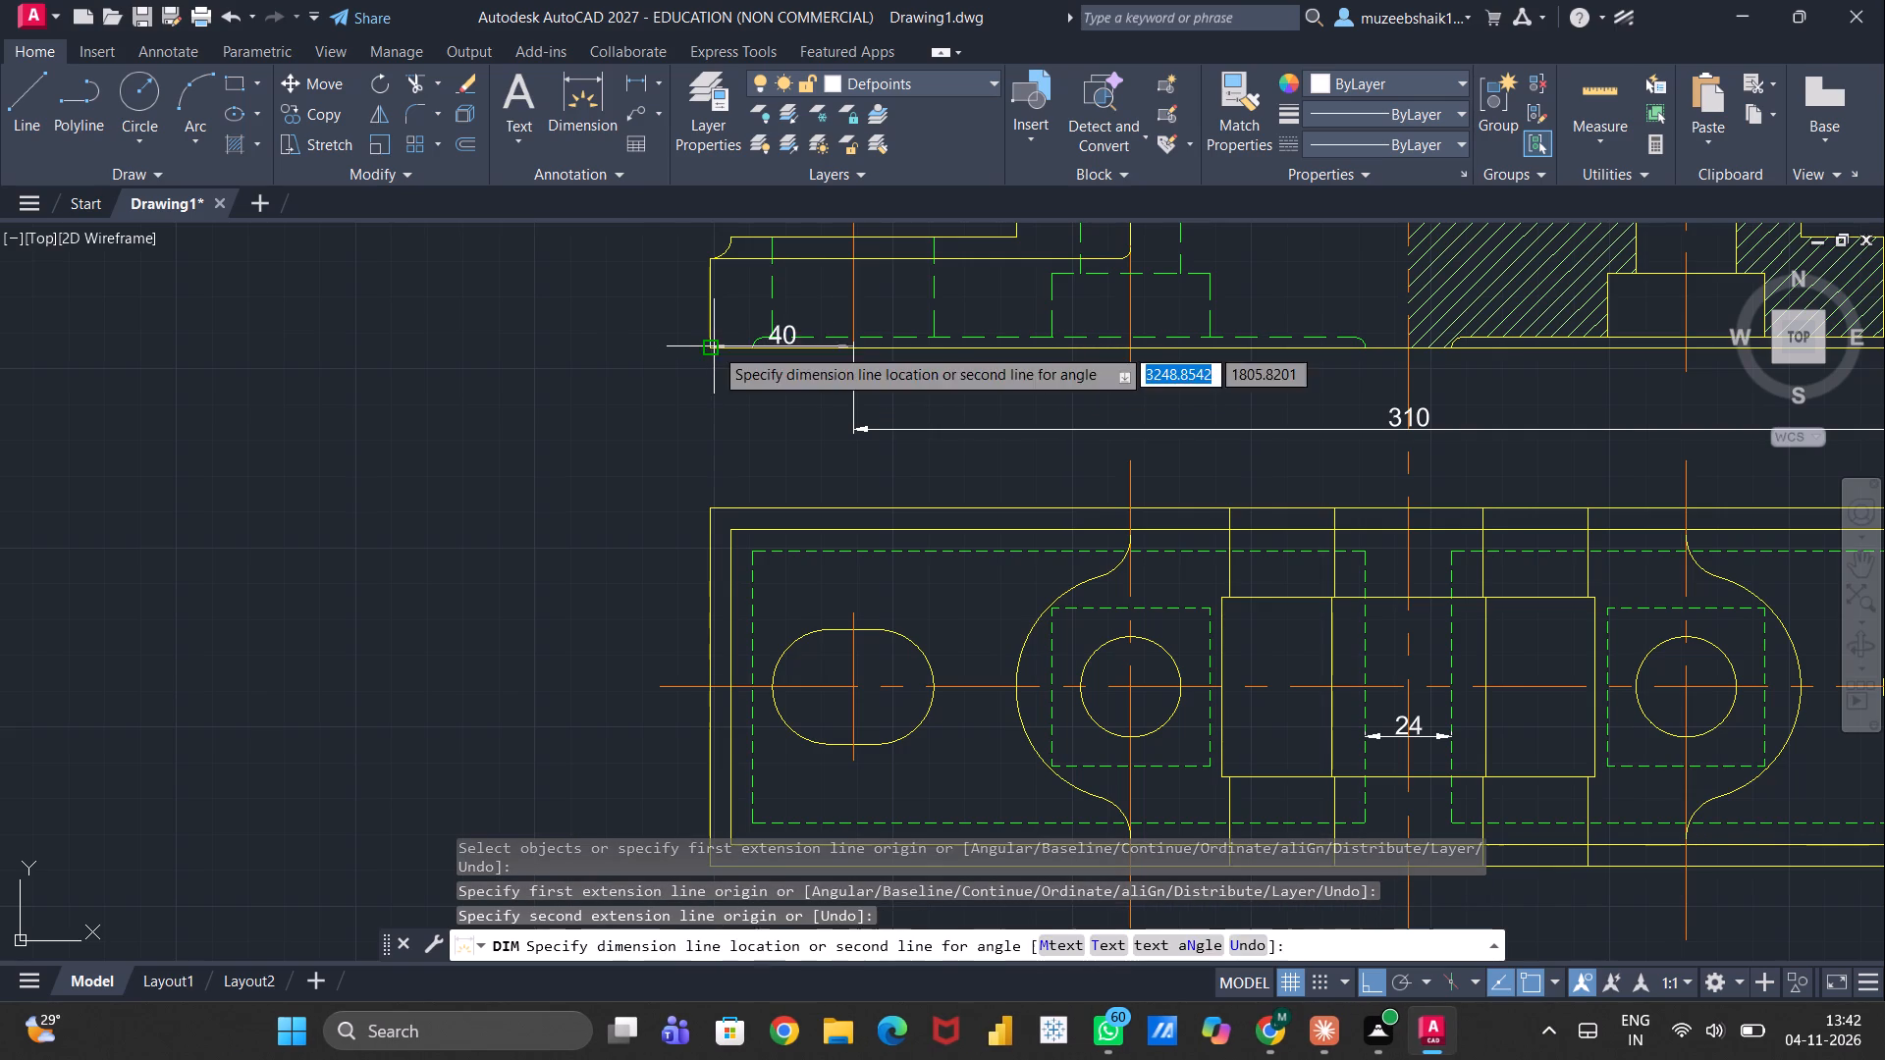
click(721, 428)
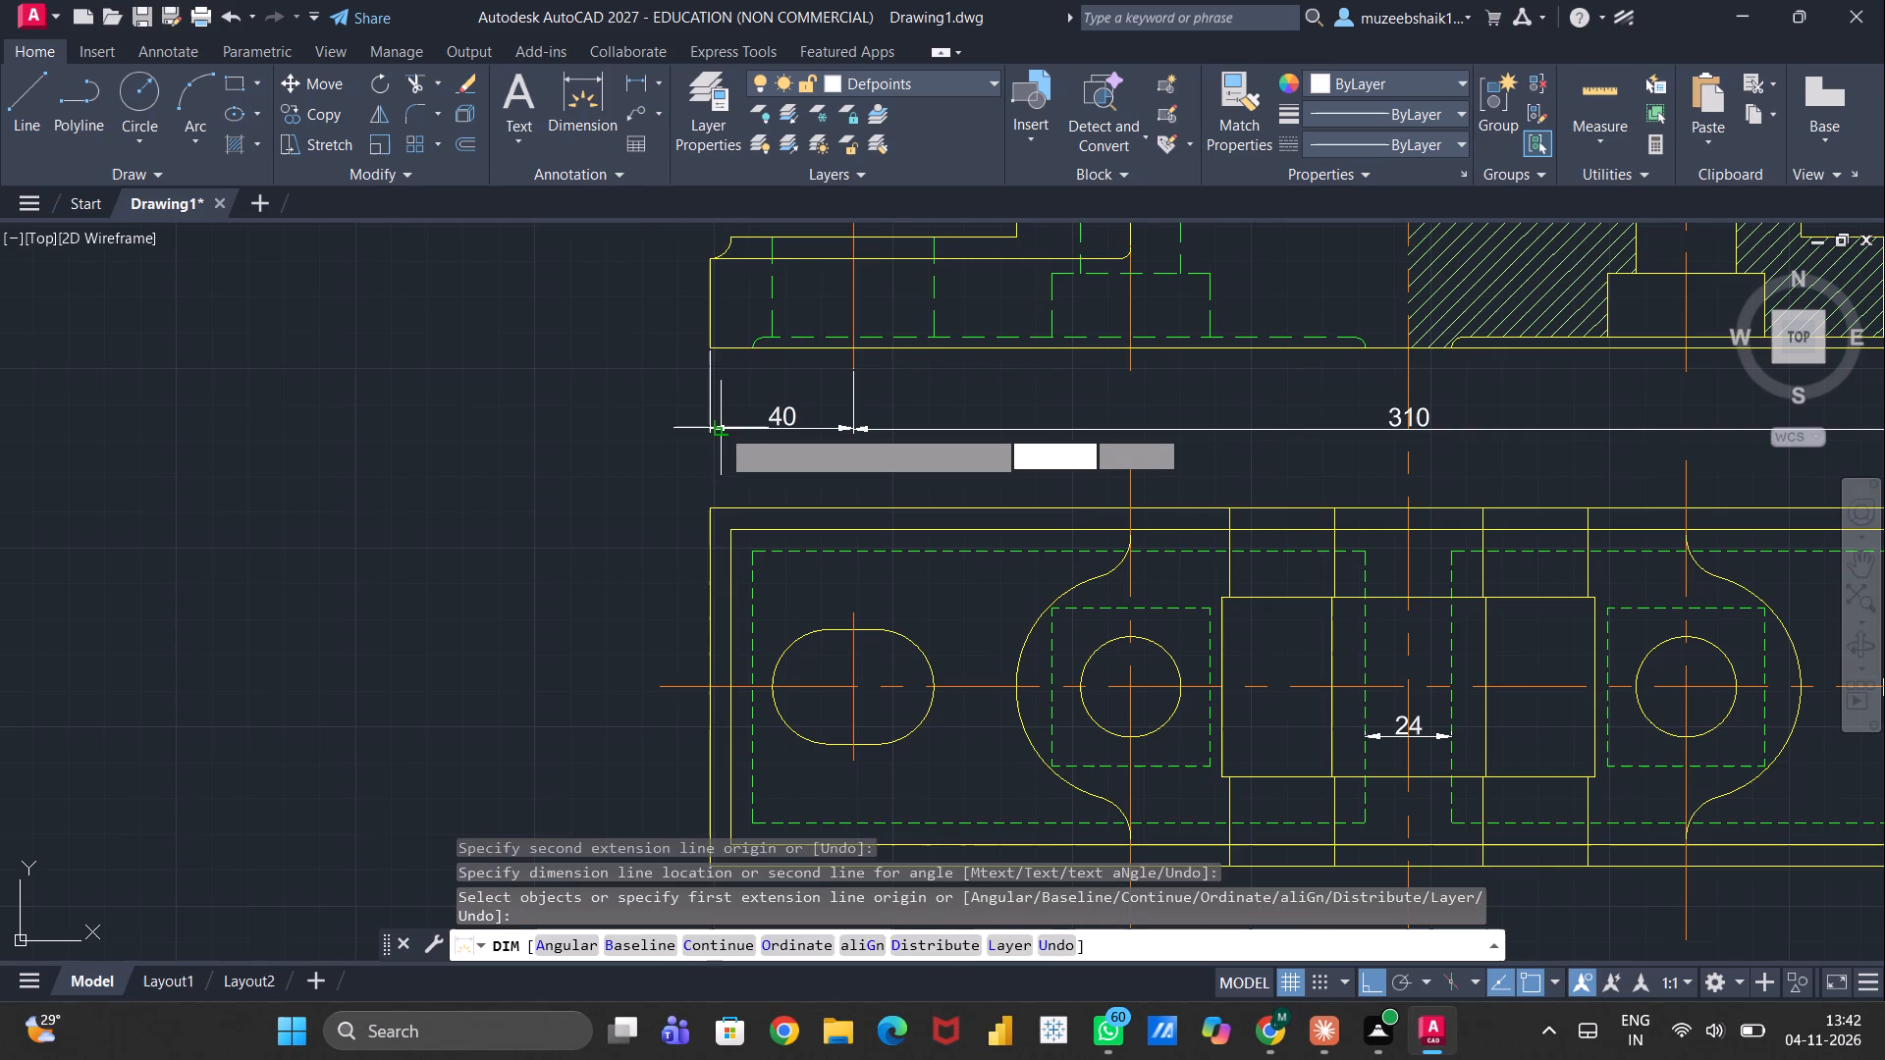
Dimension the straight vertical edge at the flange's left end from the base to the corner arc, placing it outside the view.
click(708, 346)
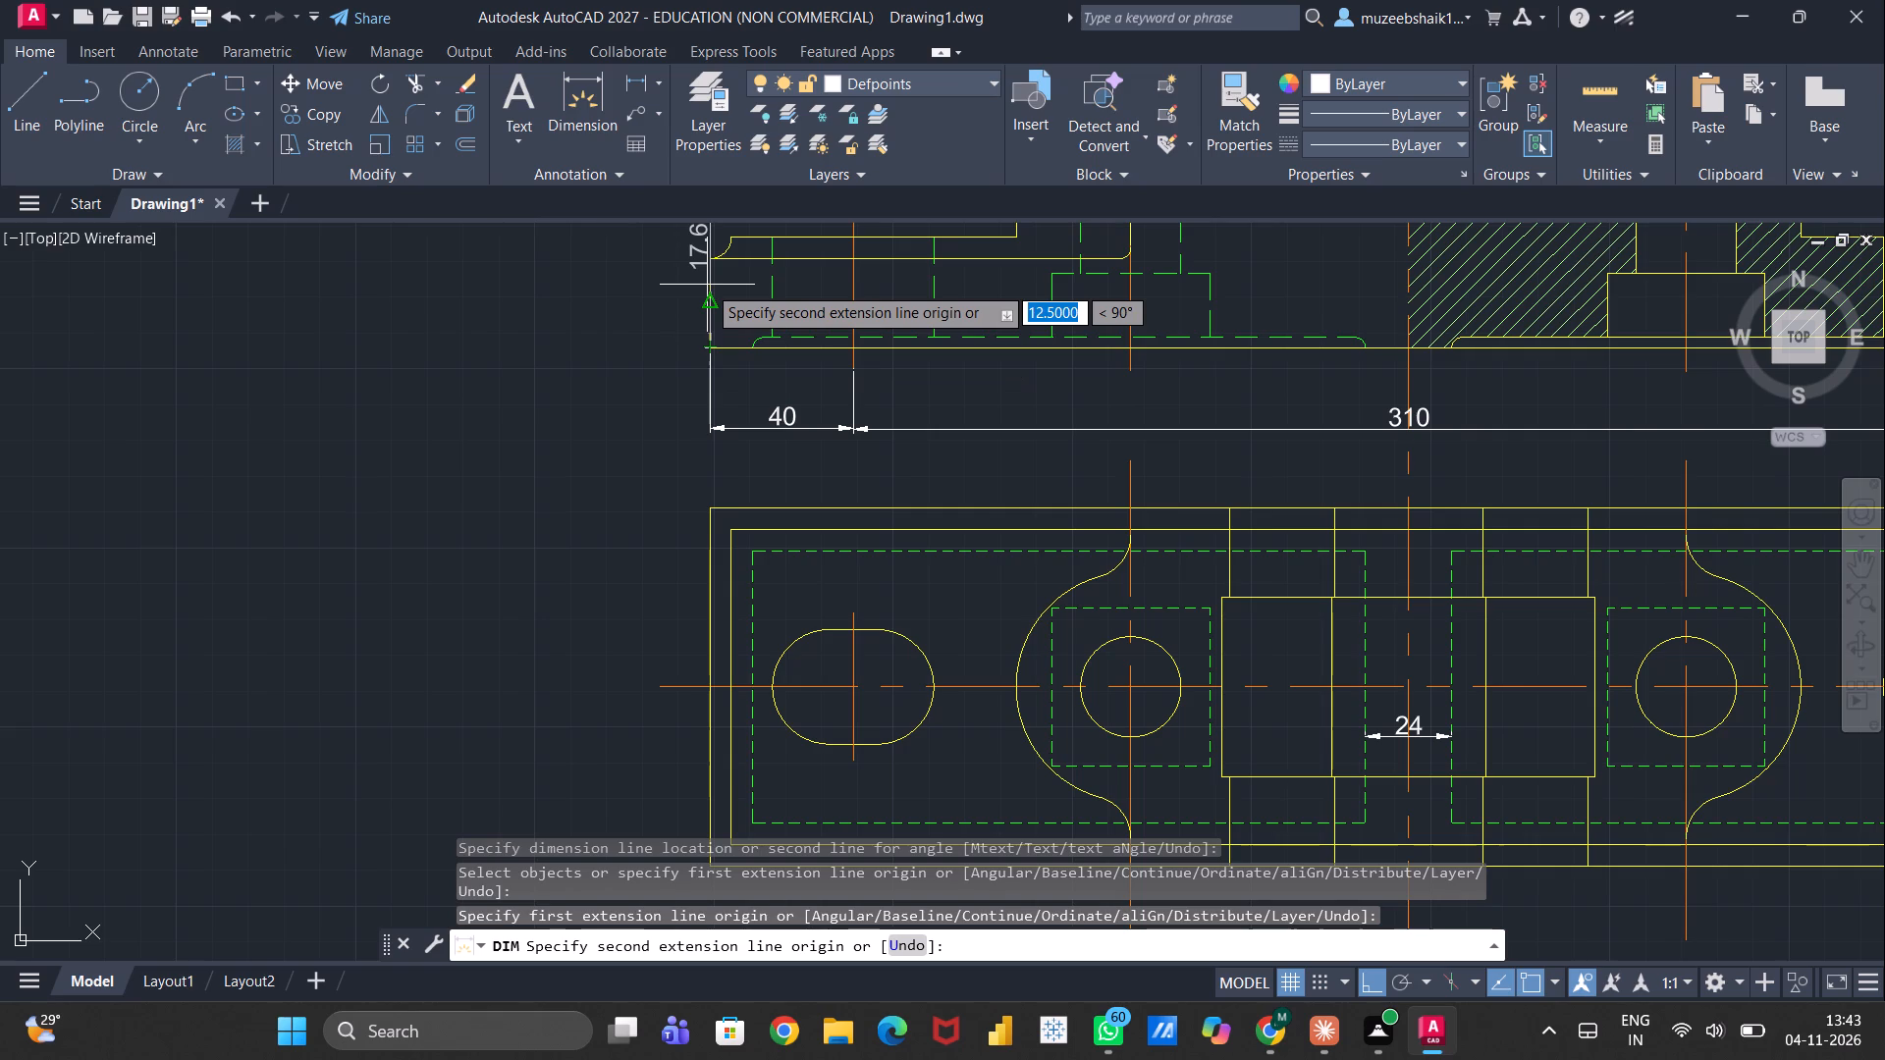
click(709, 257)
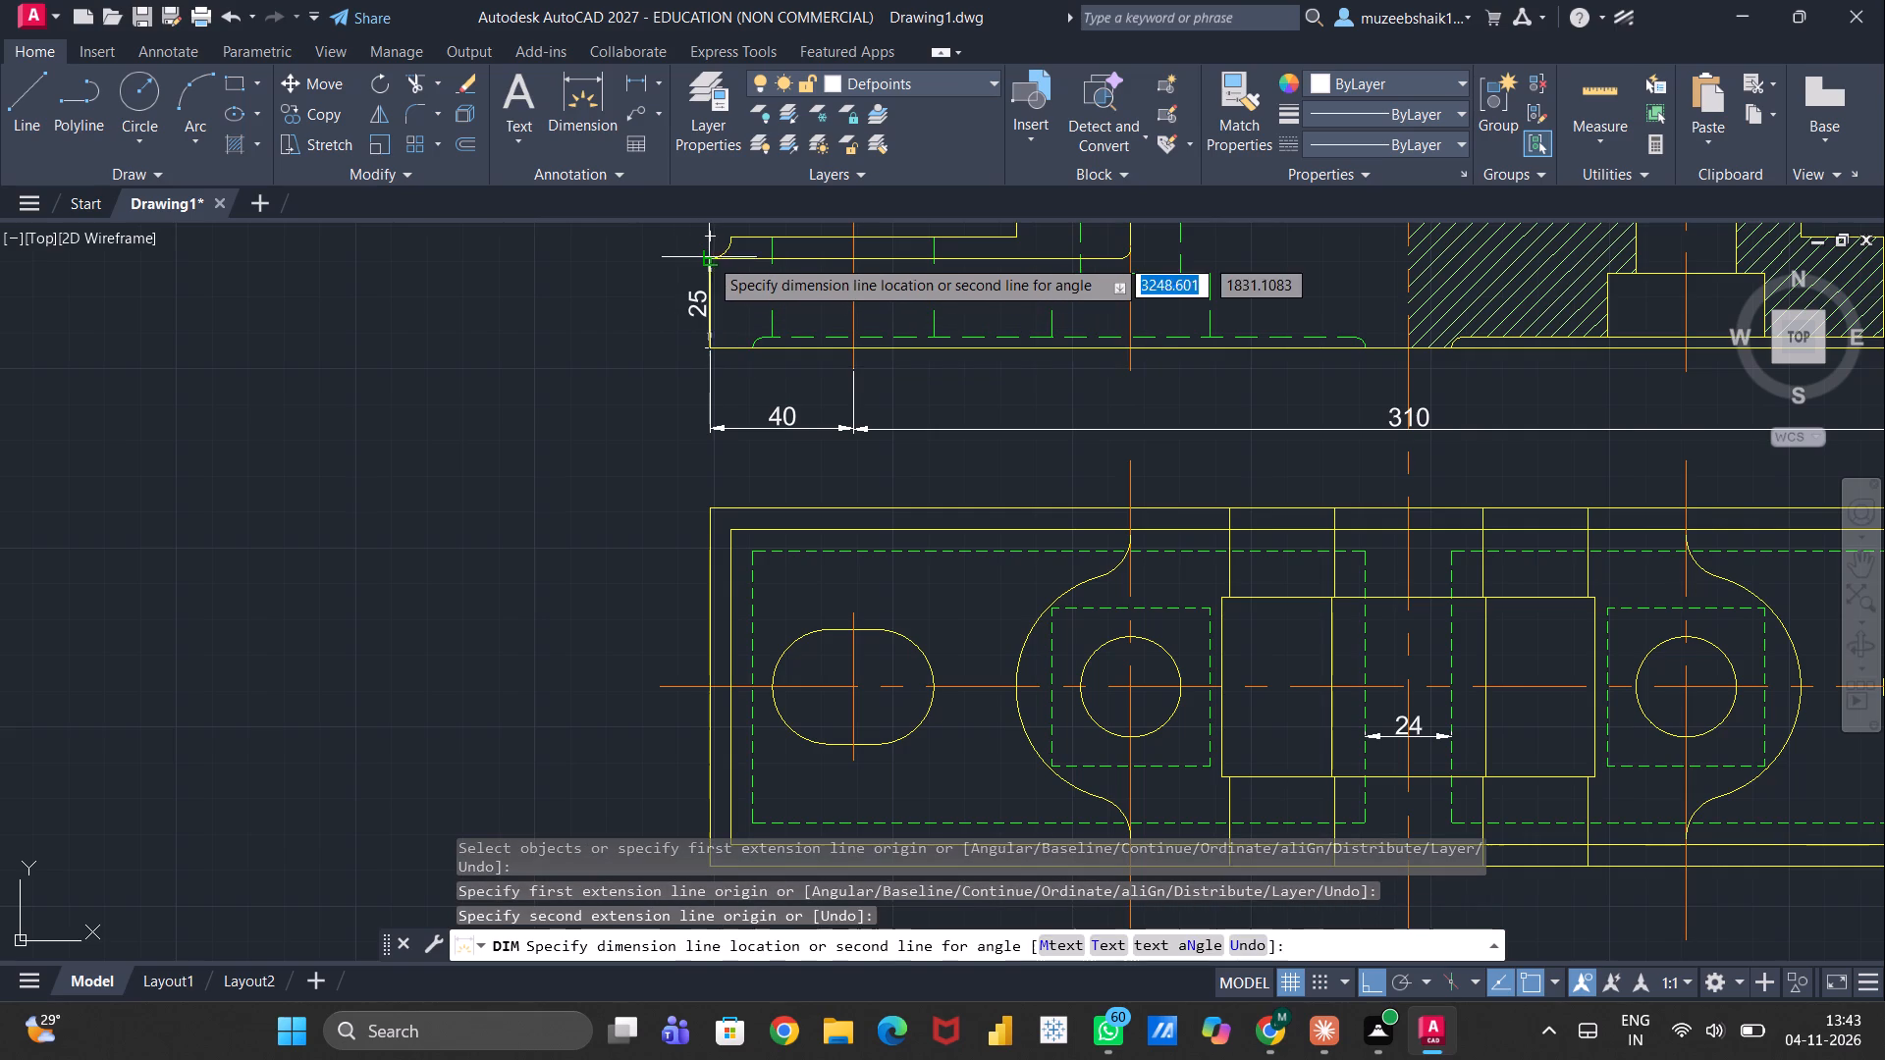
click(599, 253)
Dimension the height of the arc at the flange's upper-left corner, placing it just above the flange end-edge dimension.
middle_drag(660, 291, 652, 533)
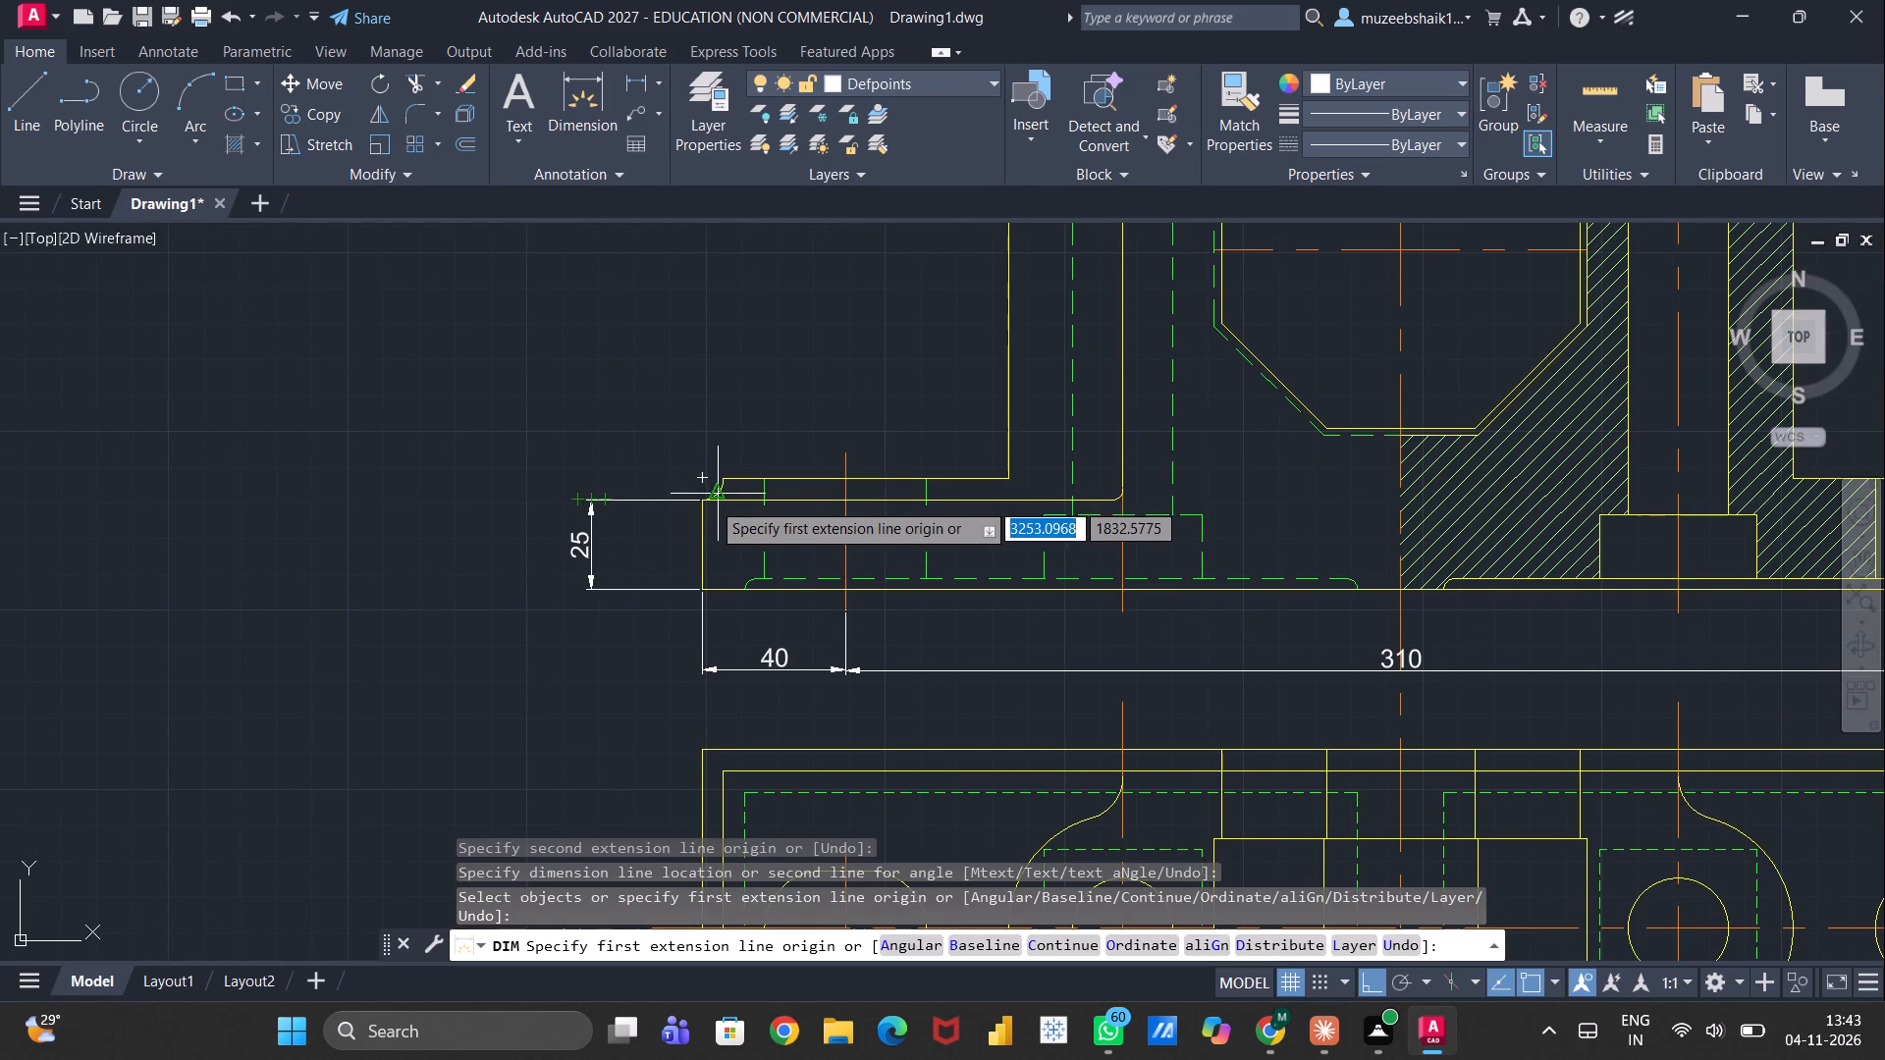
click(703, 501)
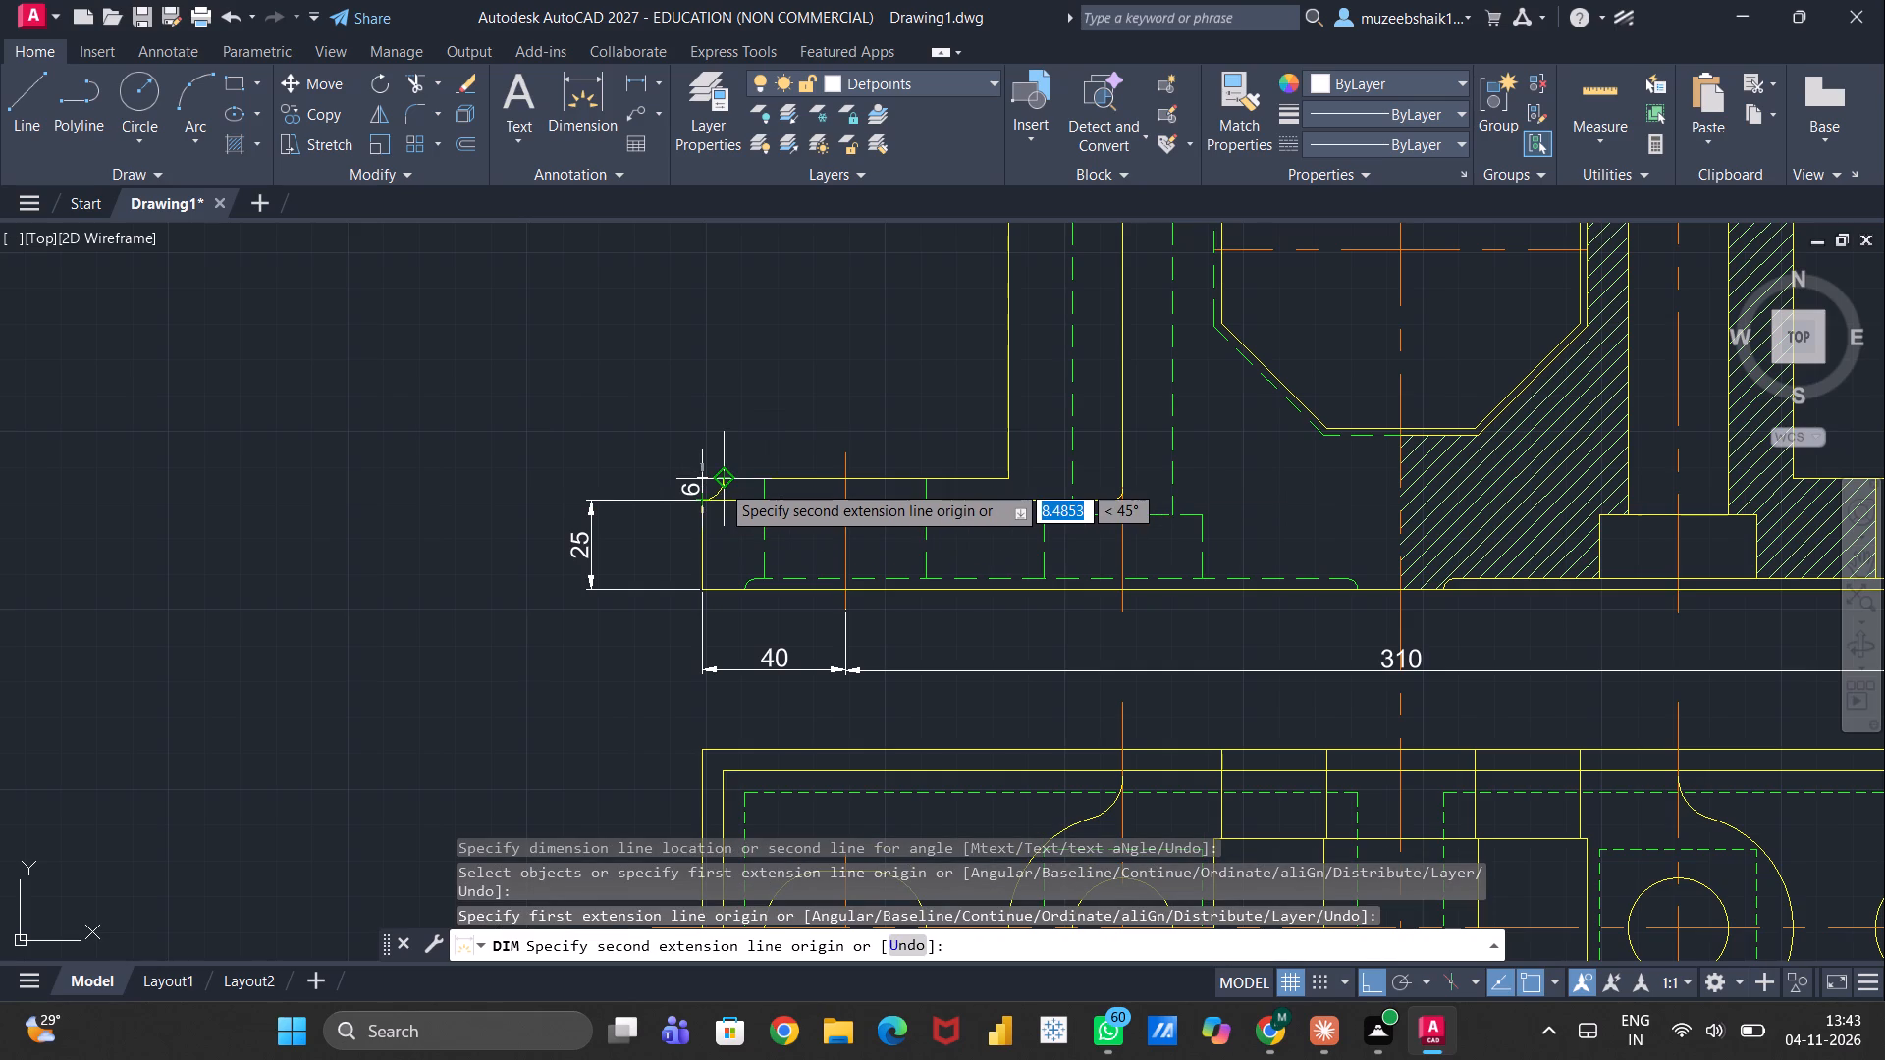
click(721, 483)
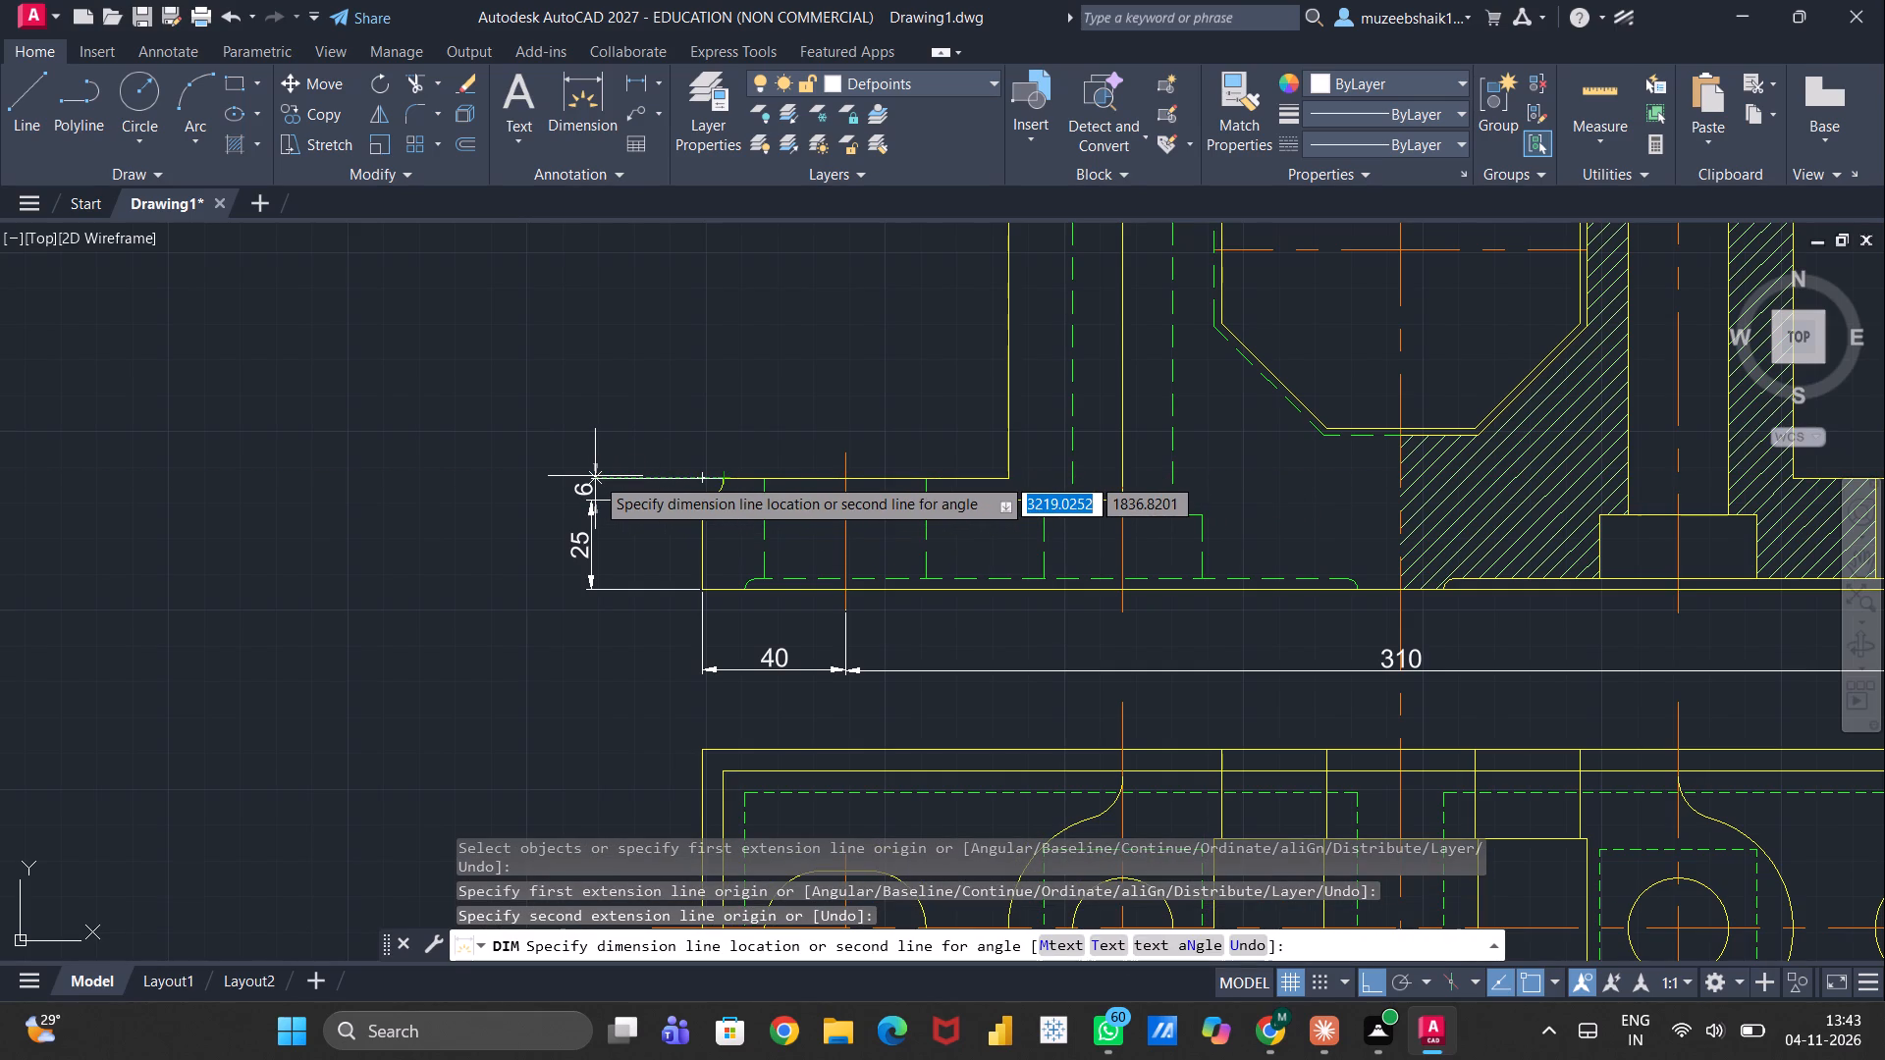
click(608, 476)
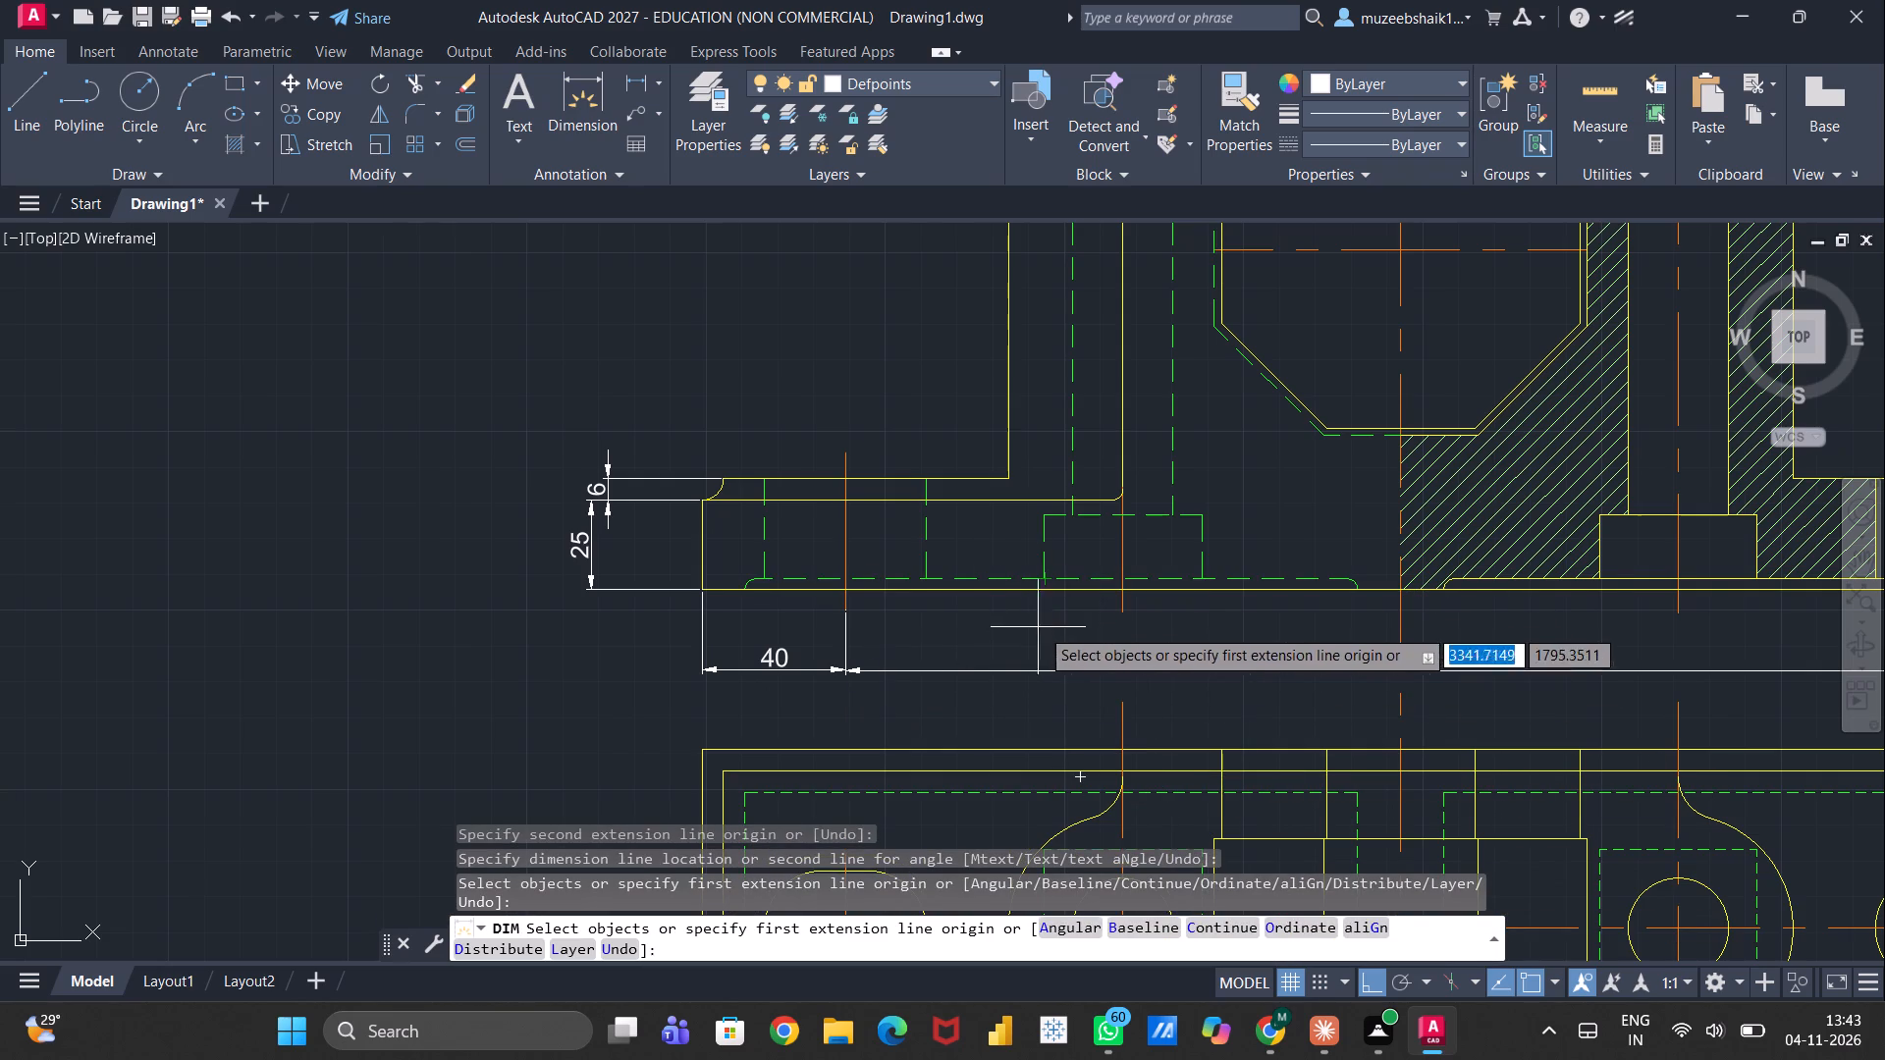
middle_drag(1248, 482, 815, 609)
scroll(839, 615, down, 1)
scroll(834, 614, up, 1)
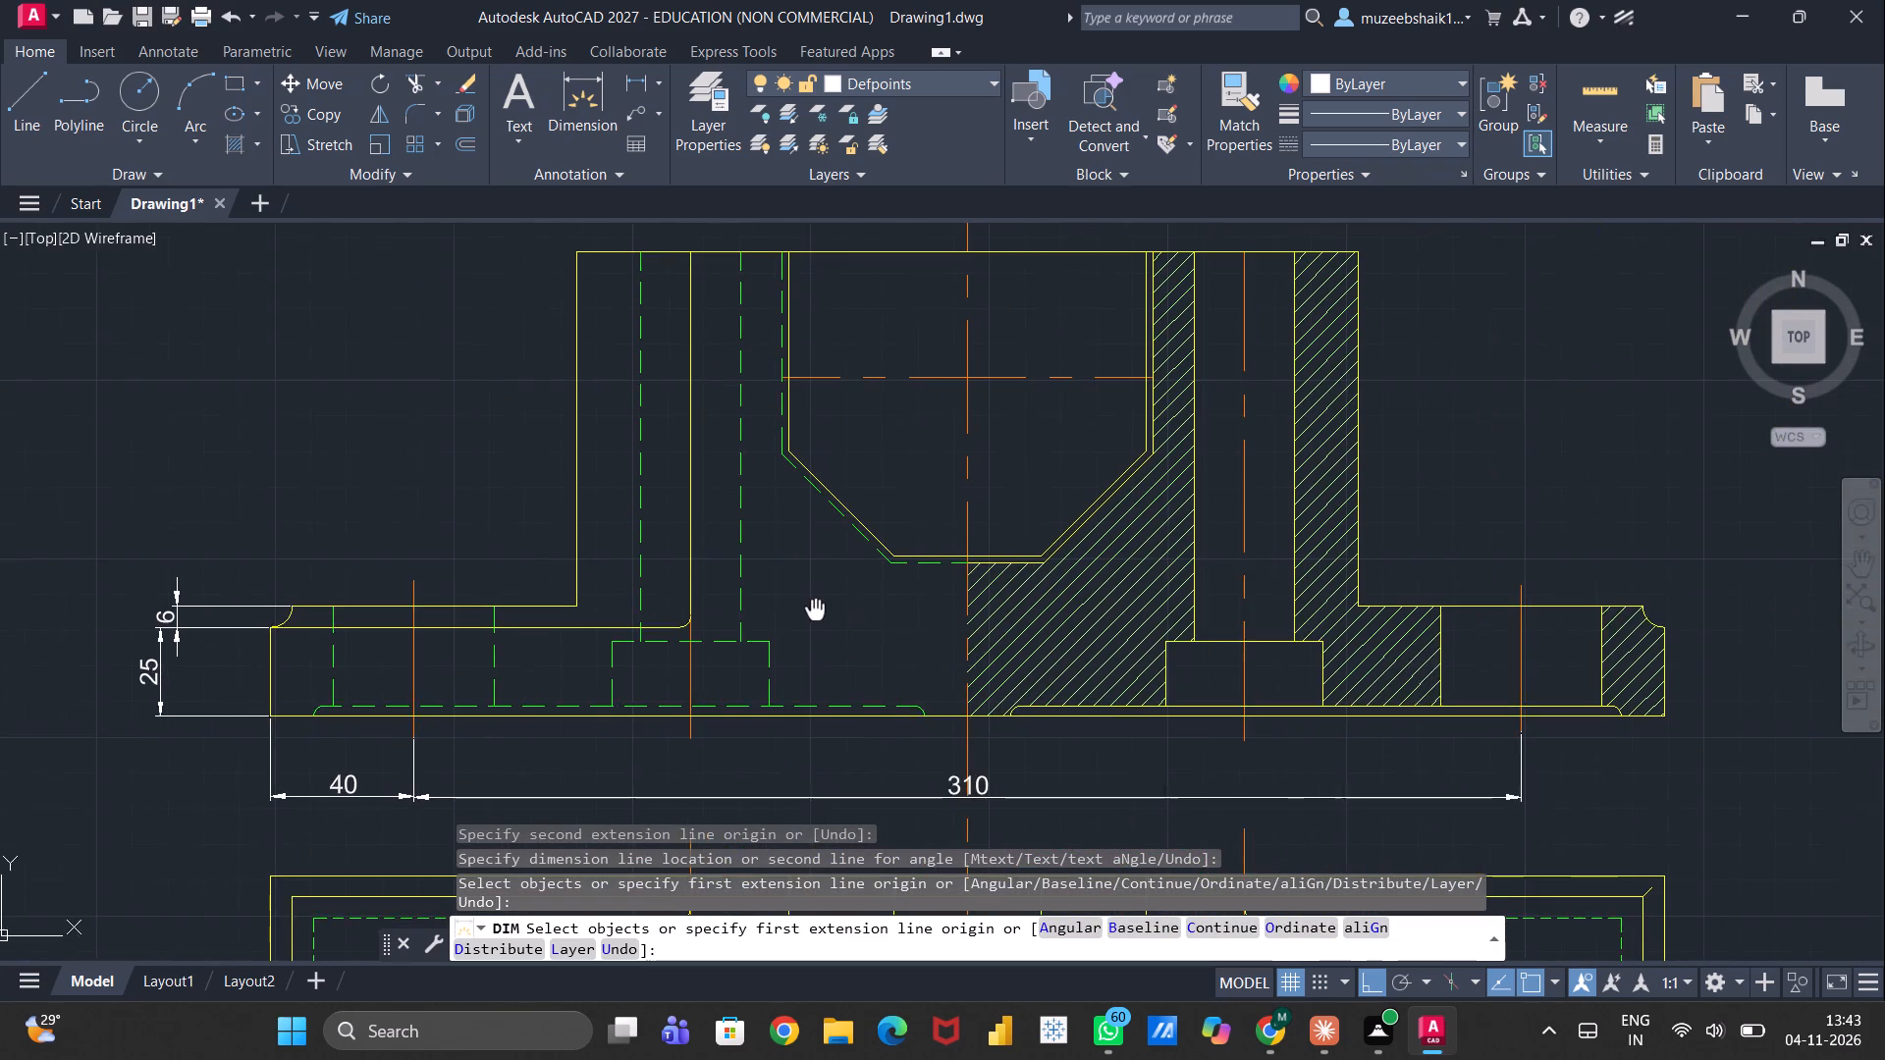
middle_drag(815, 609, 813, 660)
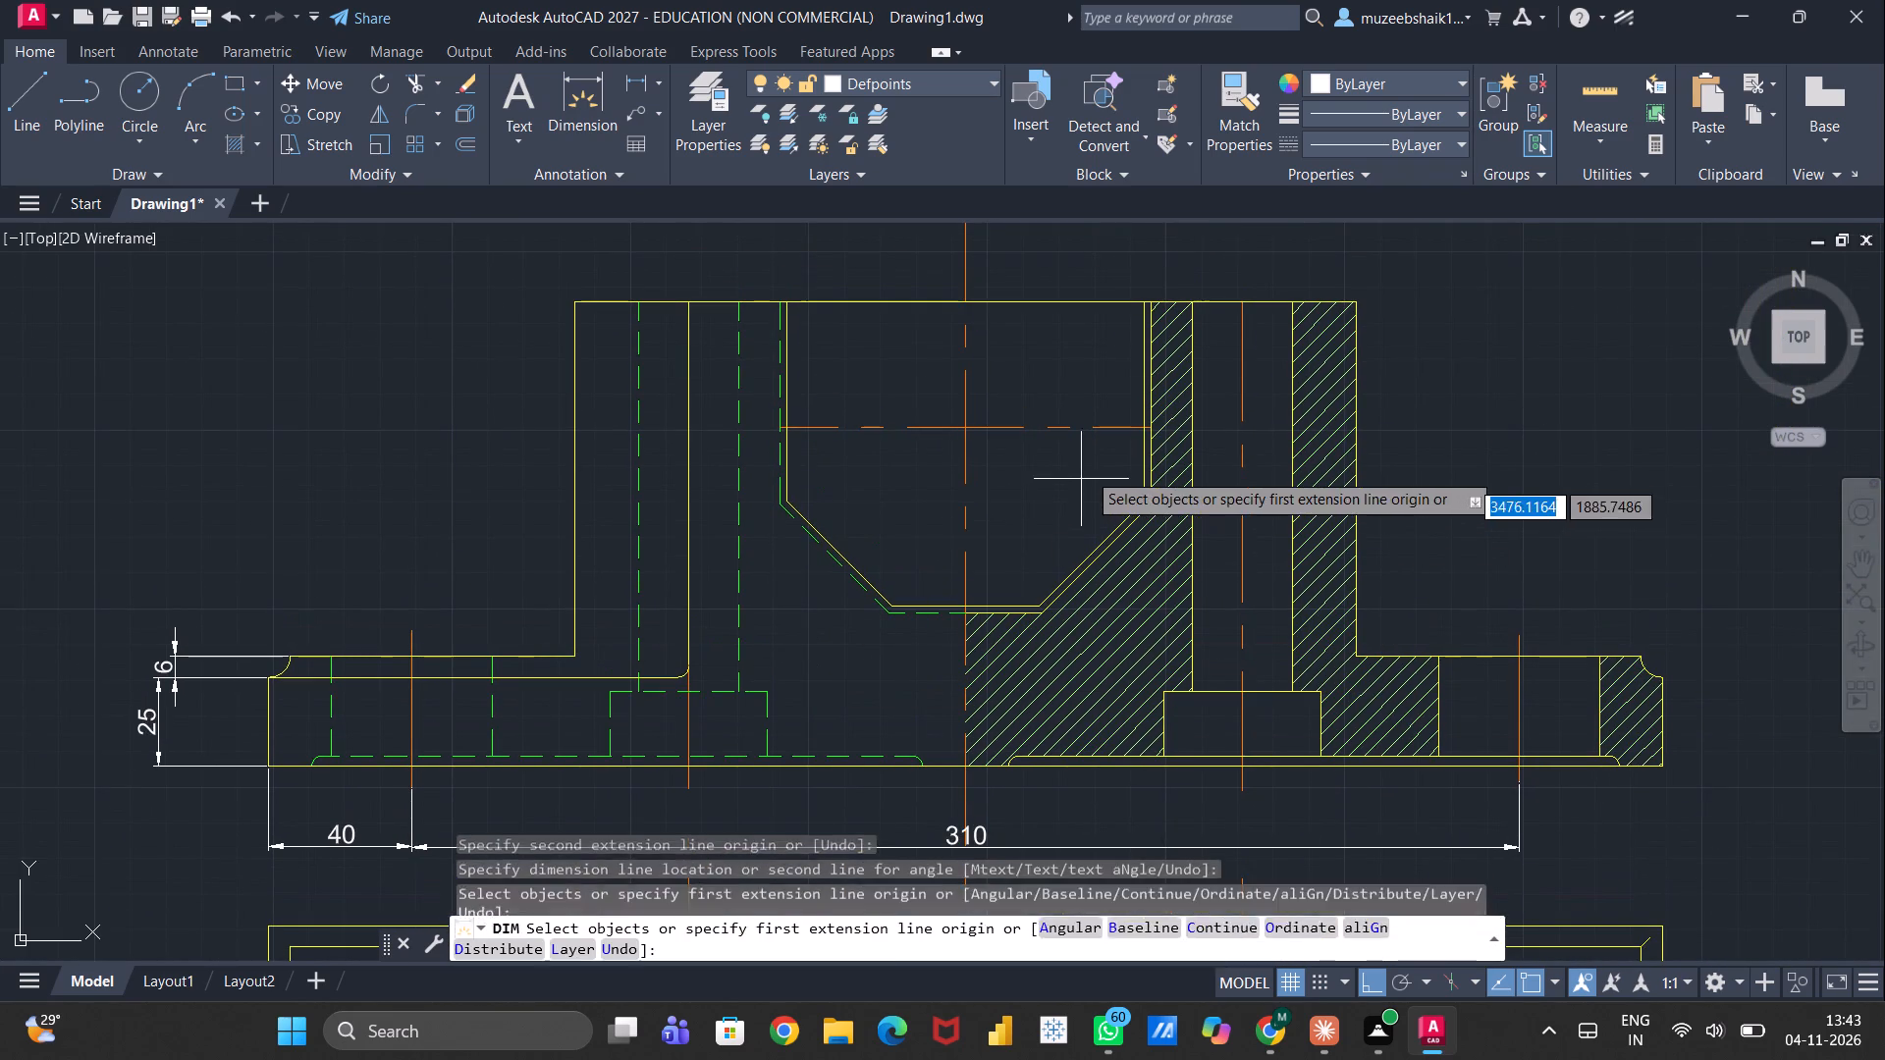
middle_drag(1056, 383, 1035, 503)
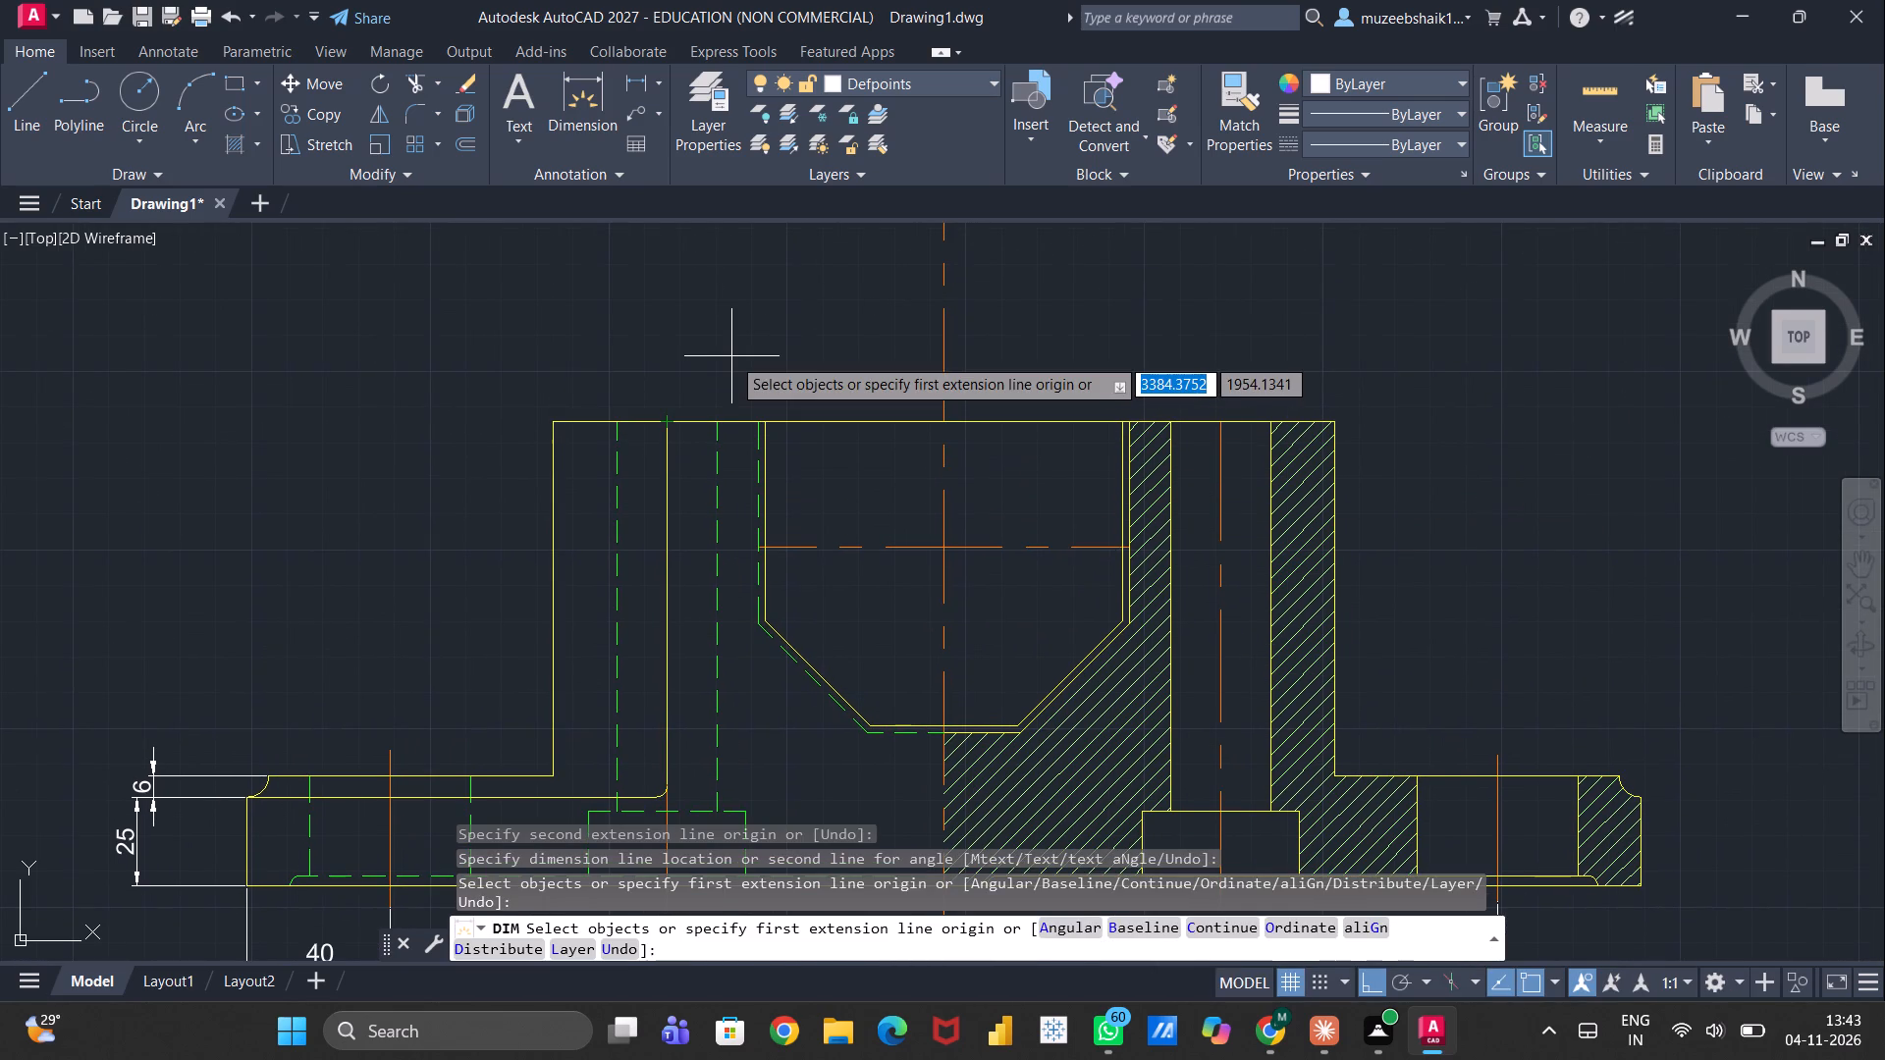
key(Escape)
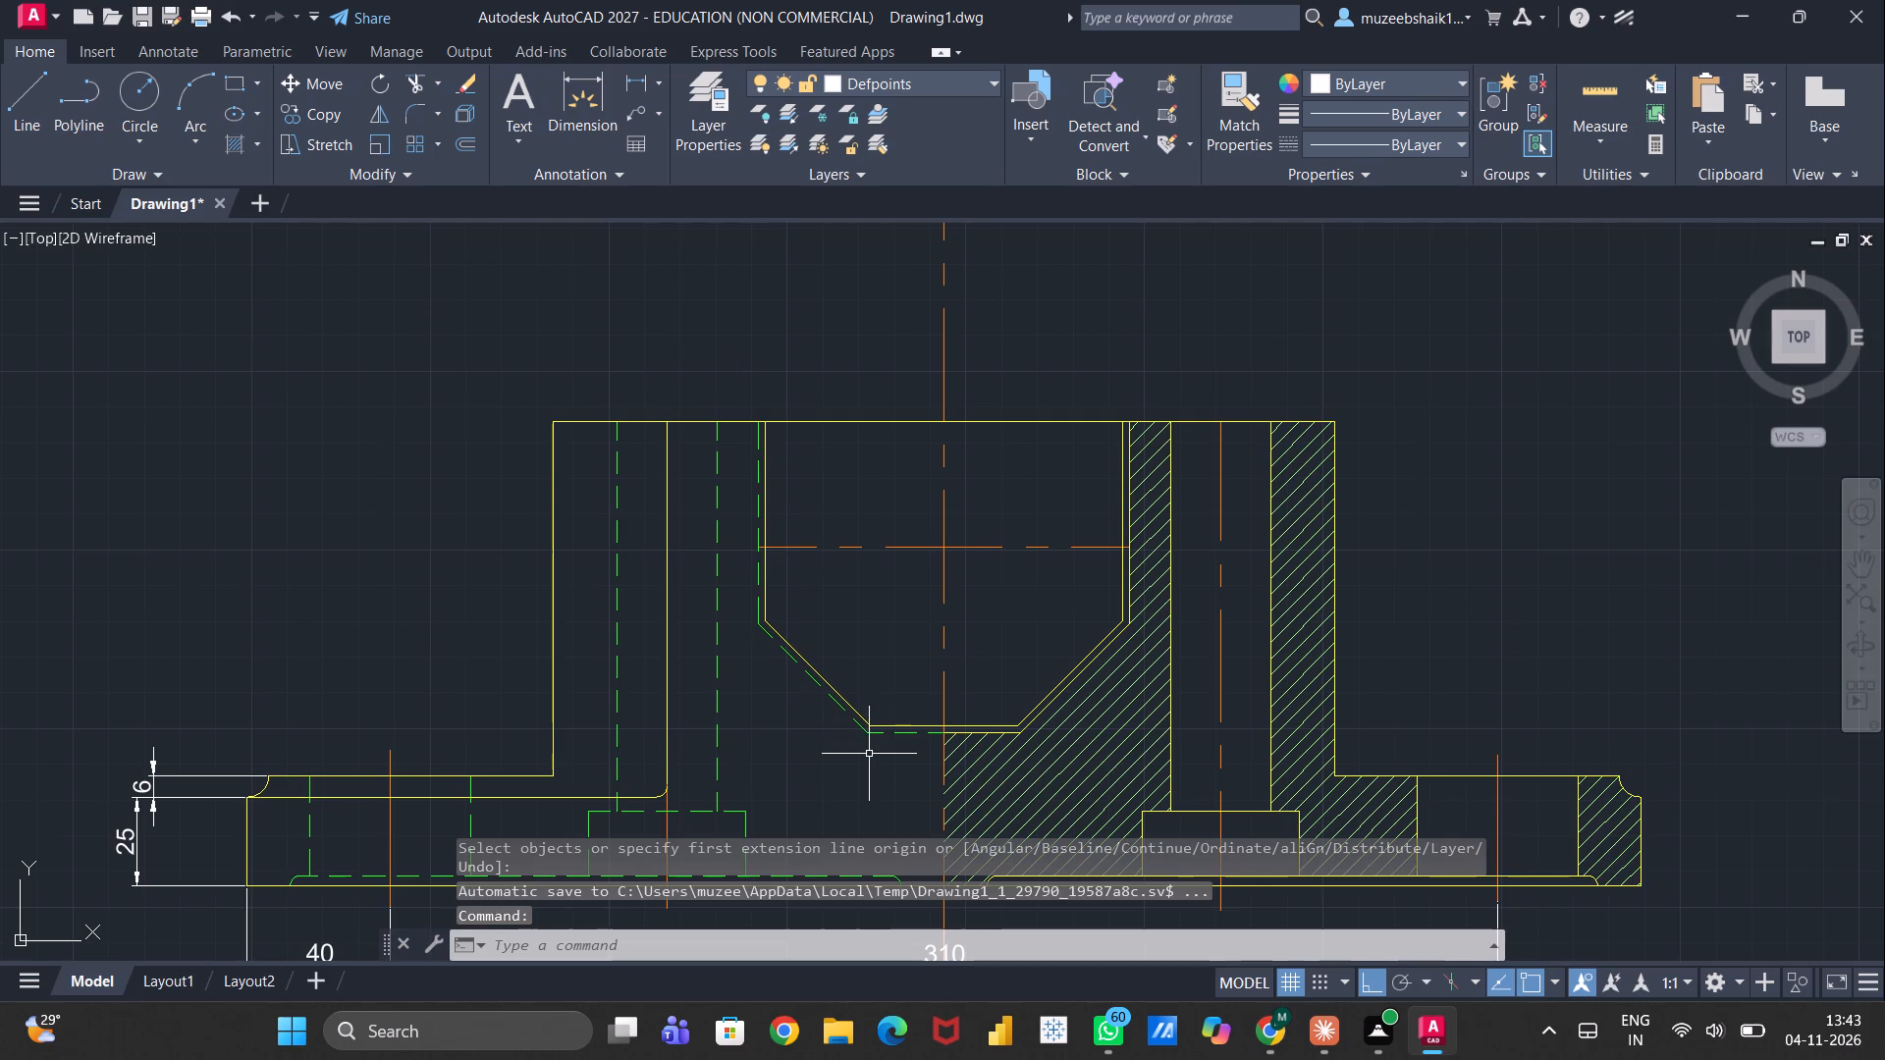
Match the properties of the opening's horizontal centerline onto the left bolt hole's vertical axis in the half-section view.
scroll(835, 715, down, 1)
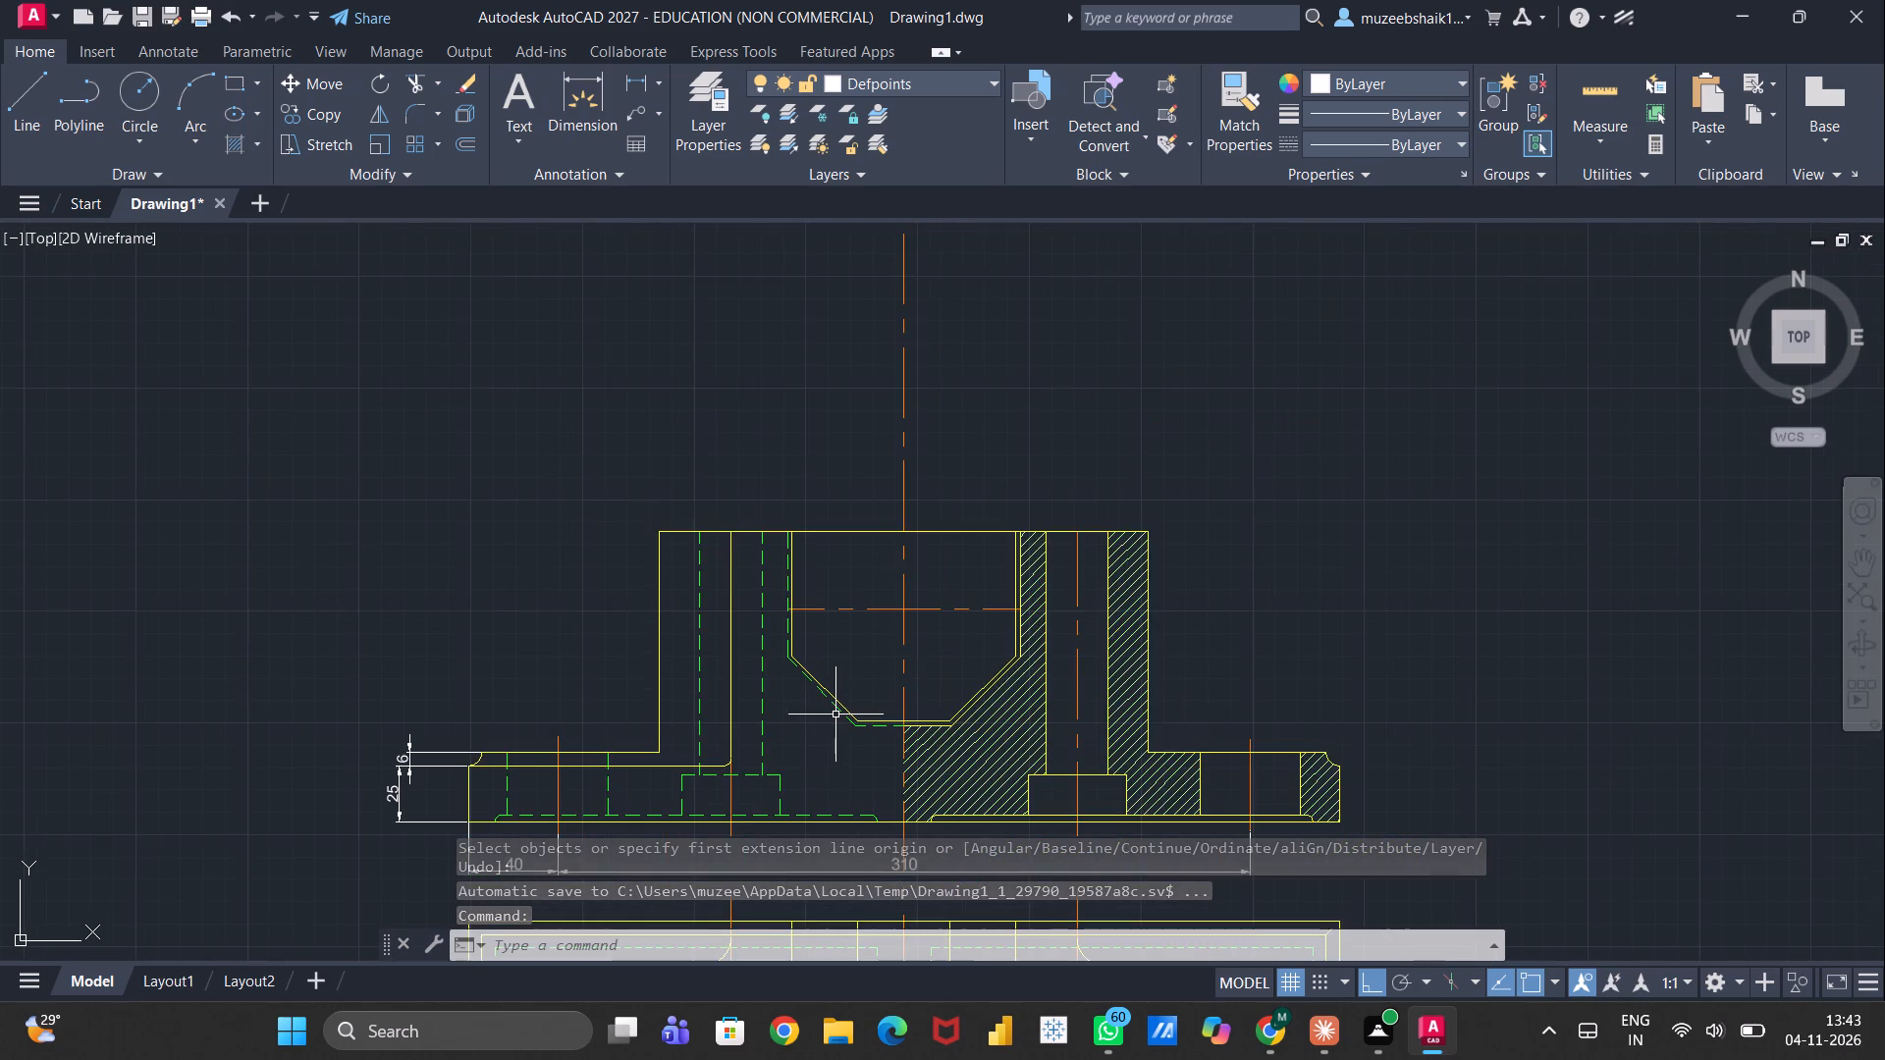
scroll(835, 715, down, 1)
scroll(825, 706, up, 1)
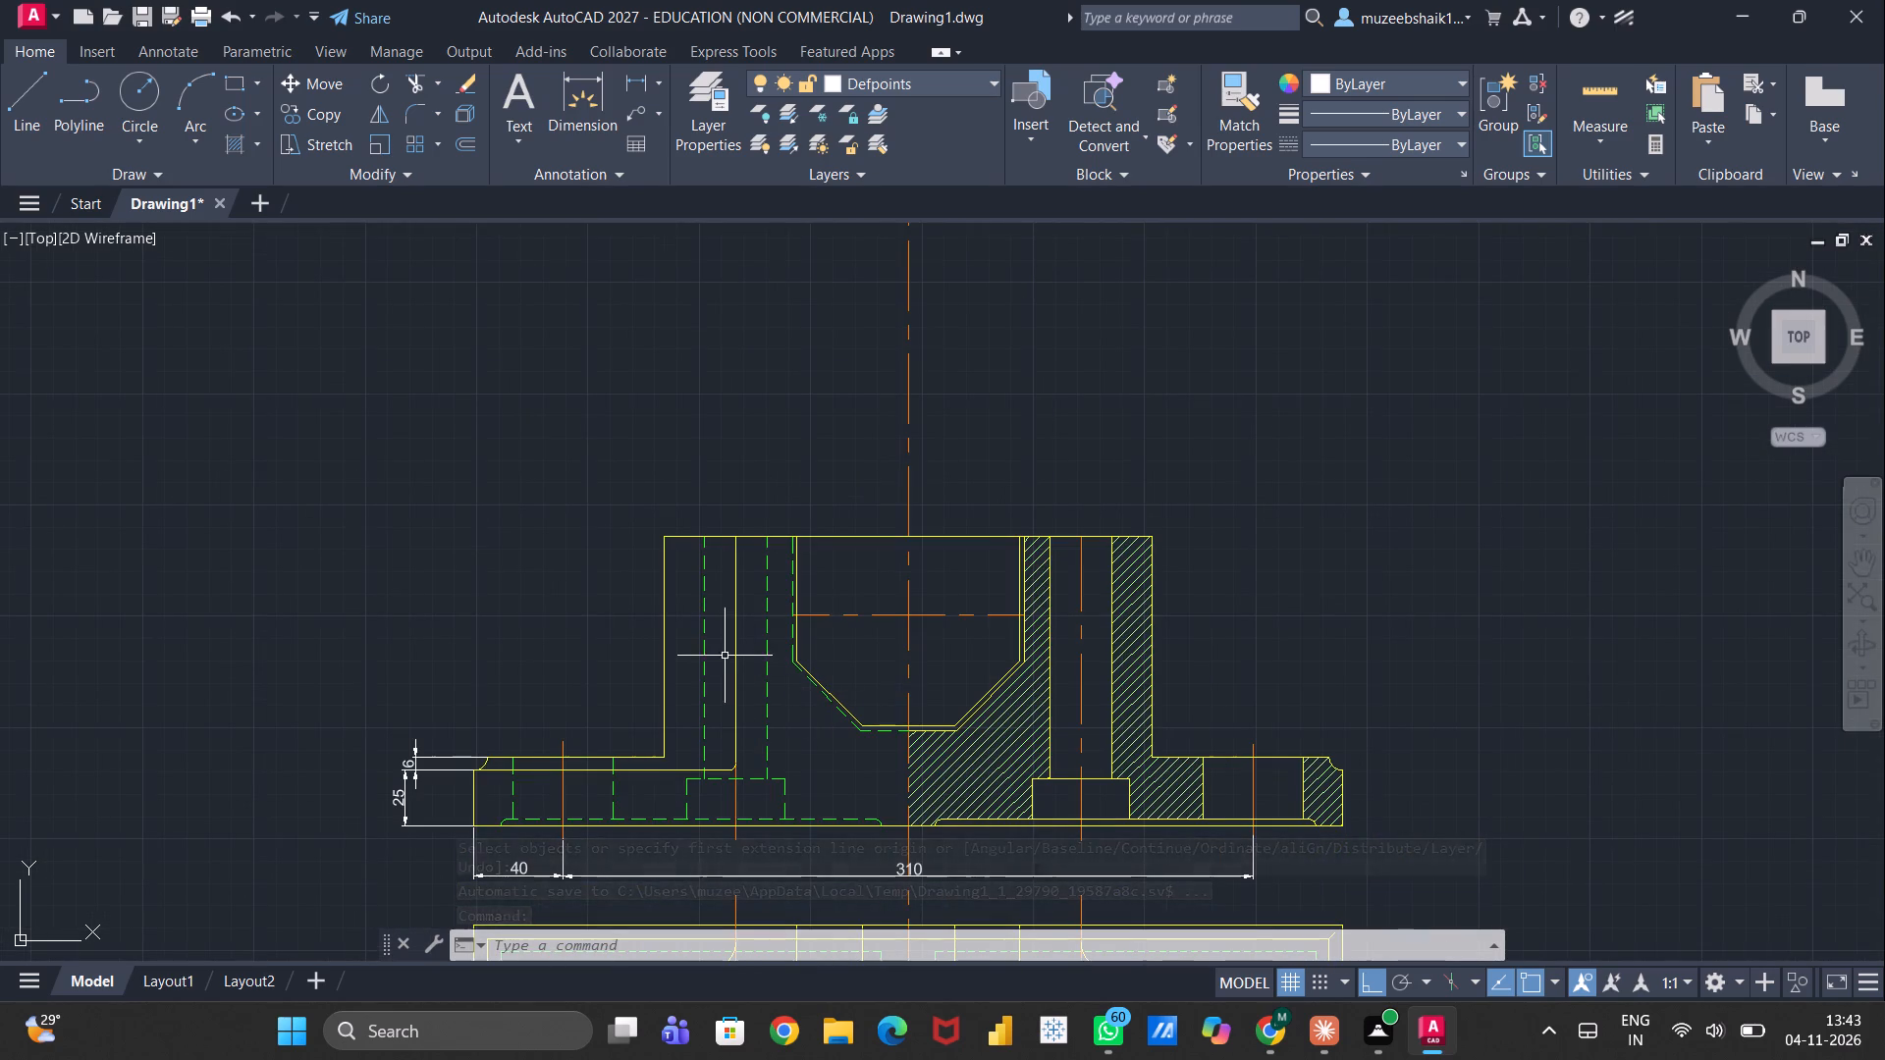
click(955, 614)
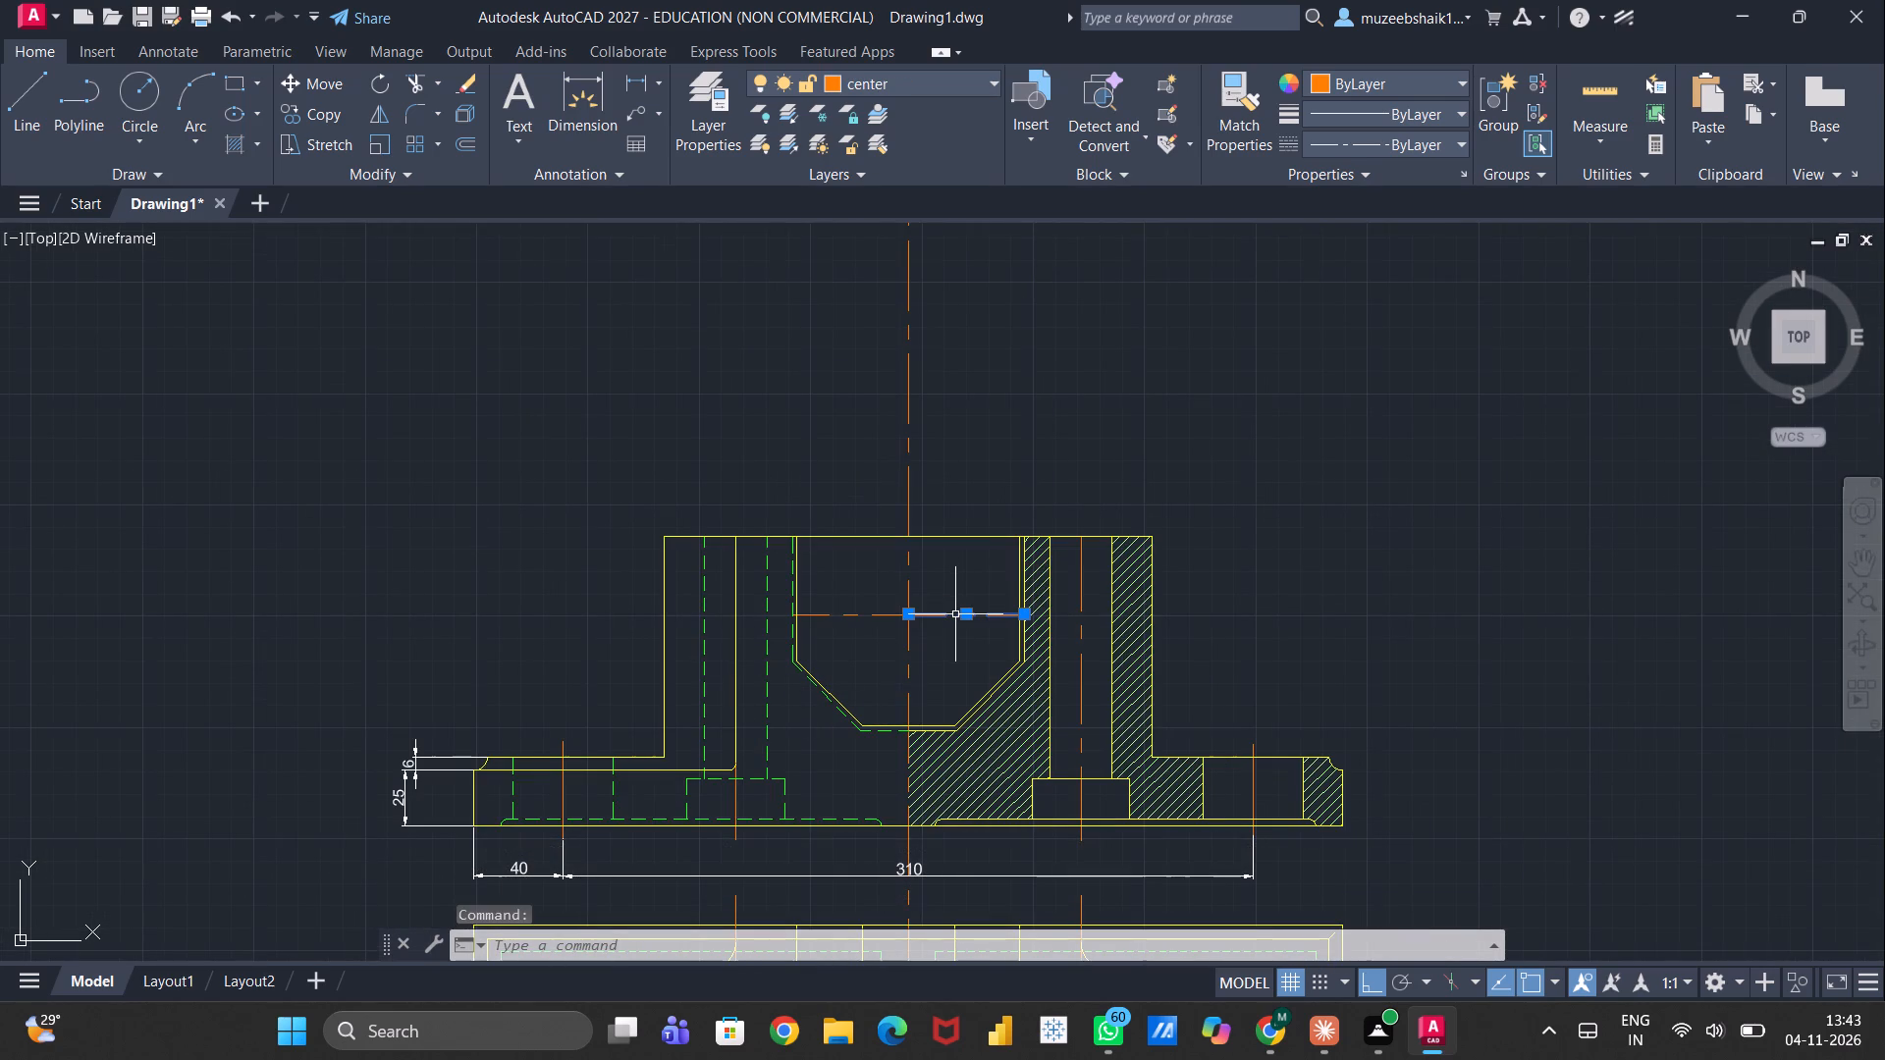
text(ma)
key(Return)
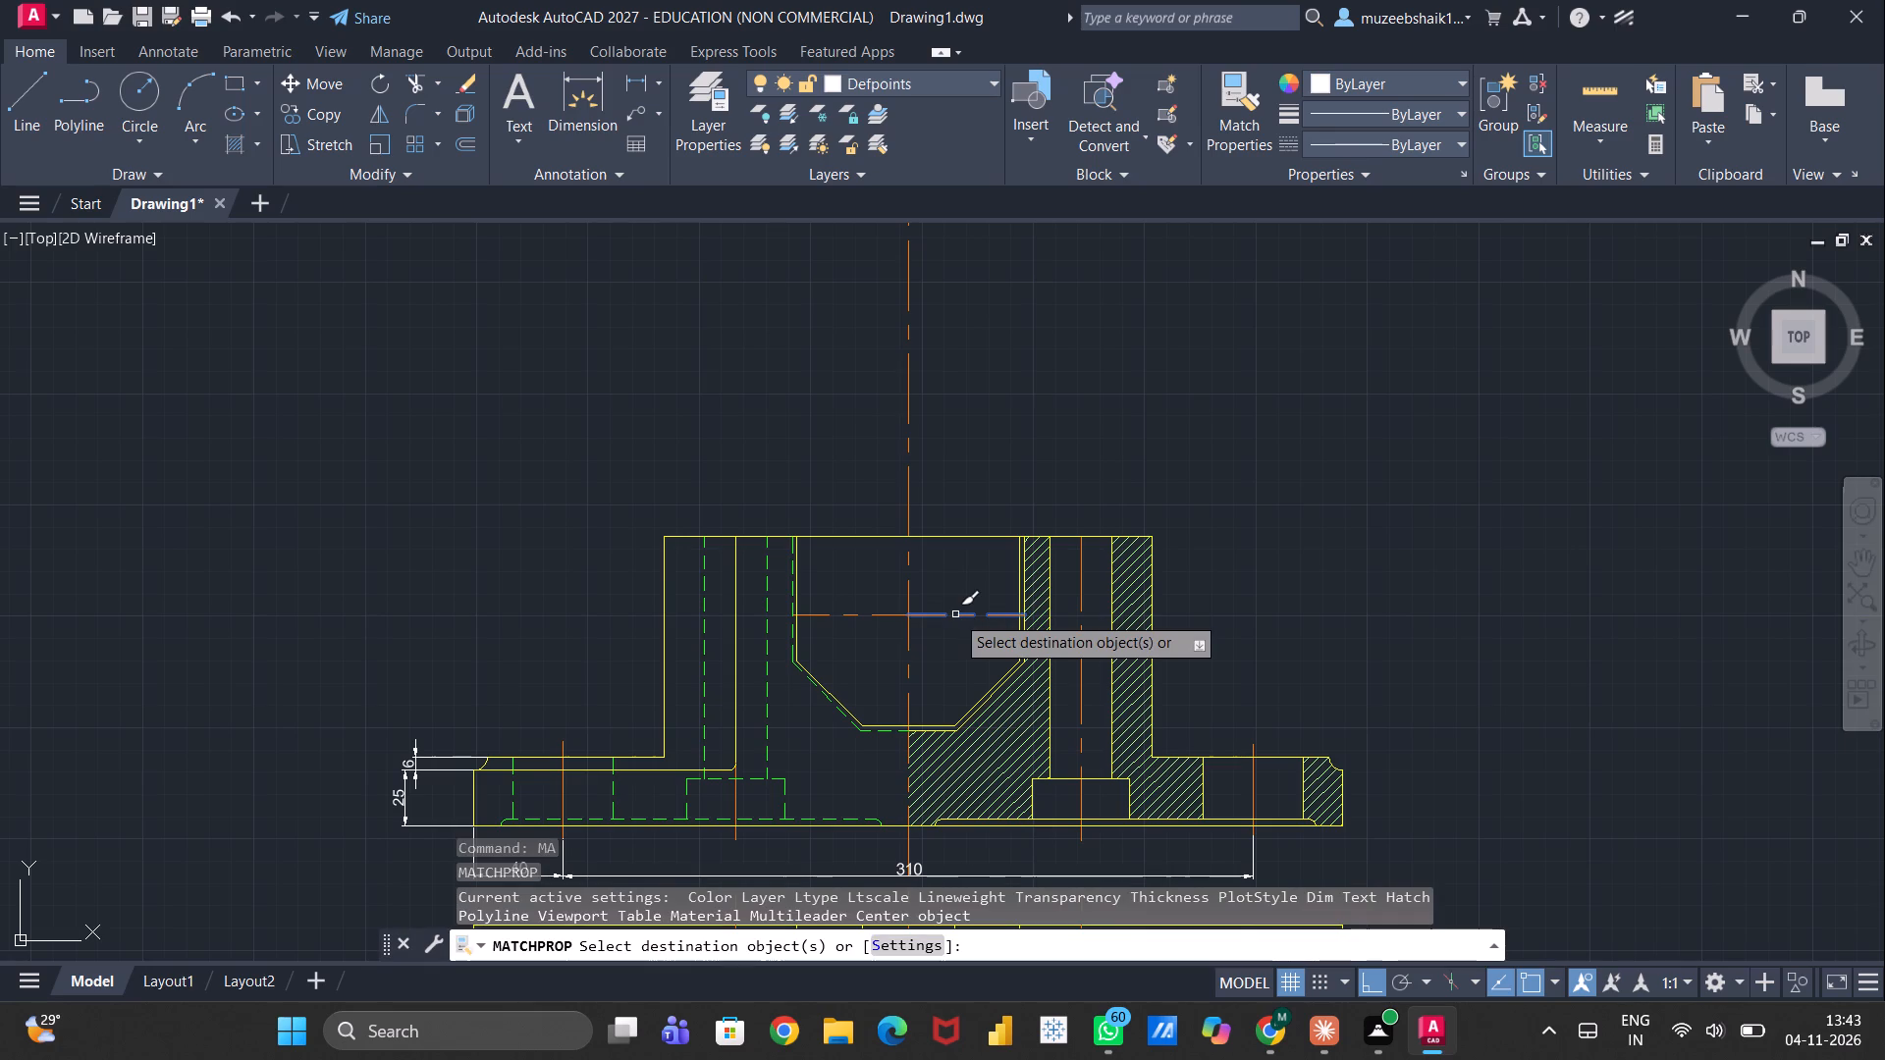
click(735, 623)
key(Escape)
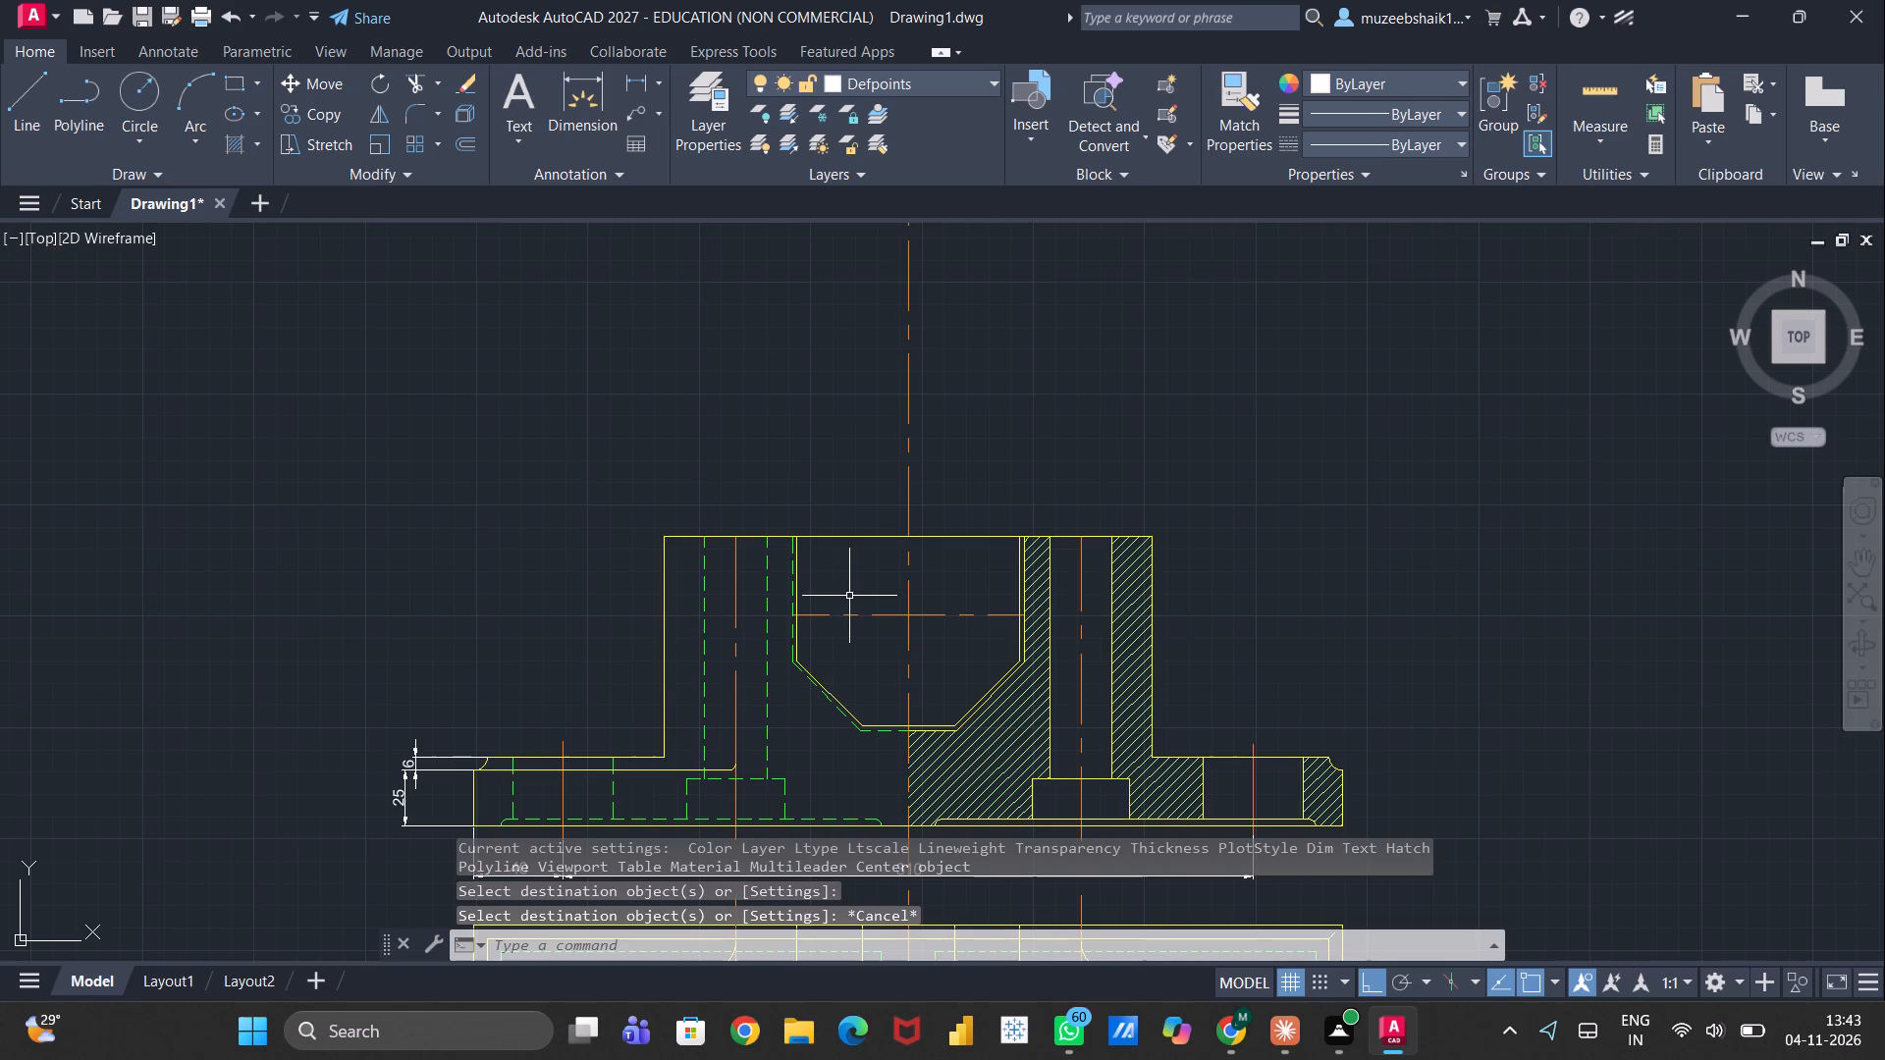
Dimension the distance between the left and right bolt hole centerlines, placing it above the half-section view.
click(574, 91)
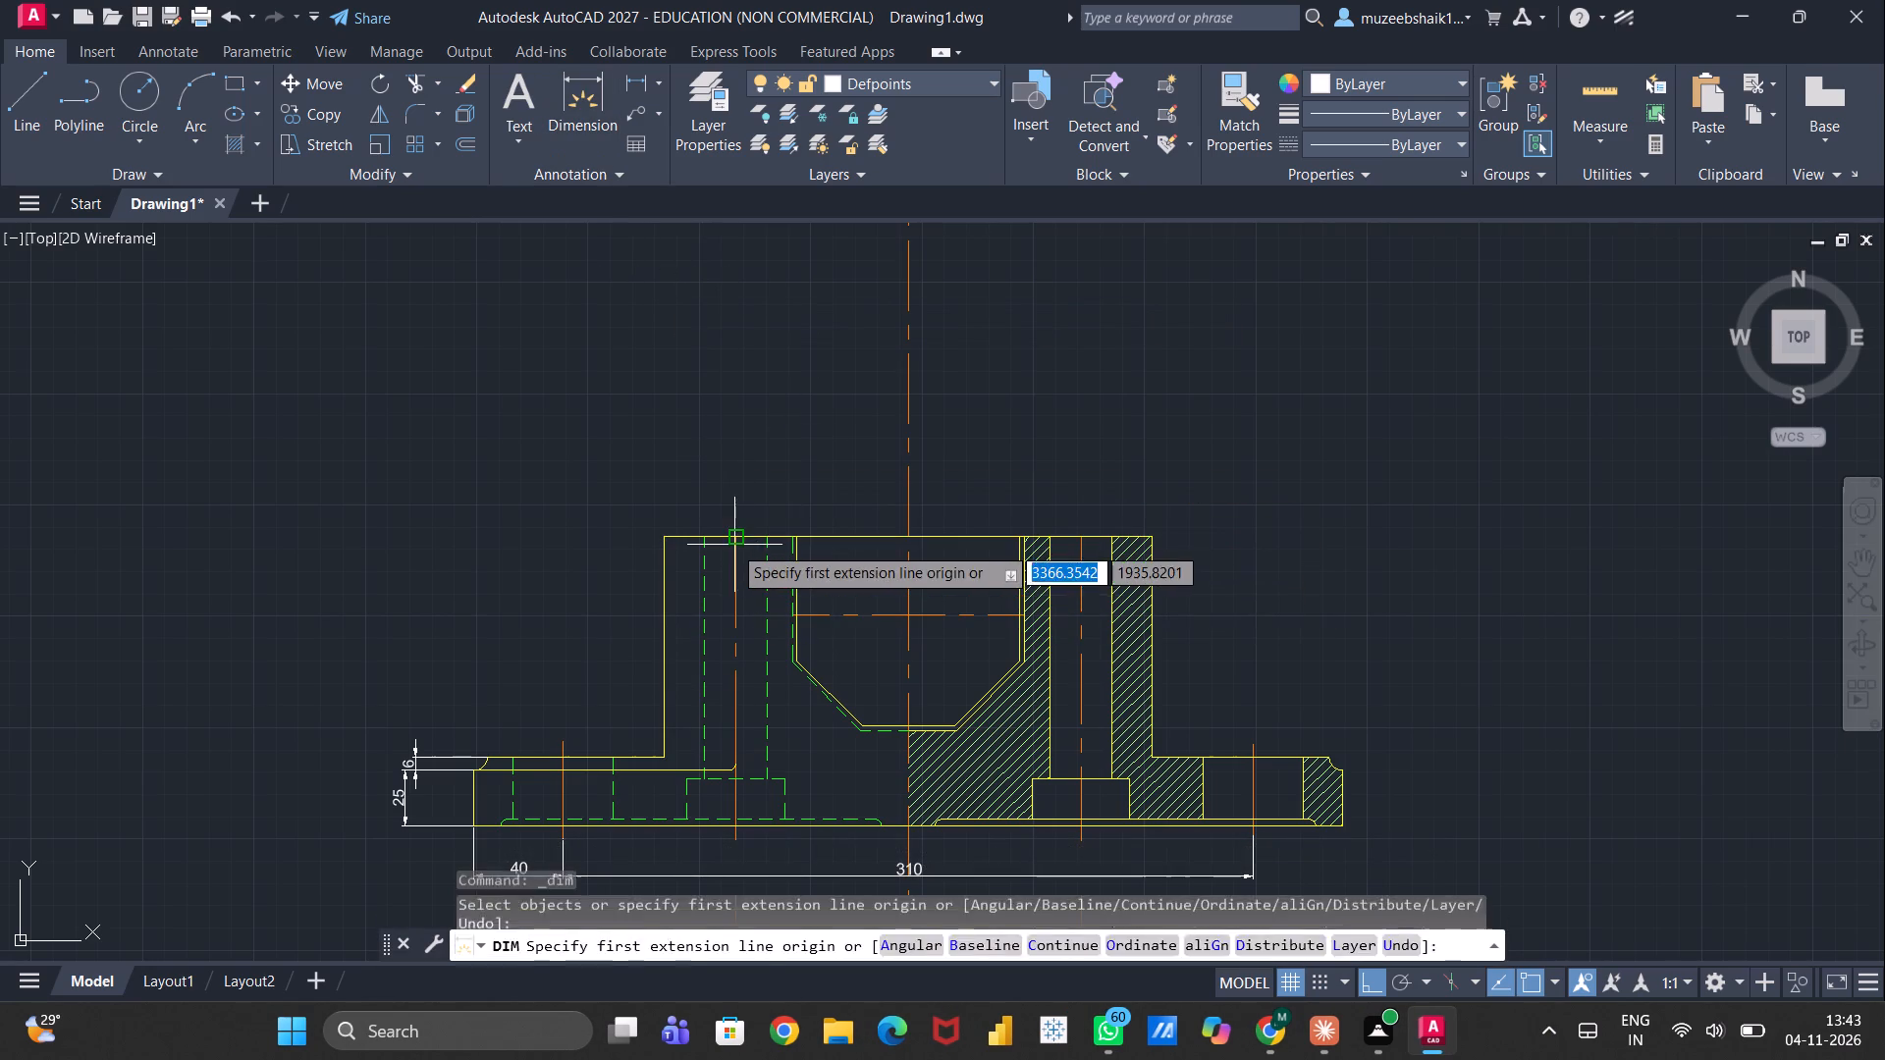
click(730, 537)
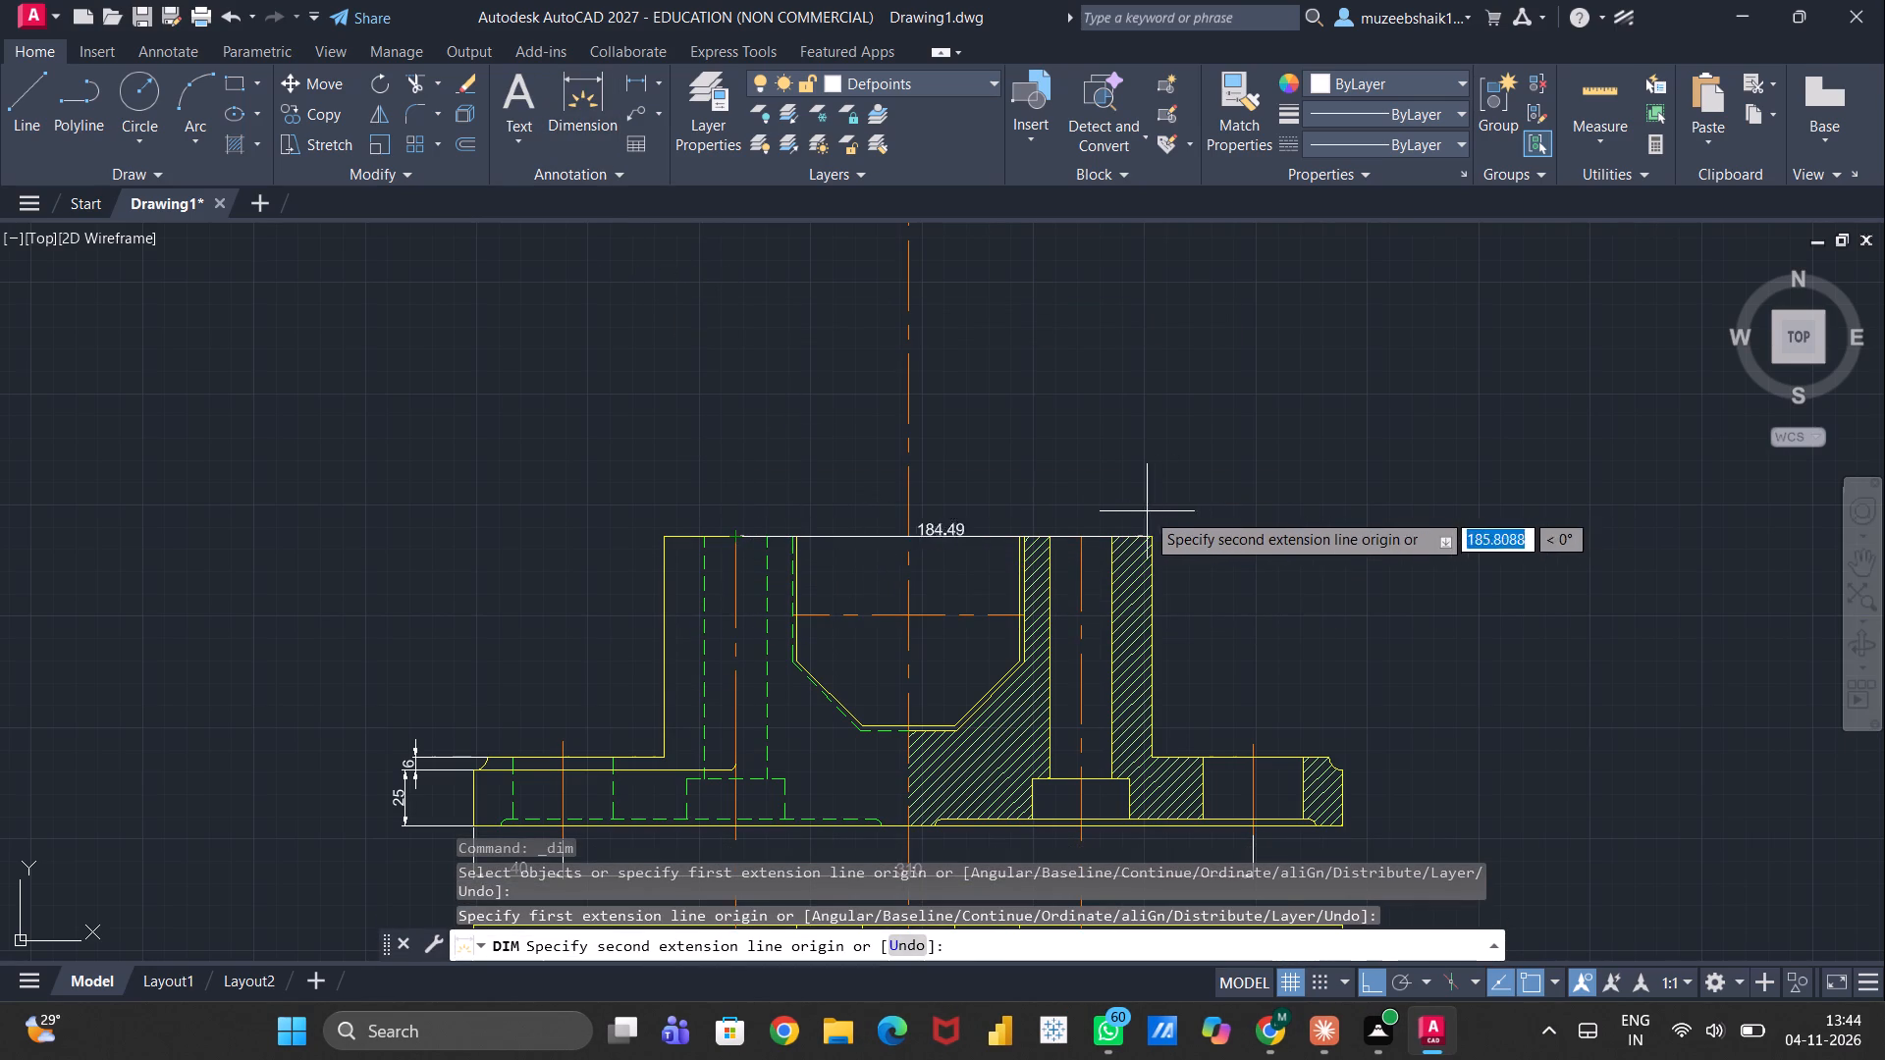
click(1079, 533)
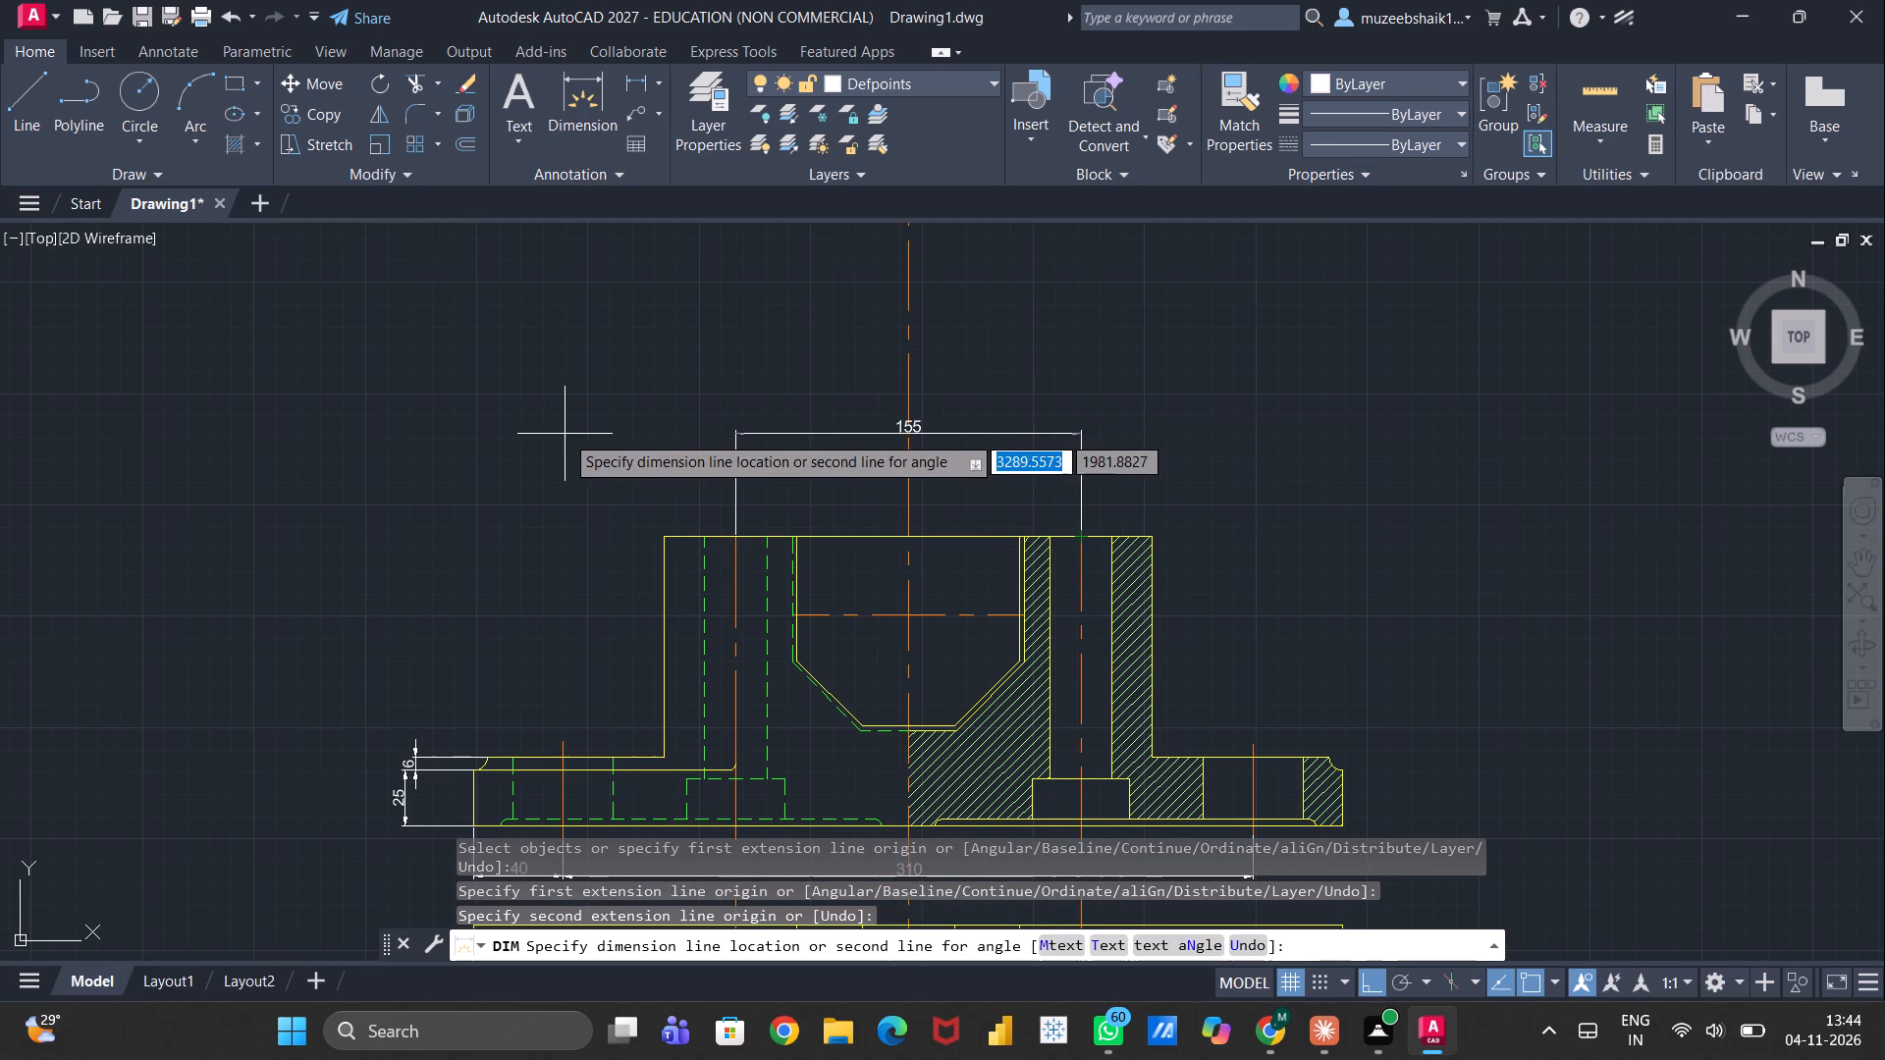
click(746, 446)
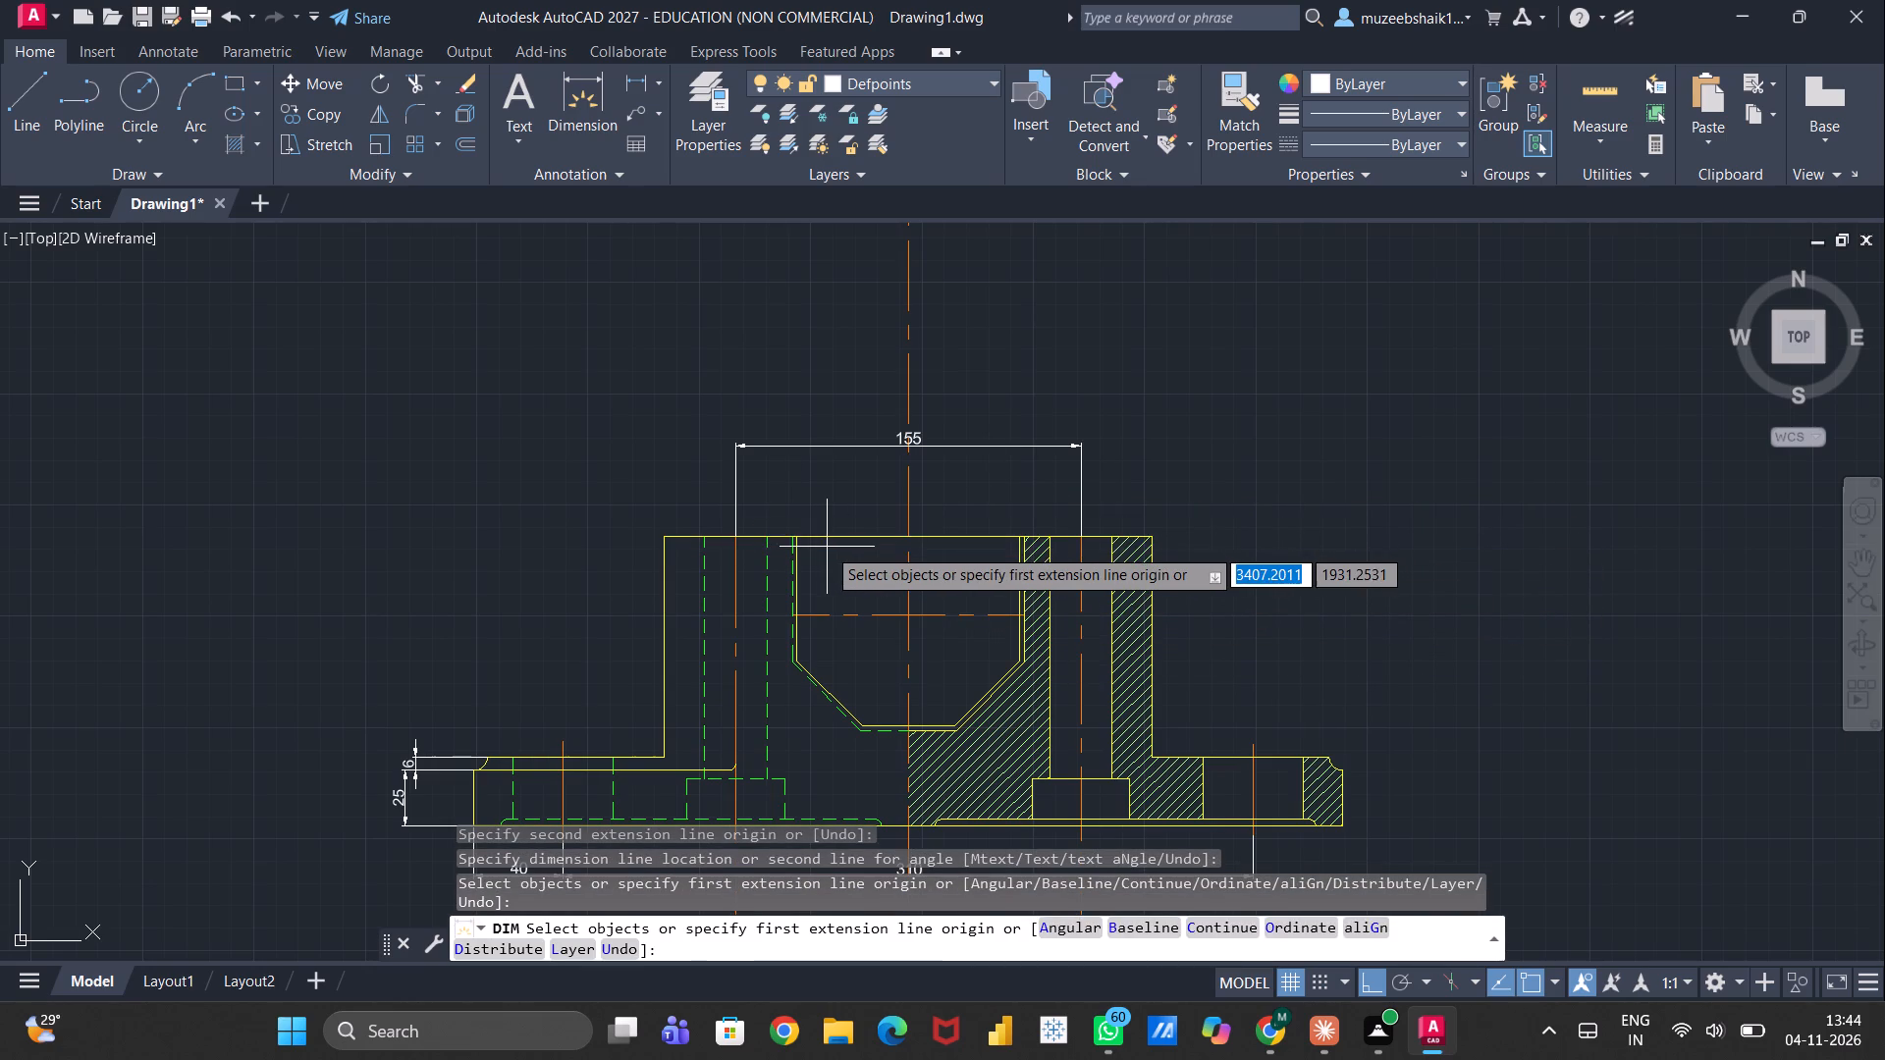
scroll(827, 547, up, 1)
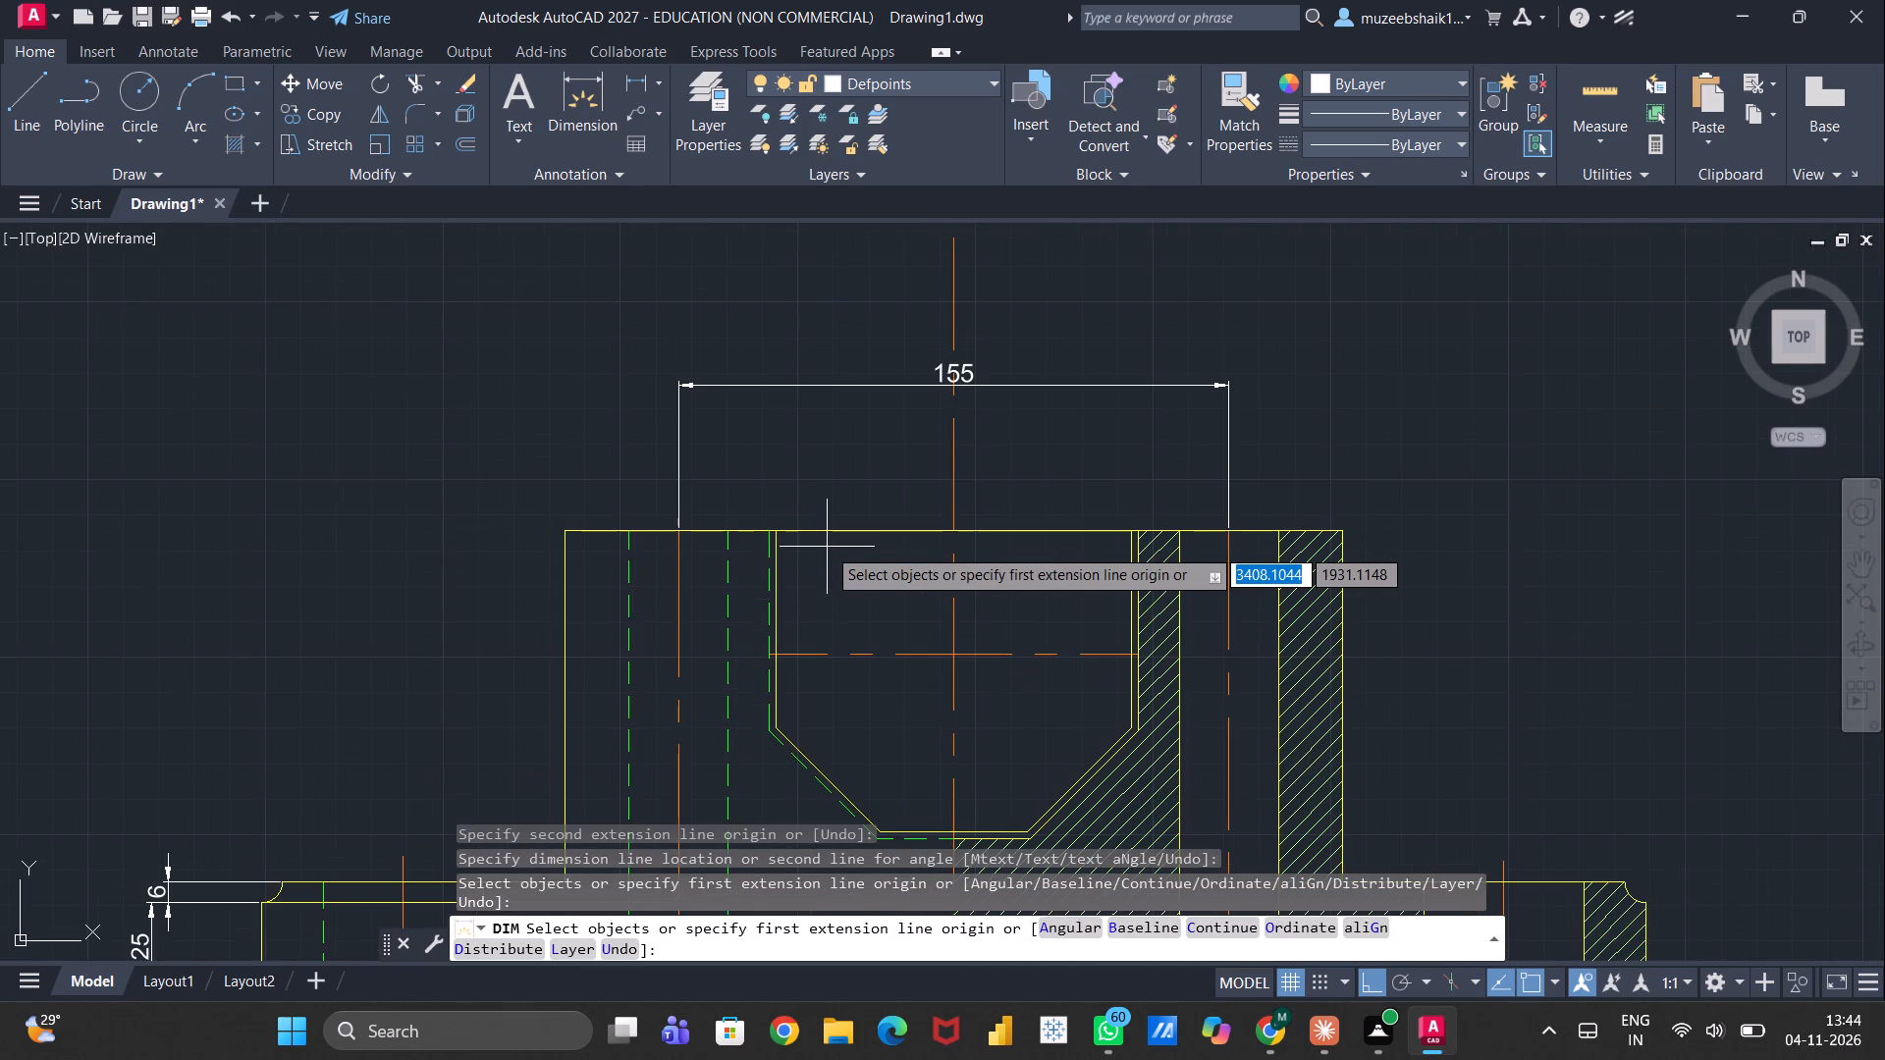
key(Escape)
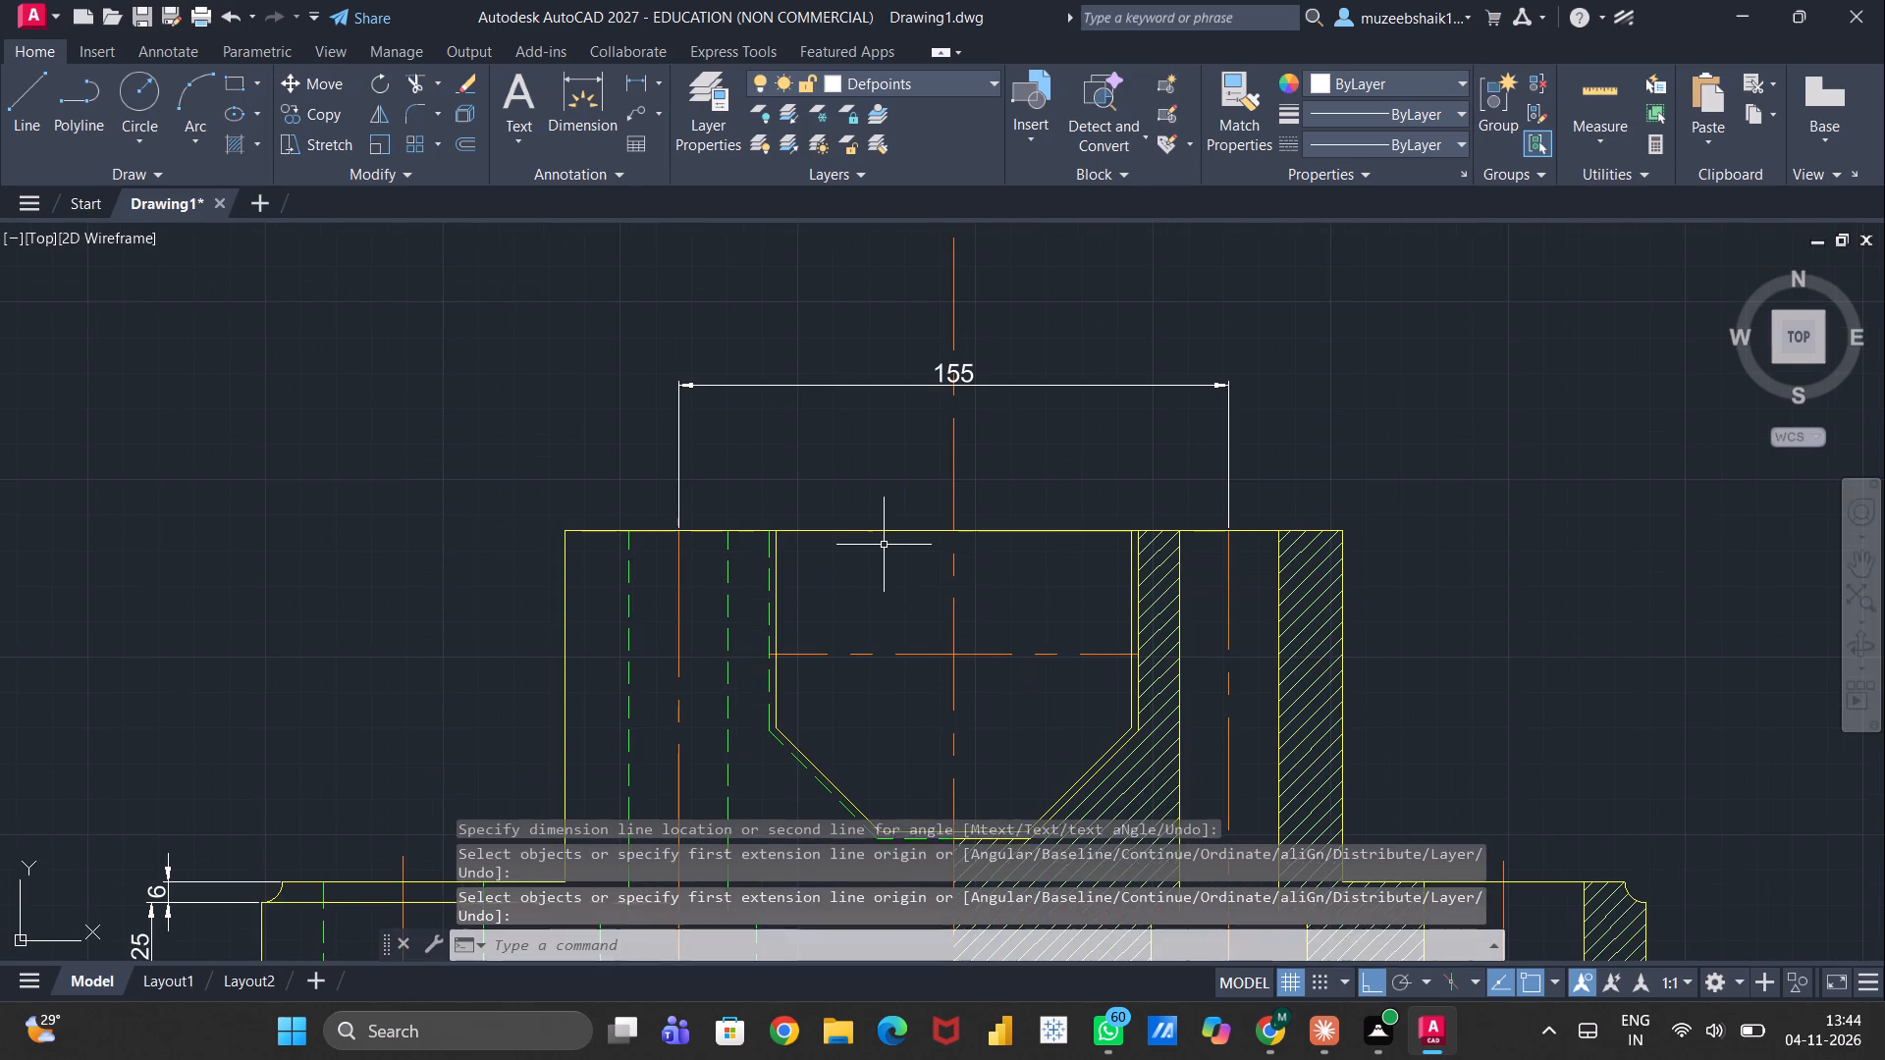
Trim both halves of the top edge spanning the central opening of the half-section view.
text(tr)
key(Return)
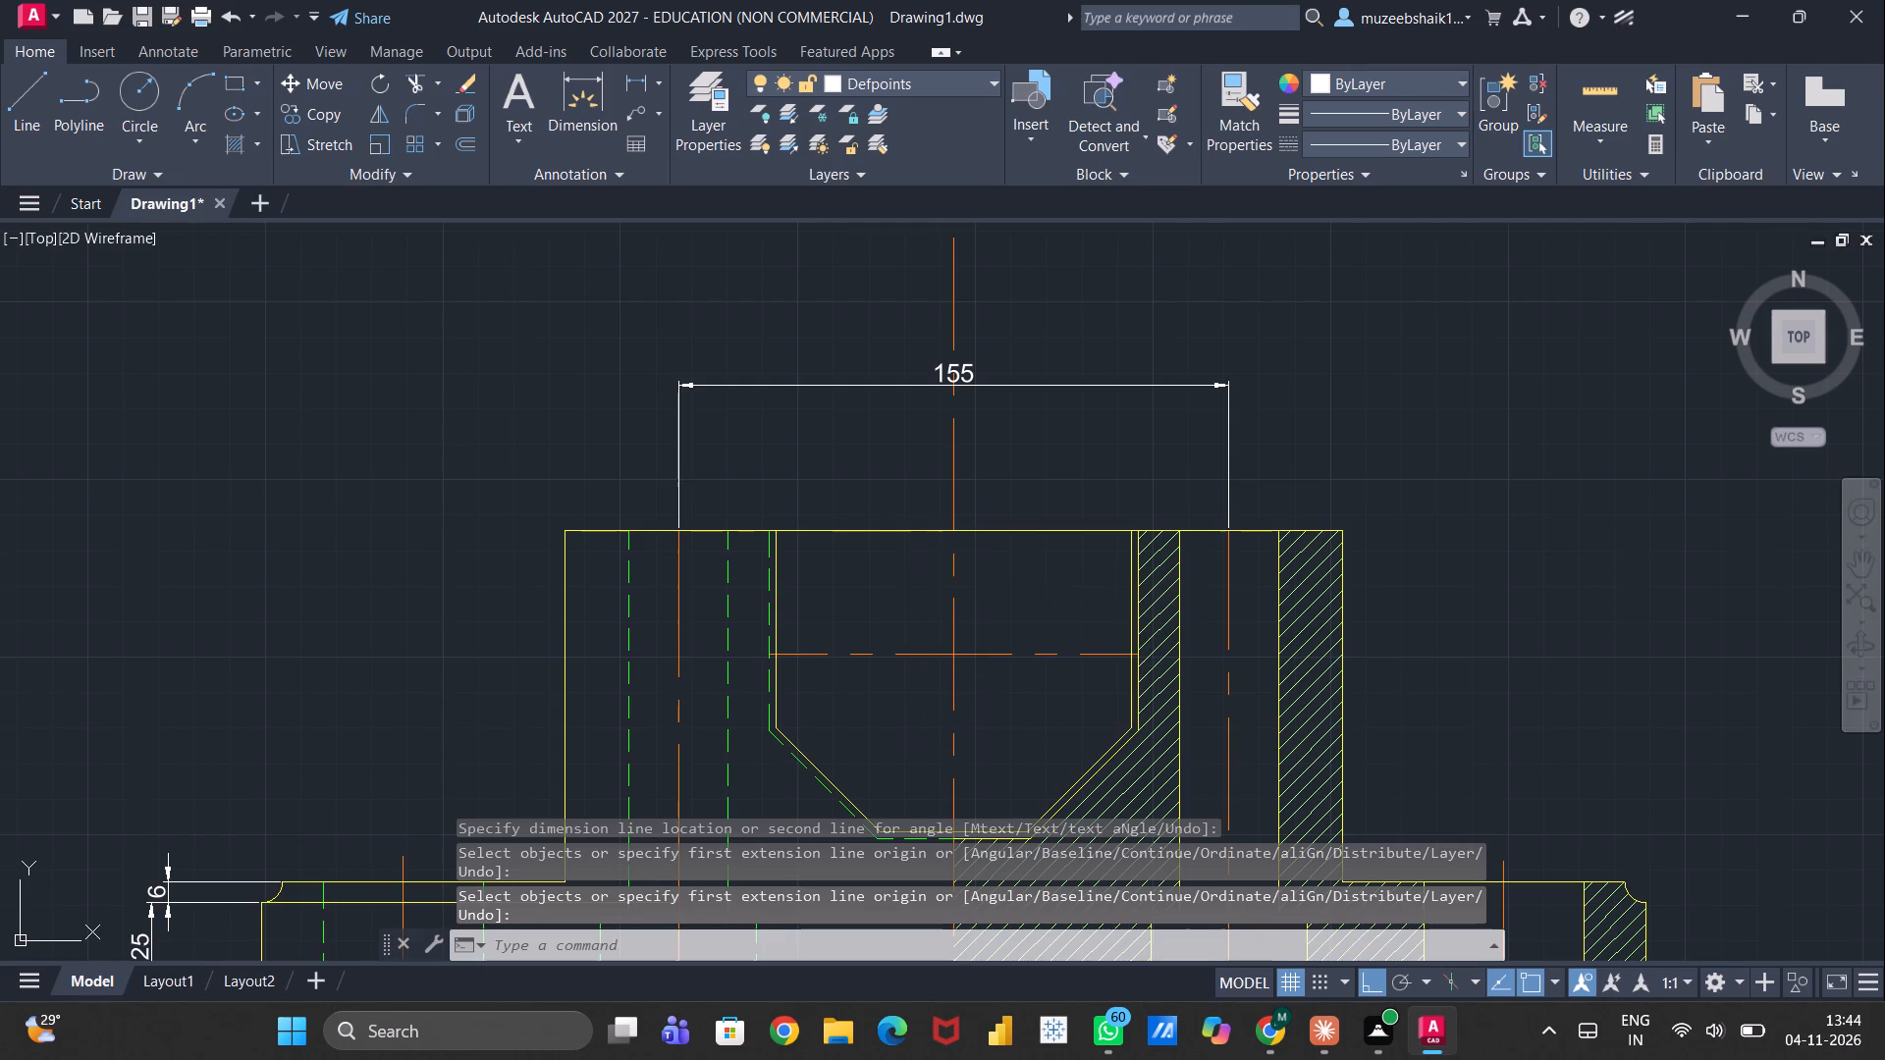
click(870, 528)
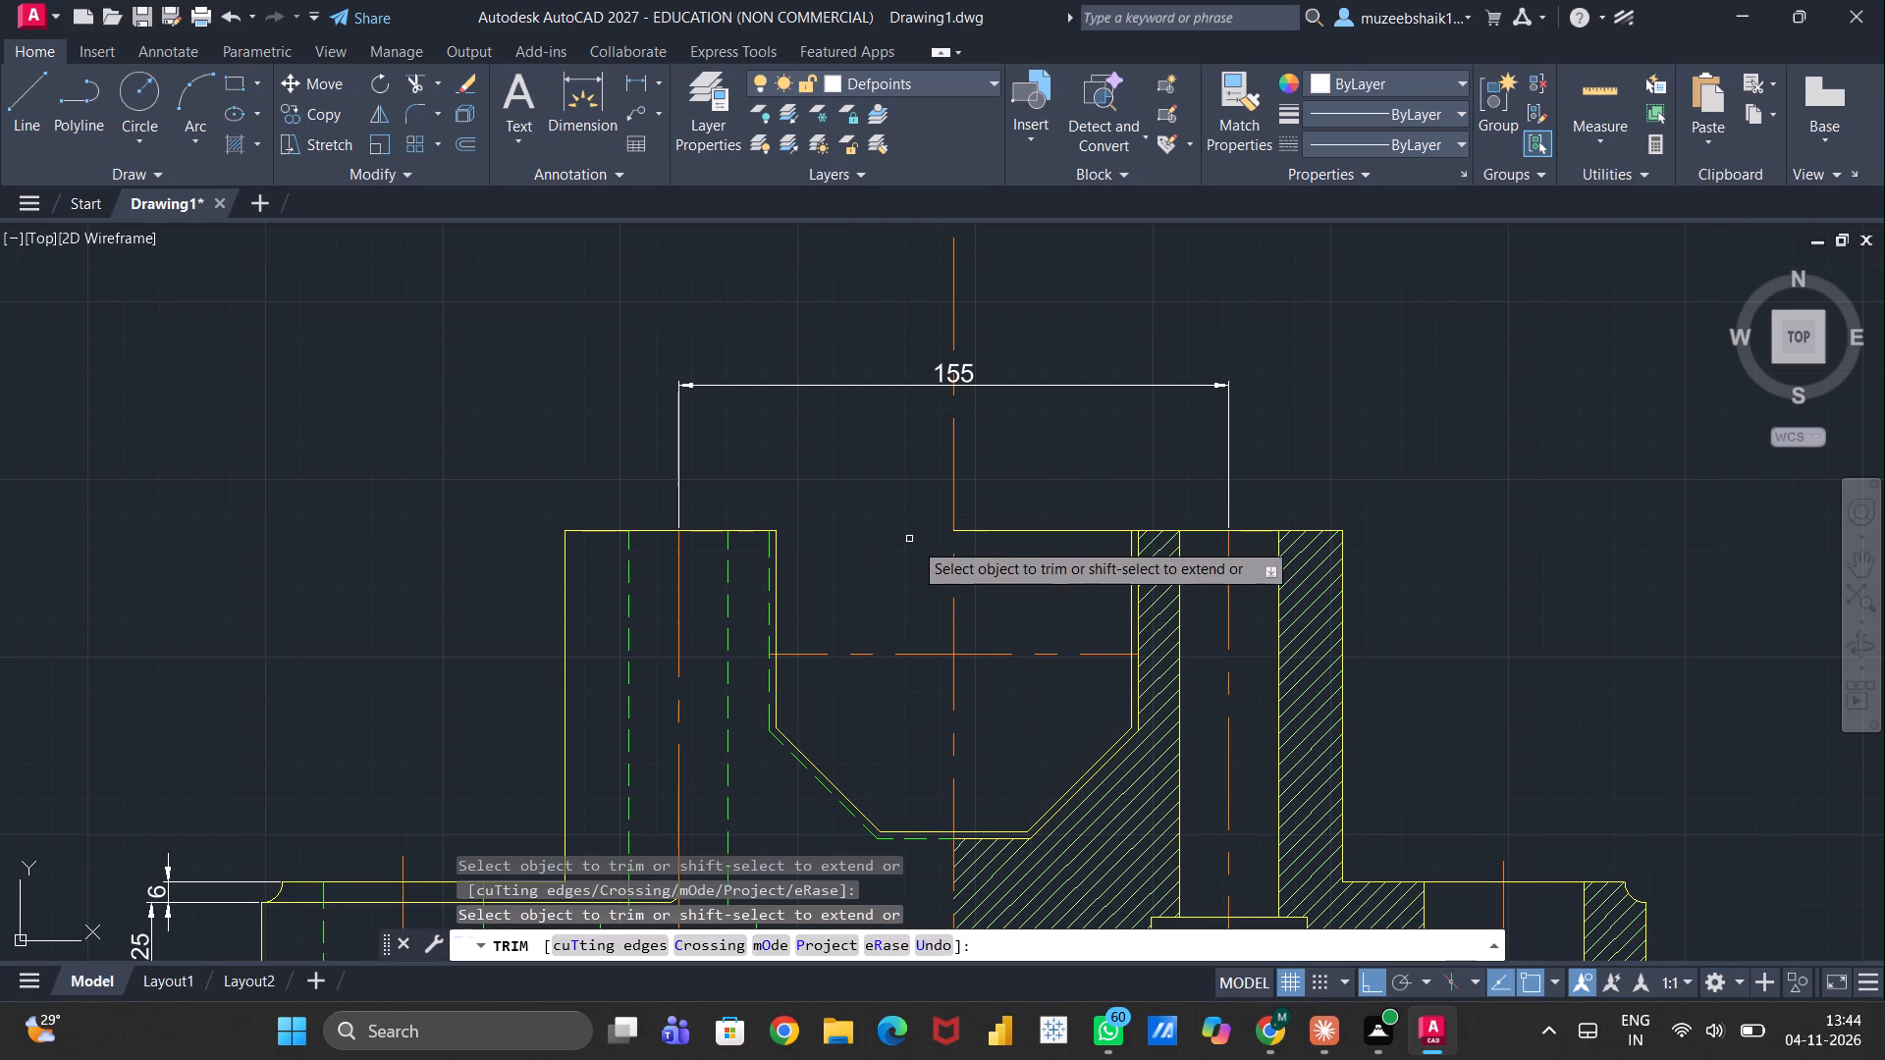
click(1000, 530)
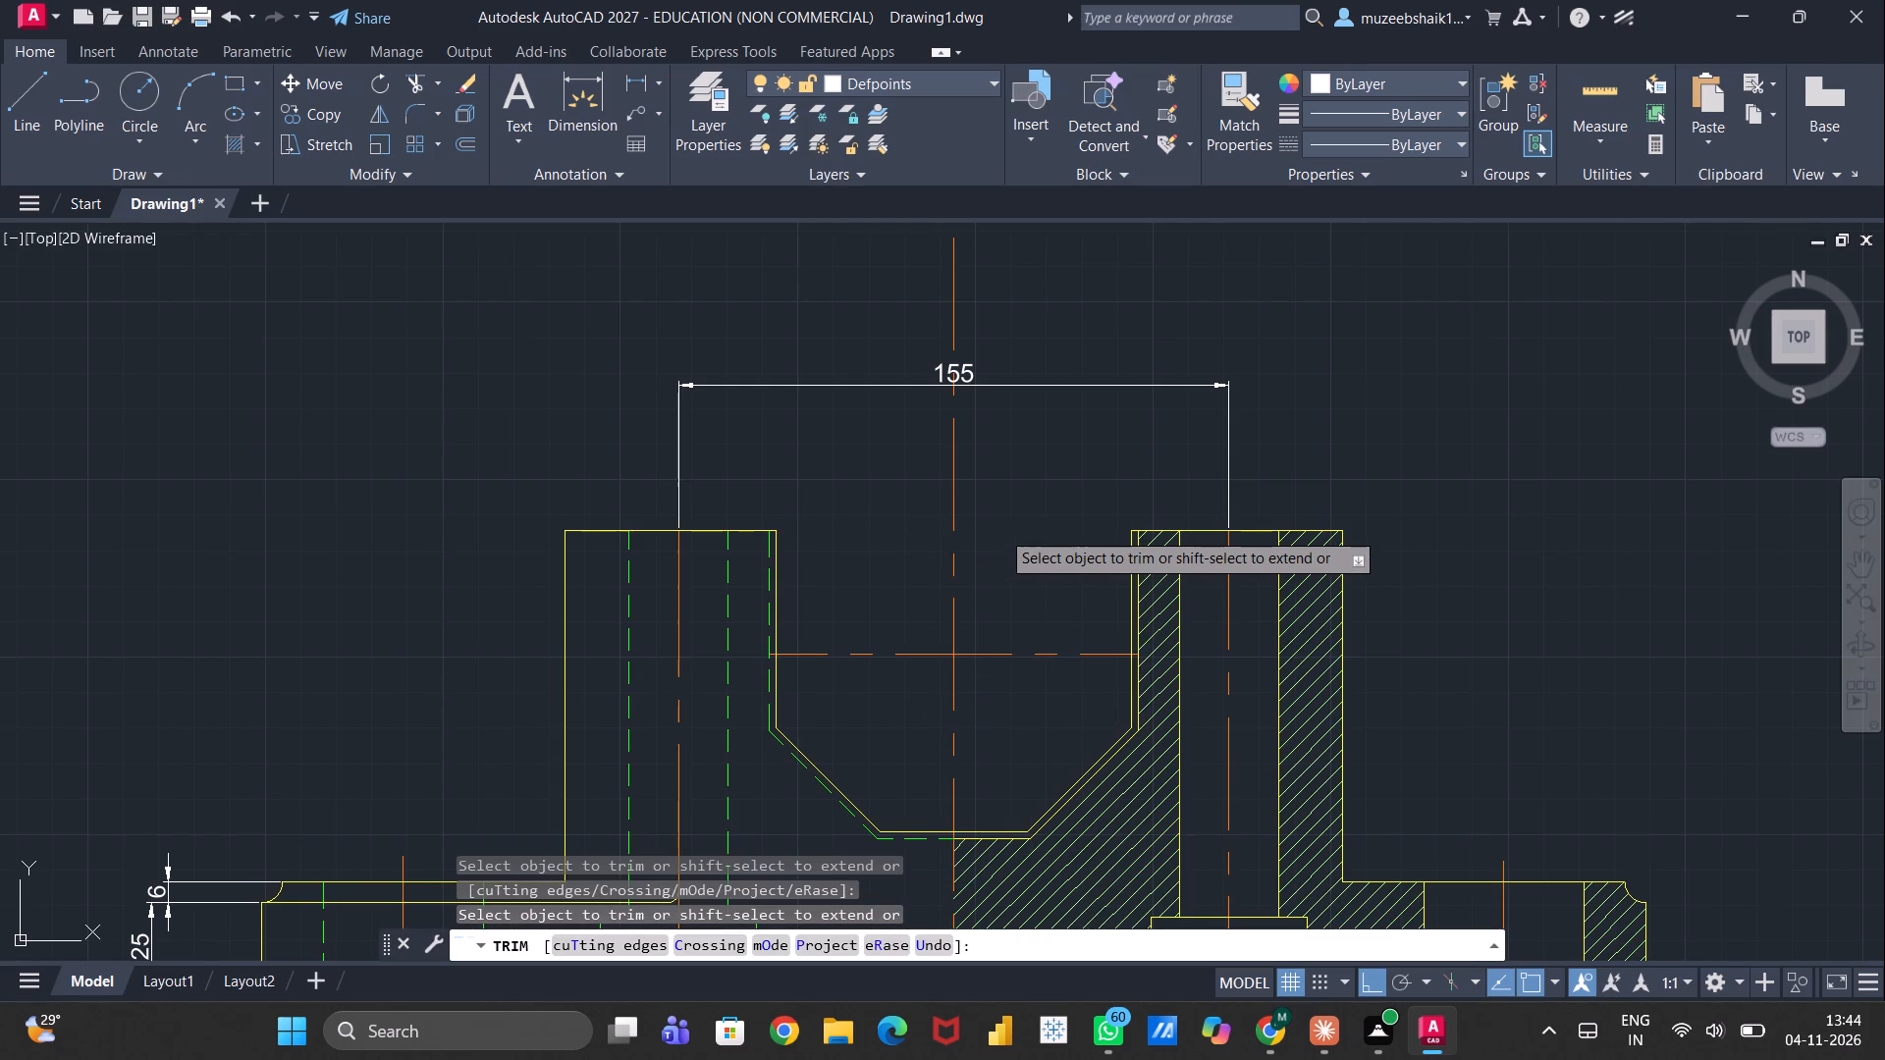
key(Escape)
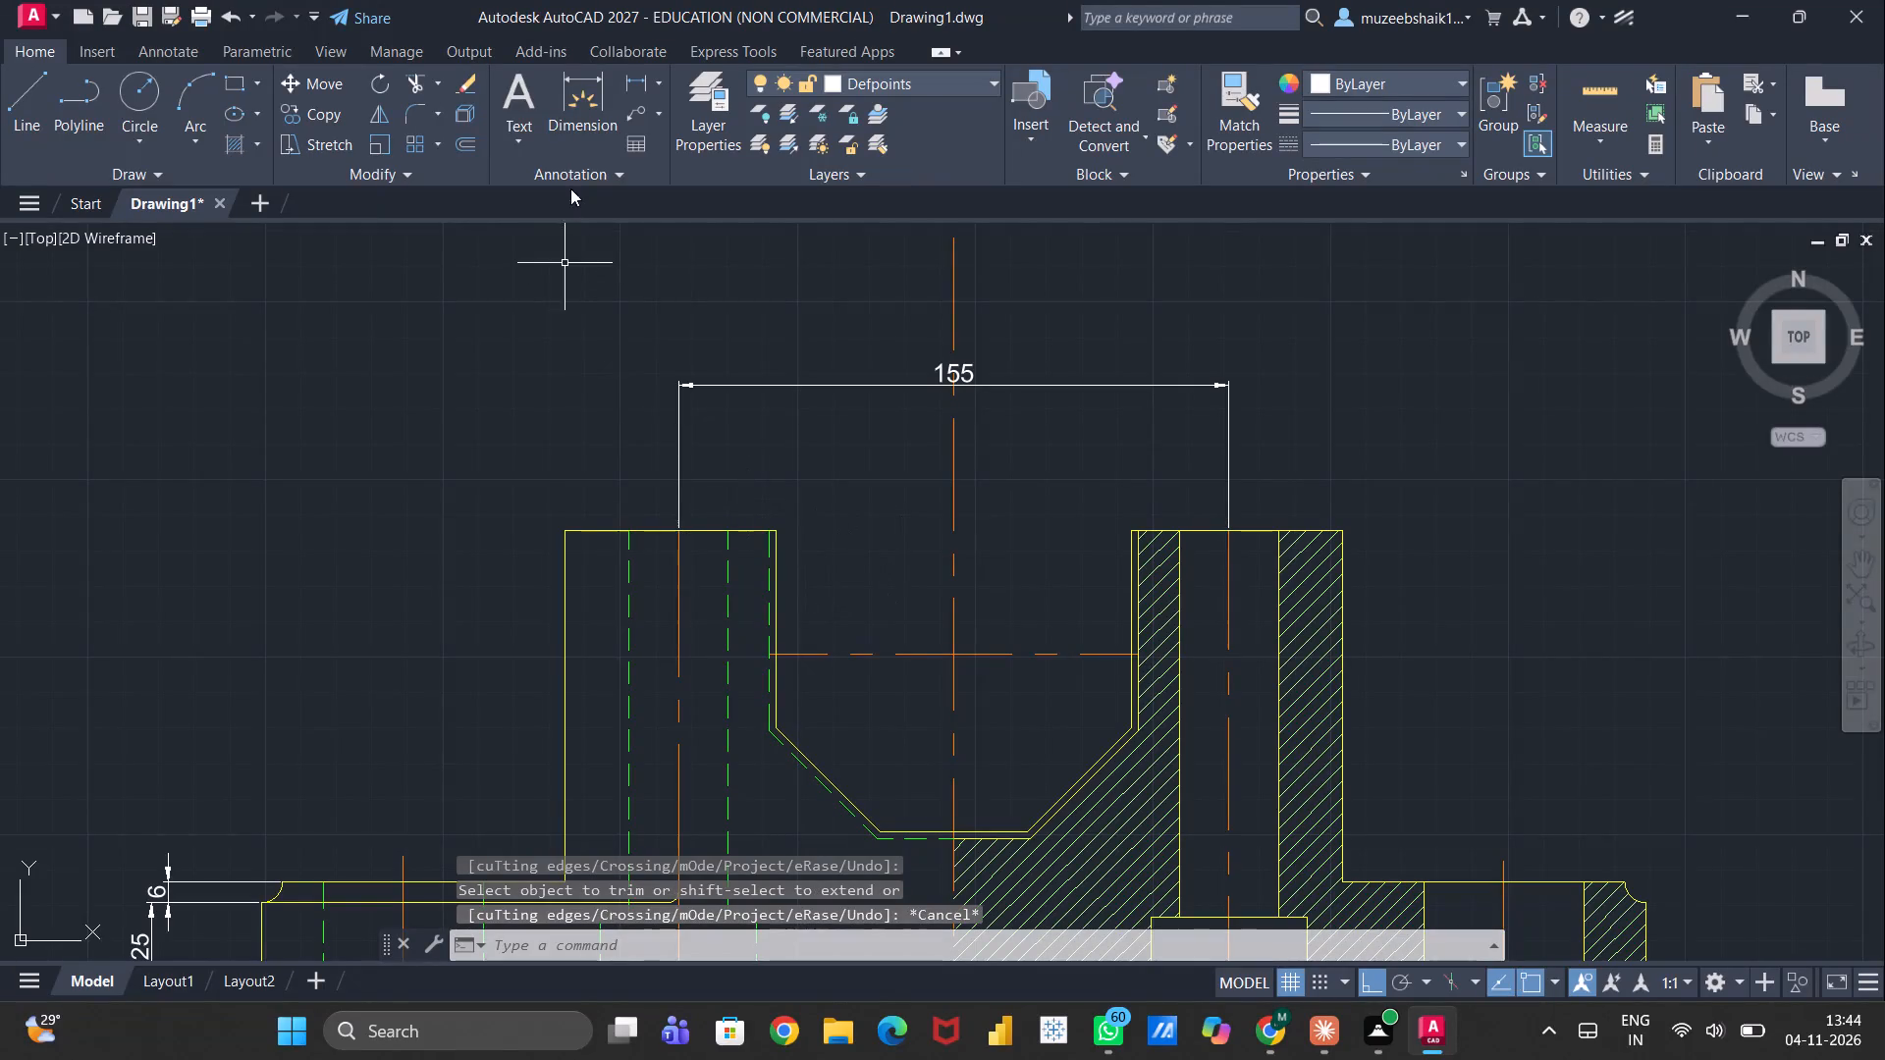
Dimension the central opening's width between its inner walls at the top, placing it just below the bolt hole spacing dimension.
click(593, 119)
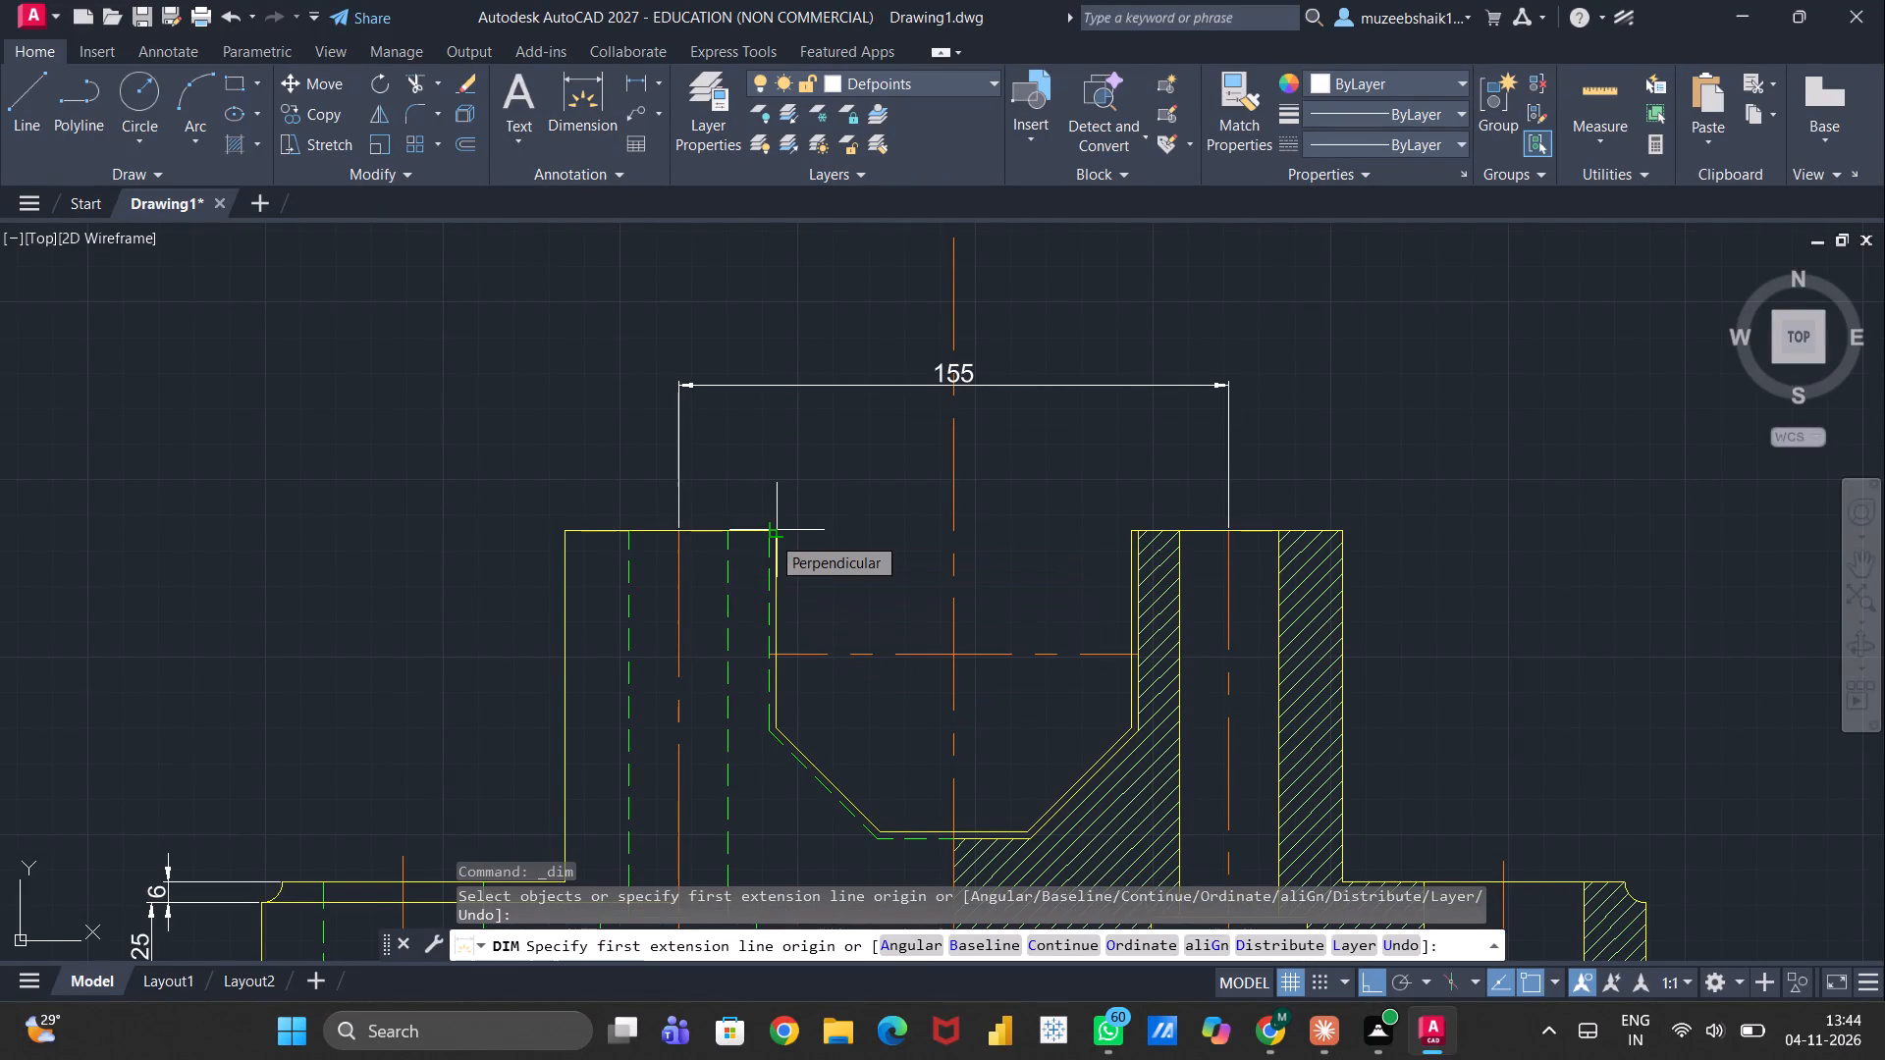
click(771, 535)
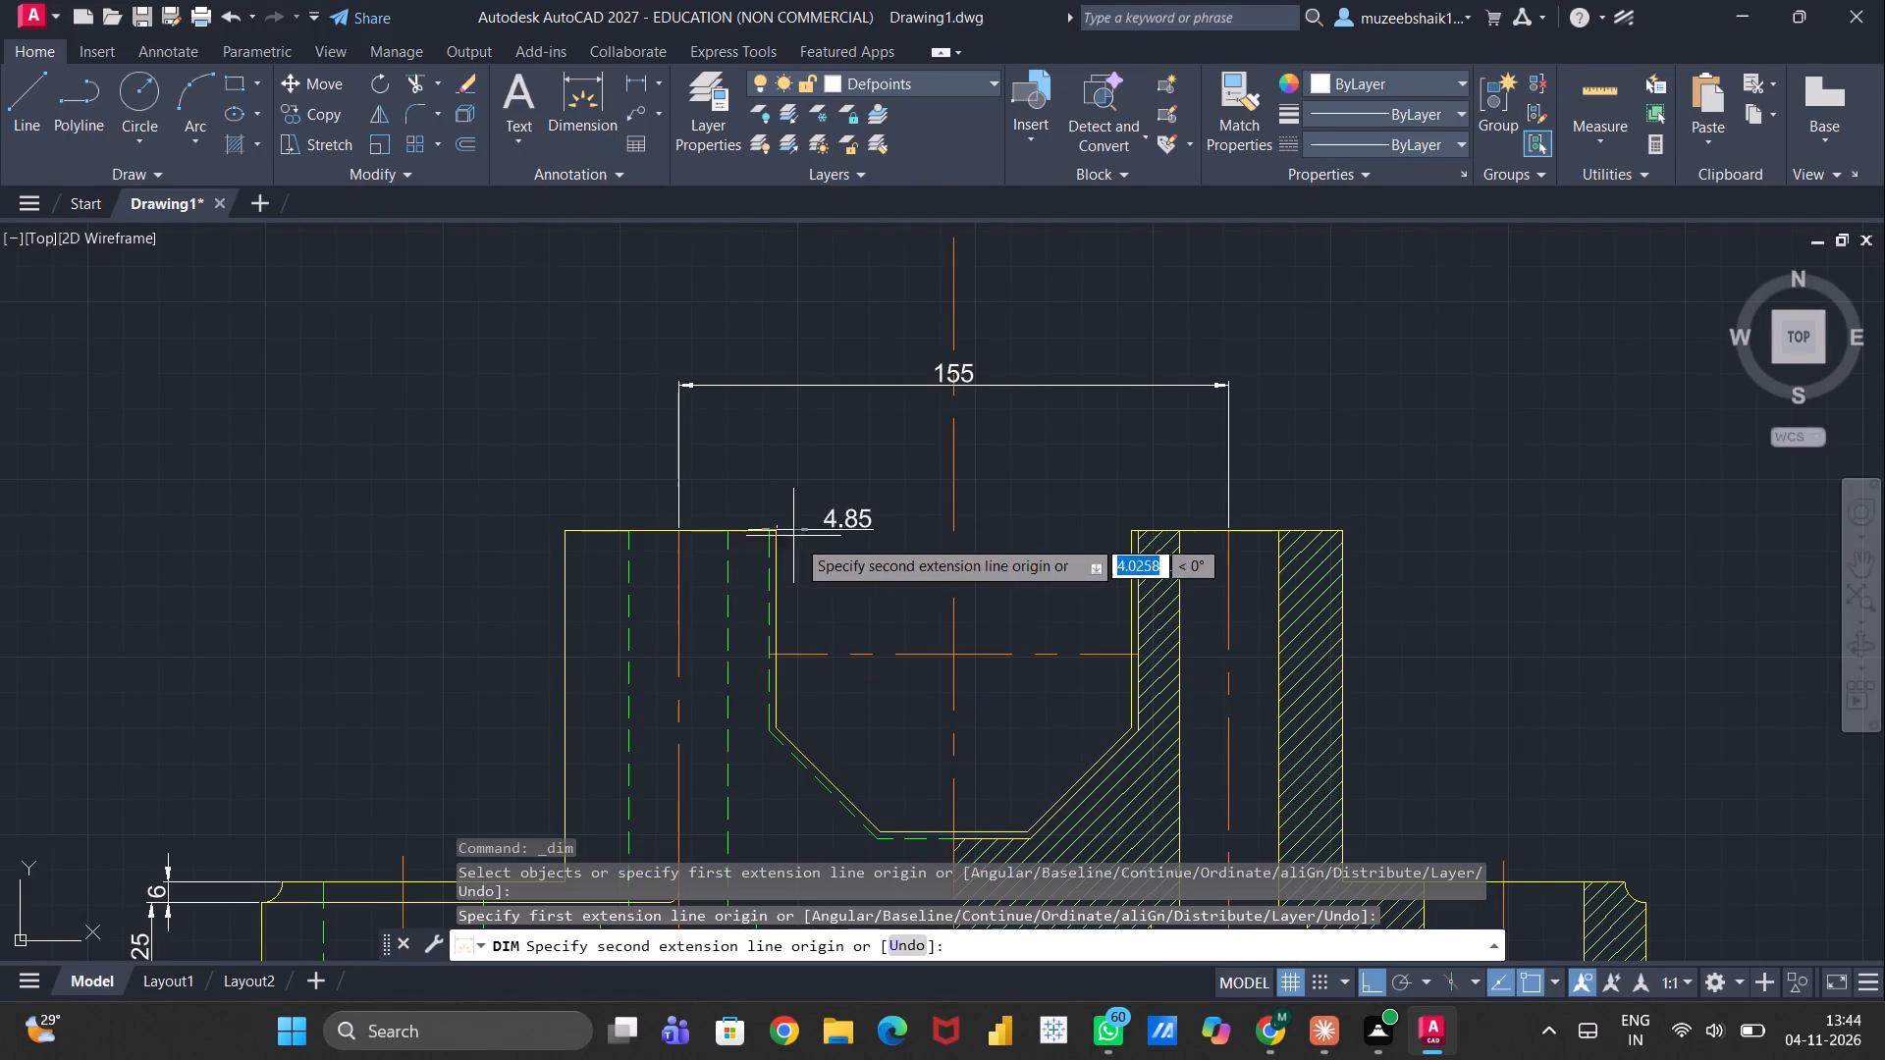
click(1130, 534)
click(1107, 451)
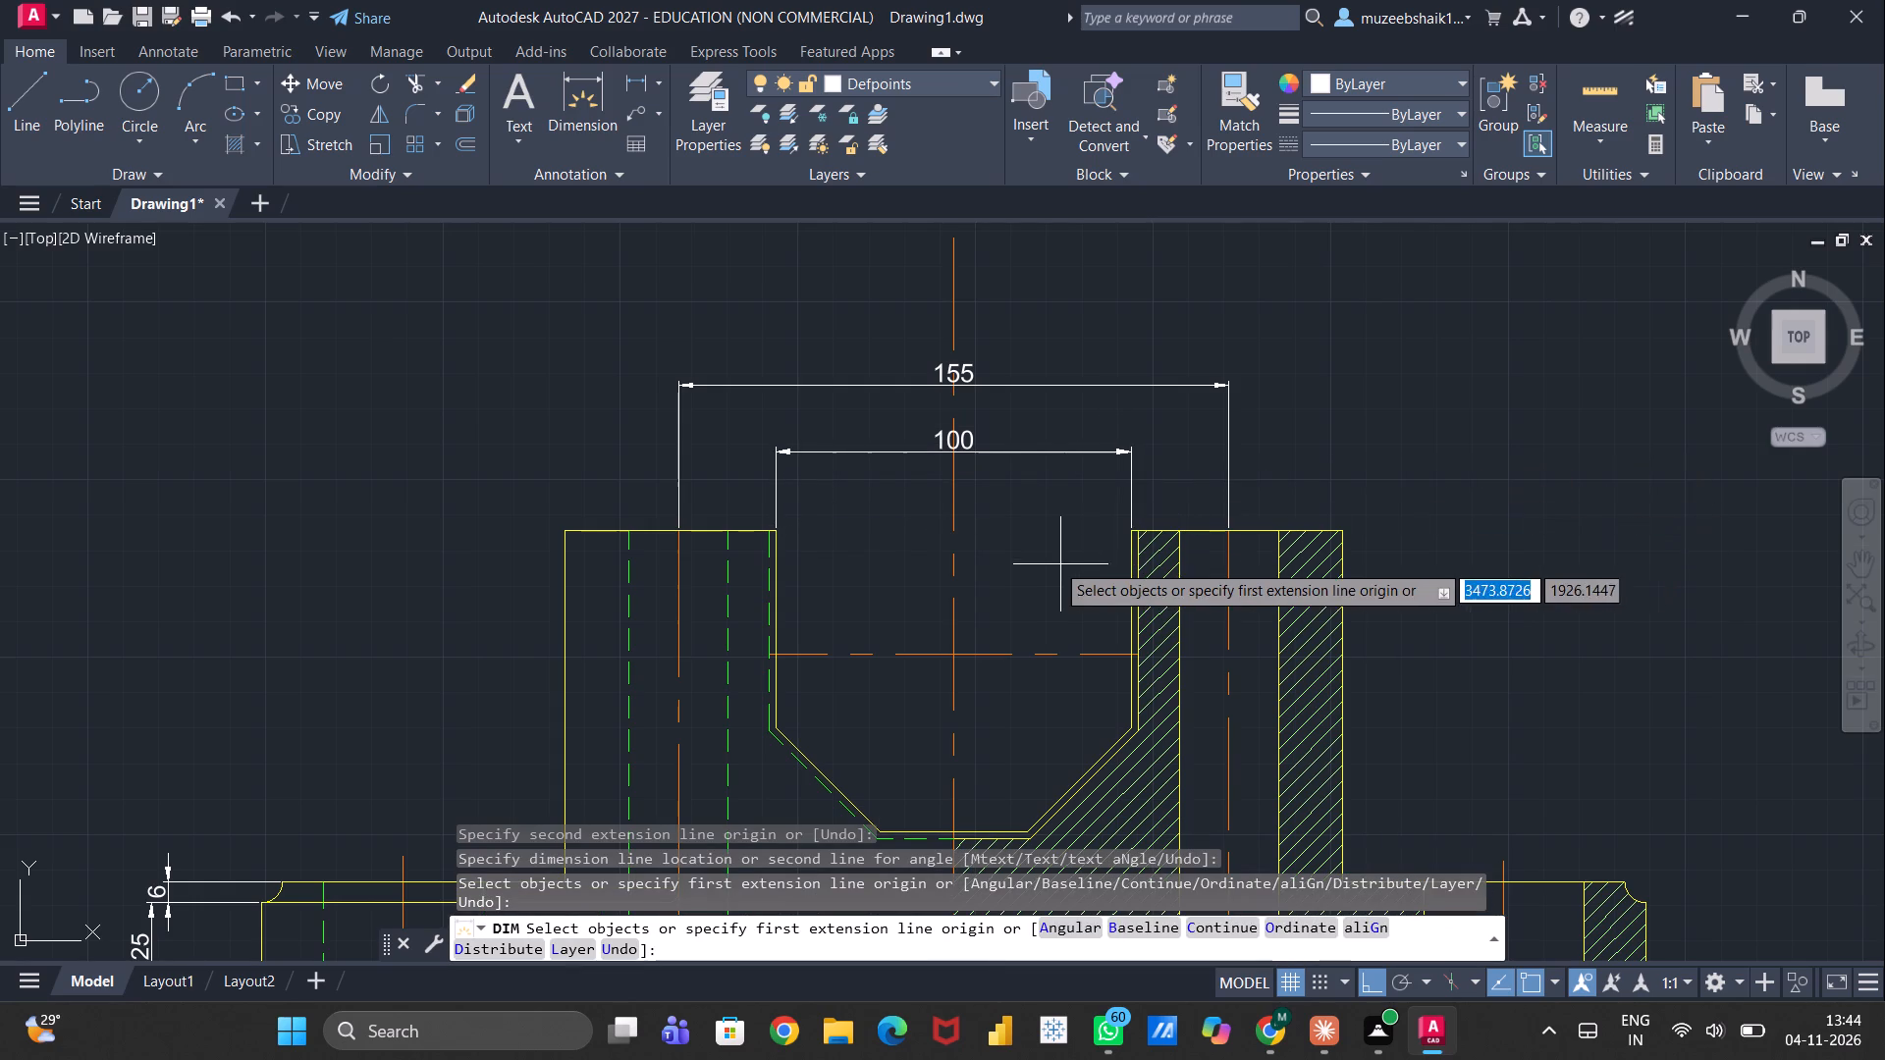
Continue the opening width dimension across the thin gap to the hatched wall at the opening's upper-right corner.
click(1133, 517)
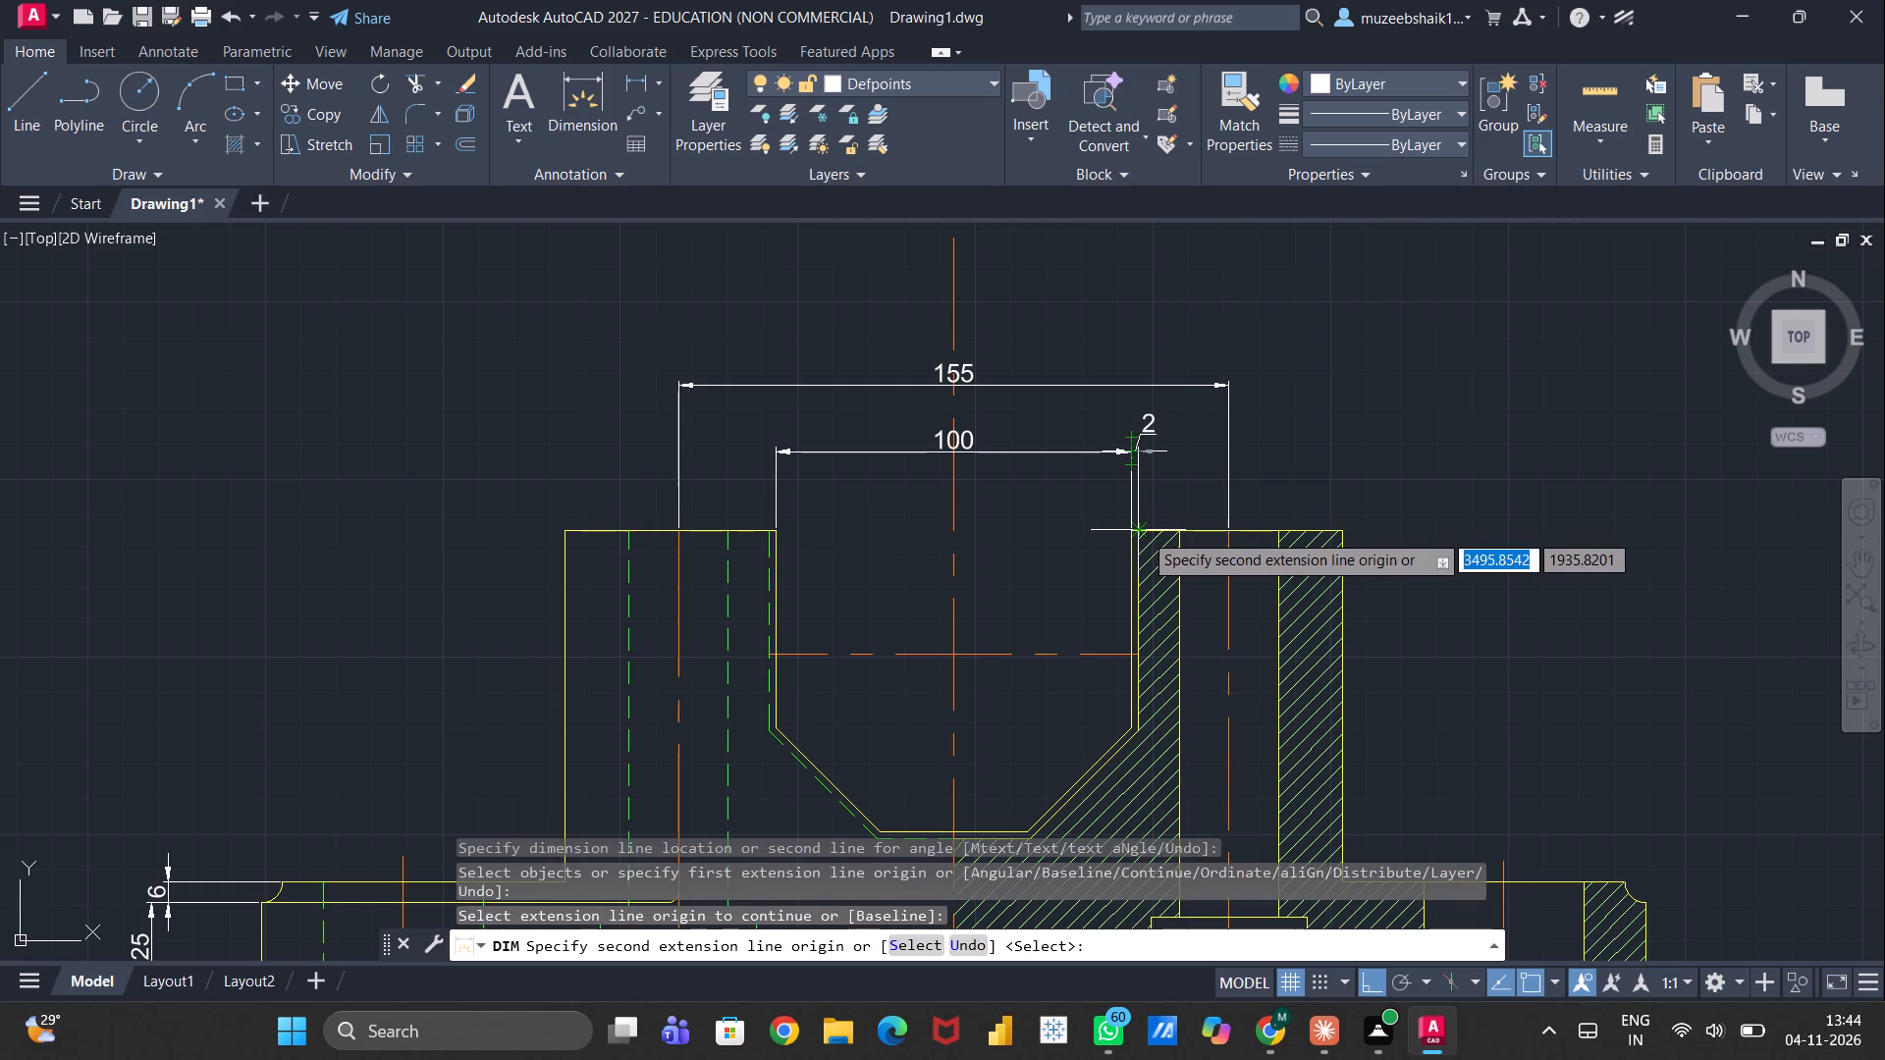
click(1143, 532)
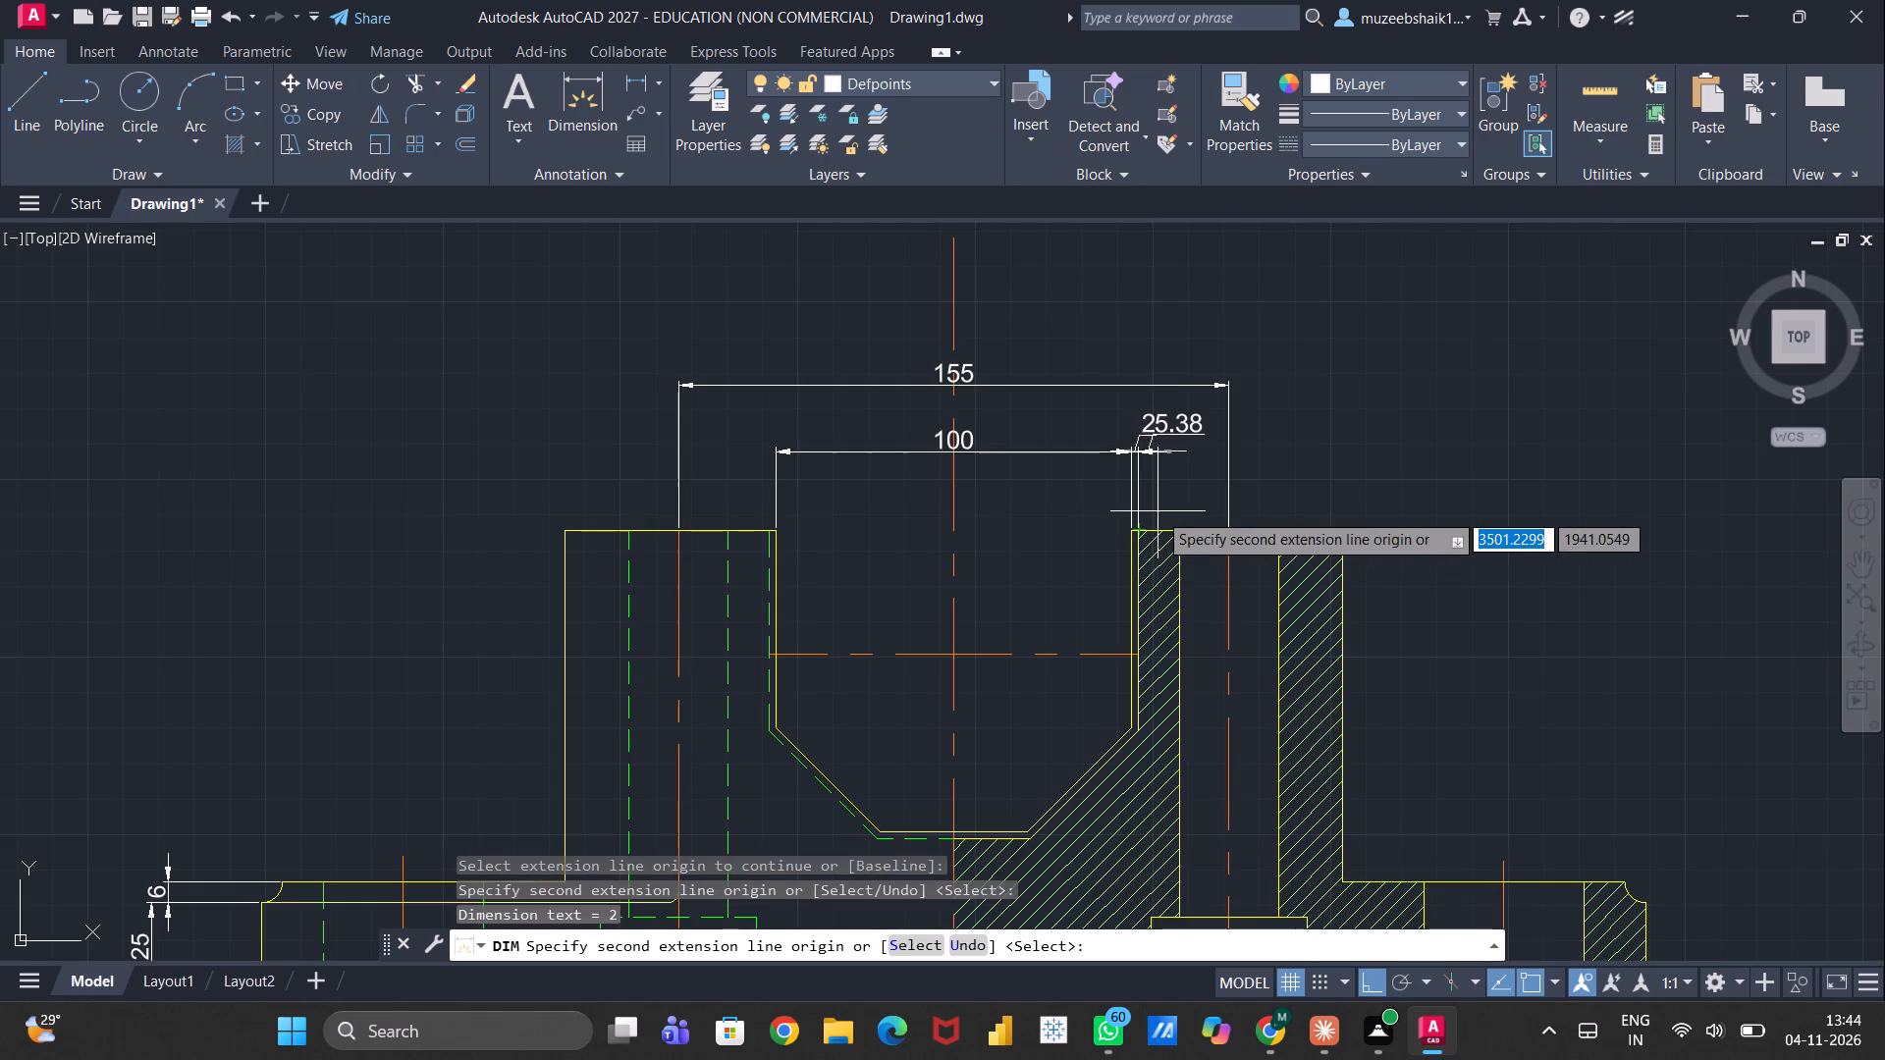
key(Escape)
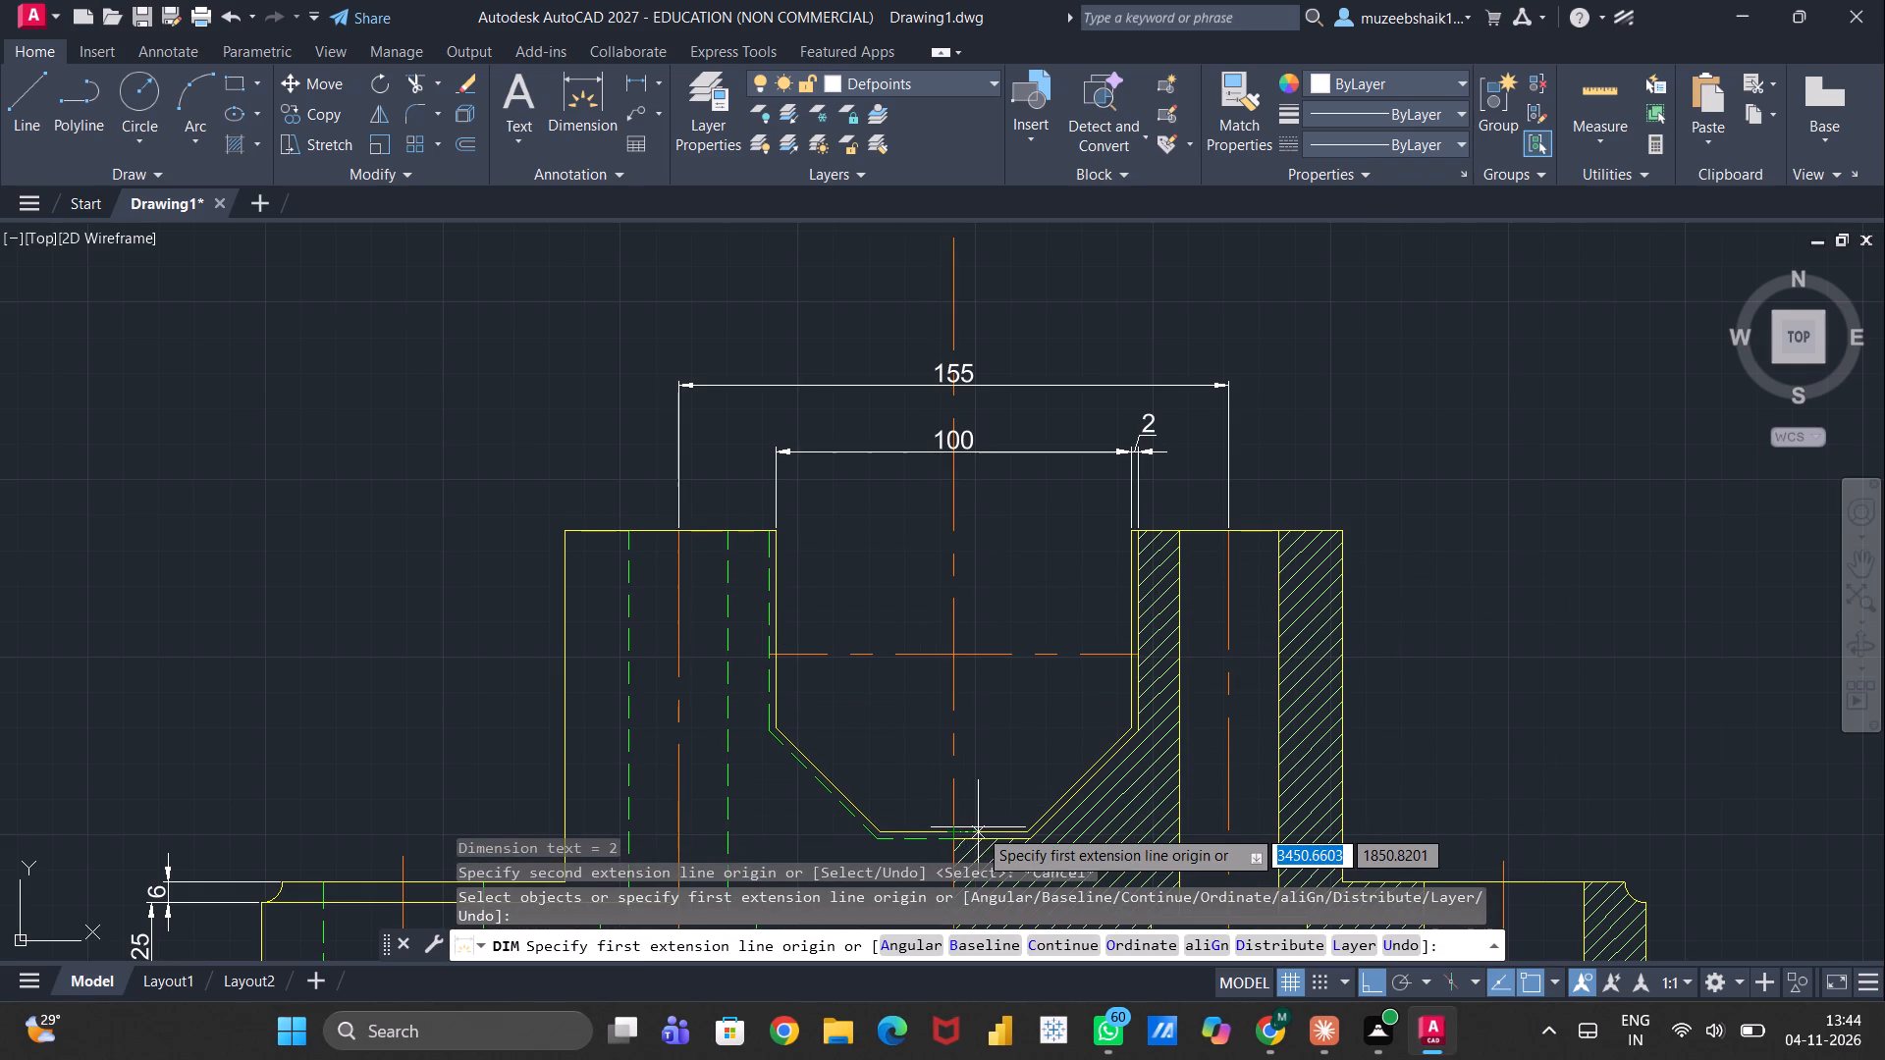
Dimension the vertical distance from the central opening's bottom edge to its horizontal centerline, placing it inside the opening right of the vertical axis.
click(988, 827)
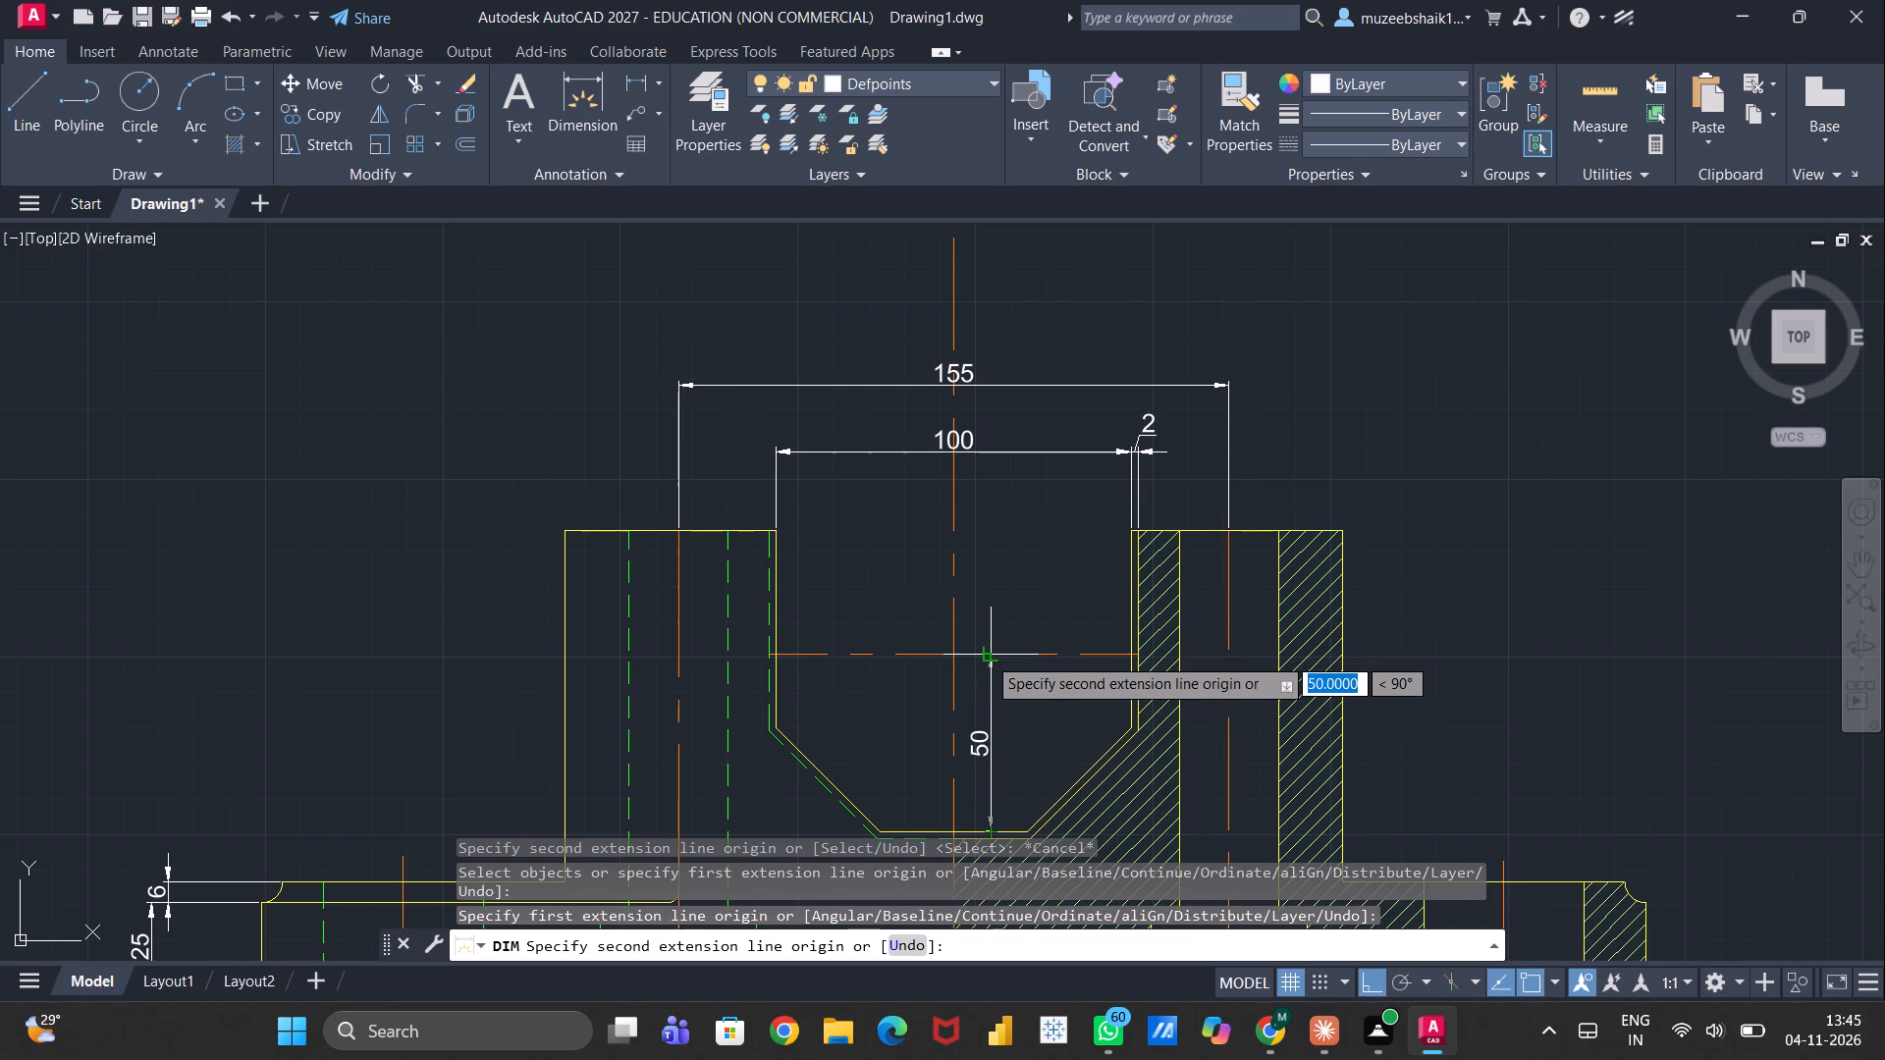
click(987, 658)
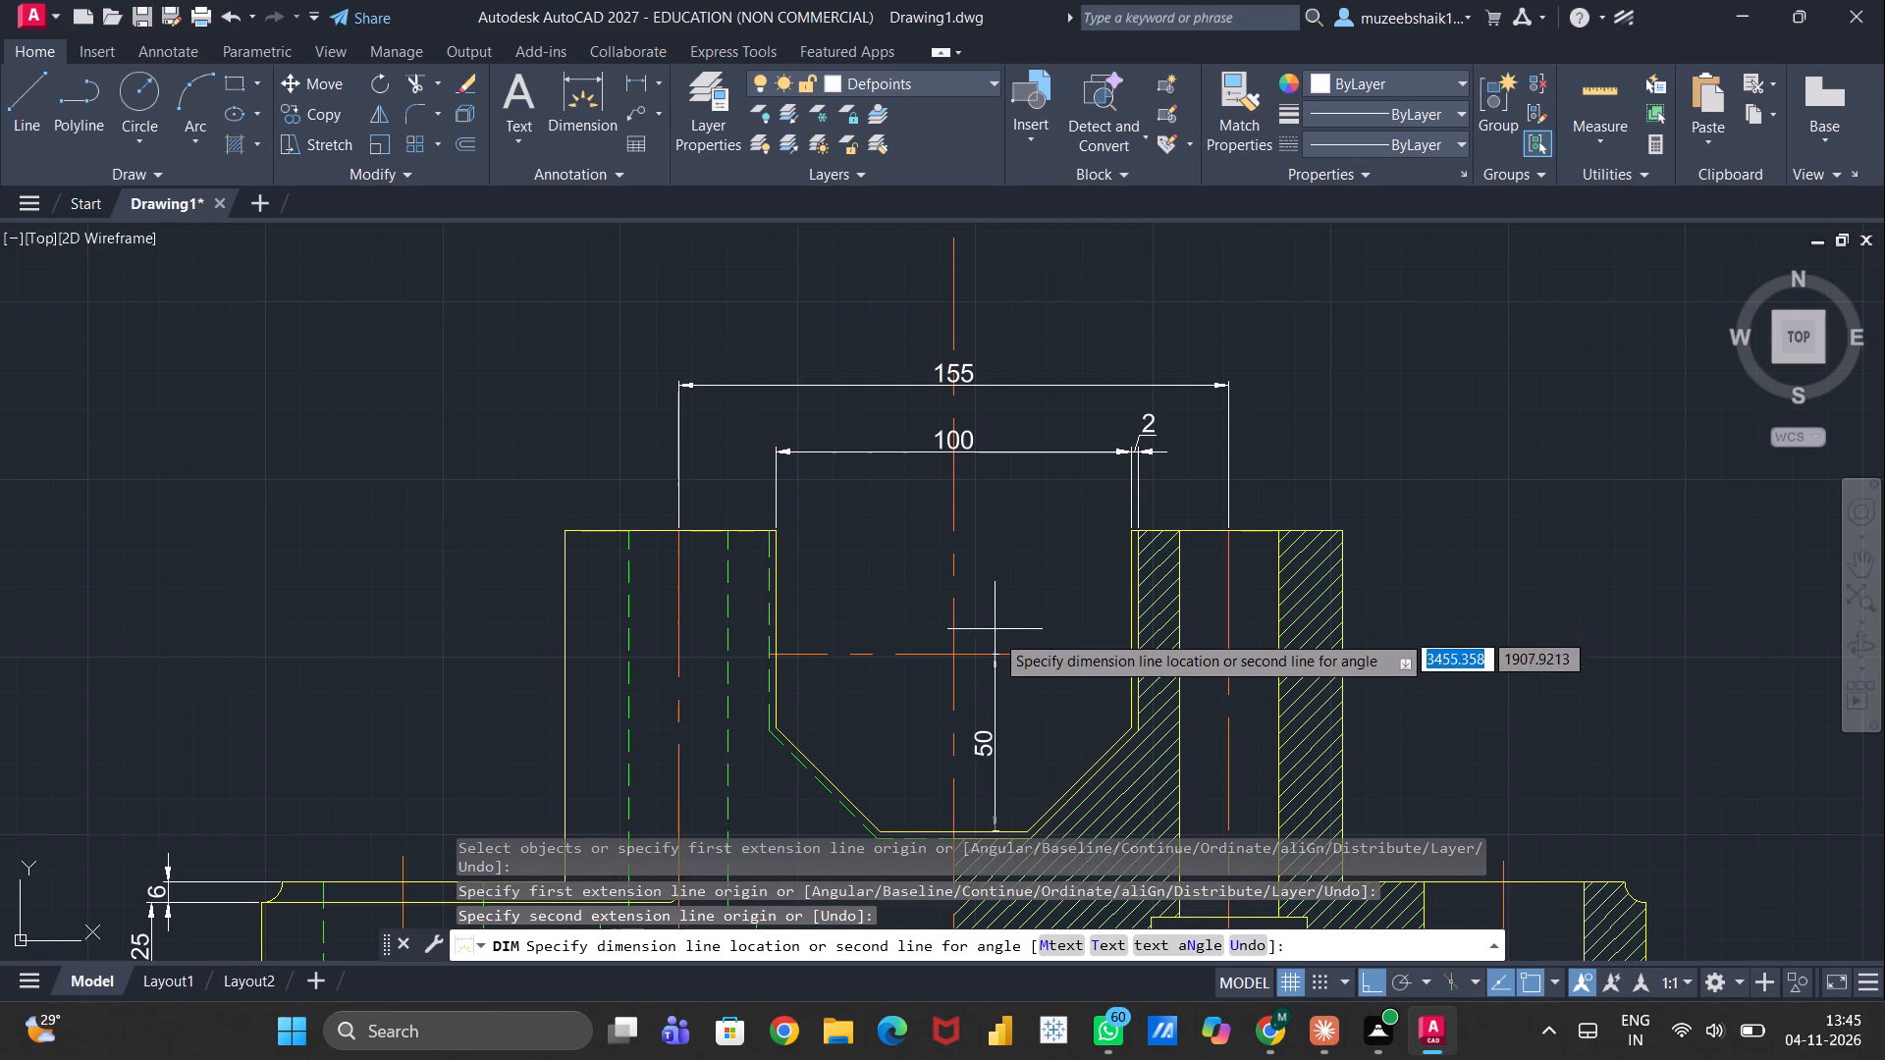
click(1009, 663)
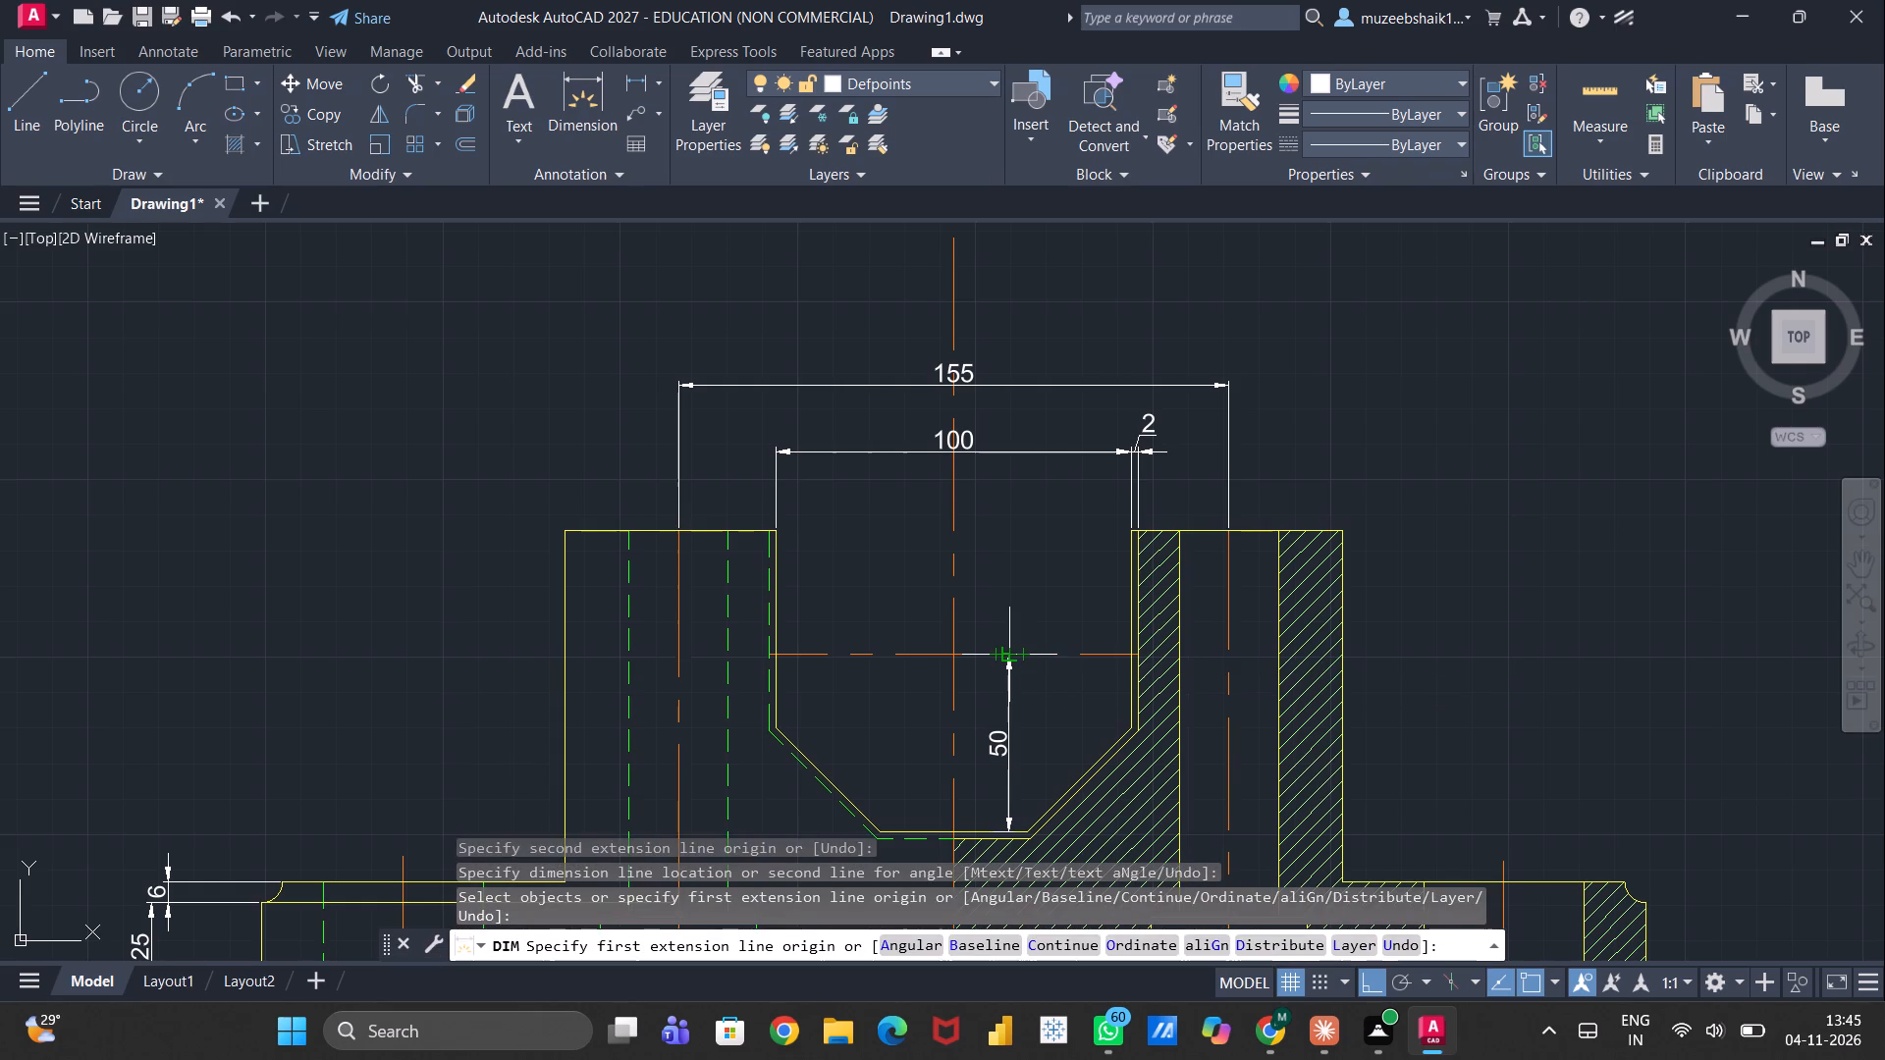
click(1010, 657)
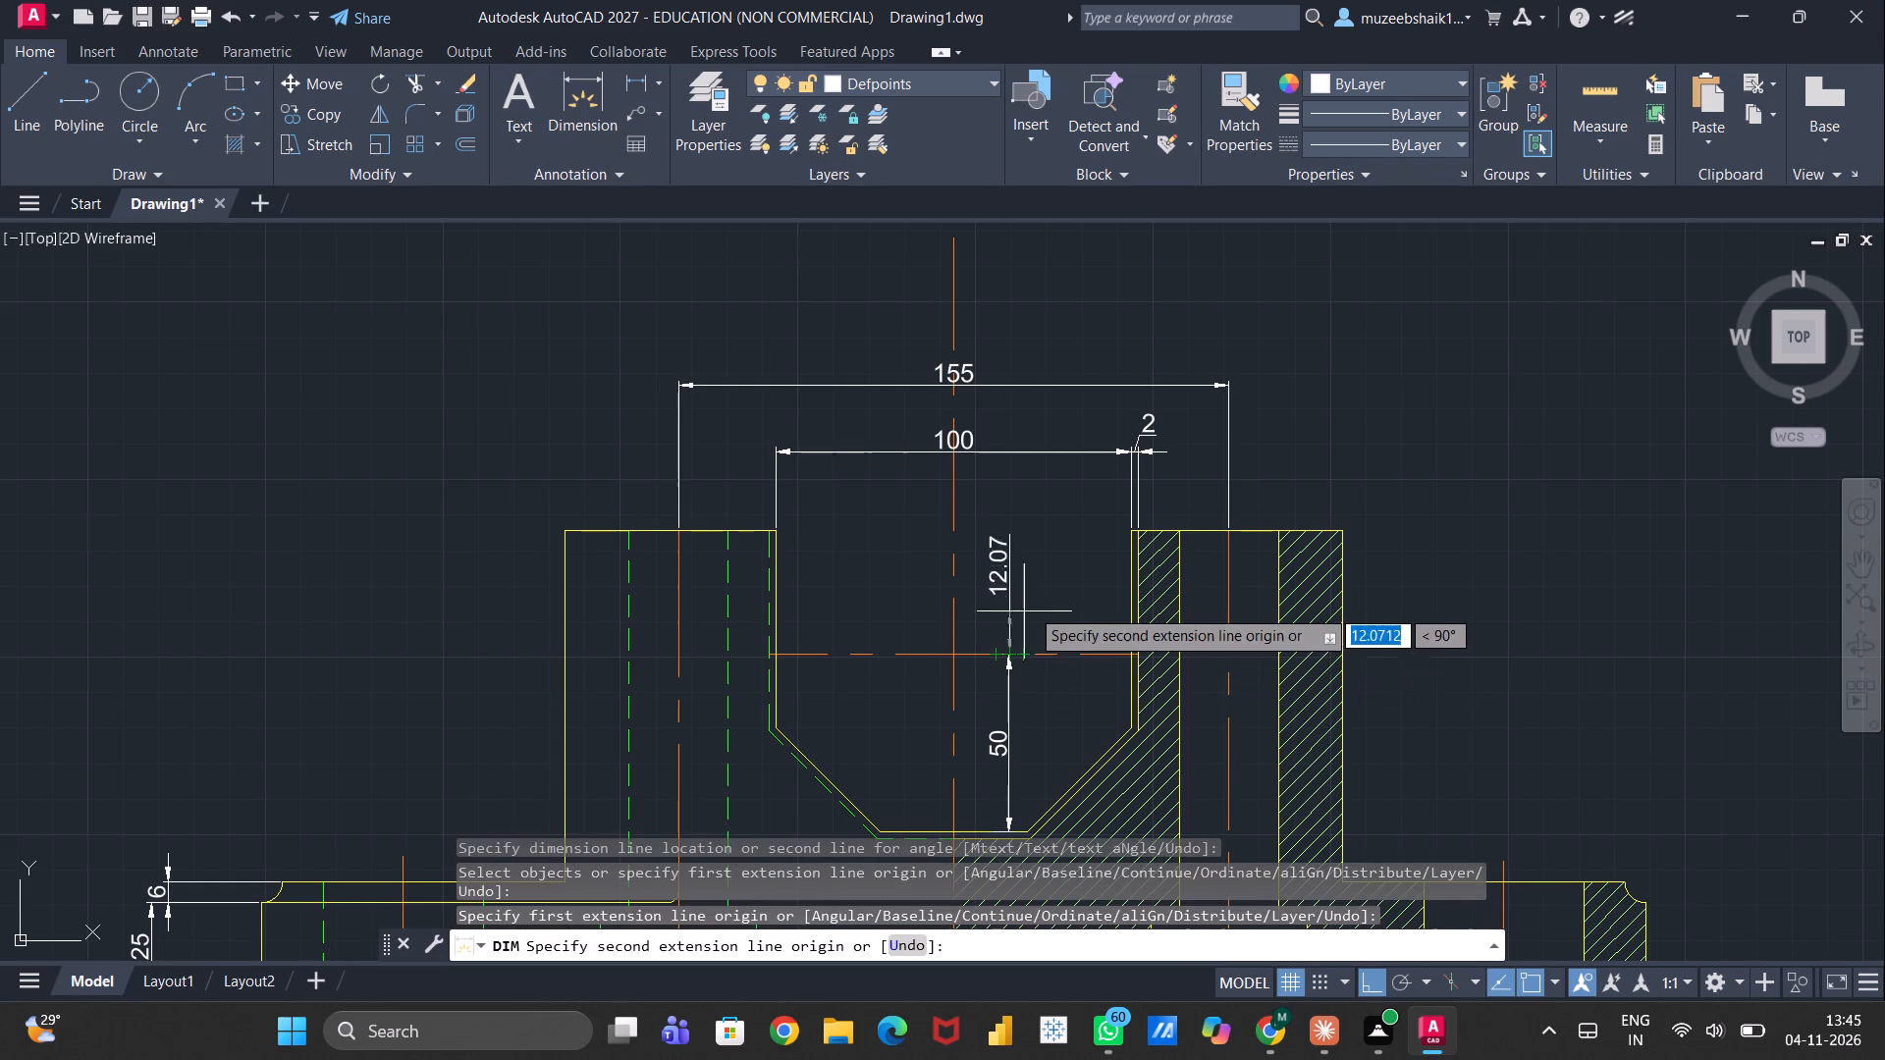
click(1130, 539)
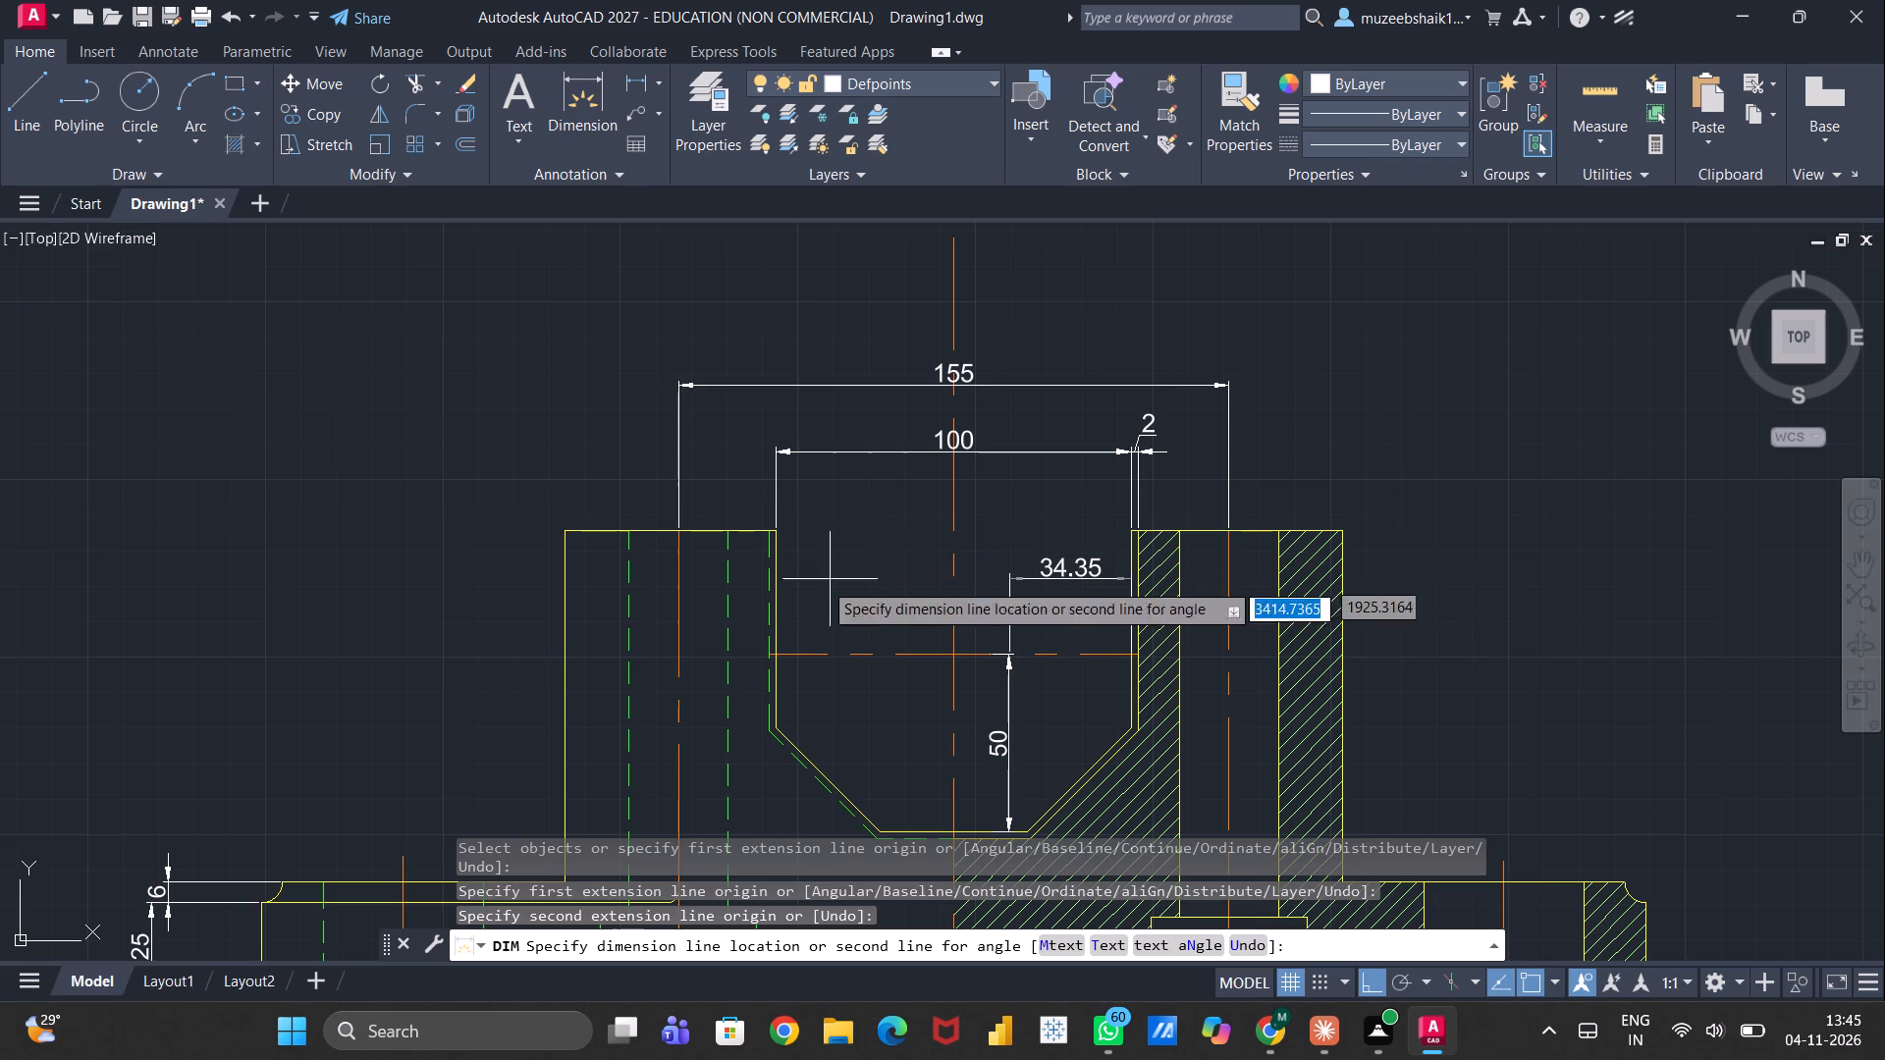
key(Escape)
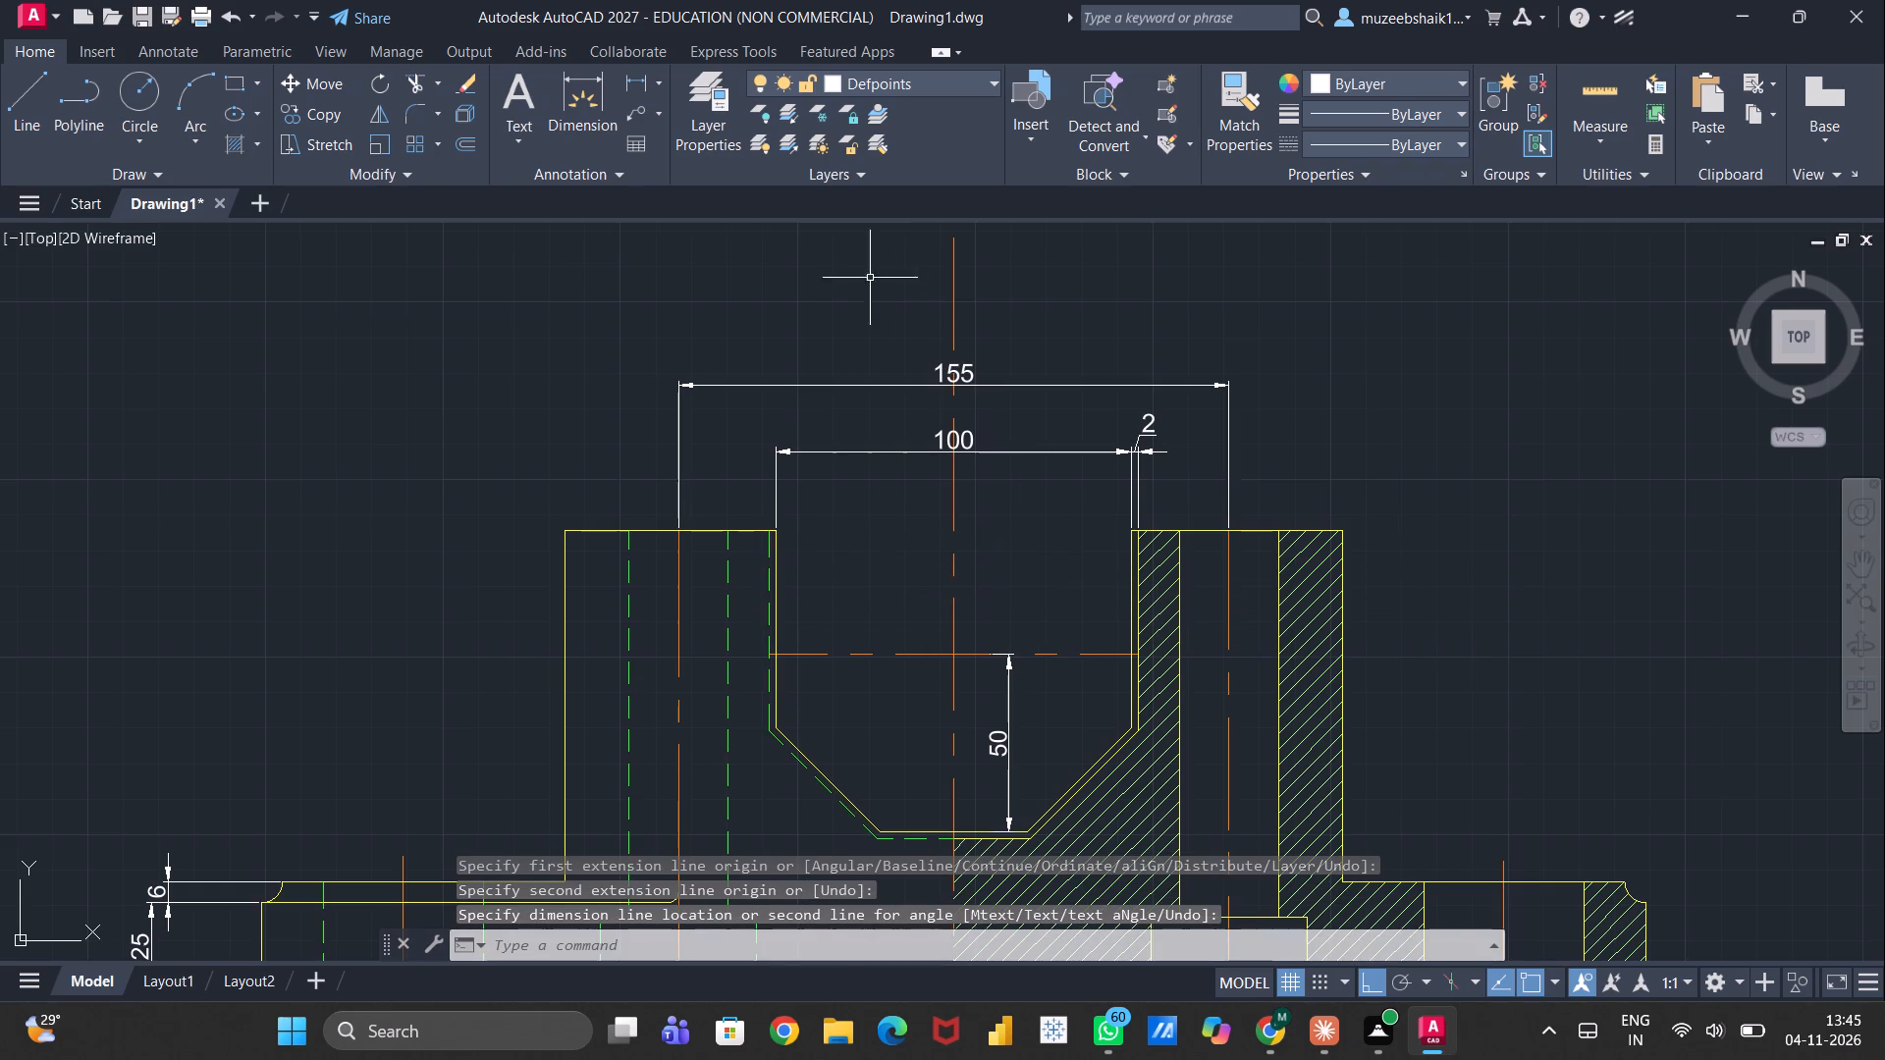
Dimension the vertical distance from the opening's upper-right corner to its horizontal centerline, placing it nearly in line above the lower depth dimension.
click(568, 109)
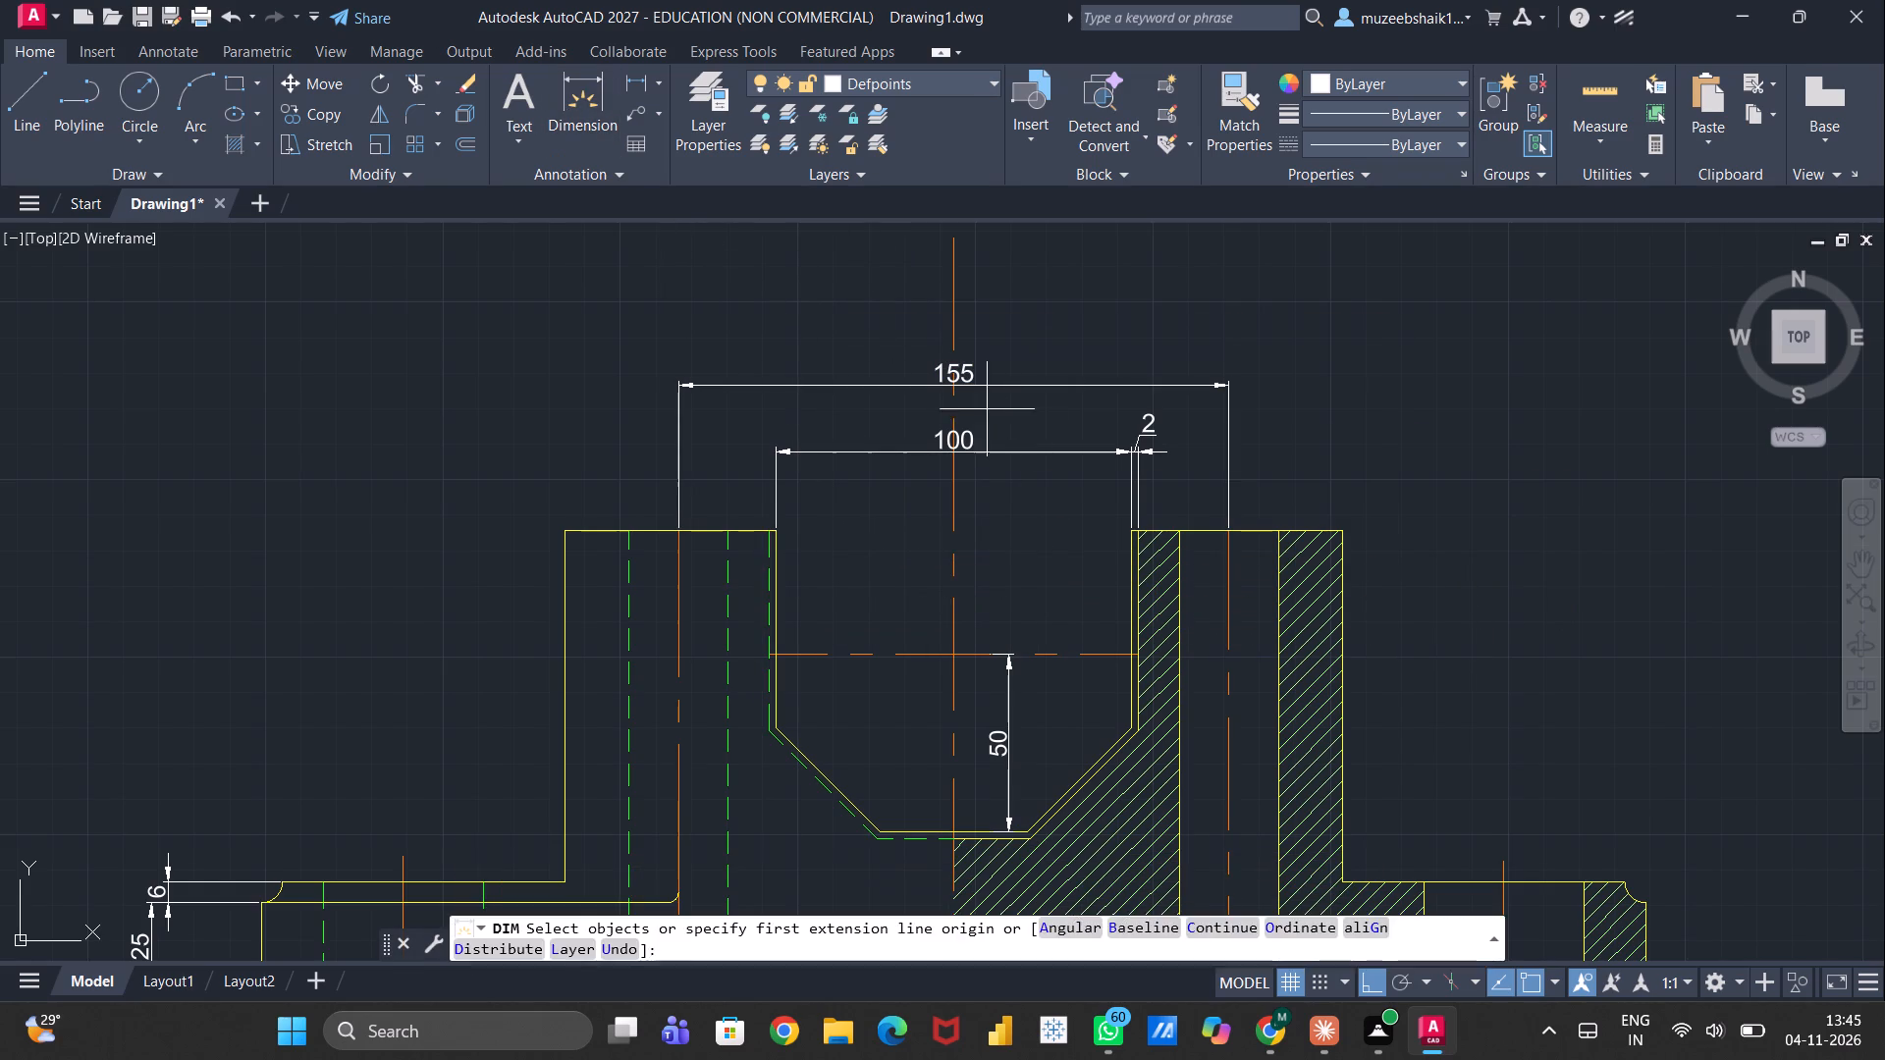
click(1130, 527)
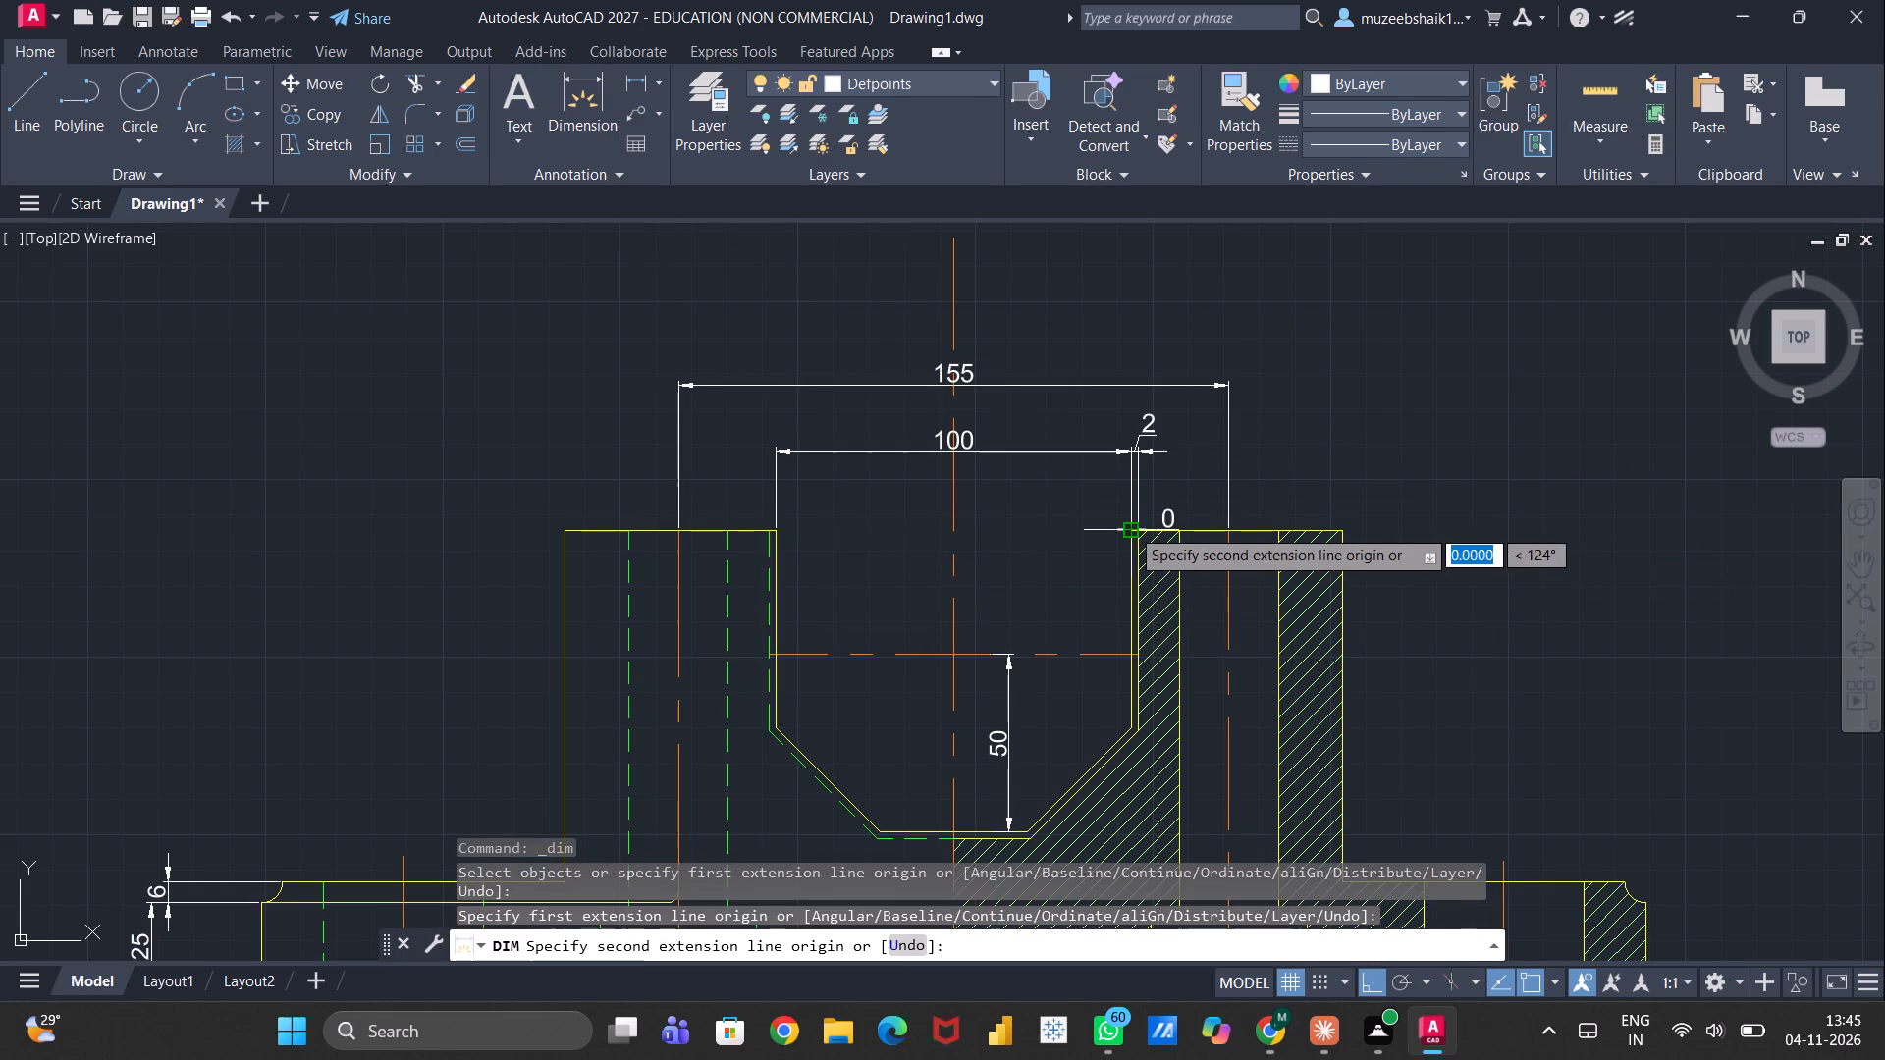
click(1130, 659)
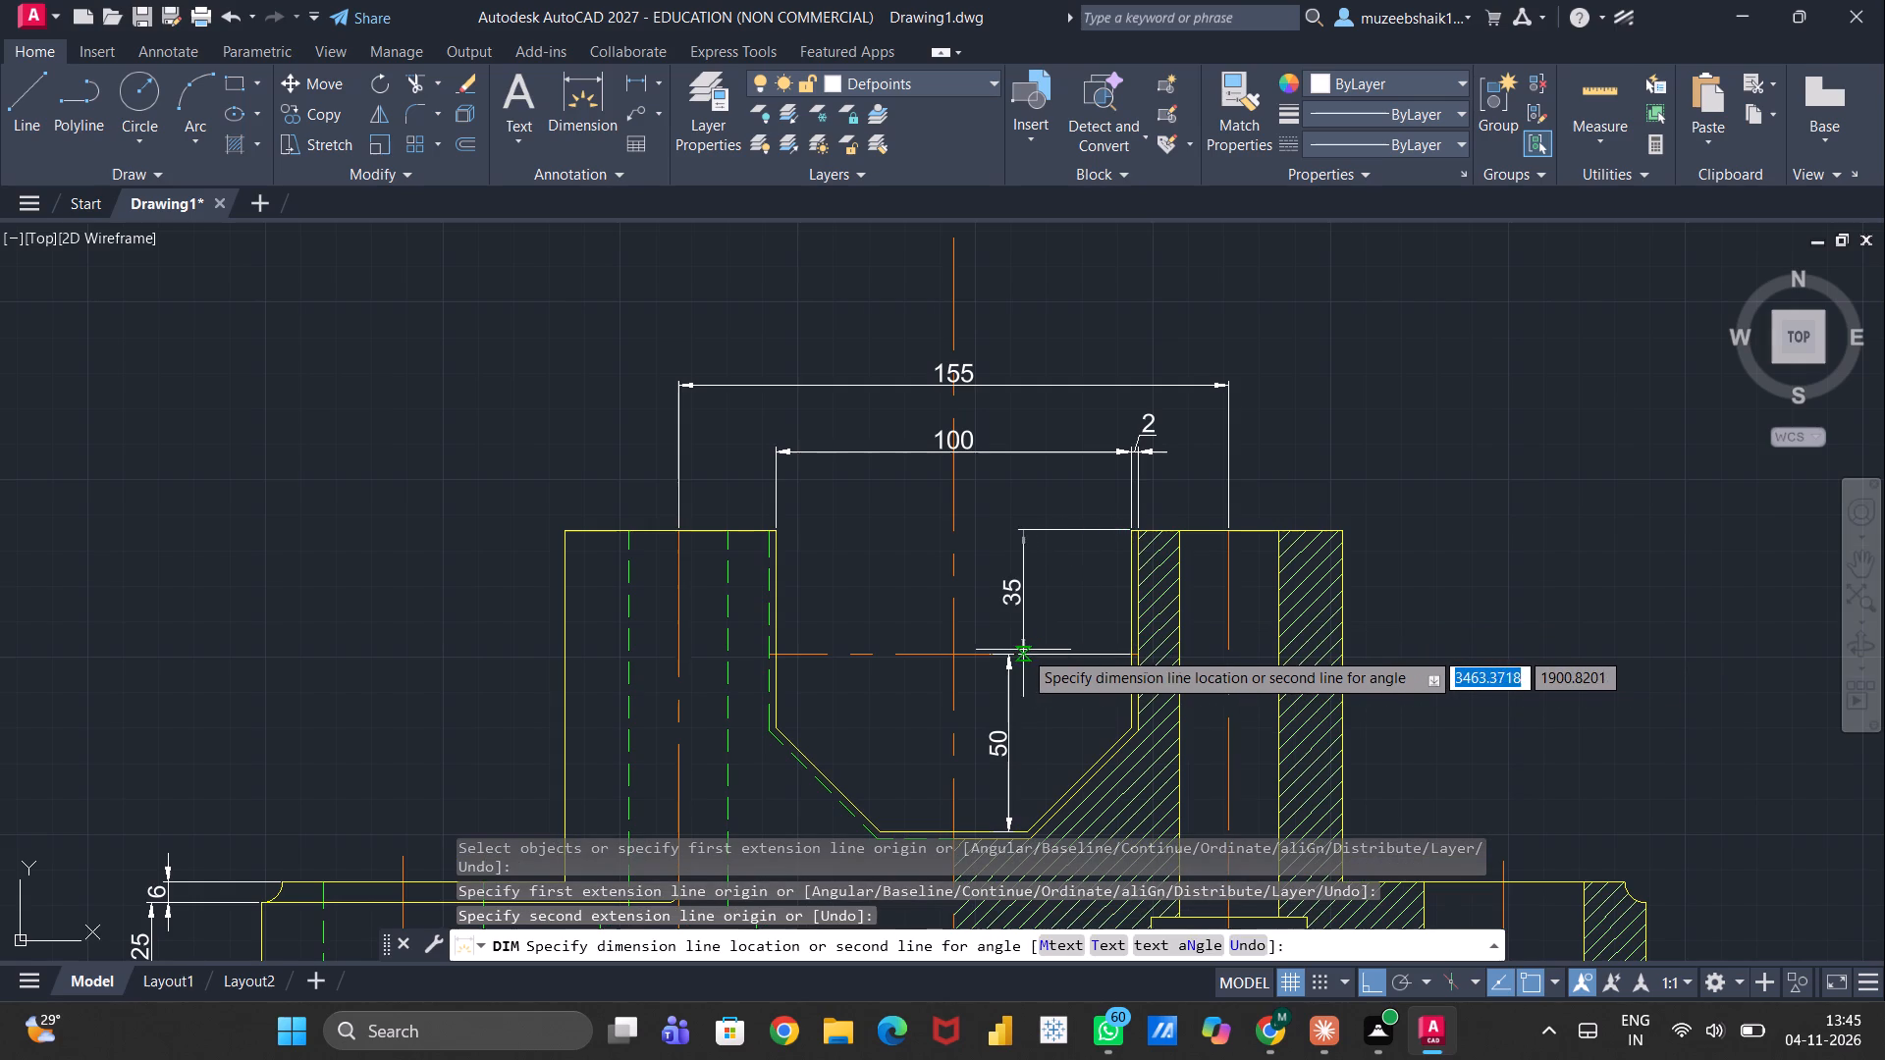
click(1007, 650)
key(Escape)
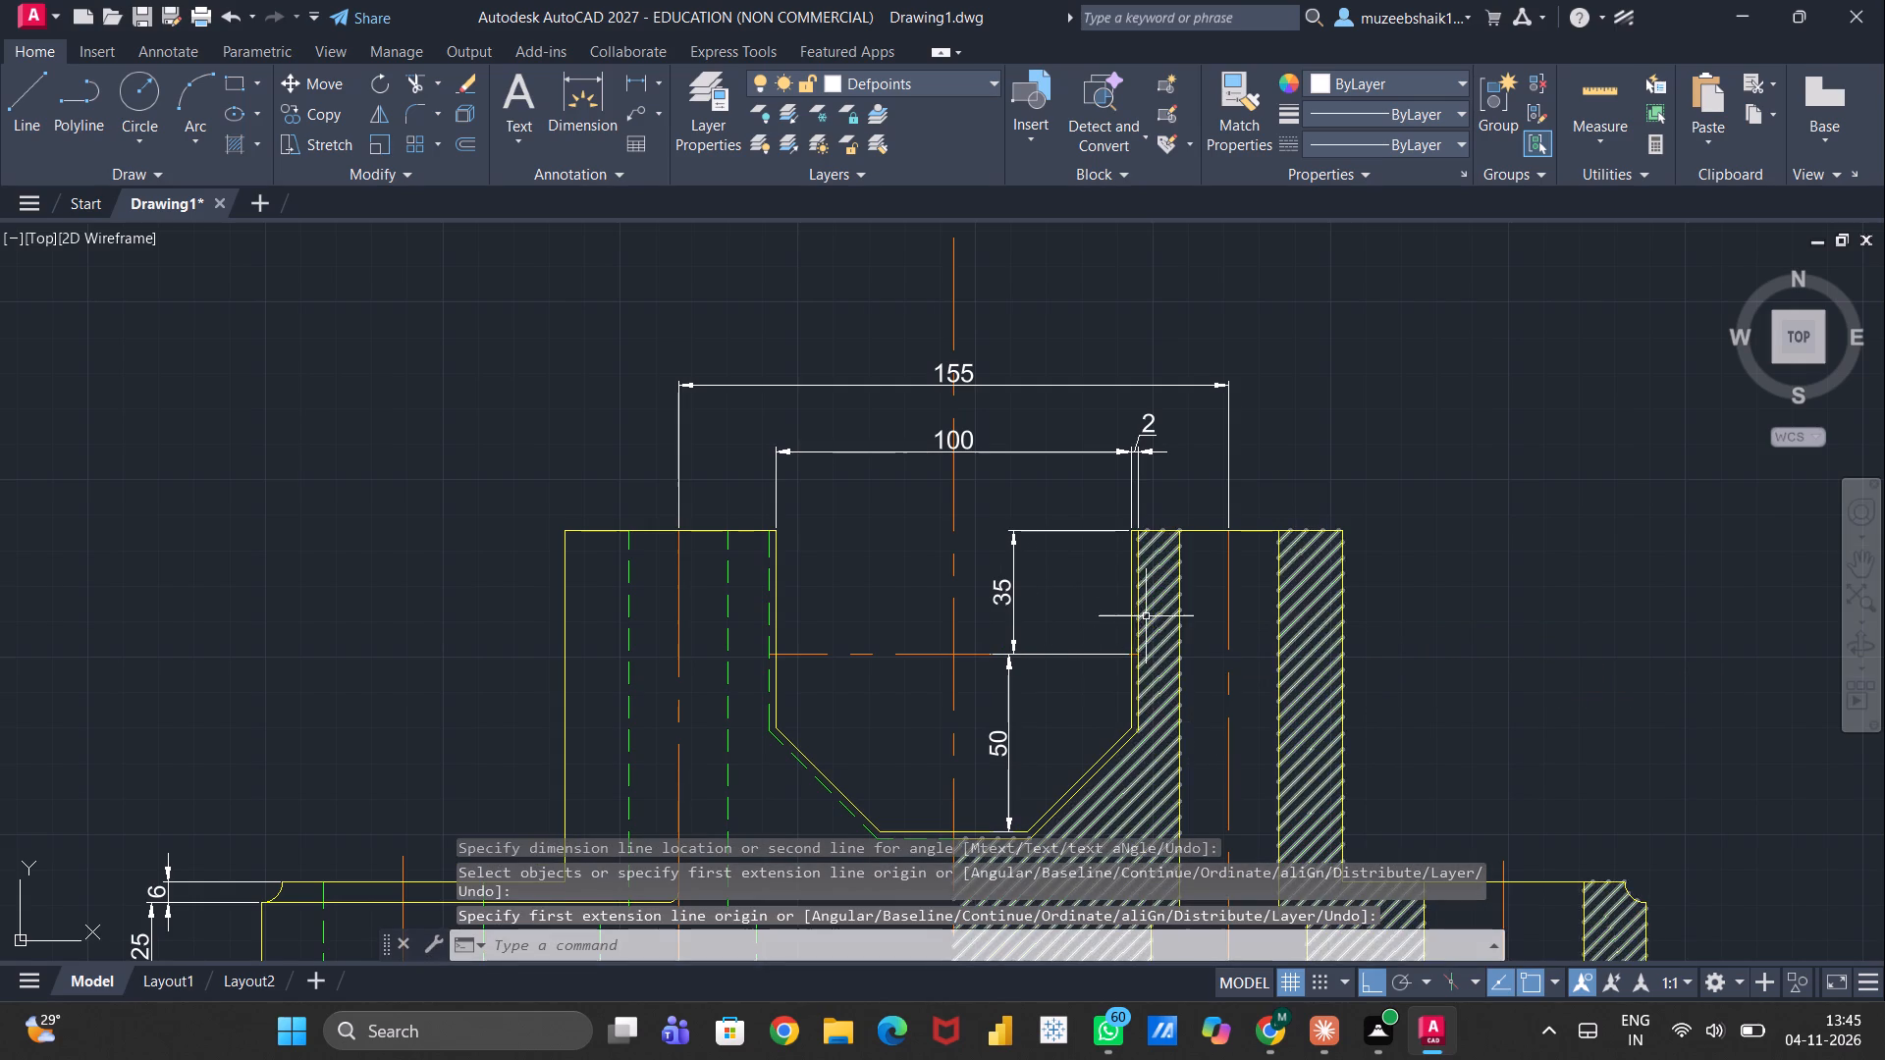
Dimension the width of the slot through the right flange of the half-section view, placing it inside the slot.
middle_drag(1114, 692, 1104, 515)
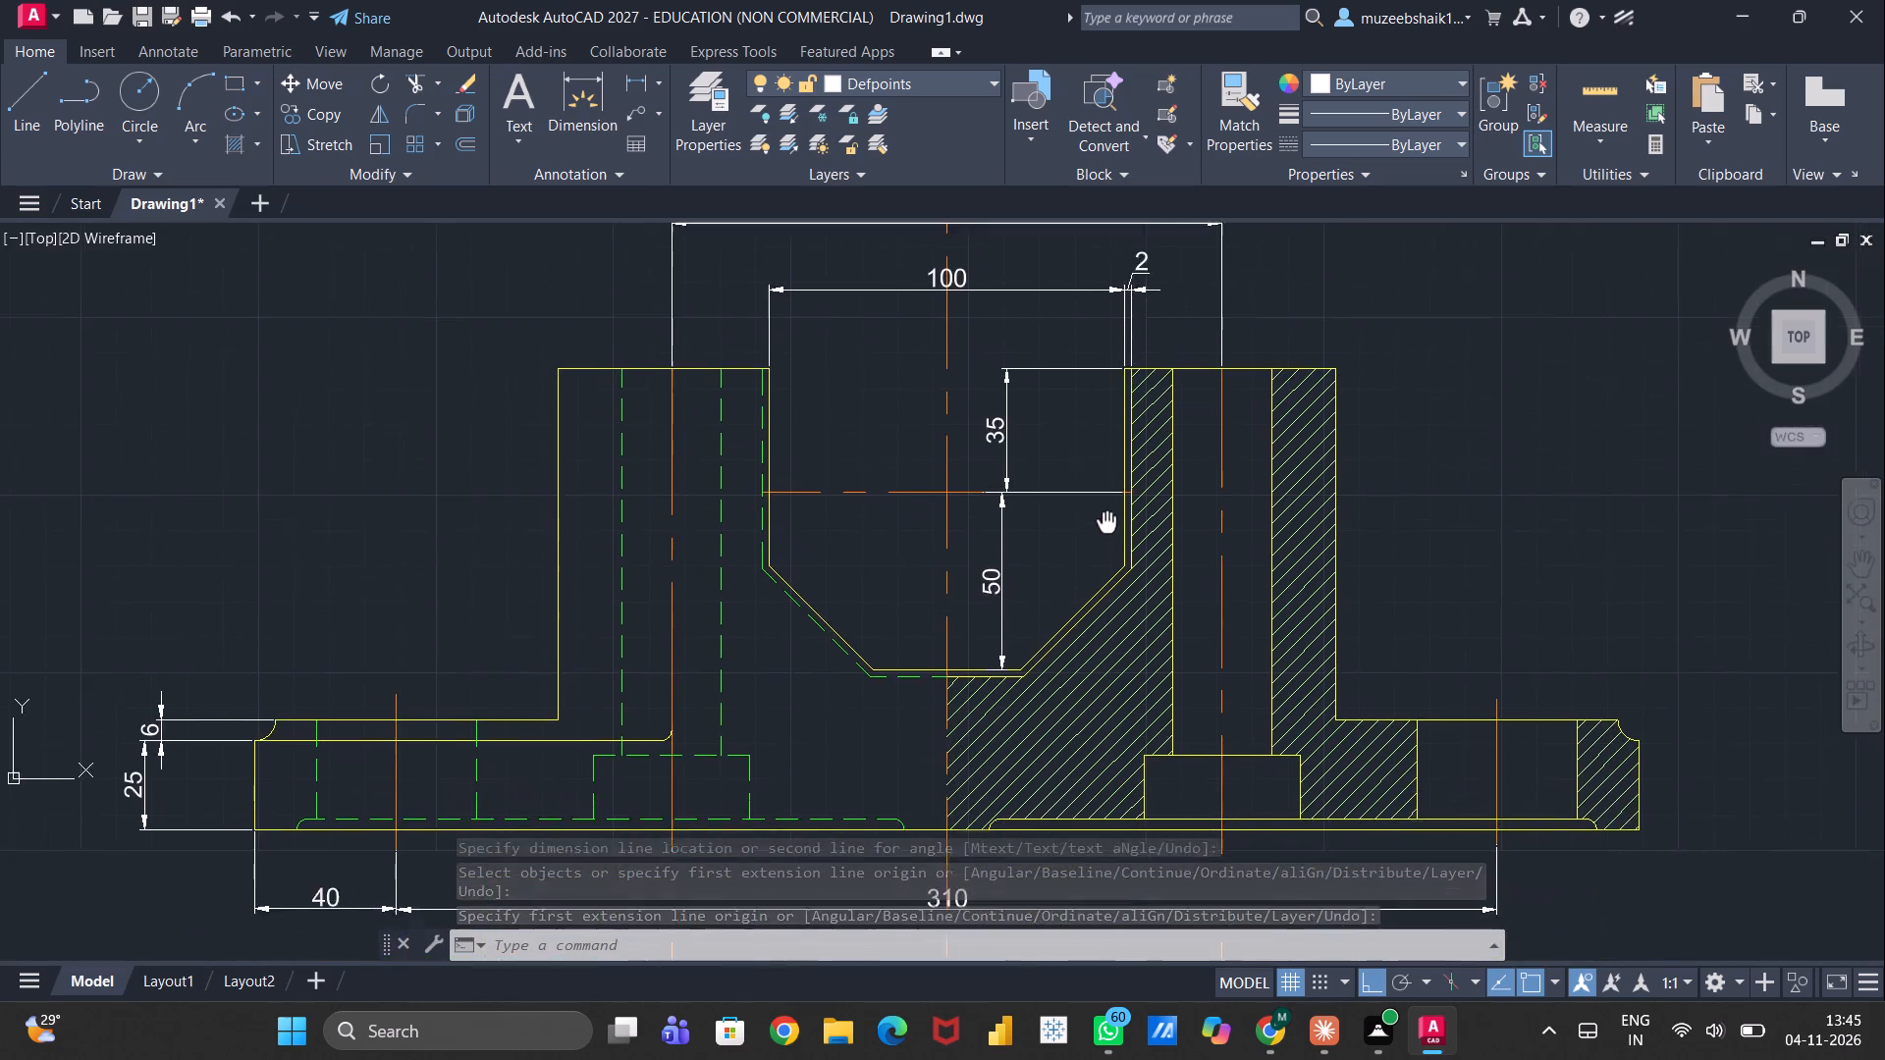
middle_drag(1104, 515, 1084, 415)
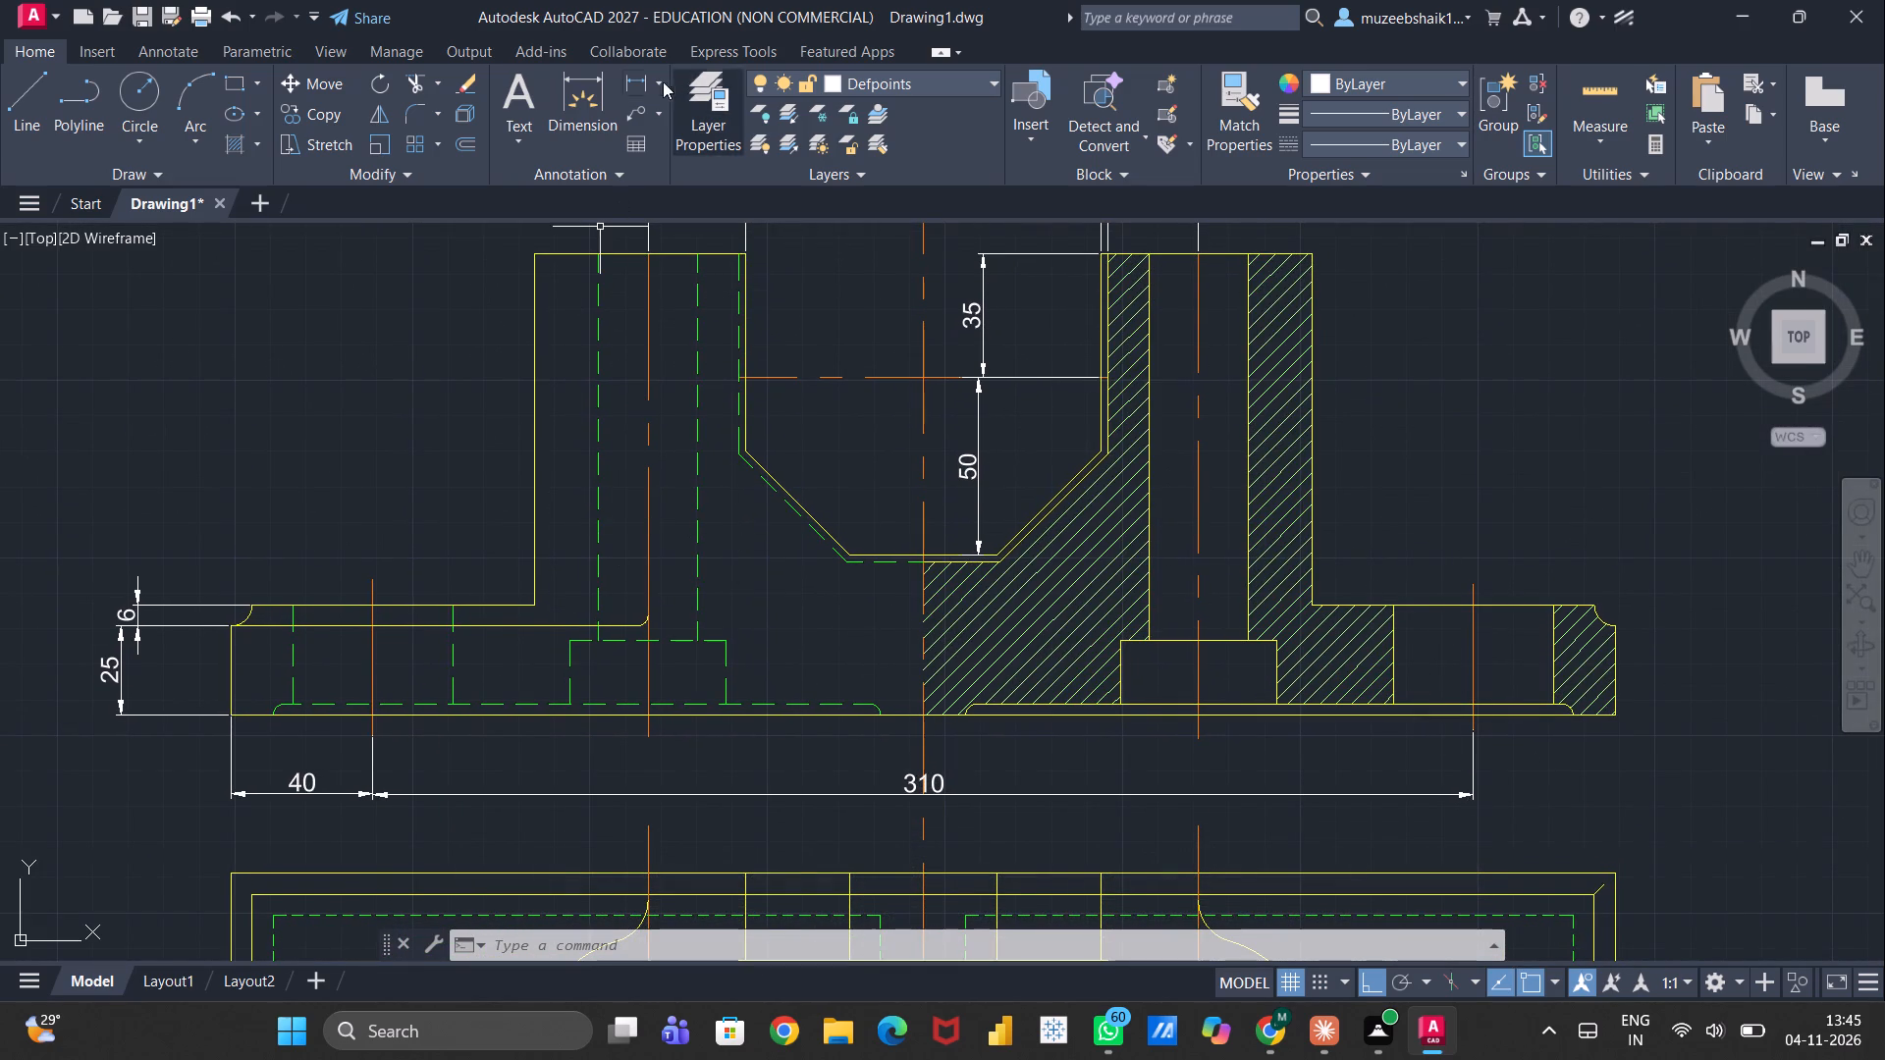
click(595, 104)
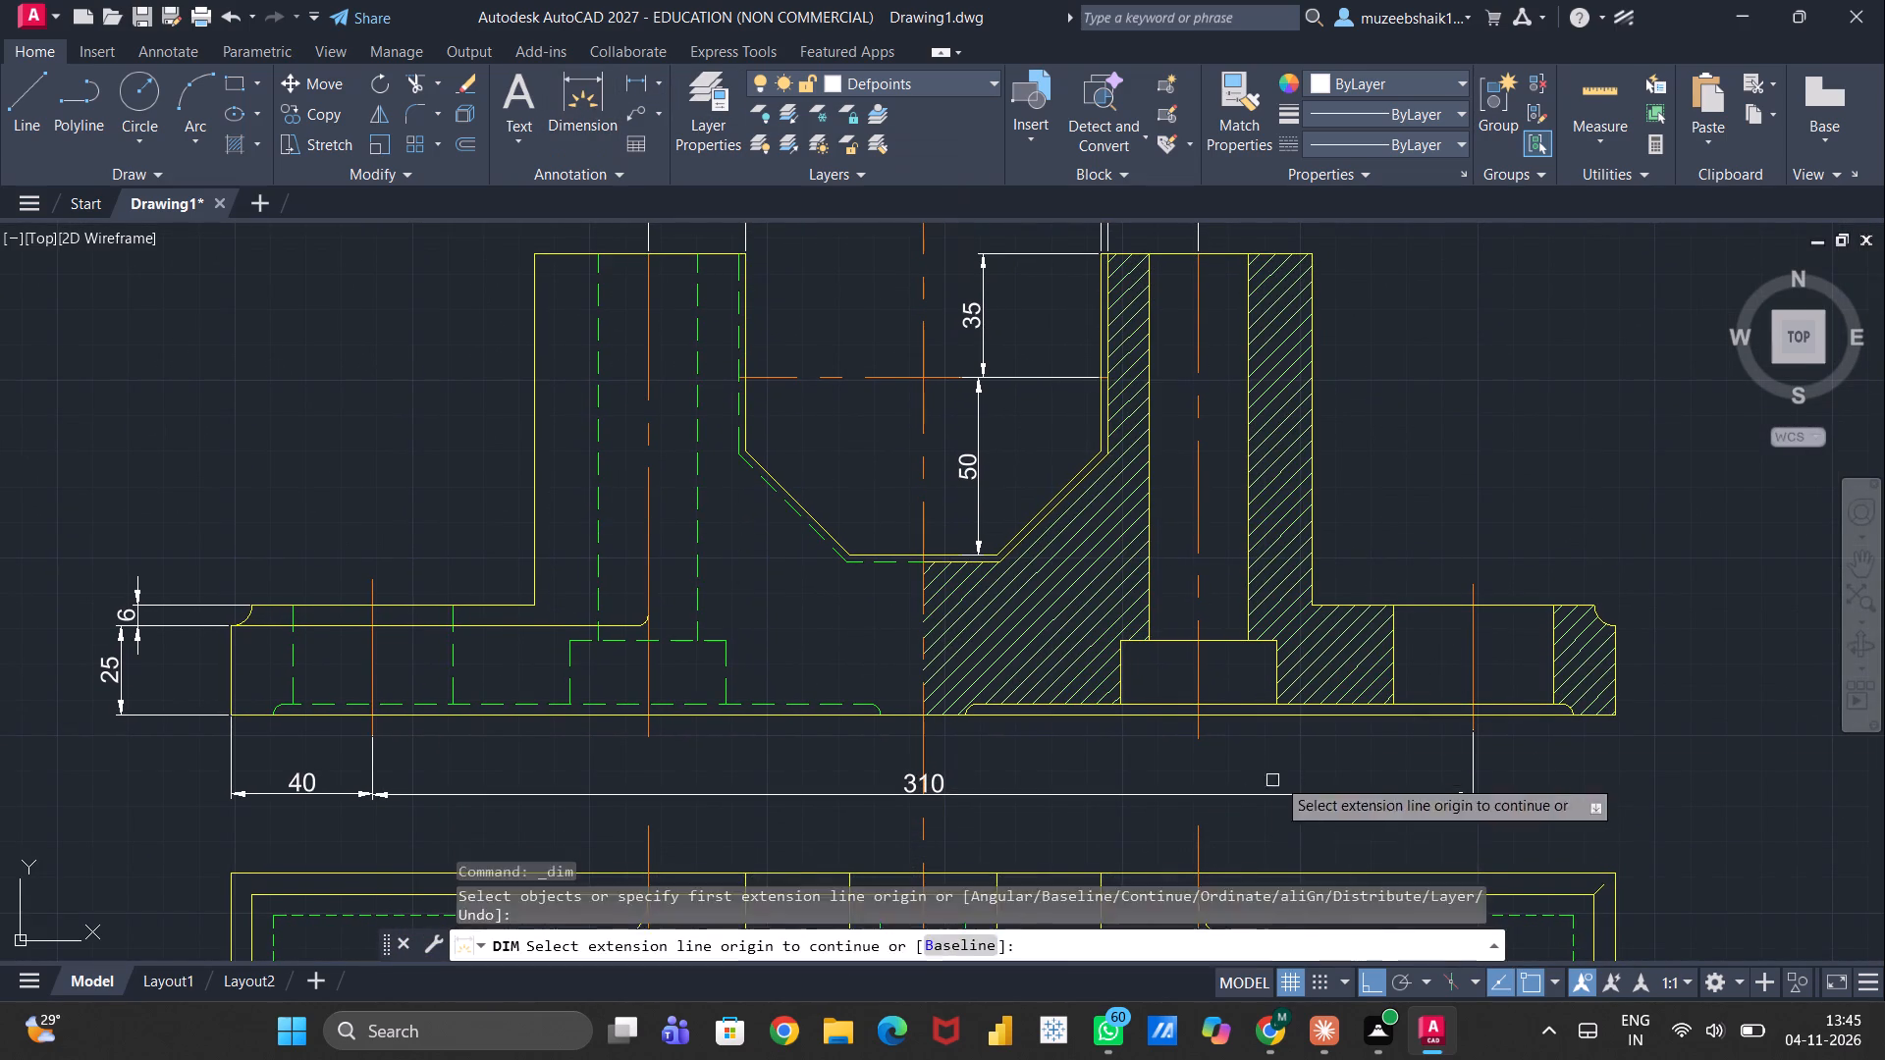
click(1387, 648)
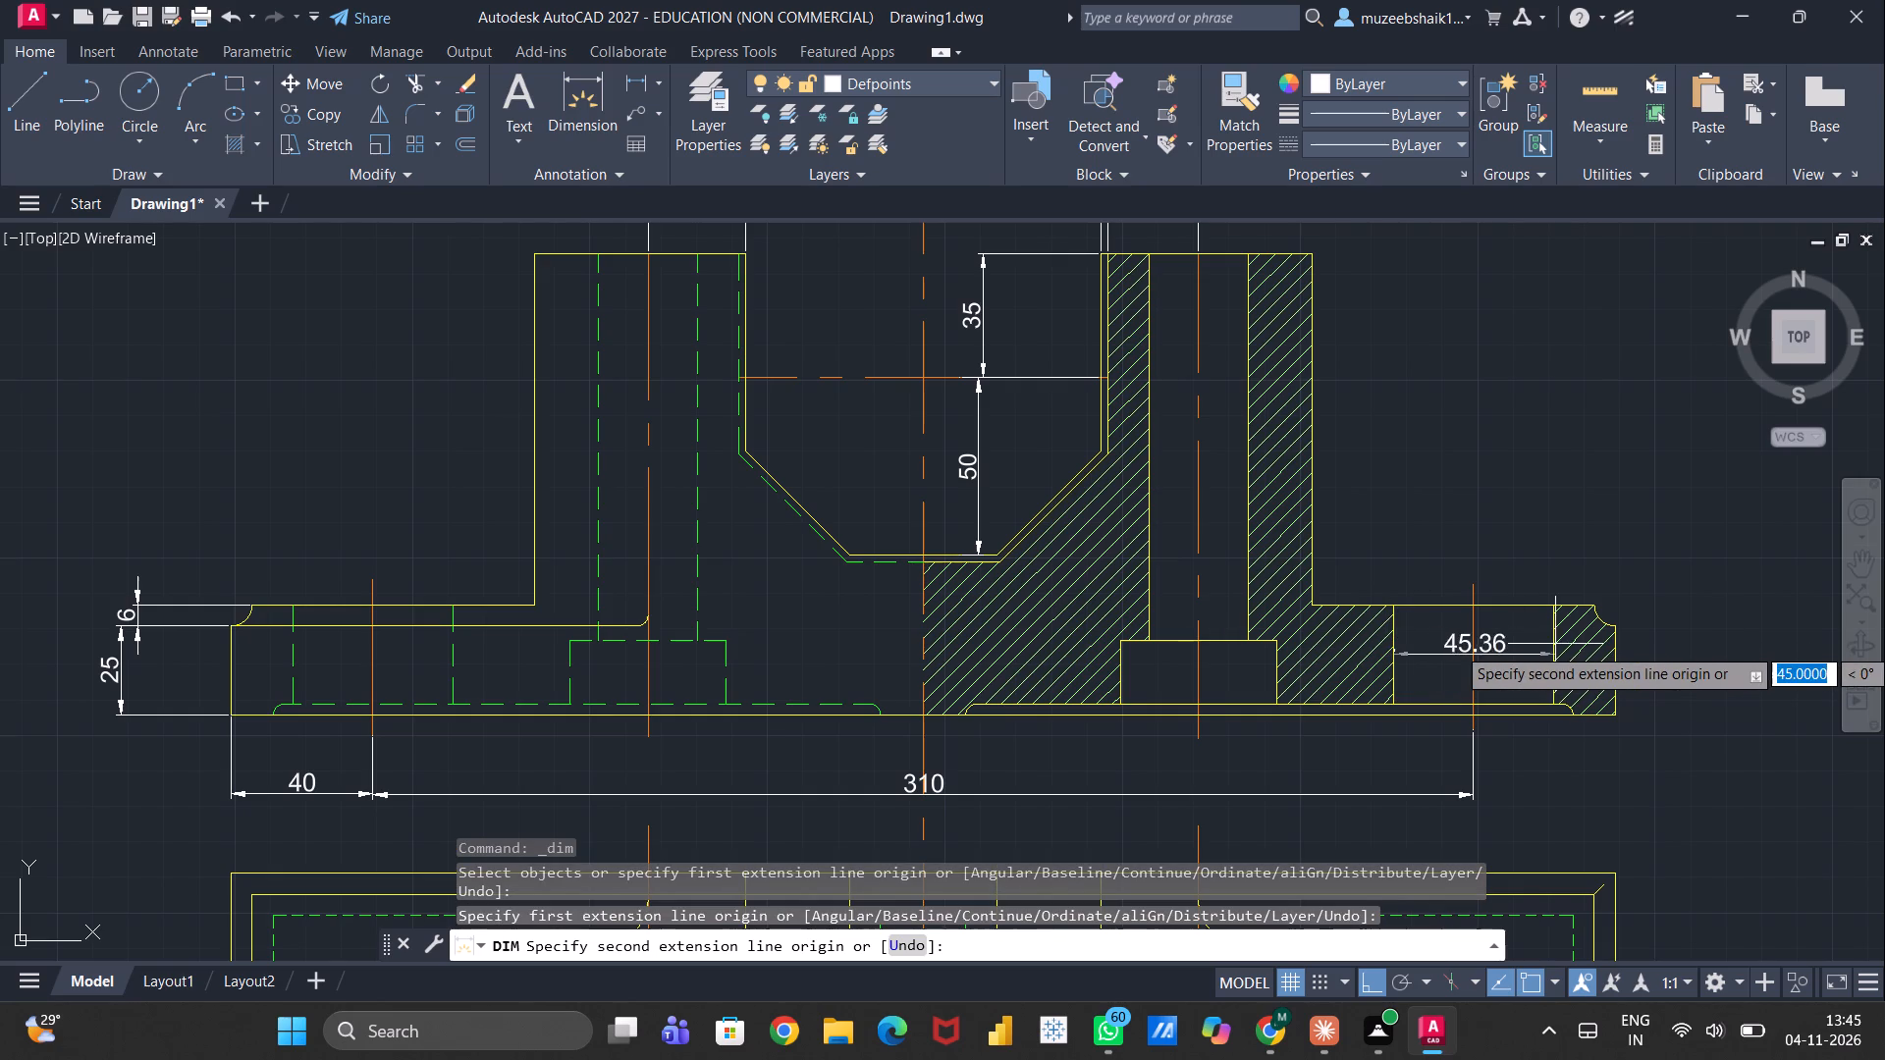
click(1559, 654)
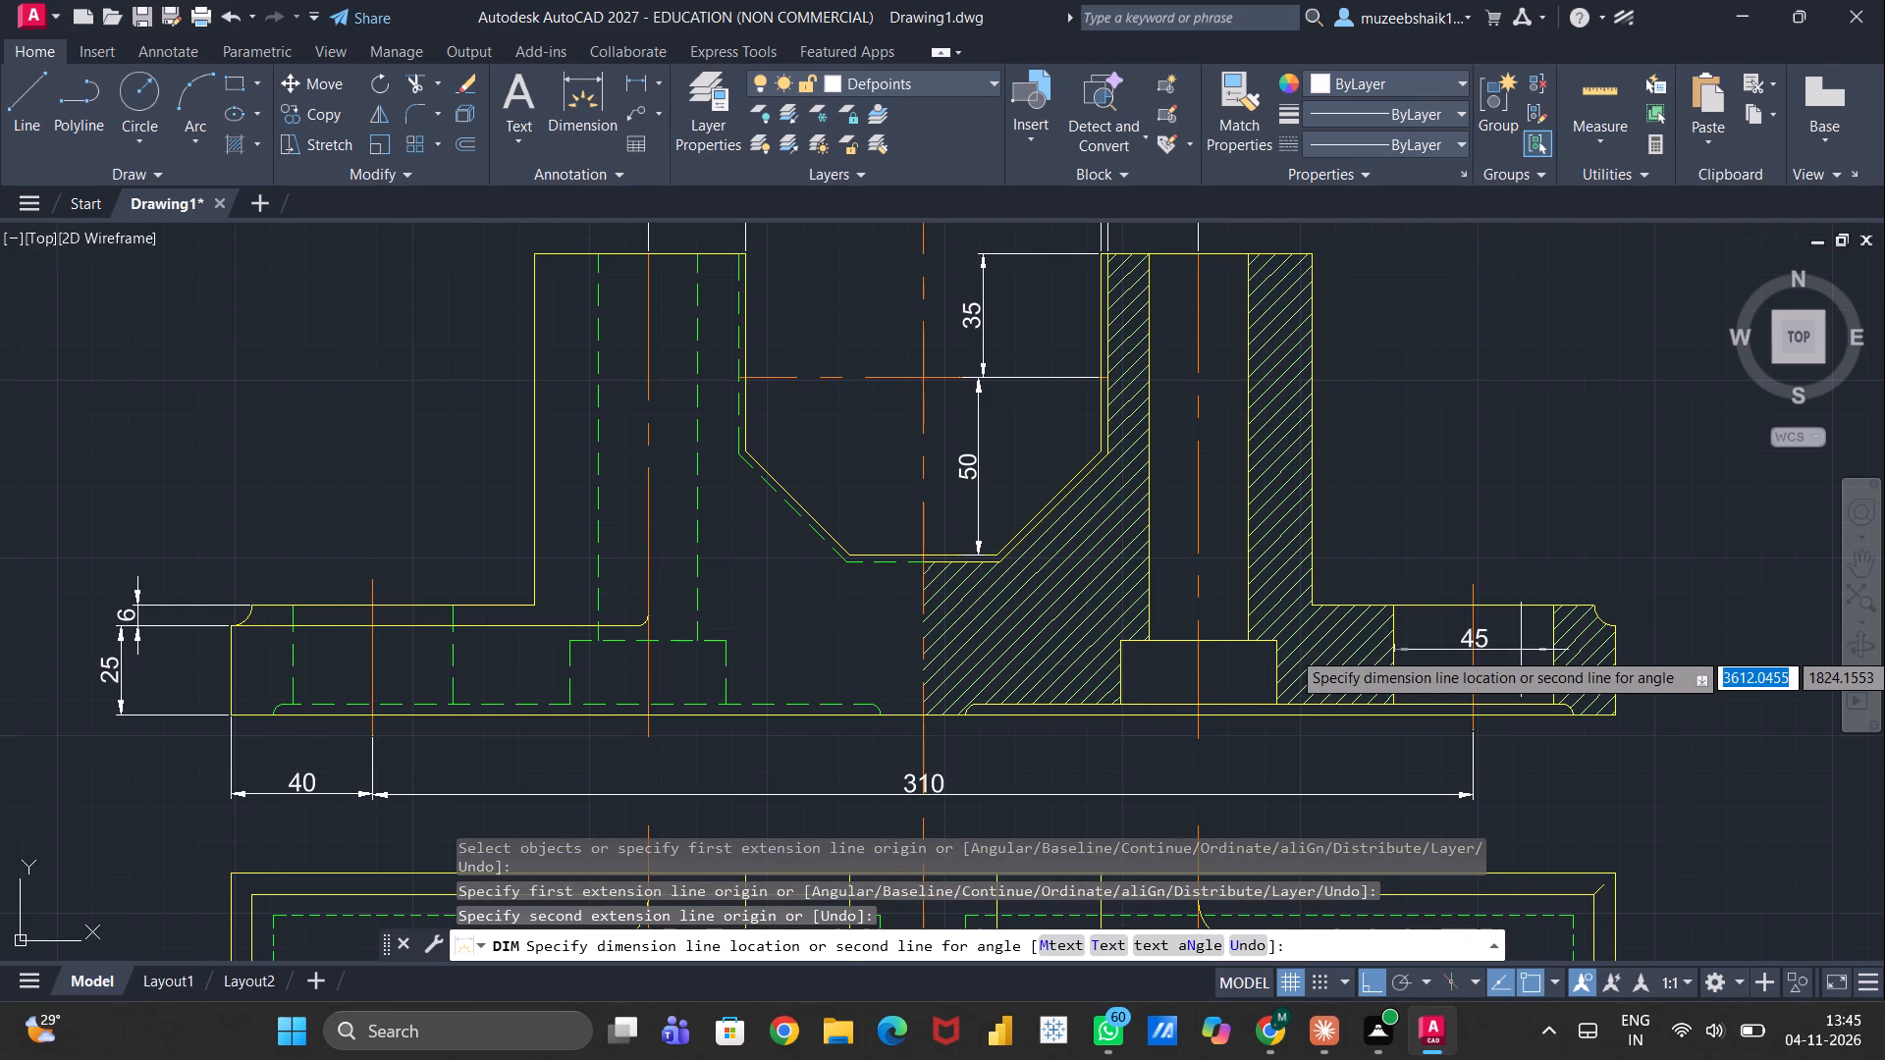
click(1521, 650)
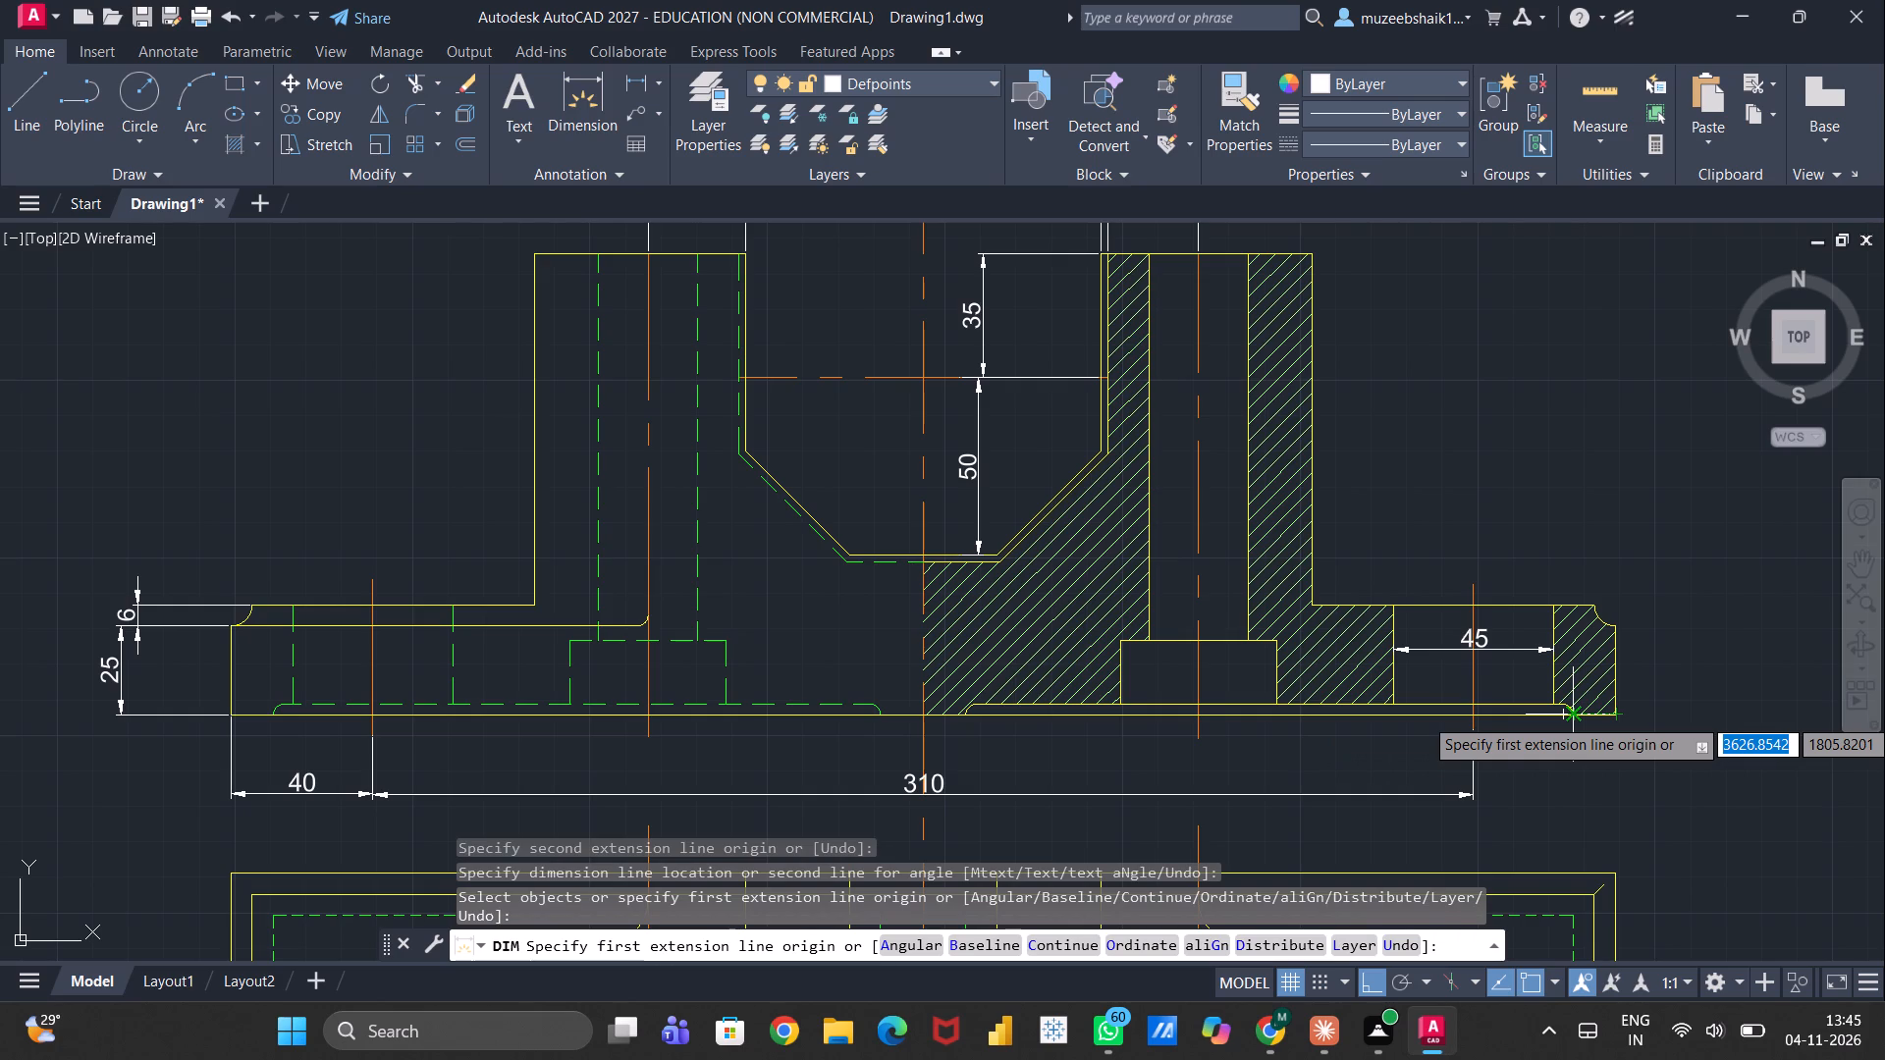
Dimension the distance from the bottom recess's outer end to the flange's right end, placing it below the base.
click(1575, 716)
click(1621, 710)
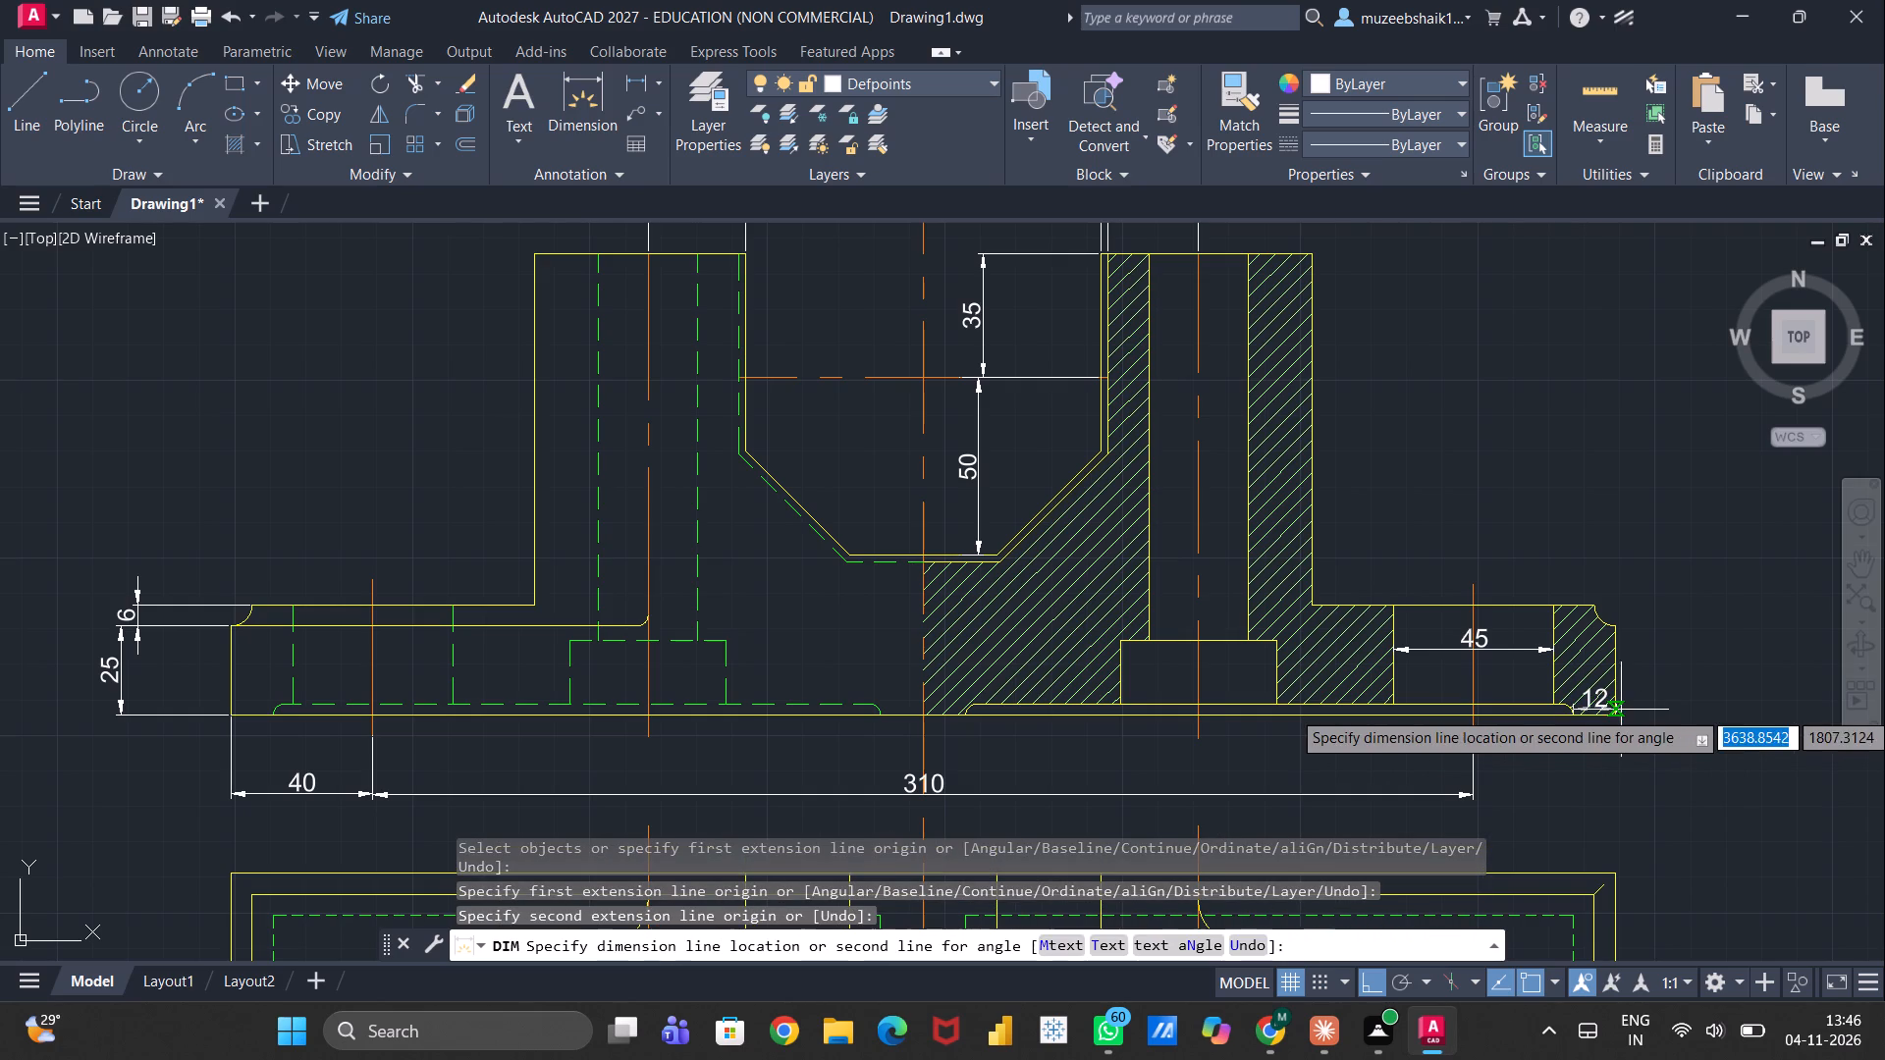
click(1621, 775)
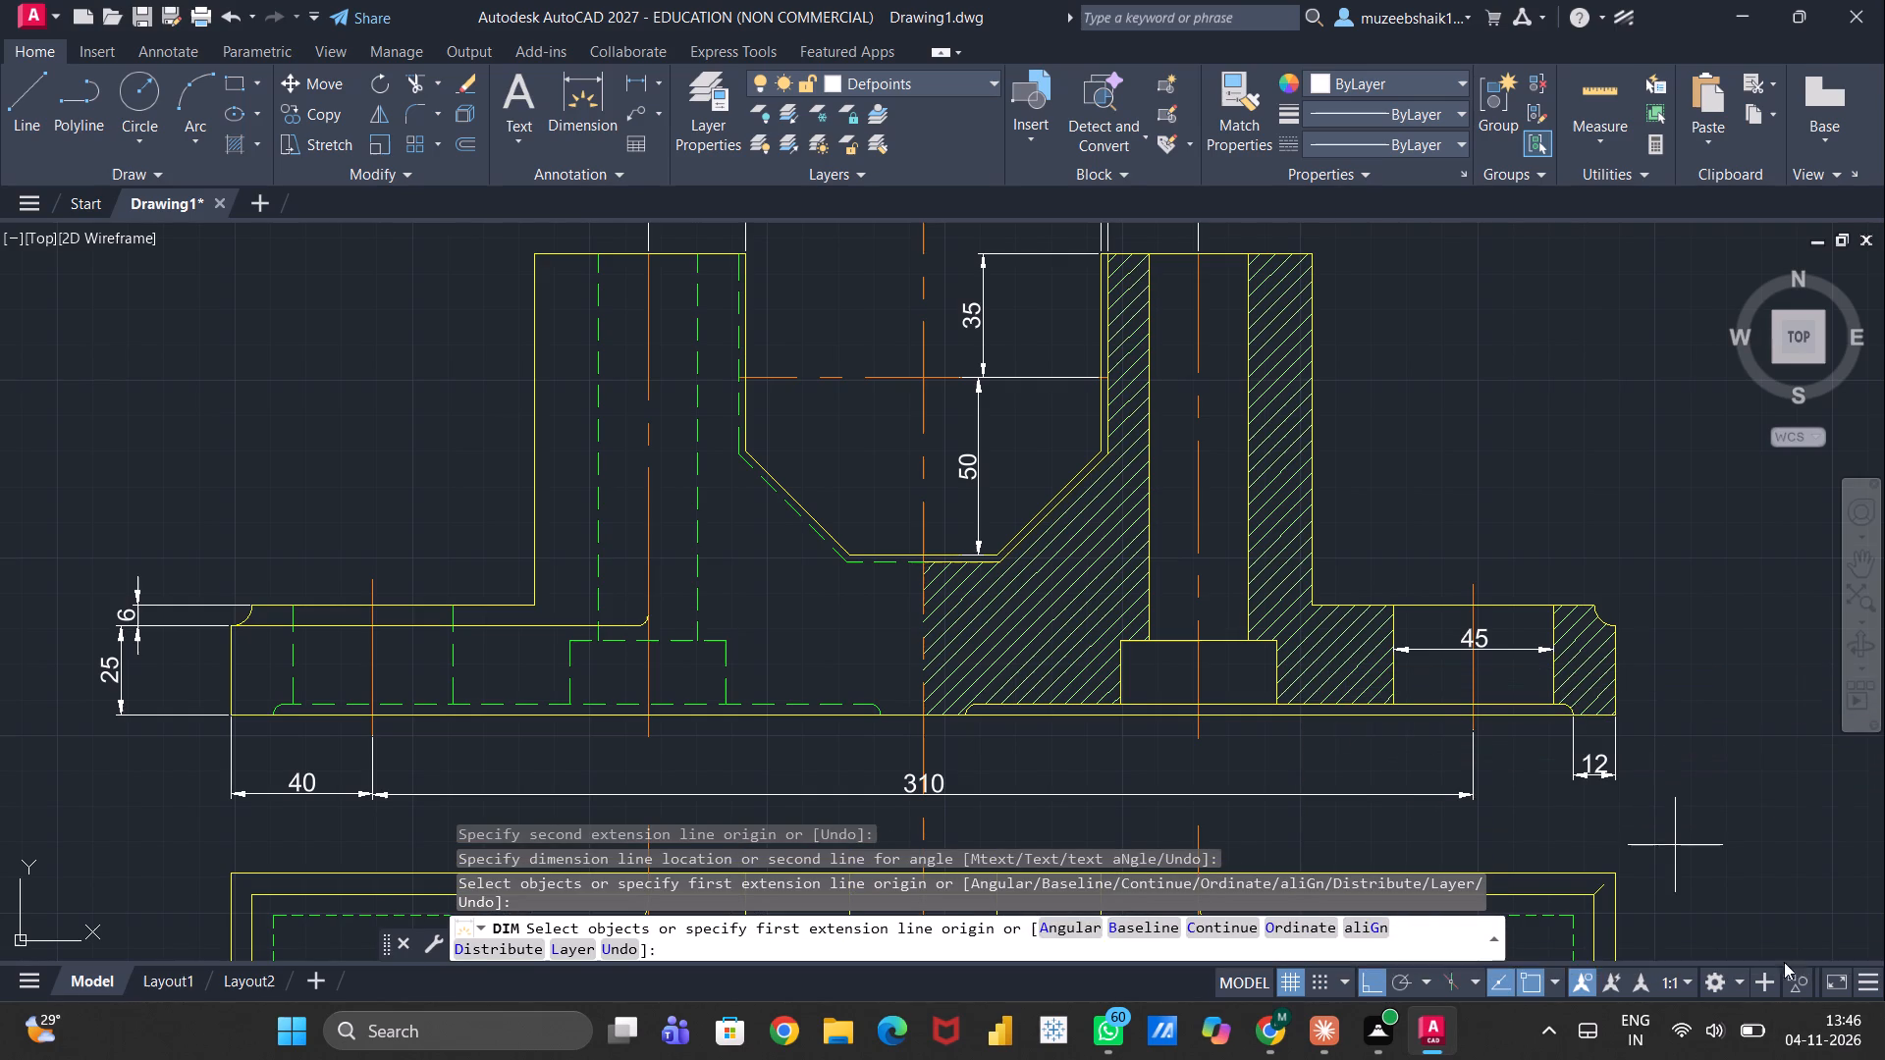
Dimension the horizontal width of the arc at the flange's upper-right corner, placing it above the flange.
click(1589, 600)
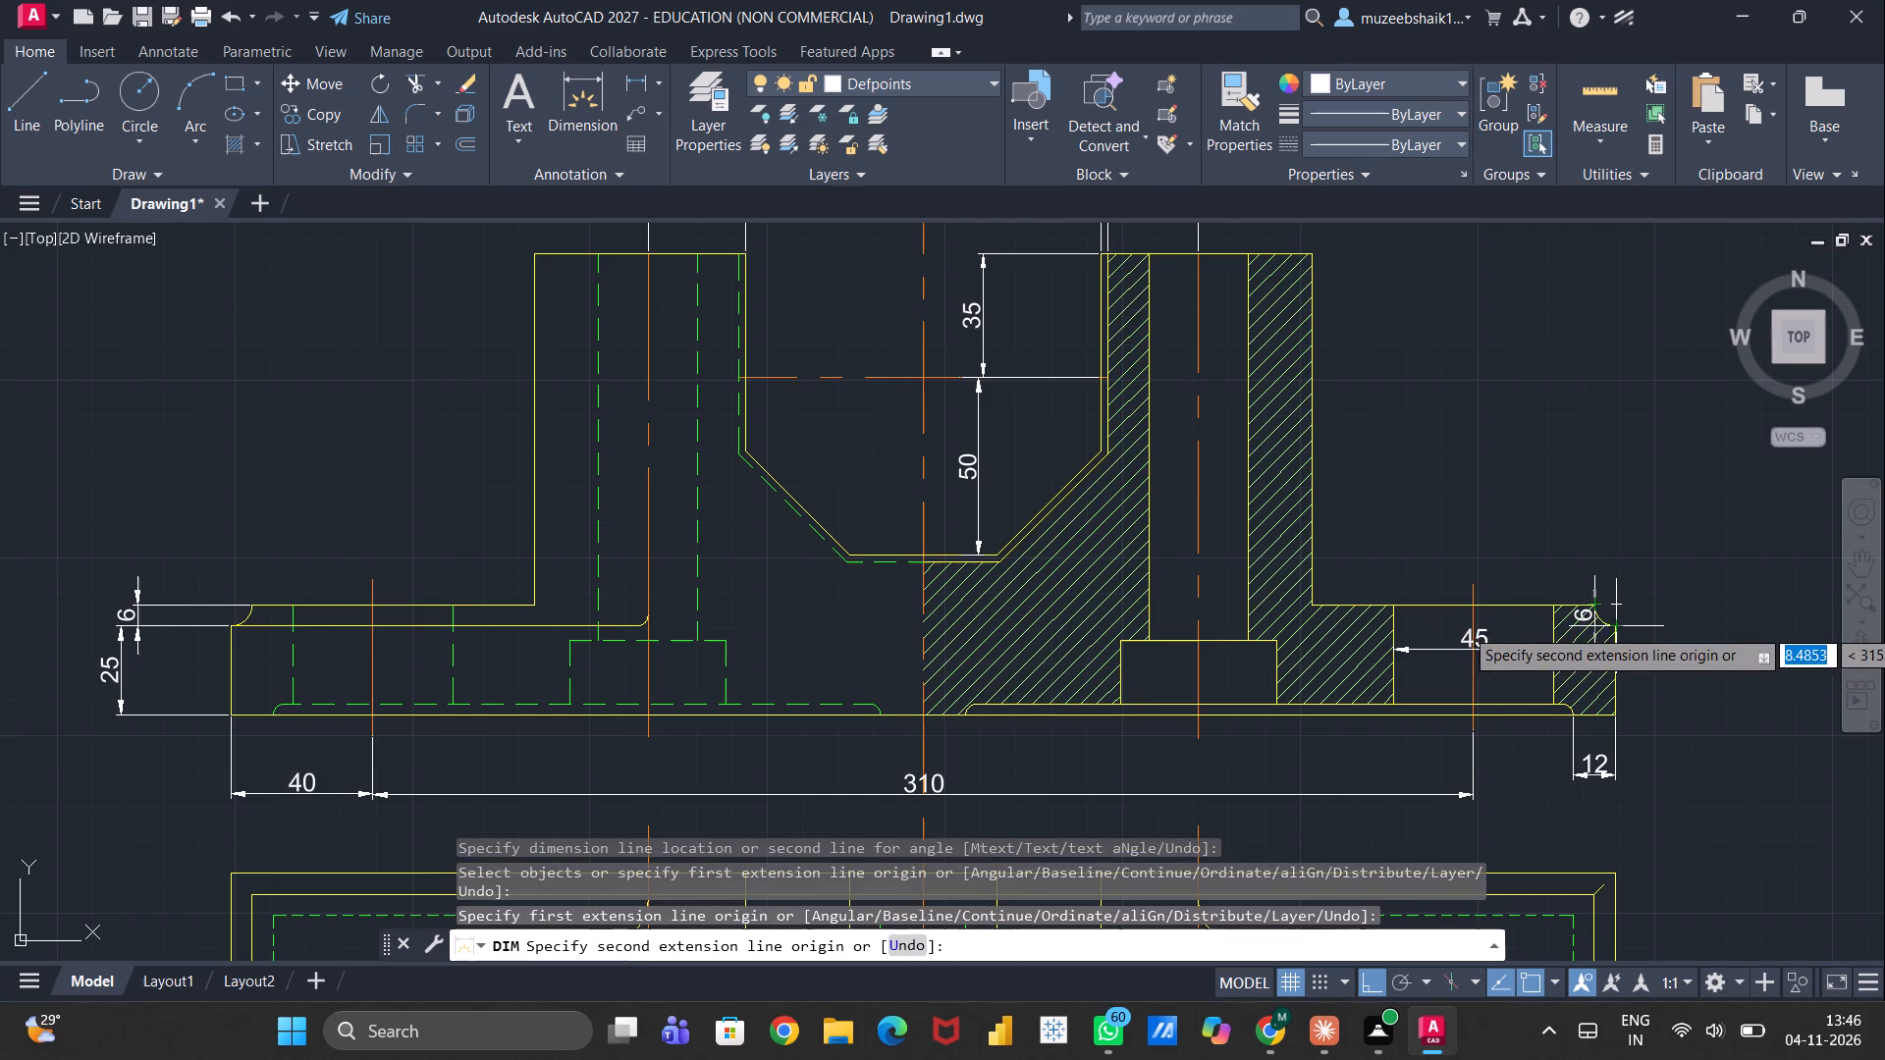
click(1620, 629)
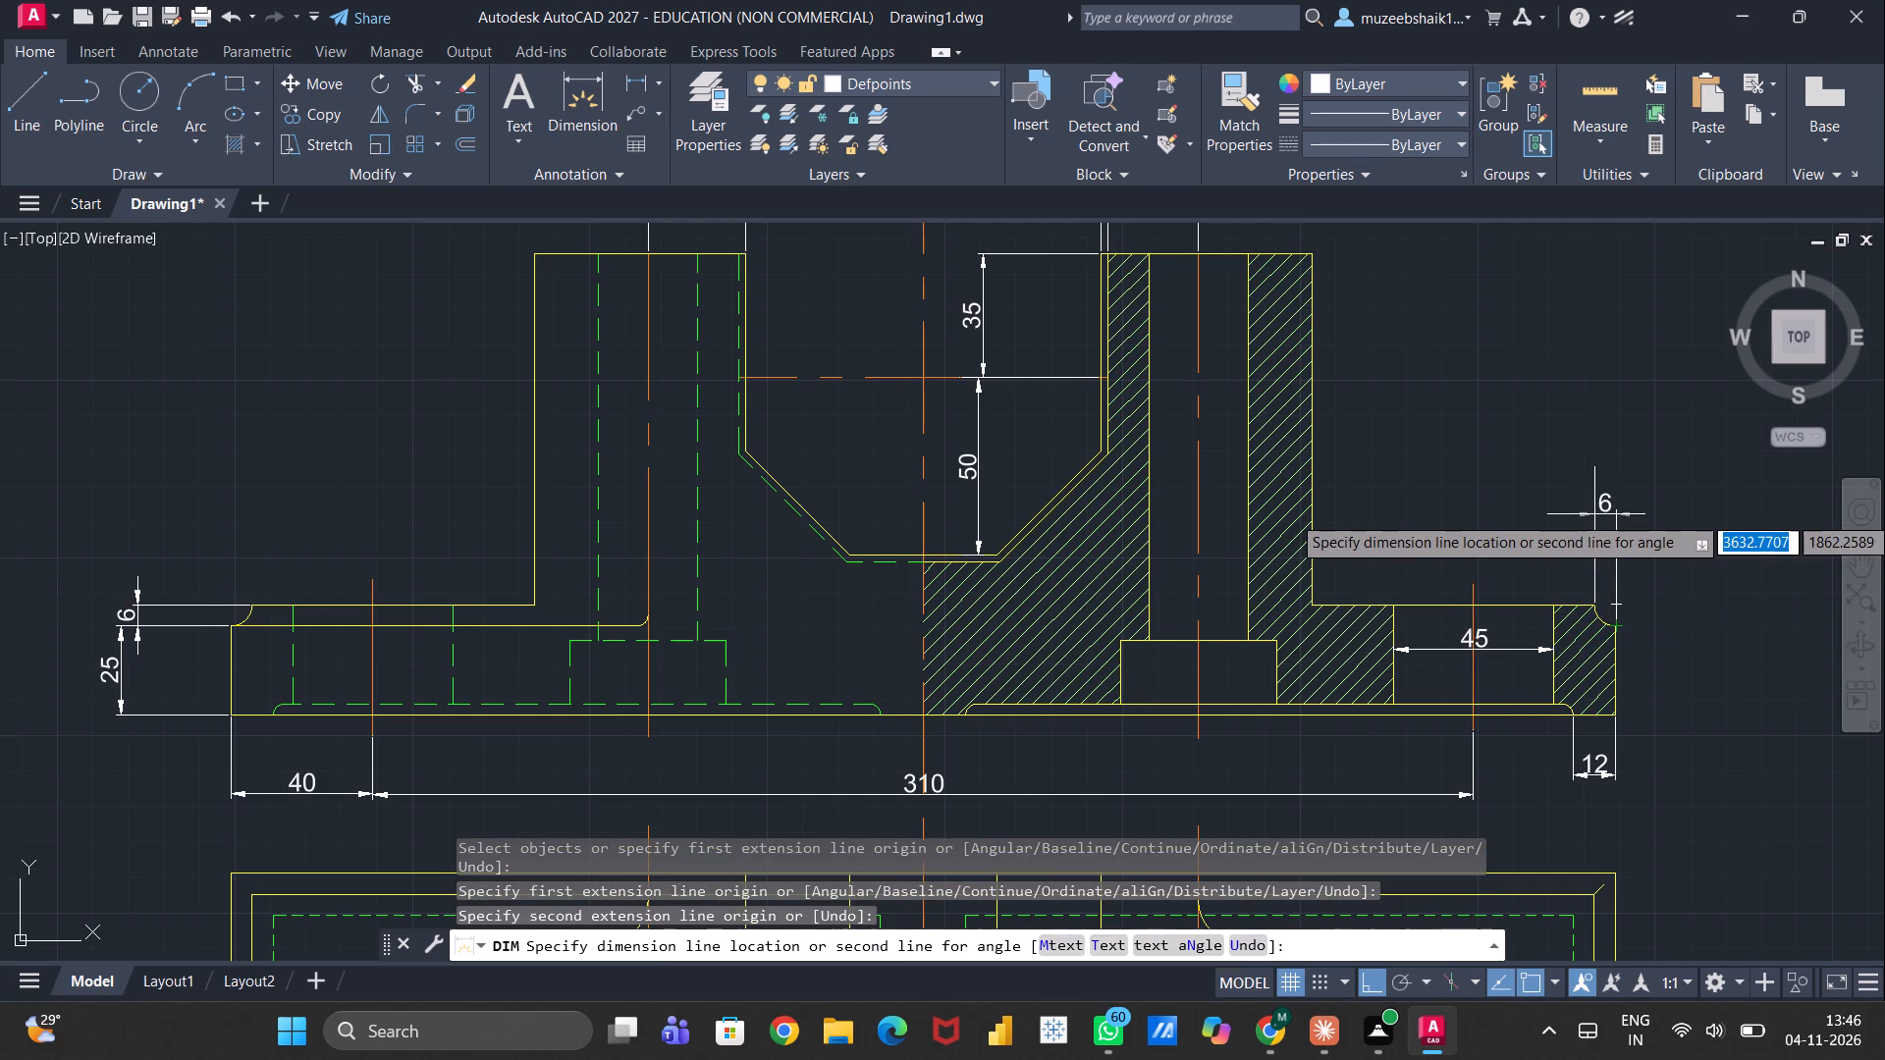
click(1594, 514)
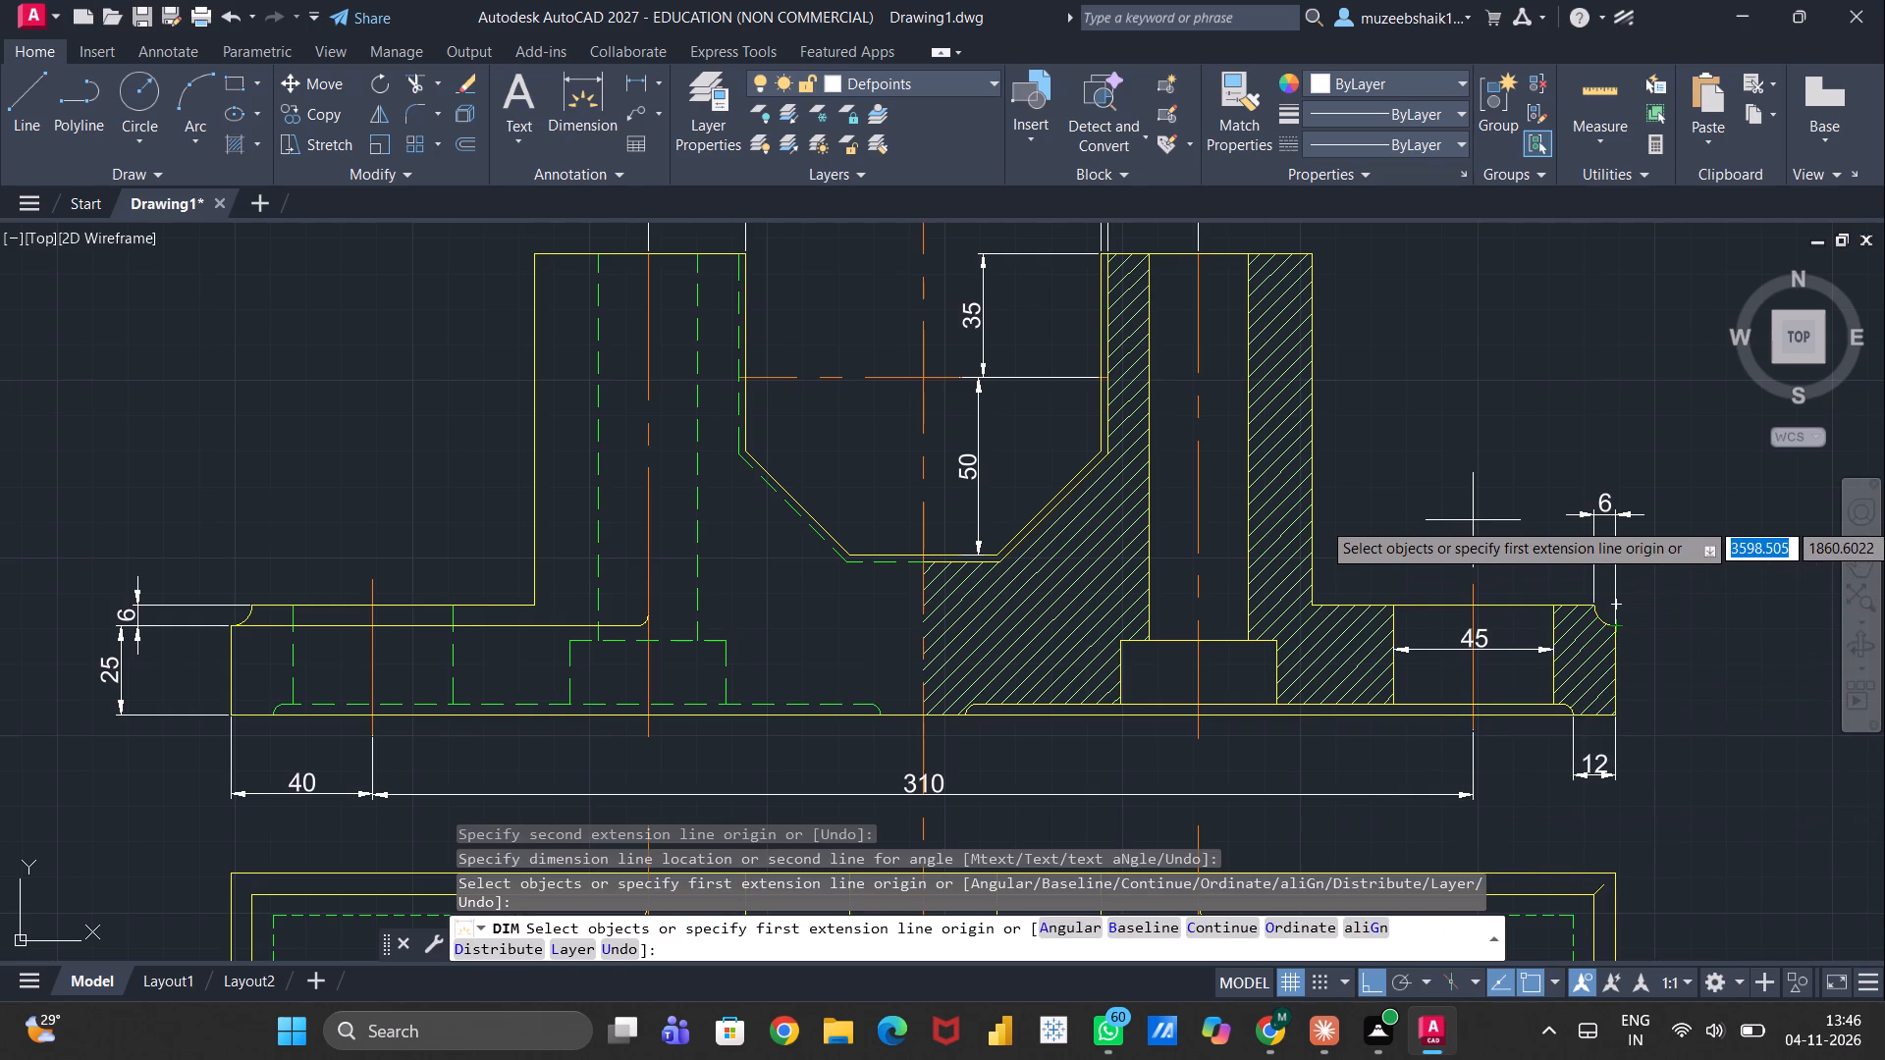
Dimension the width of the counterbore beneath the right bolt hole, placing it between the base and the slot spacing dimension.
middle_drag(1473, 520, 1552, 389)
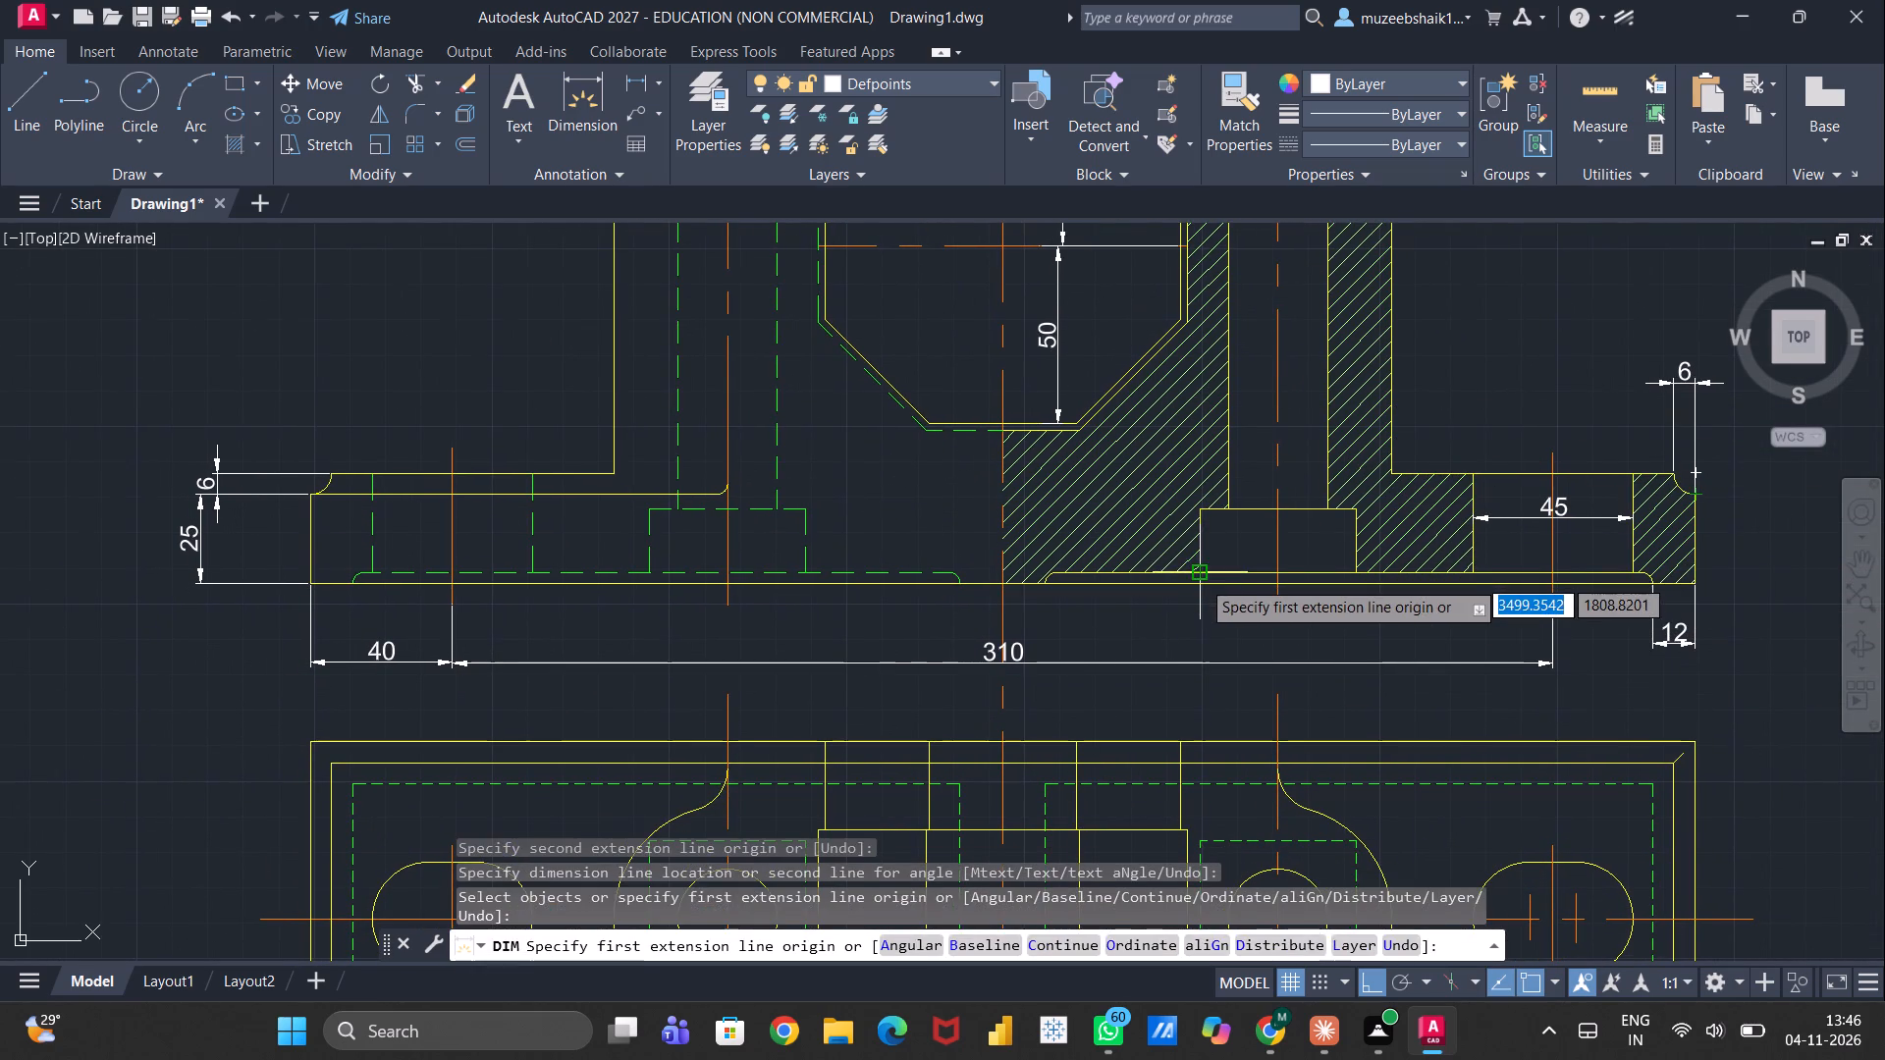
click(1201, 579)
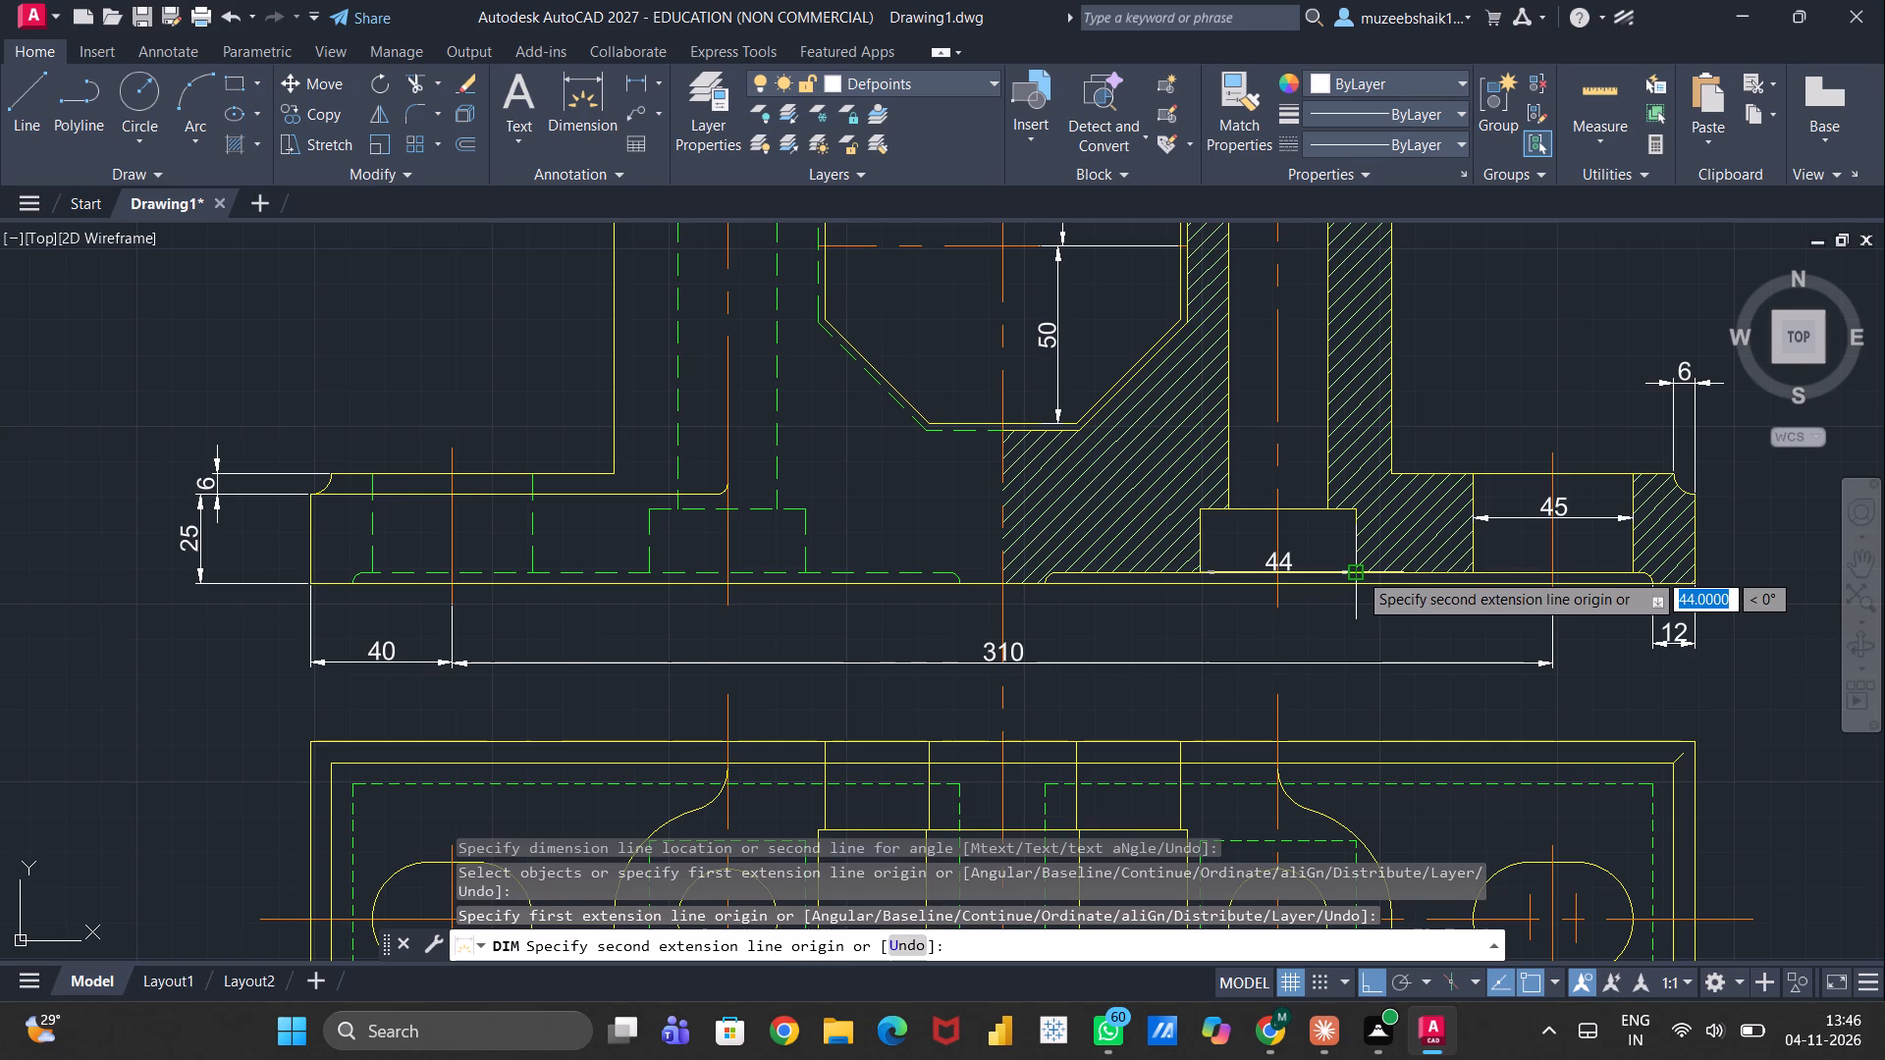
click(1358, 571)
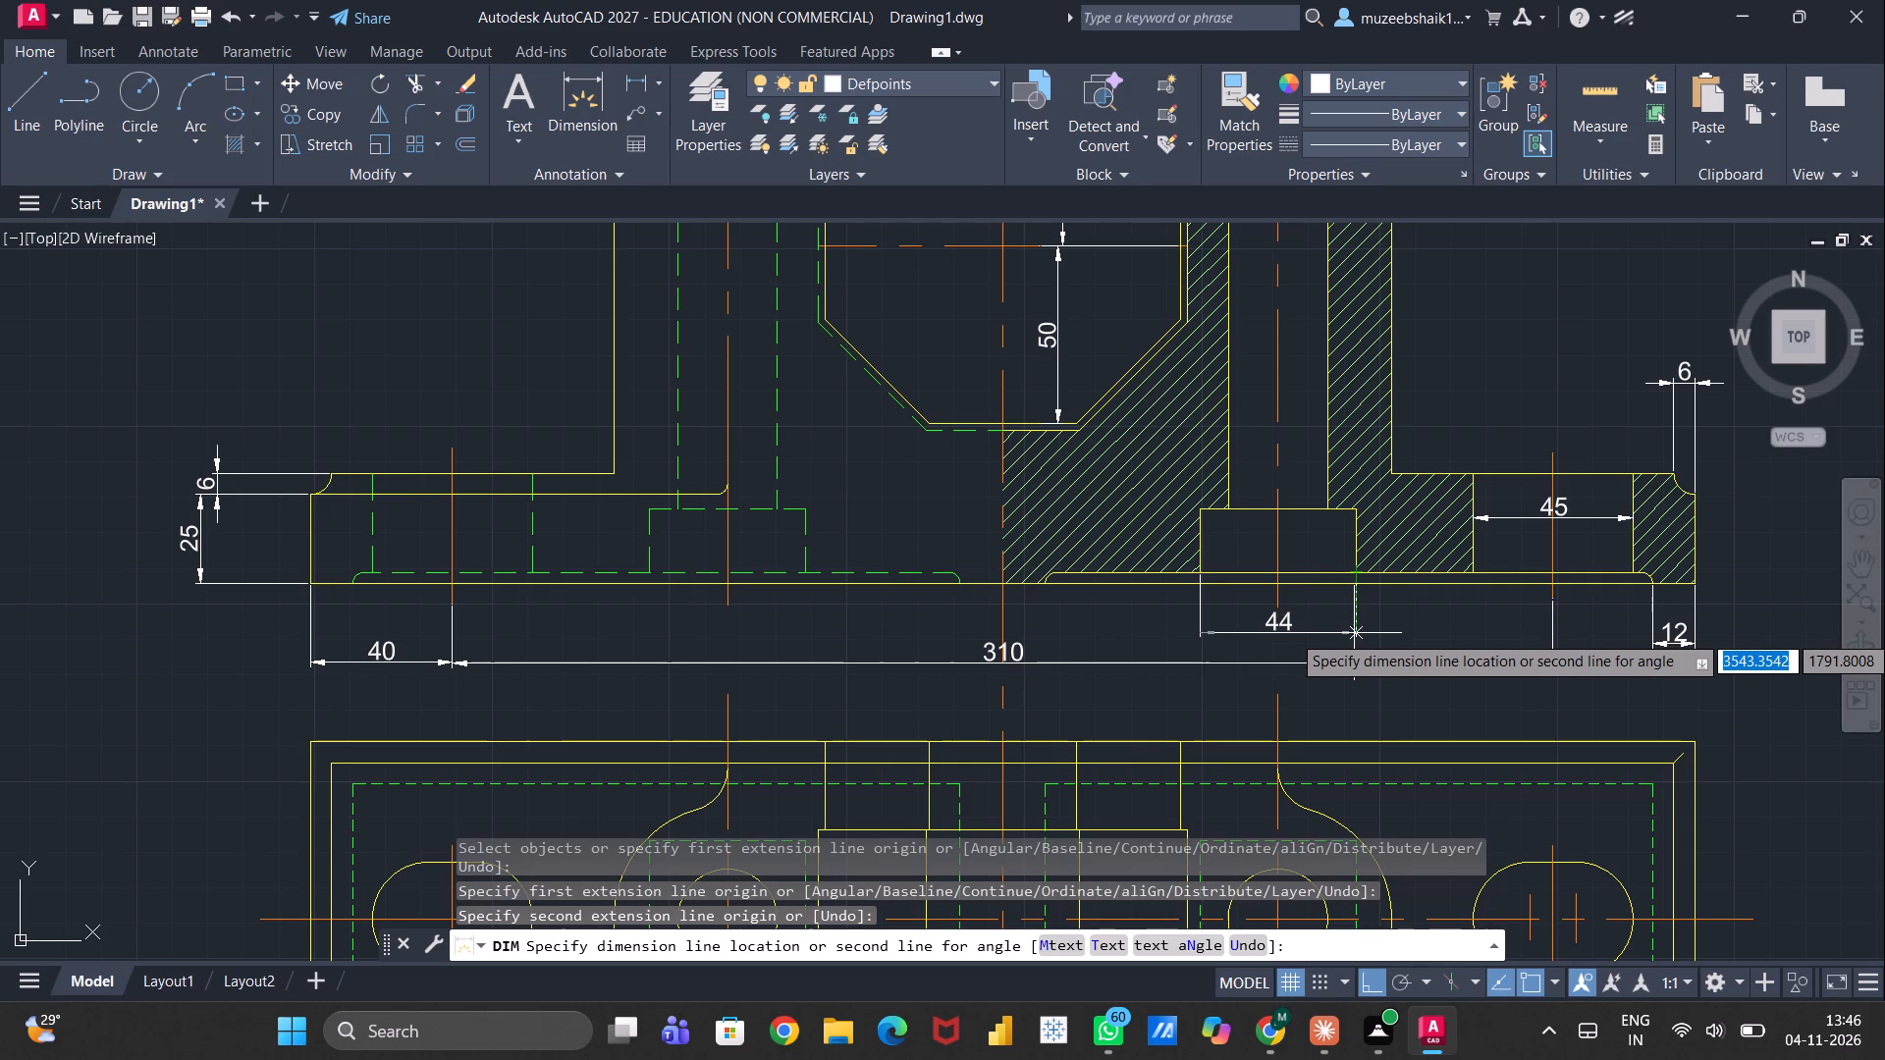
click(1354, 633)
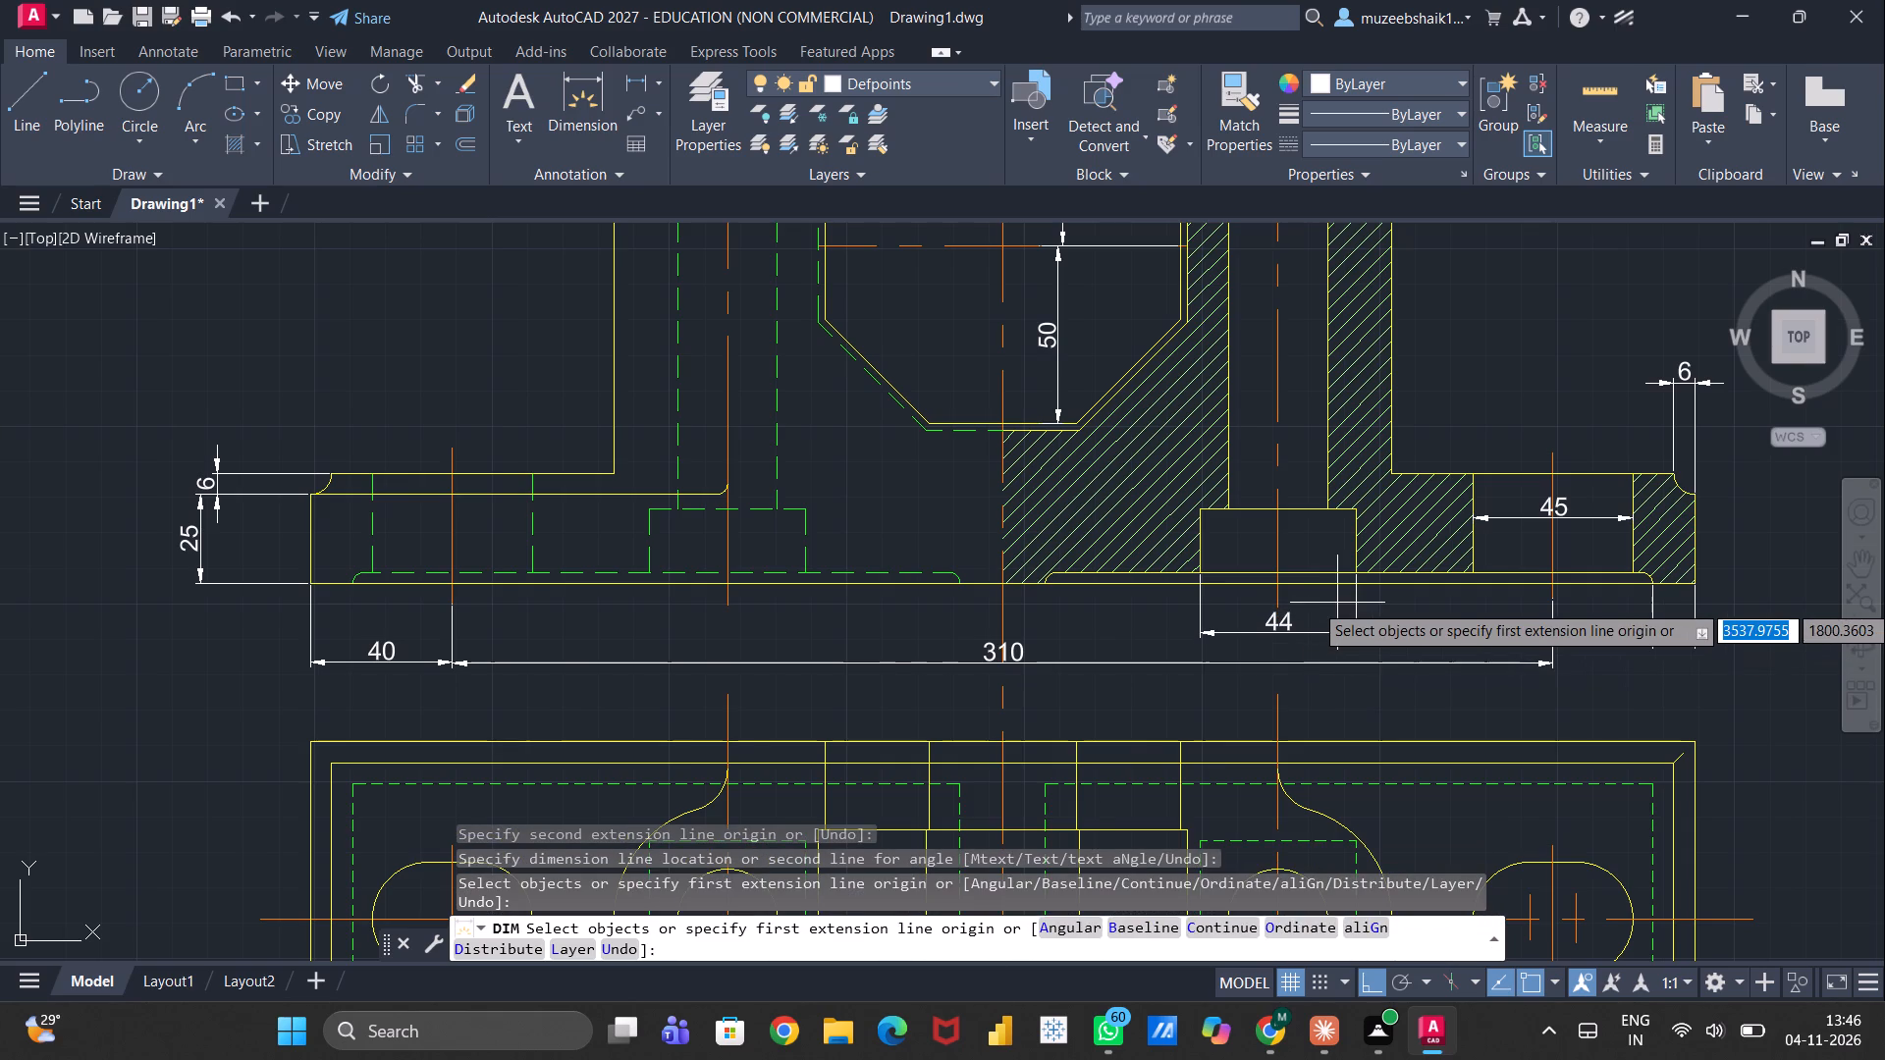
Dimension the overall height of the plan view between its right-hand corners, placing it to the right of the outline.
scroll(1337, 603, down, 3)
scroll(1303, 651, up, 2)
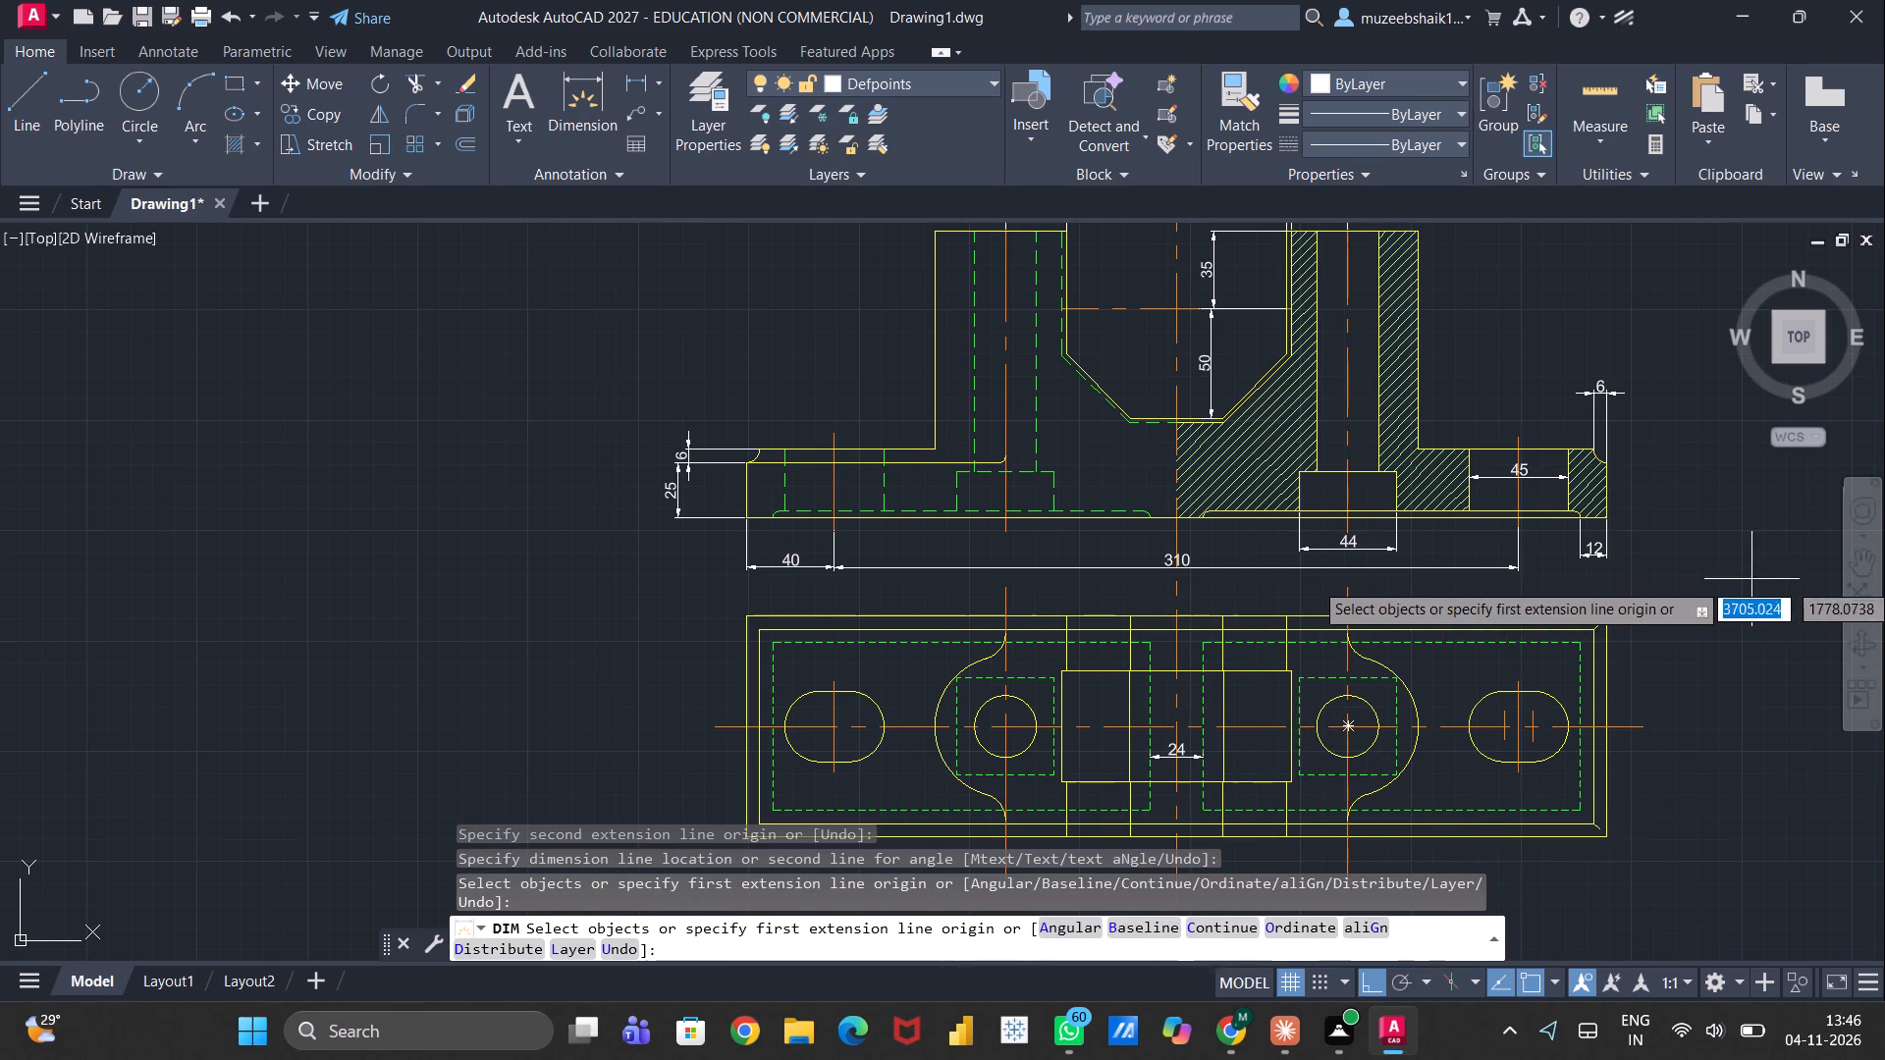
click(1604, 617)
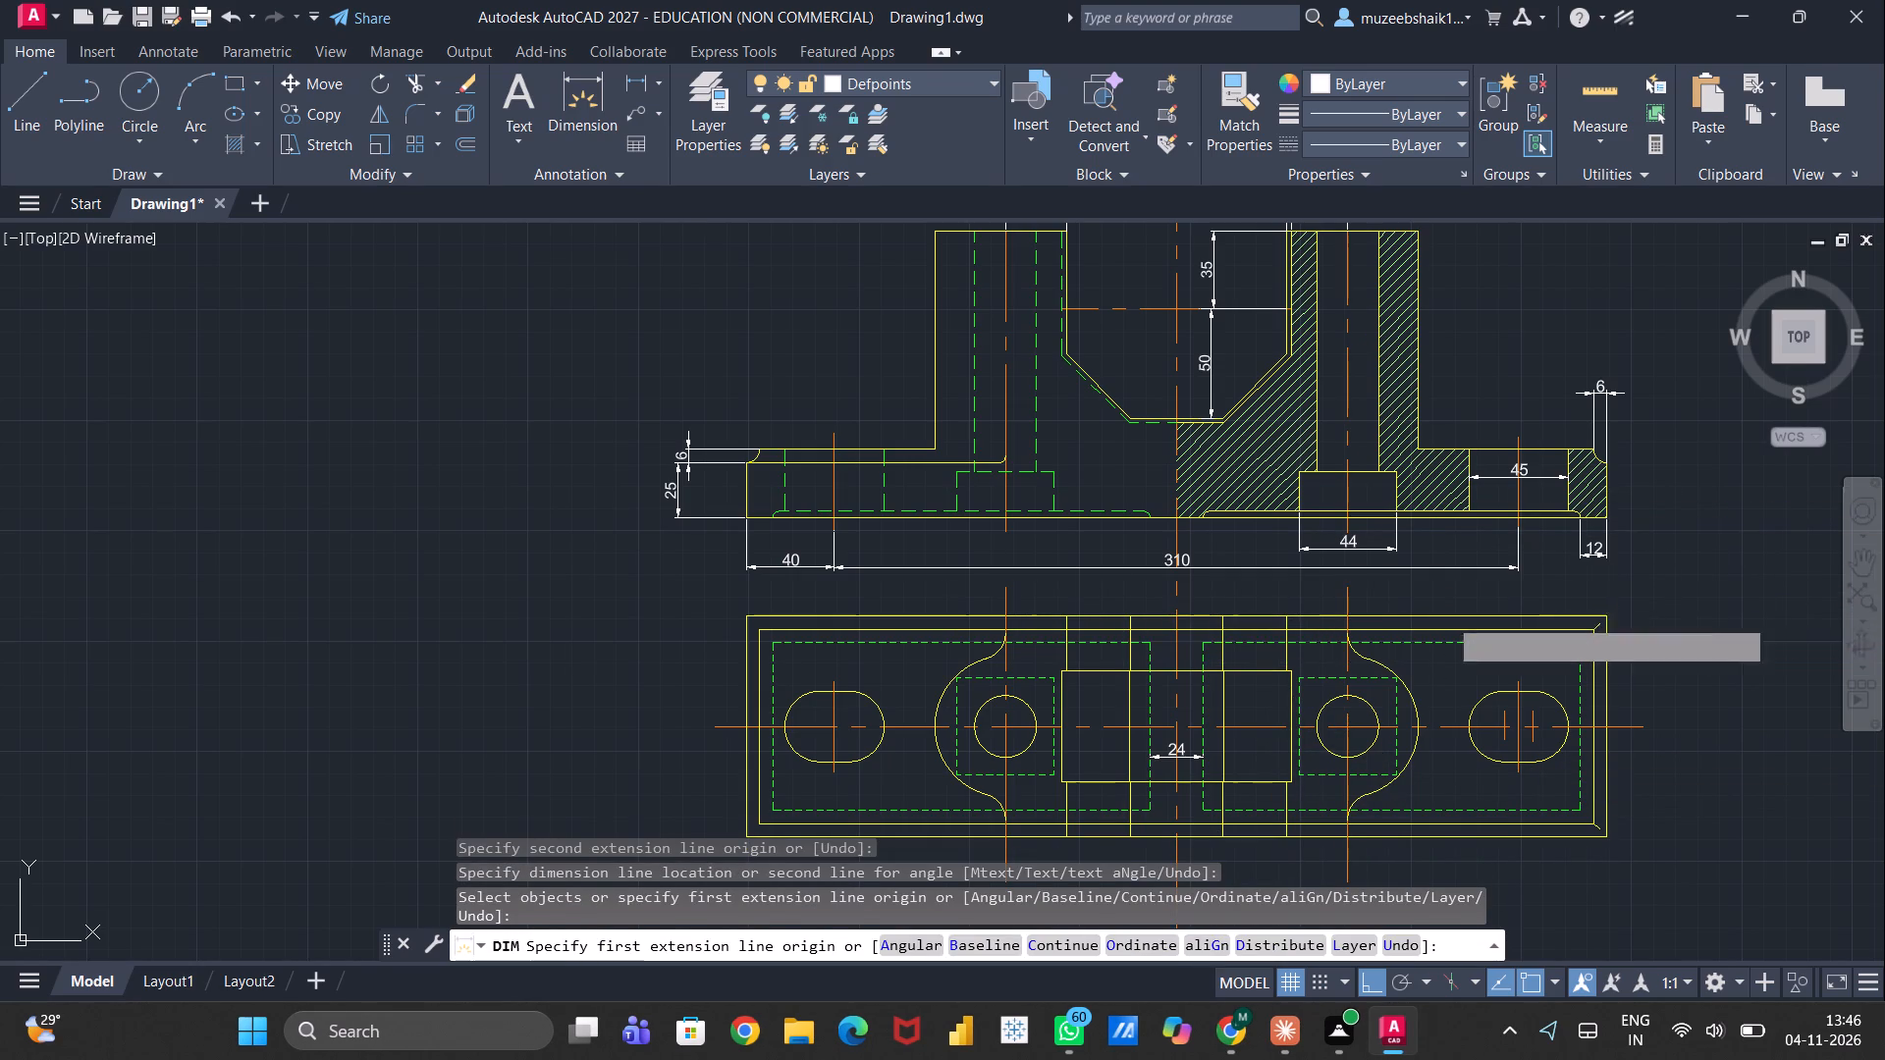
click(1607, 836)
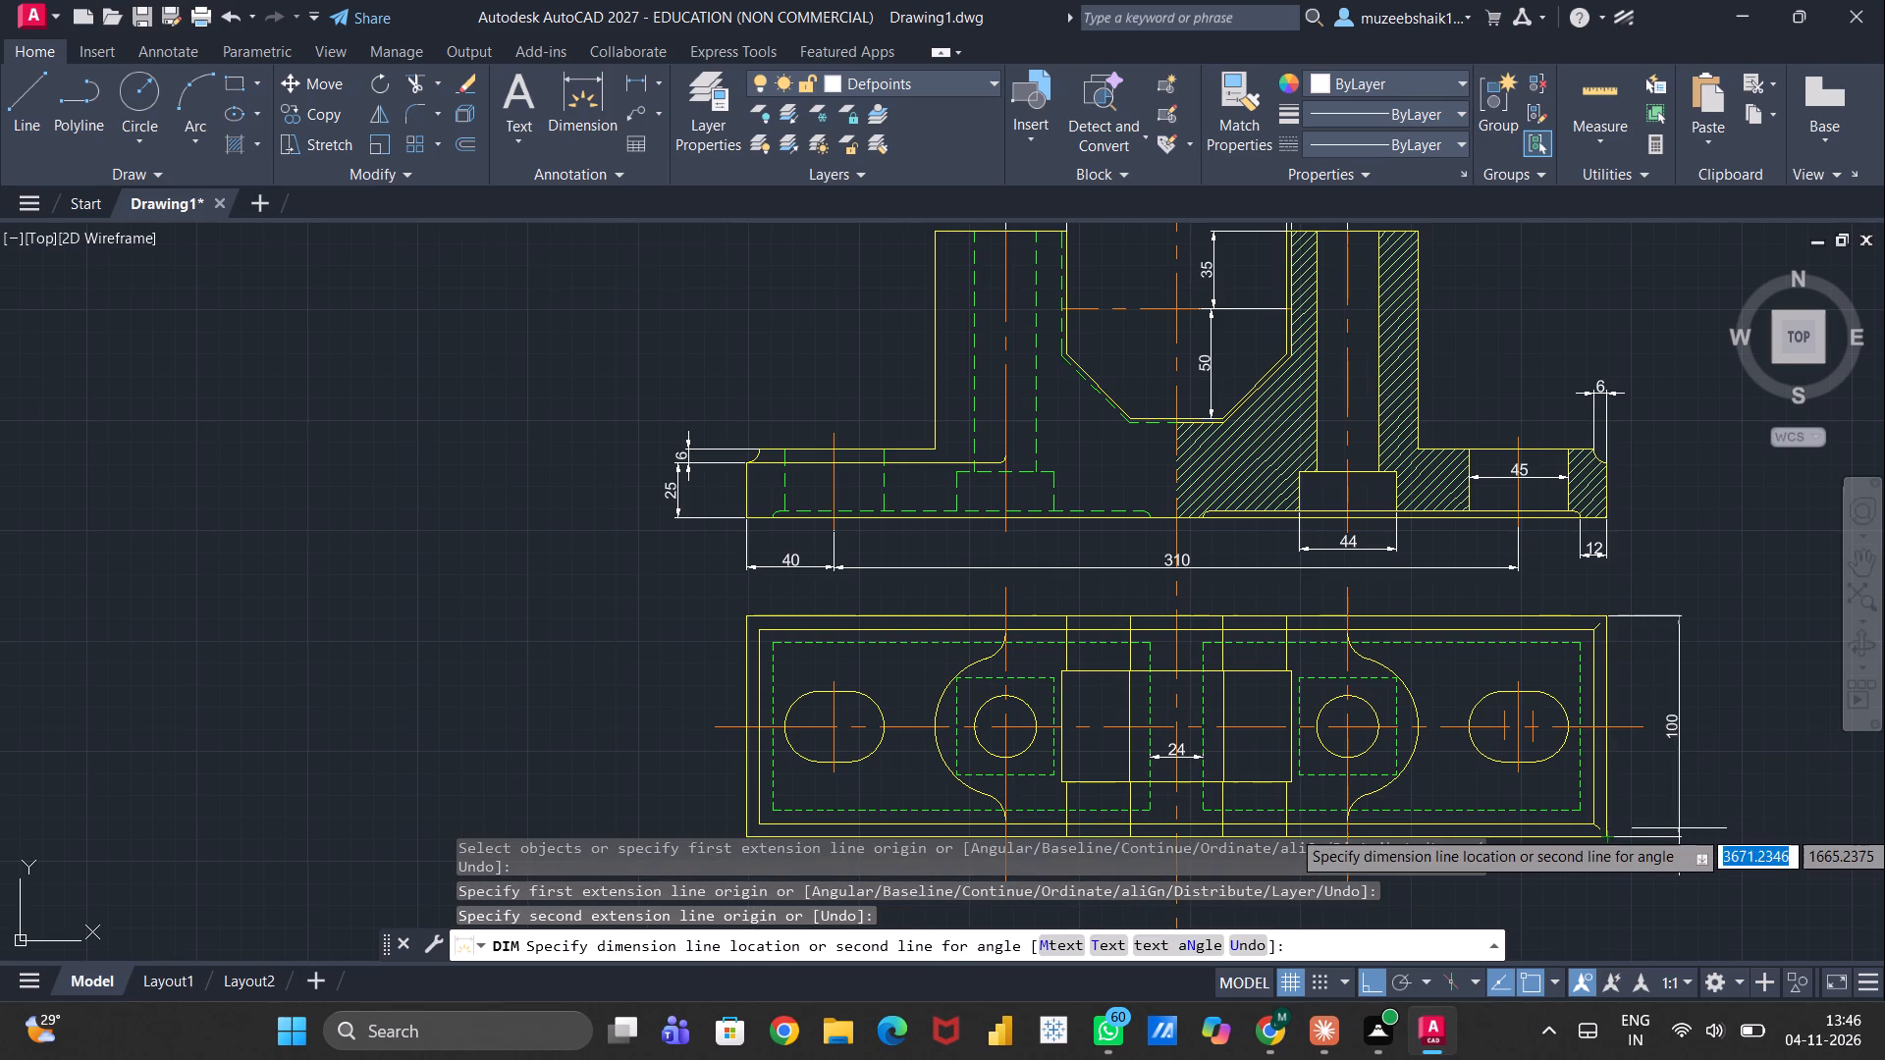
click(1722, 828)
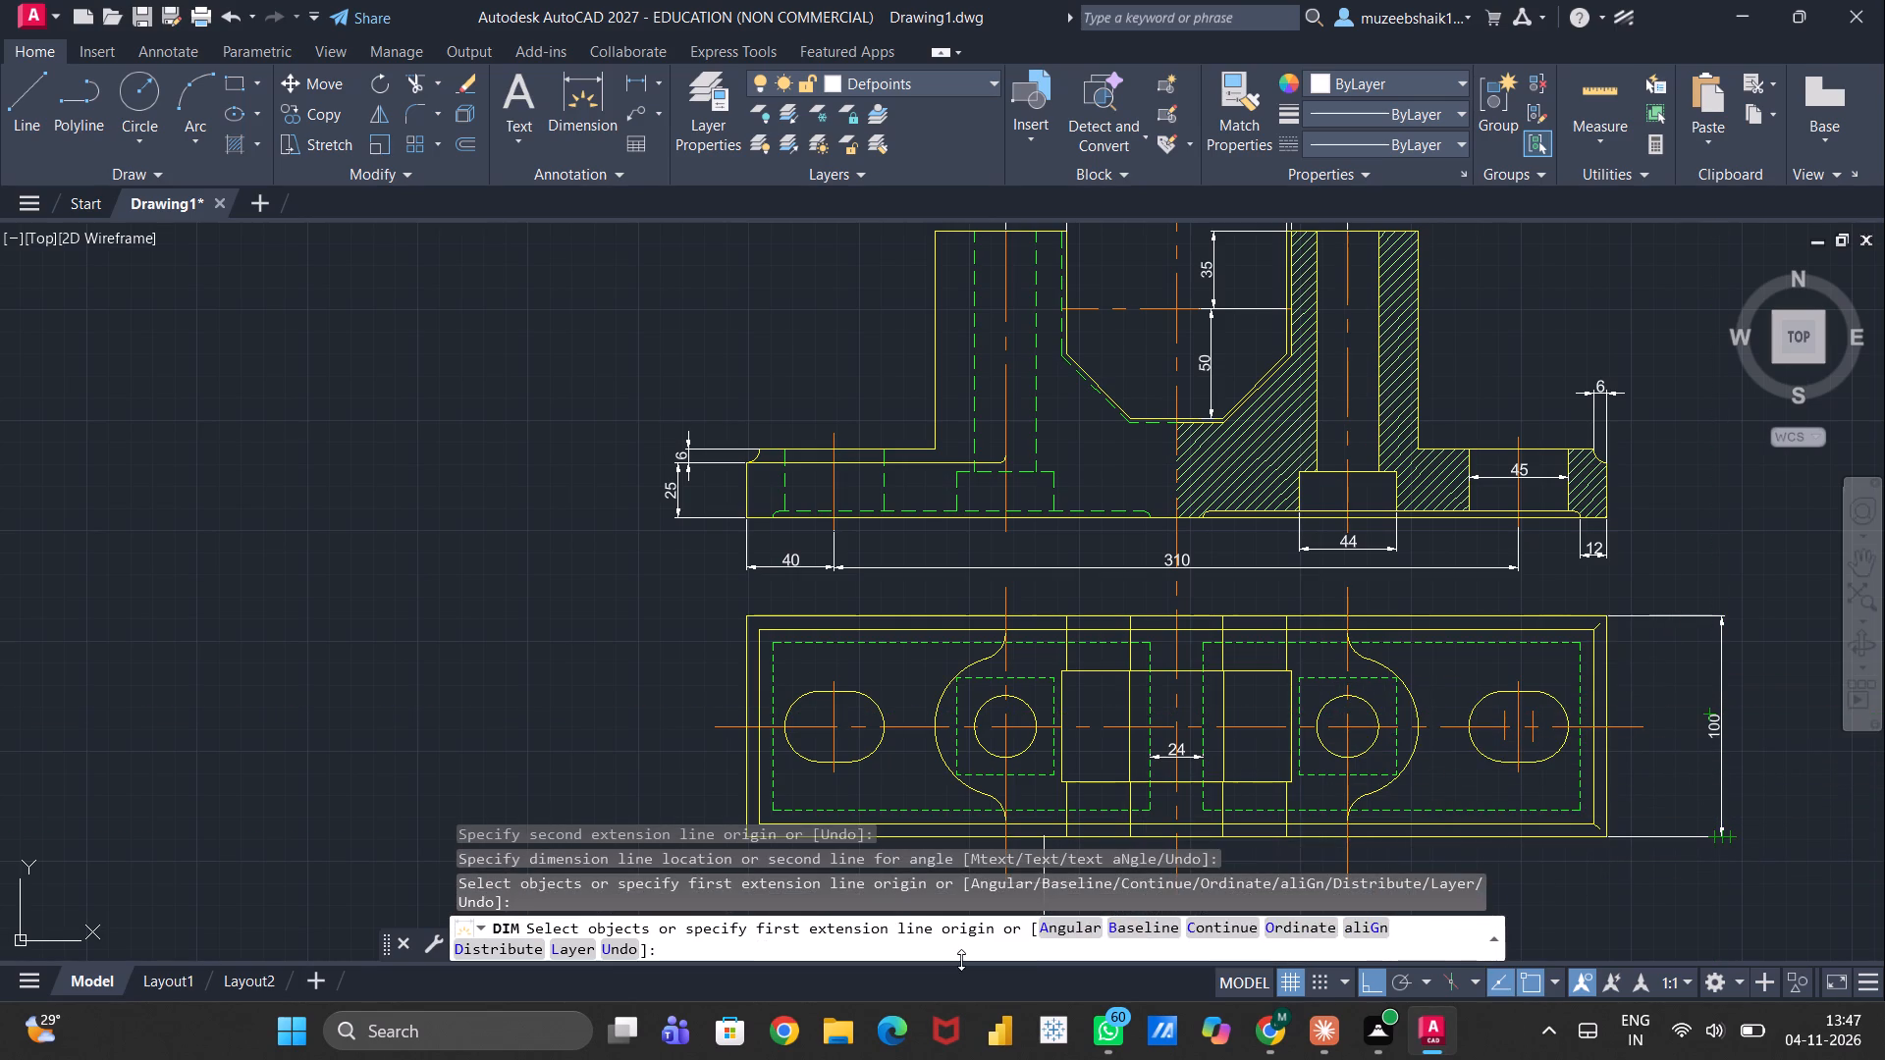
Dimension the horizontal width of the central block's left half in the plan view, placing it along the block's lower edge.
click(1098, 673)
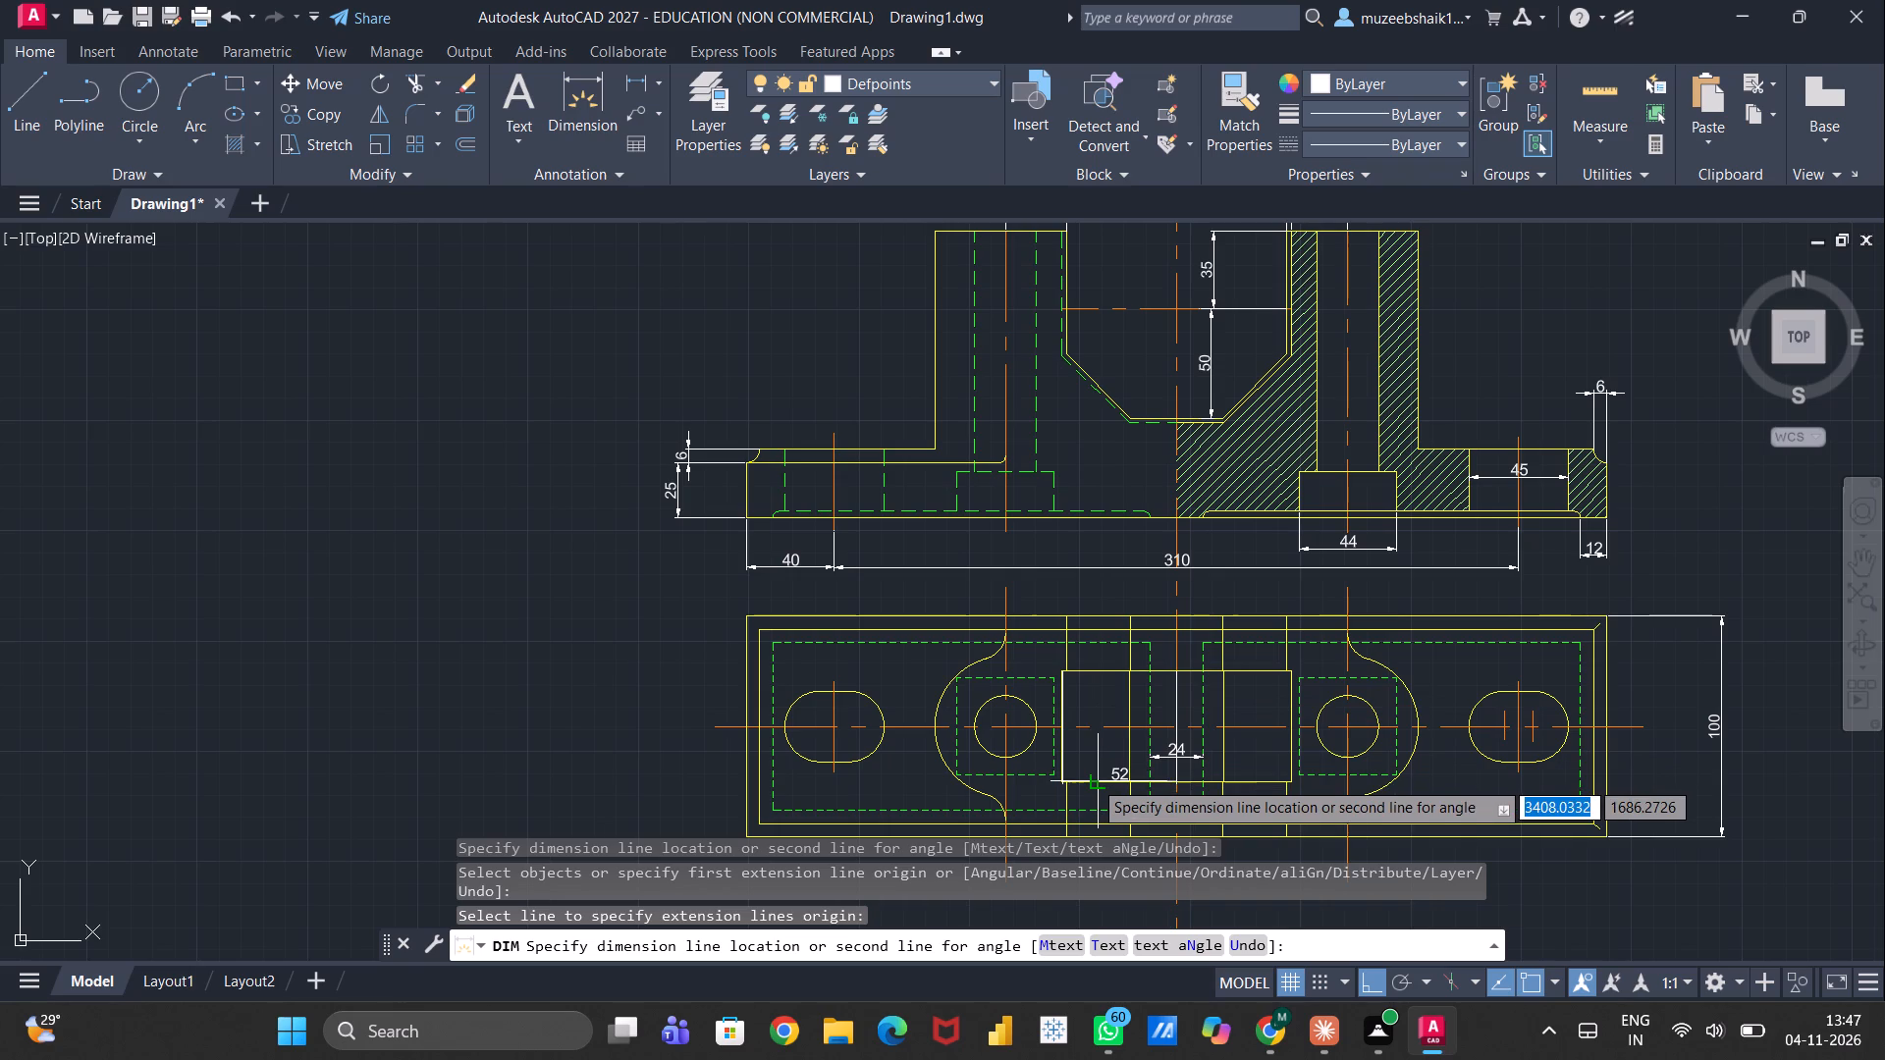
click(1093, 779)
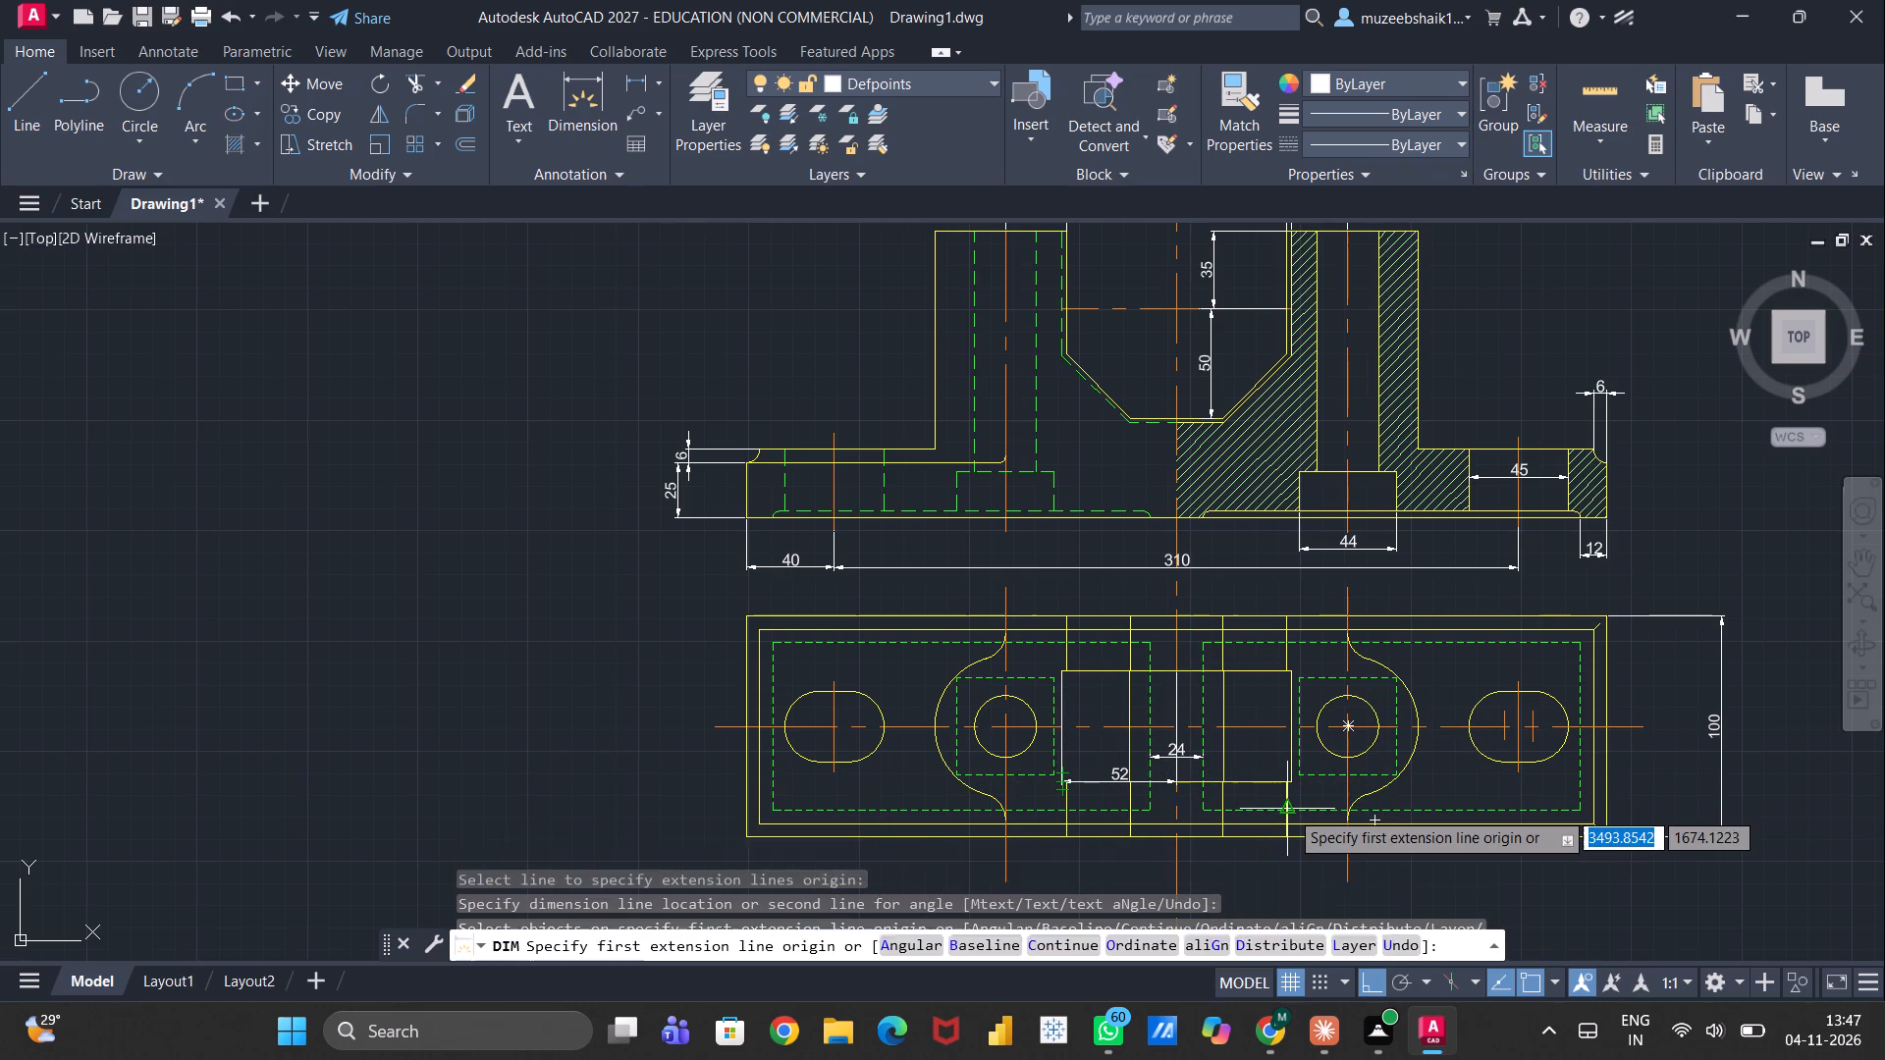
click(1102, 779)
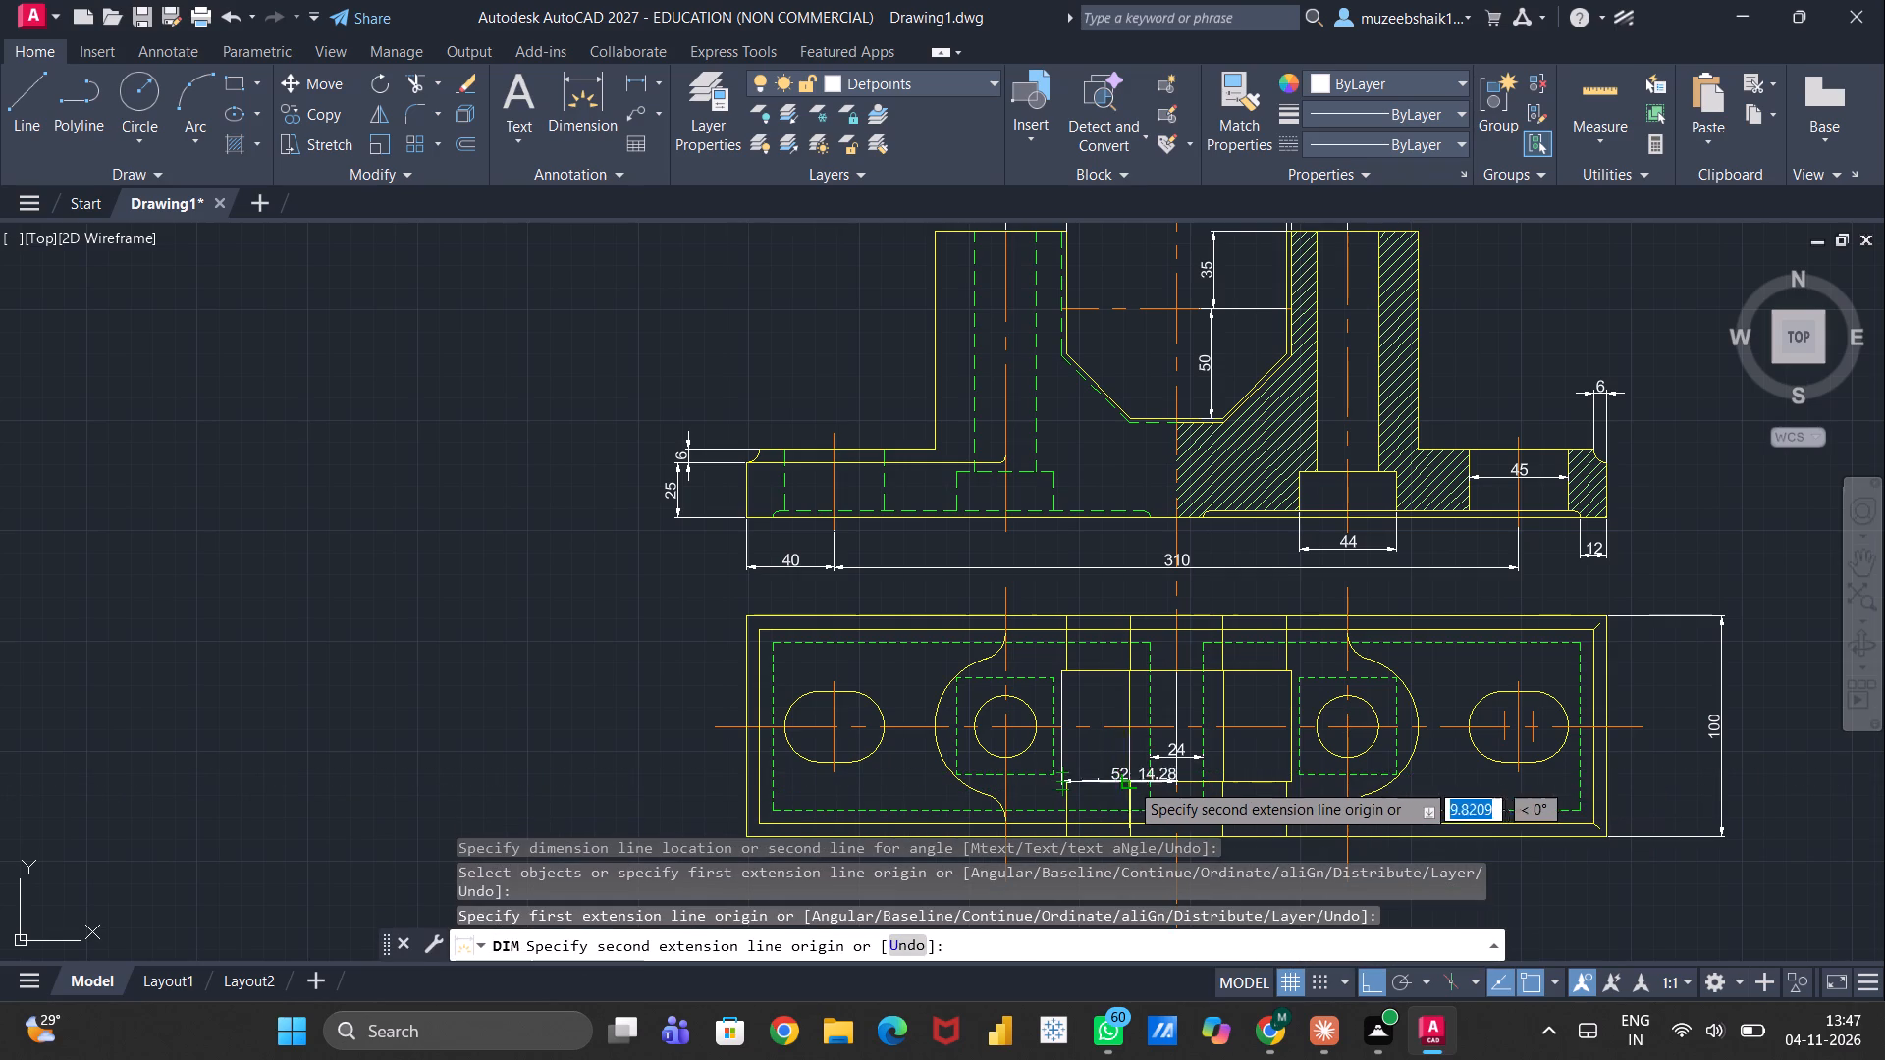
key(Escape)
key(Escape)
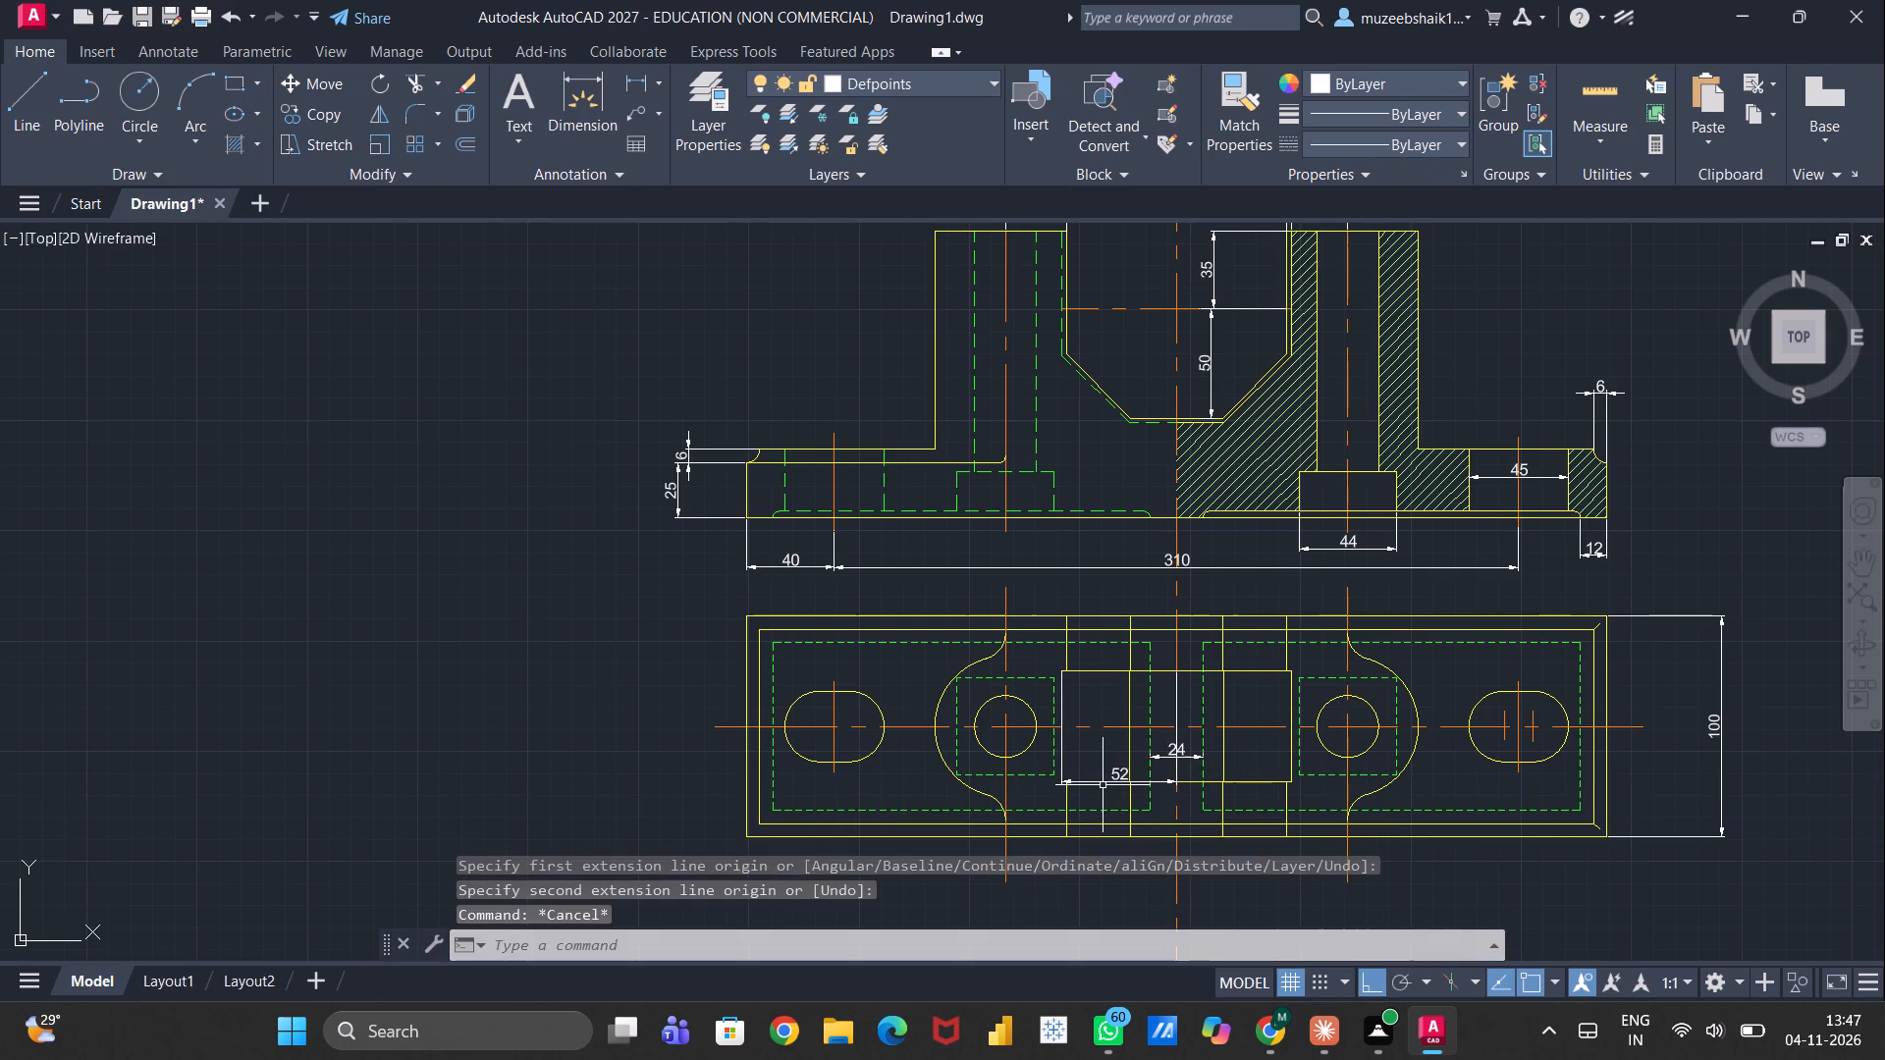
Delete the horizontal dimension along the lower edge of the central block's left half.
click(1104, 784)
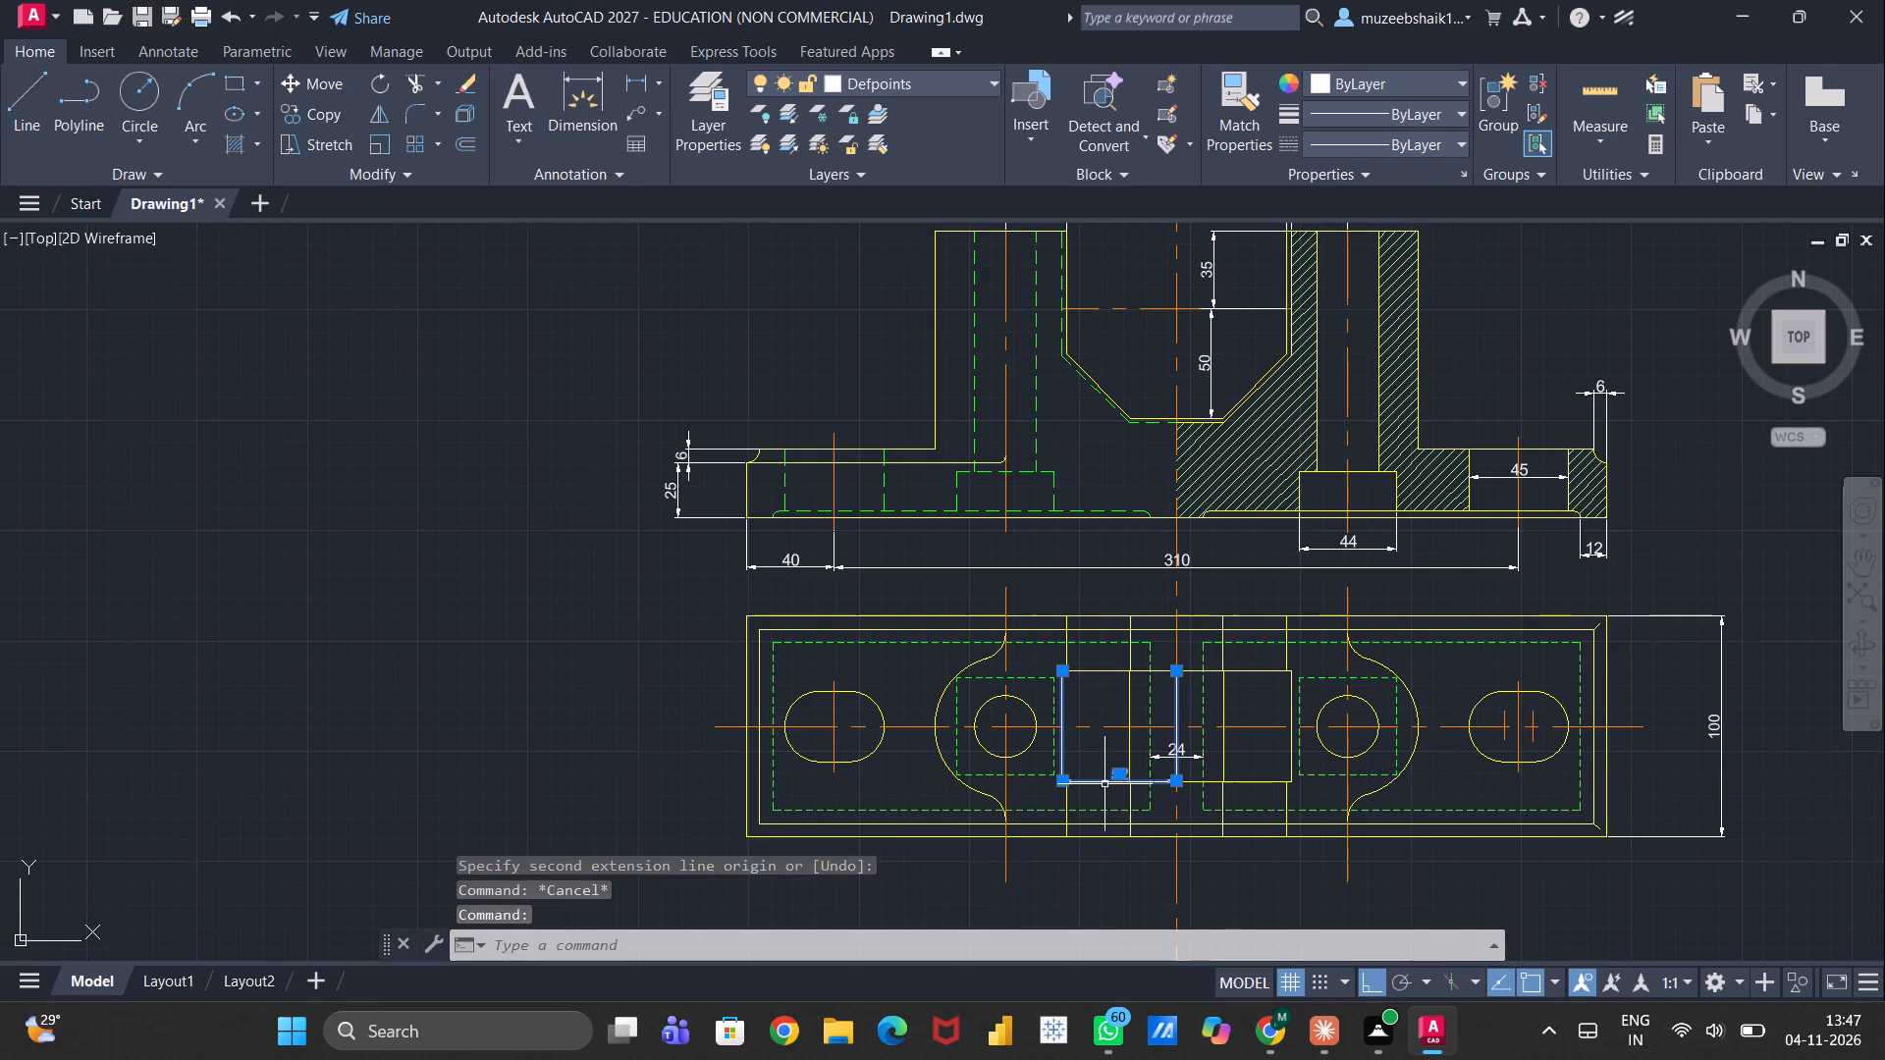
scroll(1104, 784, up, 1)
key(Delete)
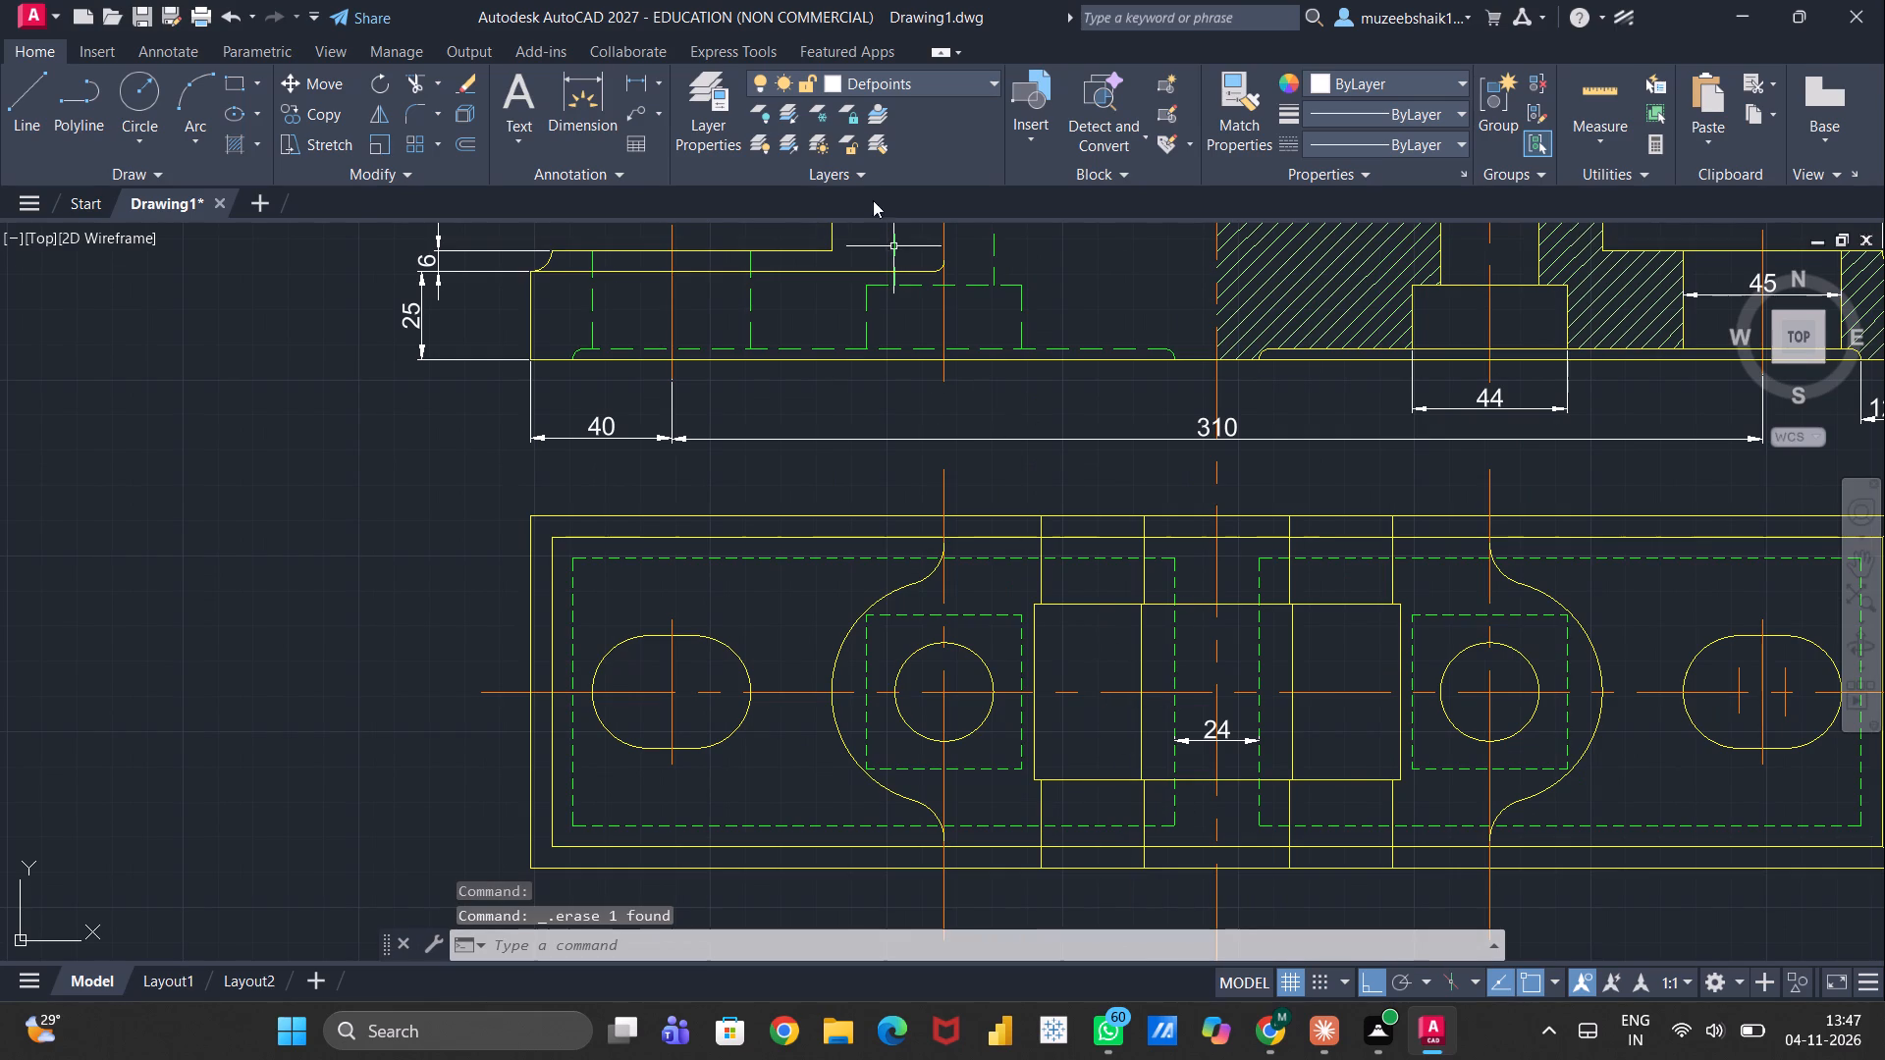
Add an aligned dimension for the central block's height in the plan view, placing it inside the block's left part.
click(658, 90)
click(695, 174)
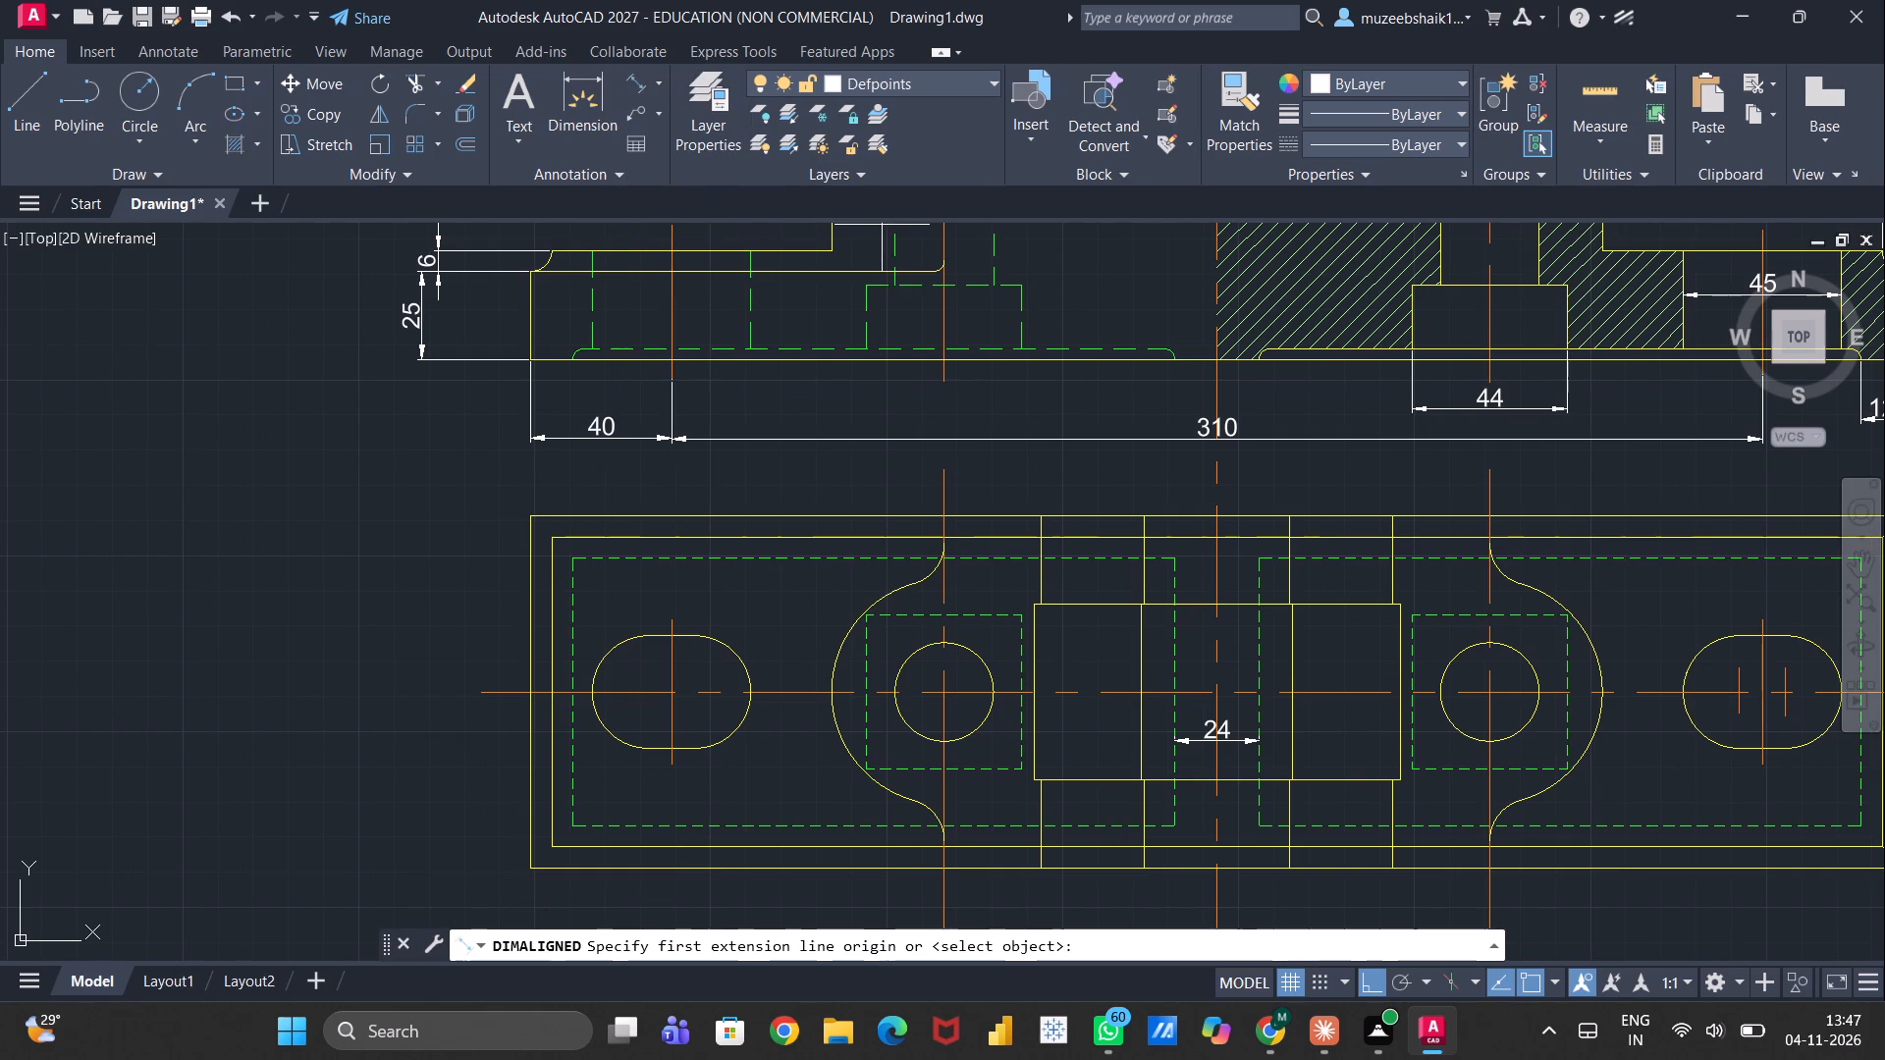
click(1099, 602)
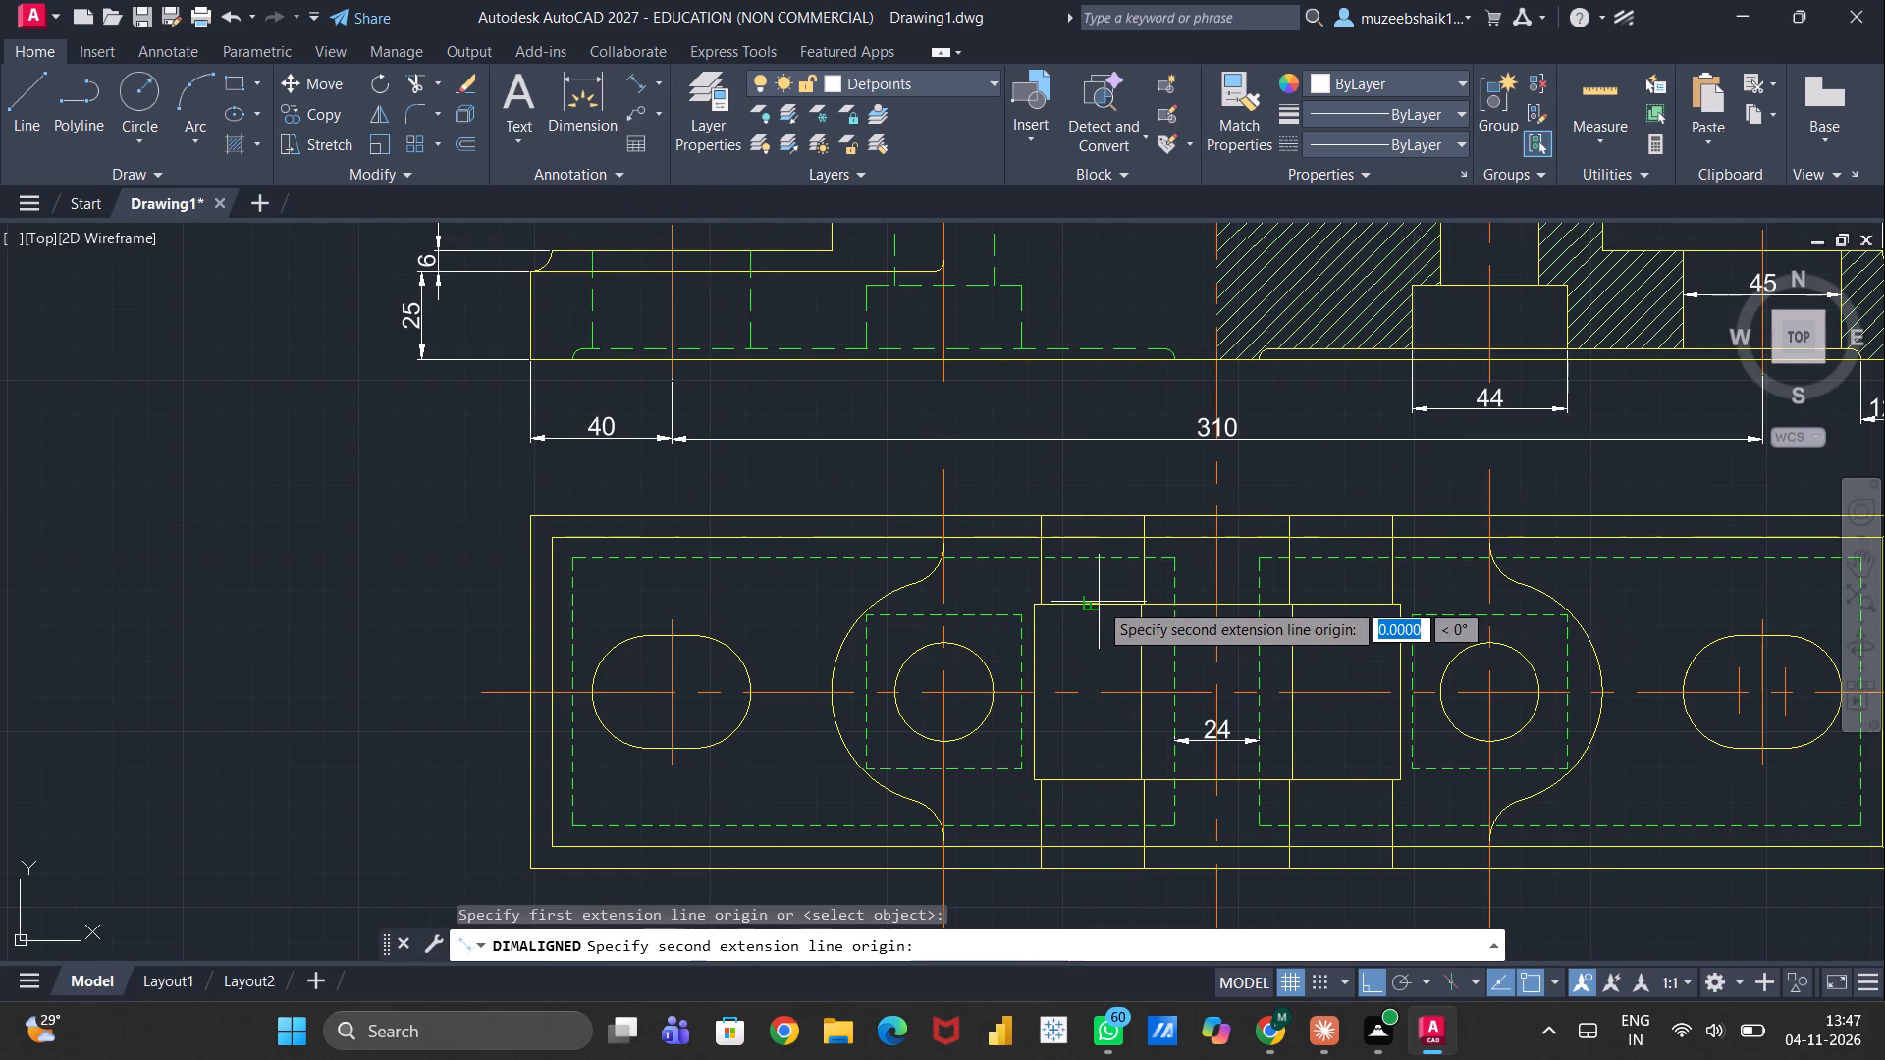
click(1096, 782)
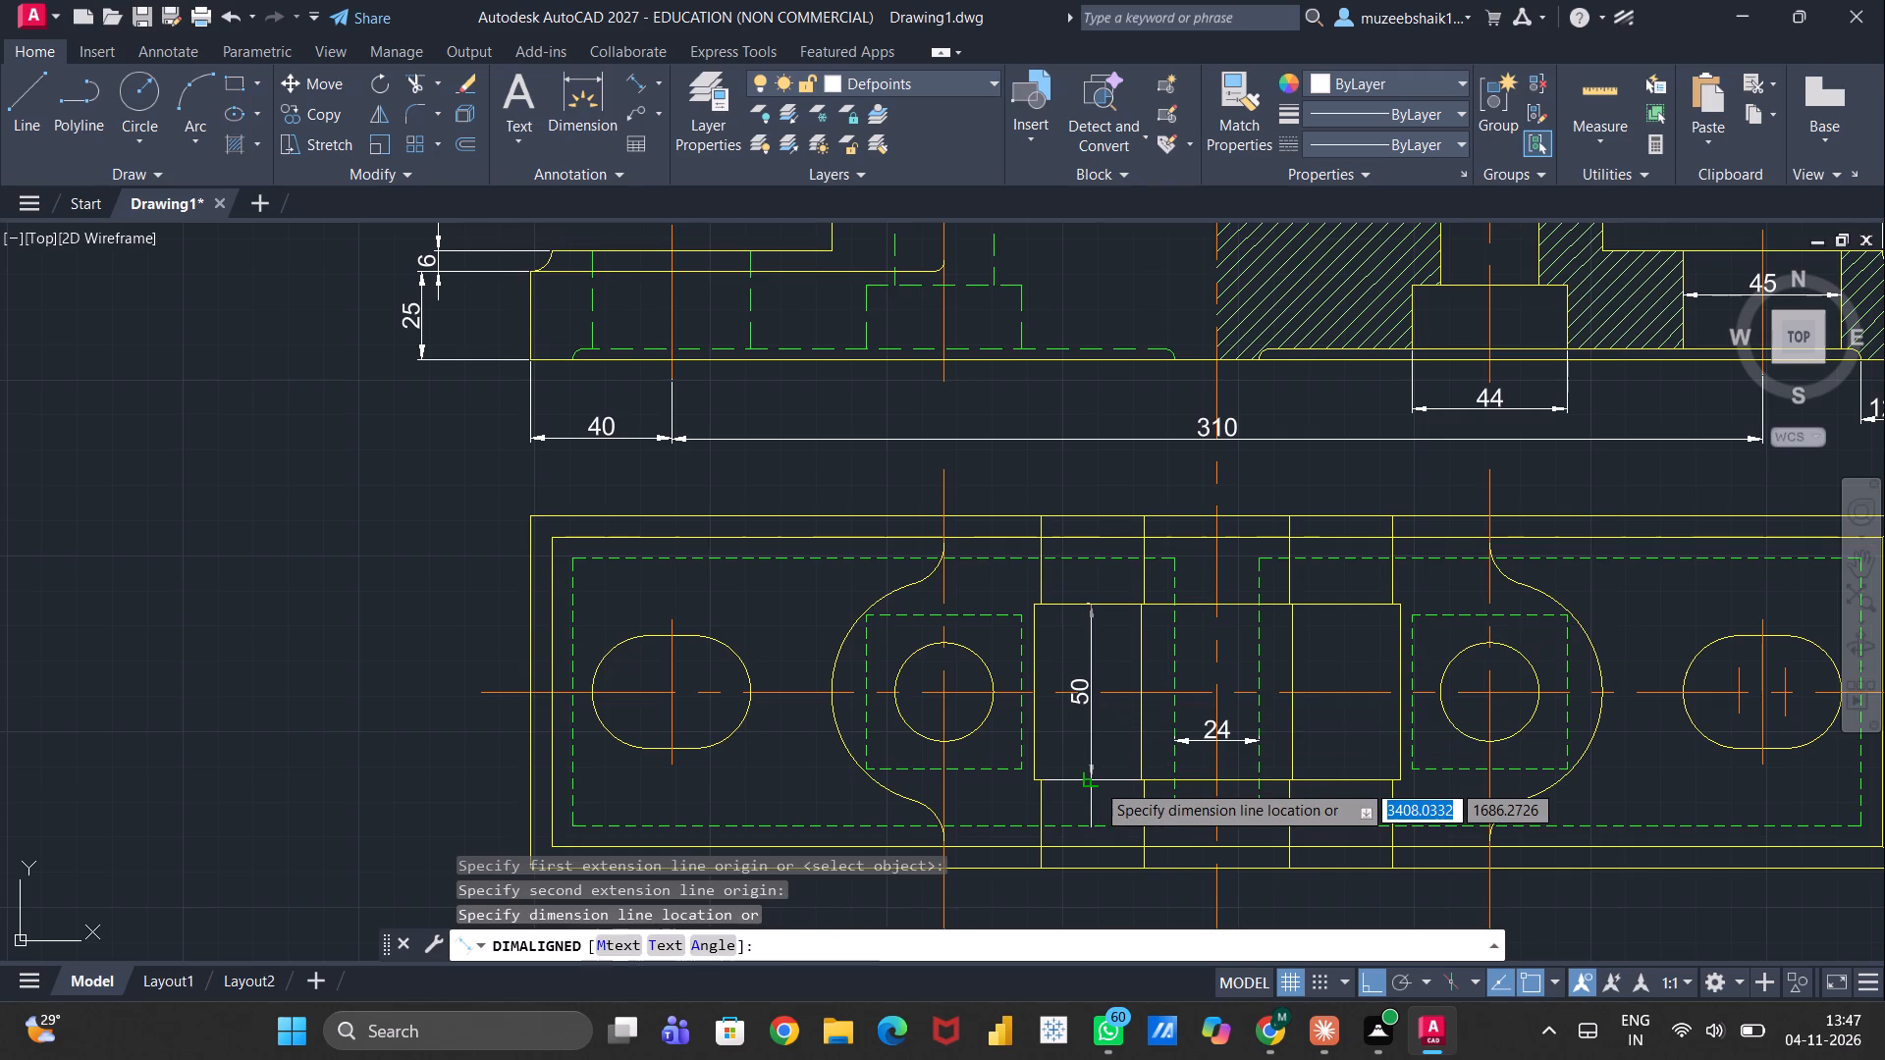
click(1097, 772)
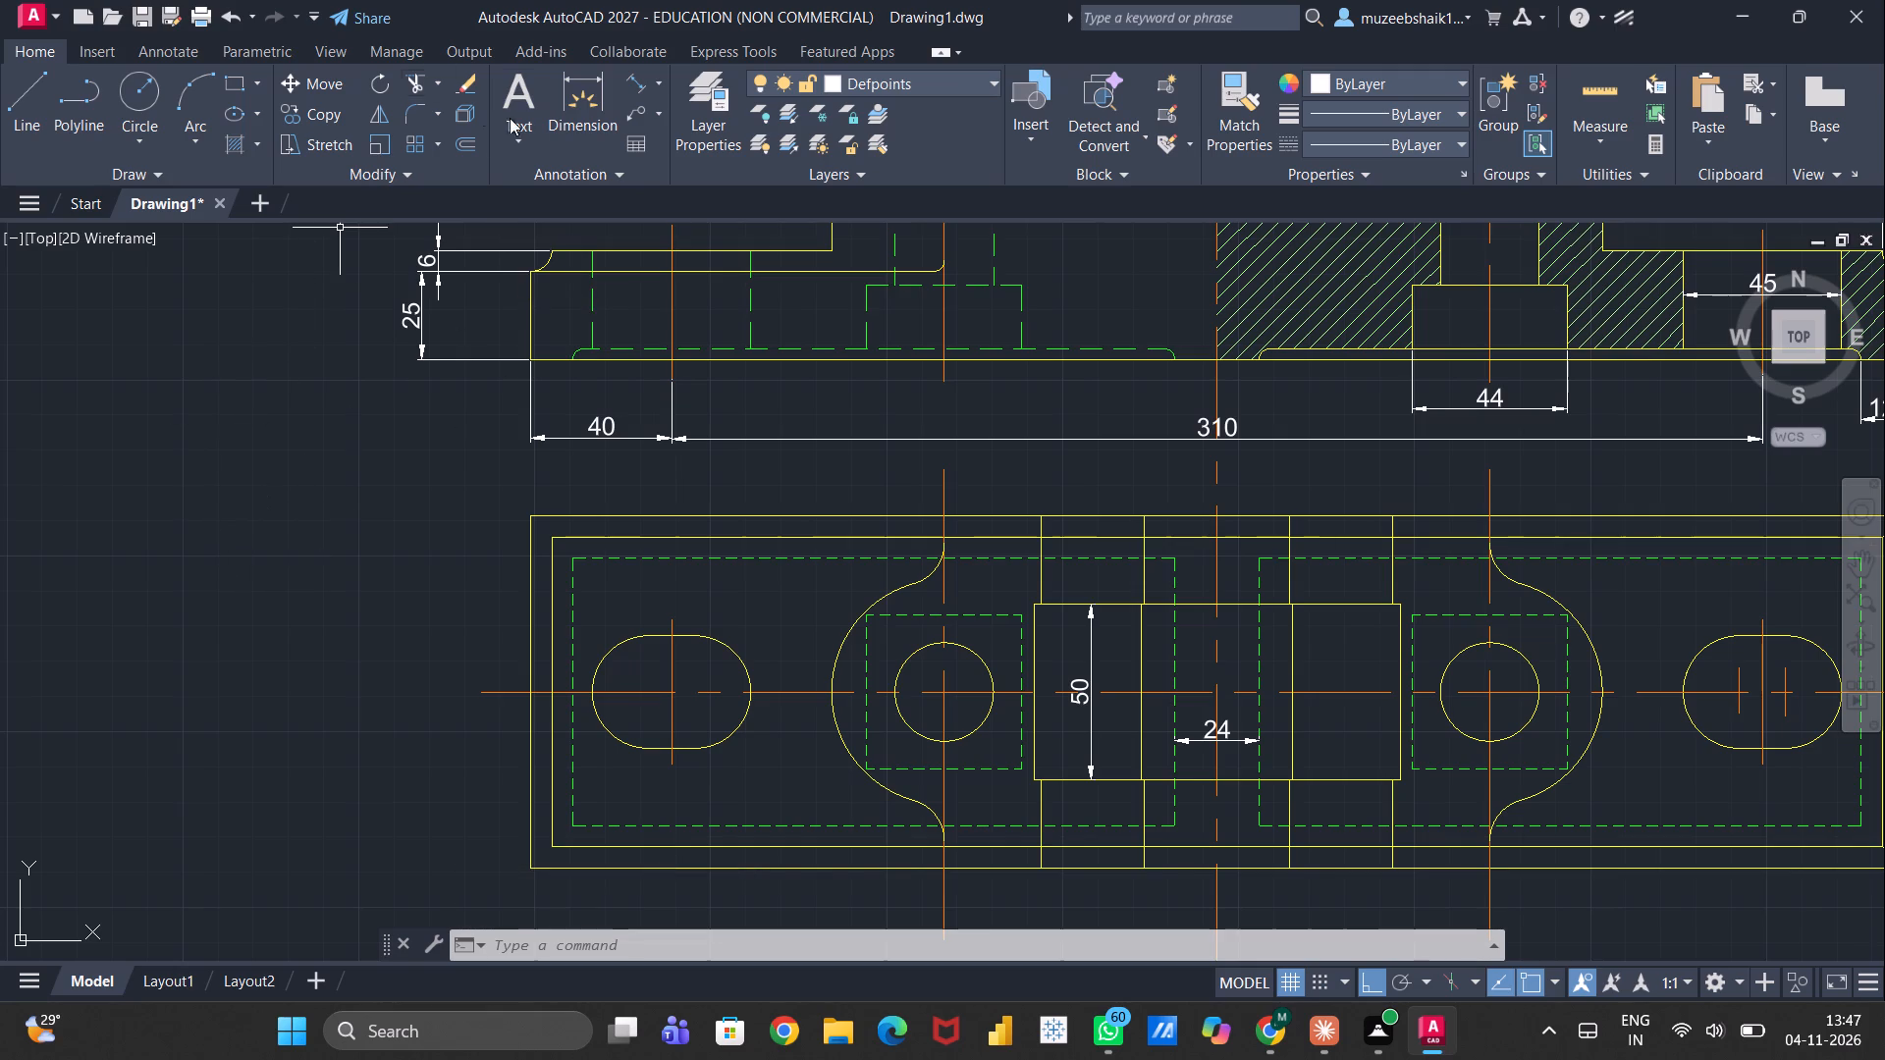
Add a radius dimension to the left slot's right rounded end in the plan view, placing it above and outside the slot.
click(652, 73)
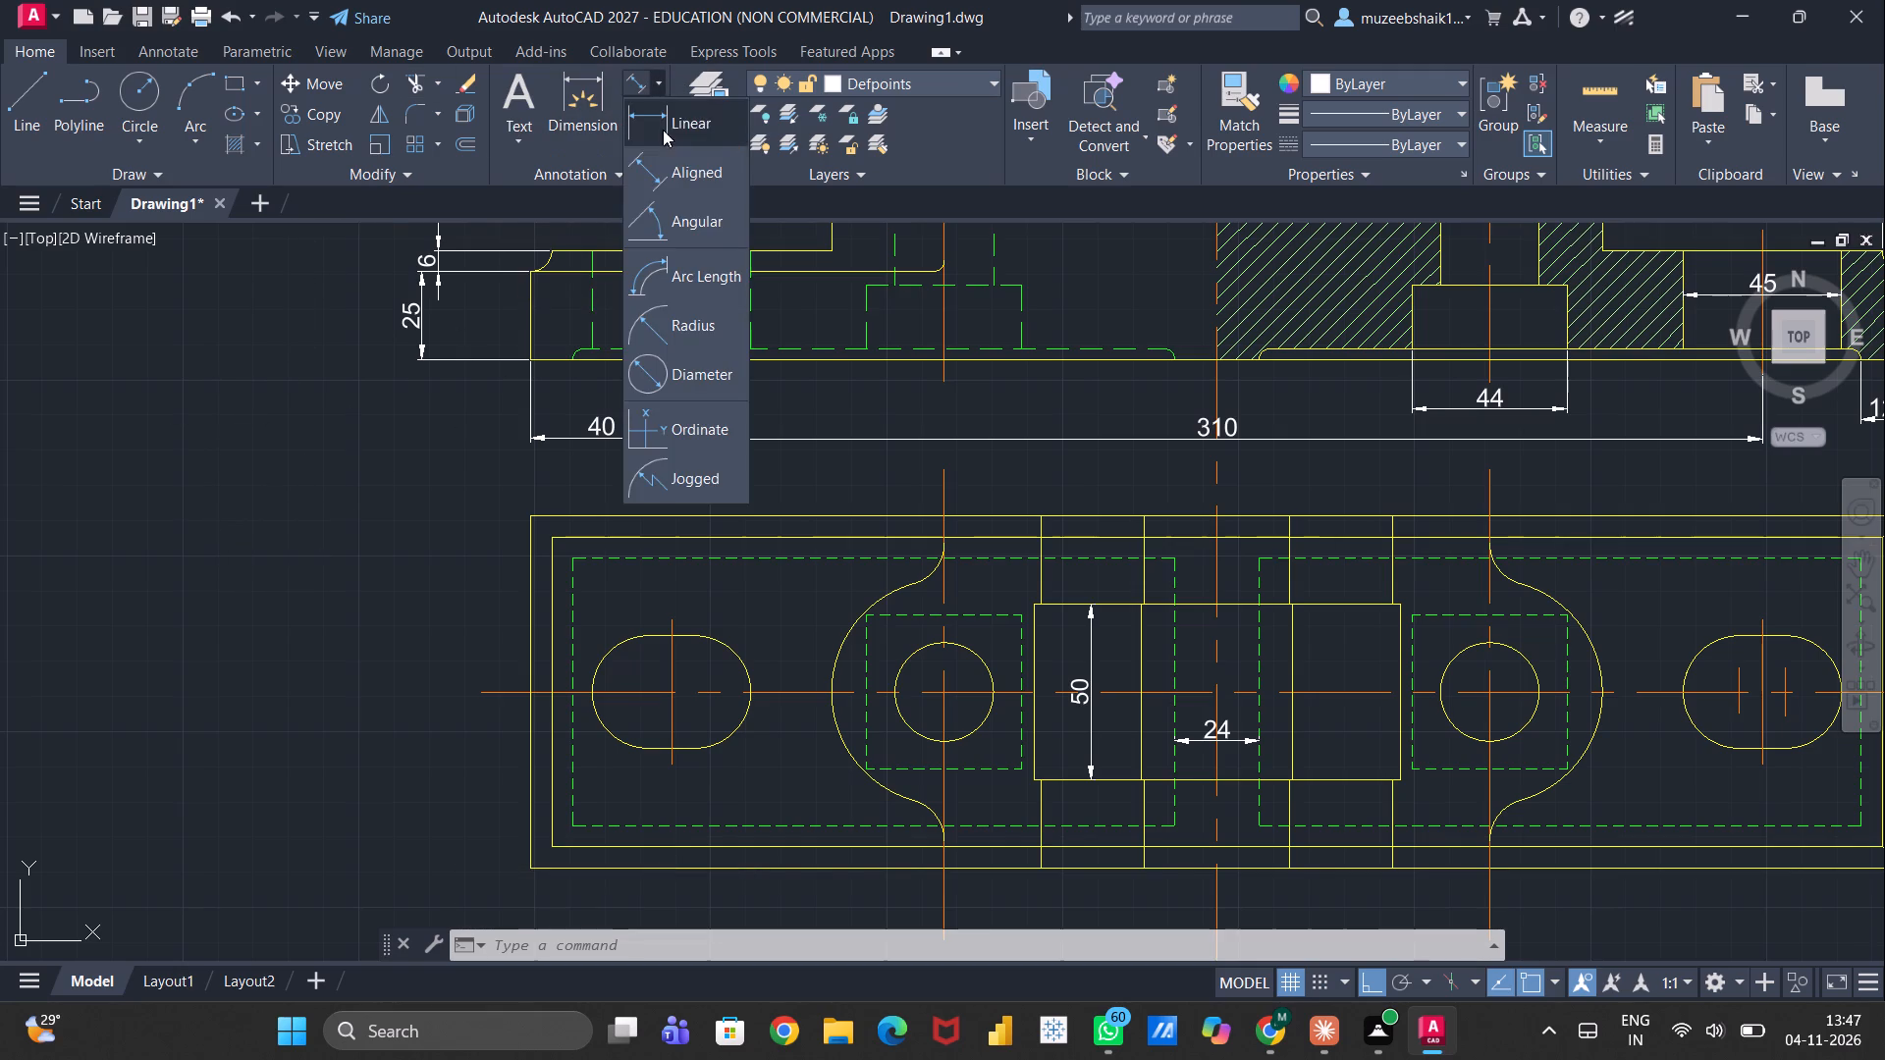
click(699, 314)
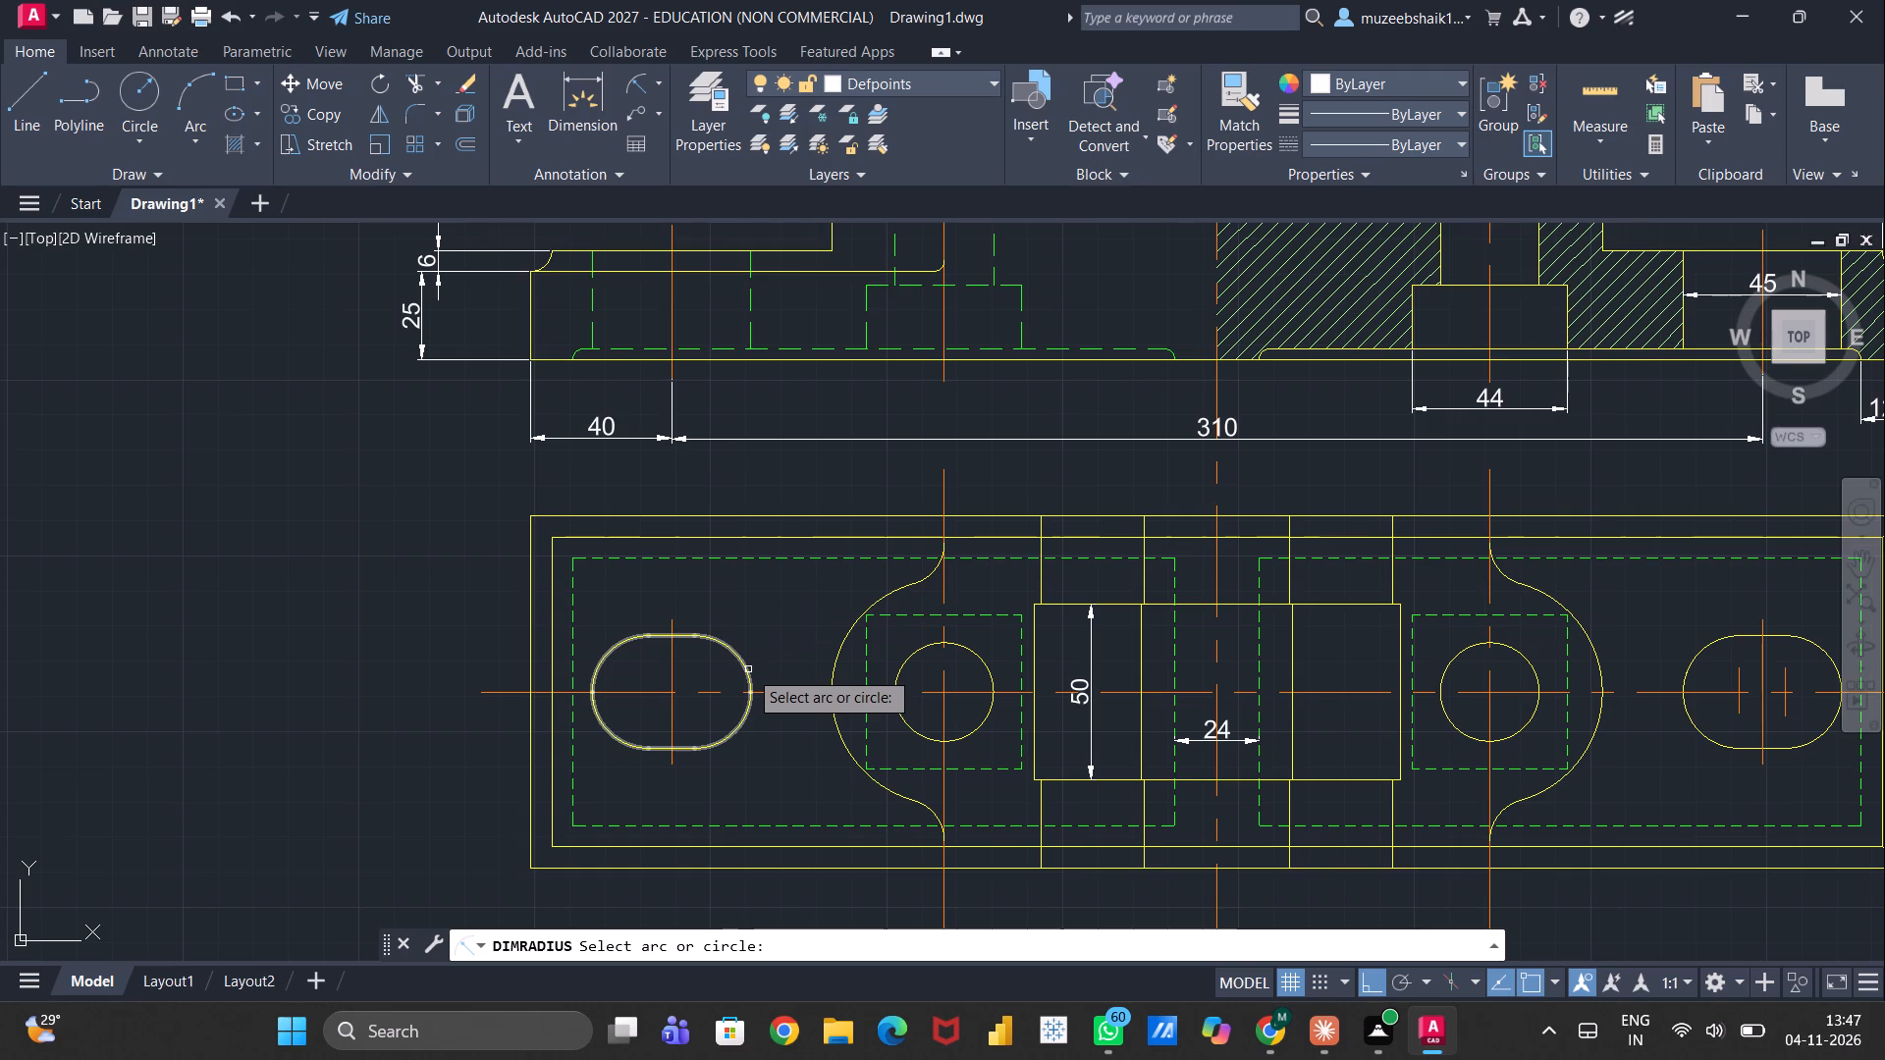
click(748, 669)
click(757, 632)
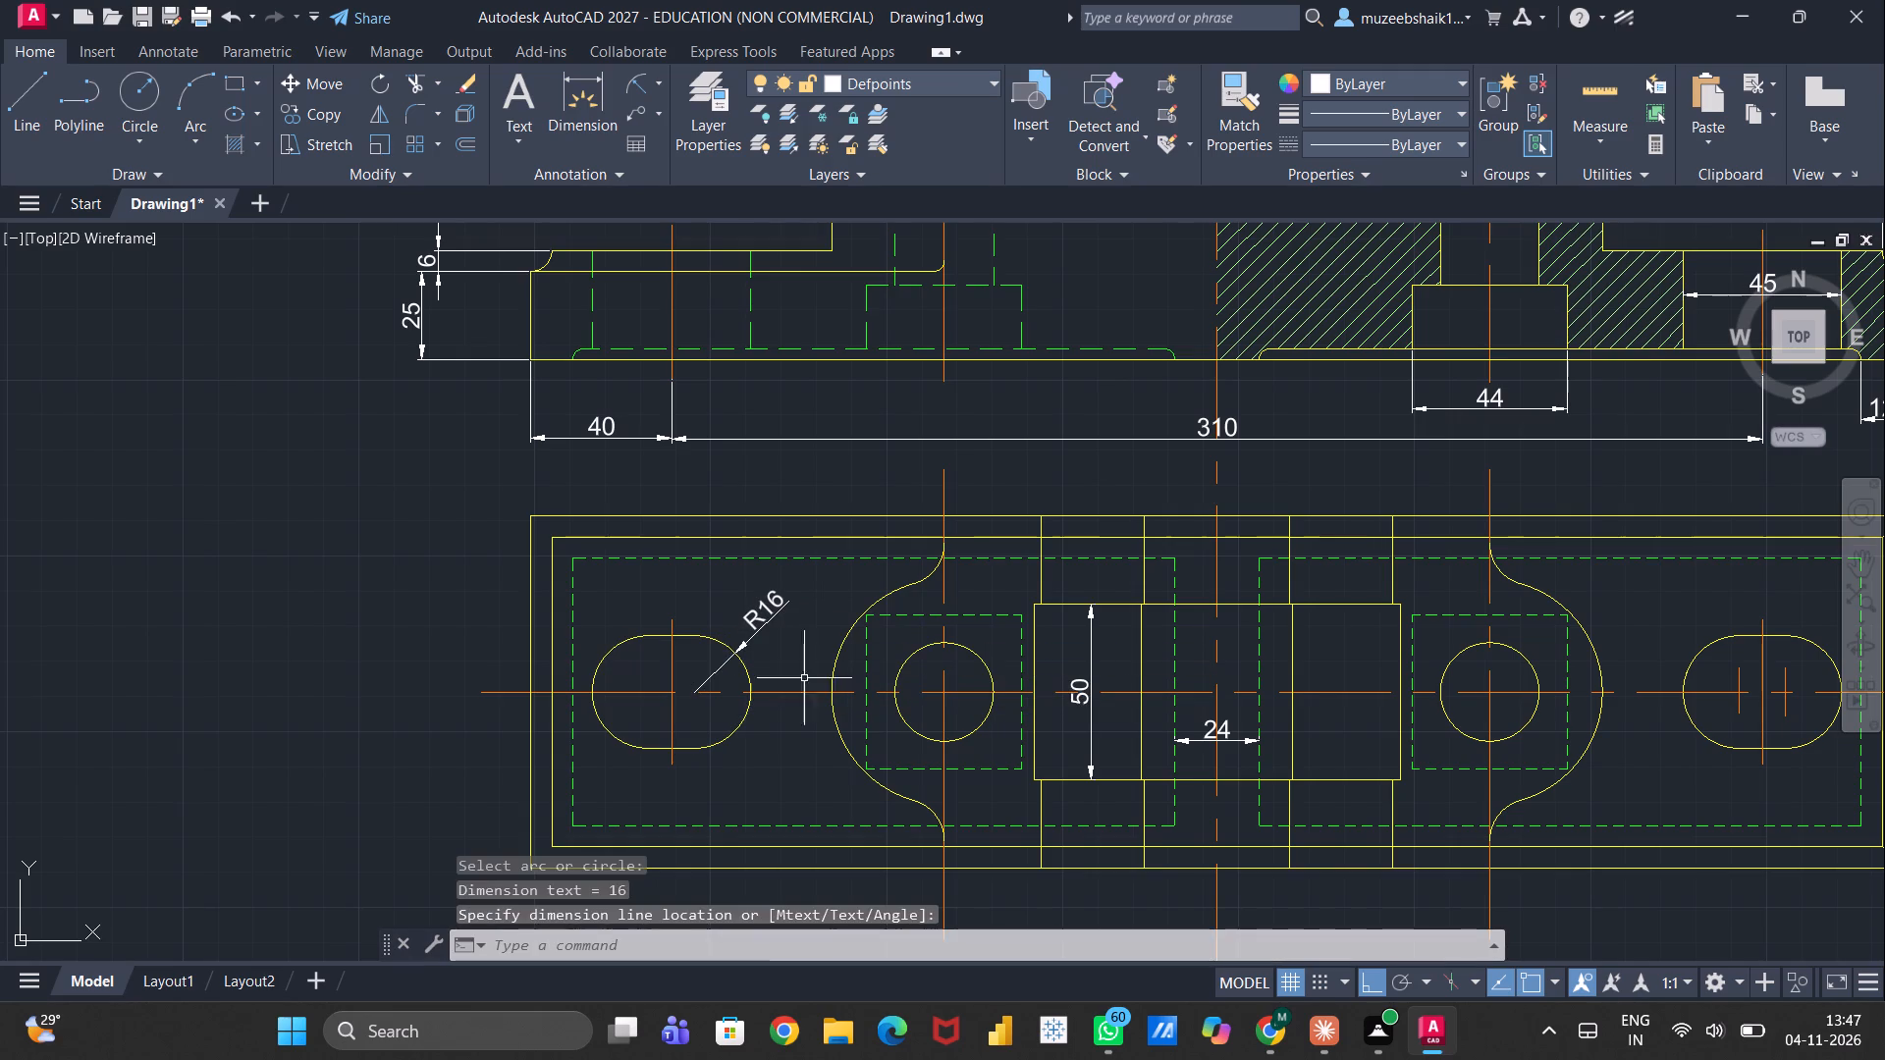
Add a radius dimension to the left bolt hole in the plan view, placing it below-left, outside the boss arc.
key(space)
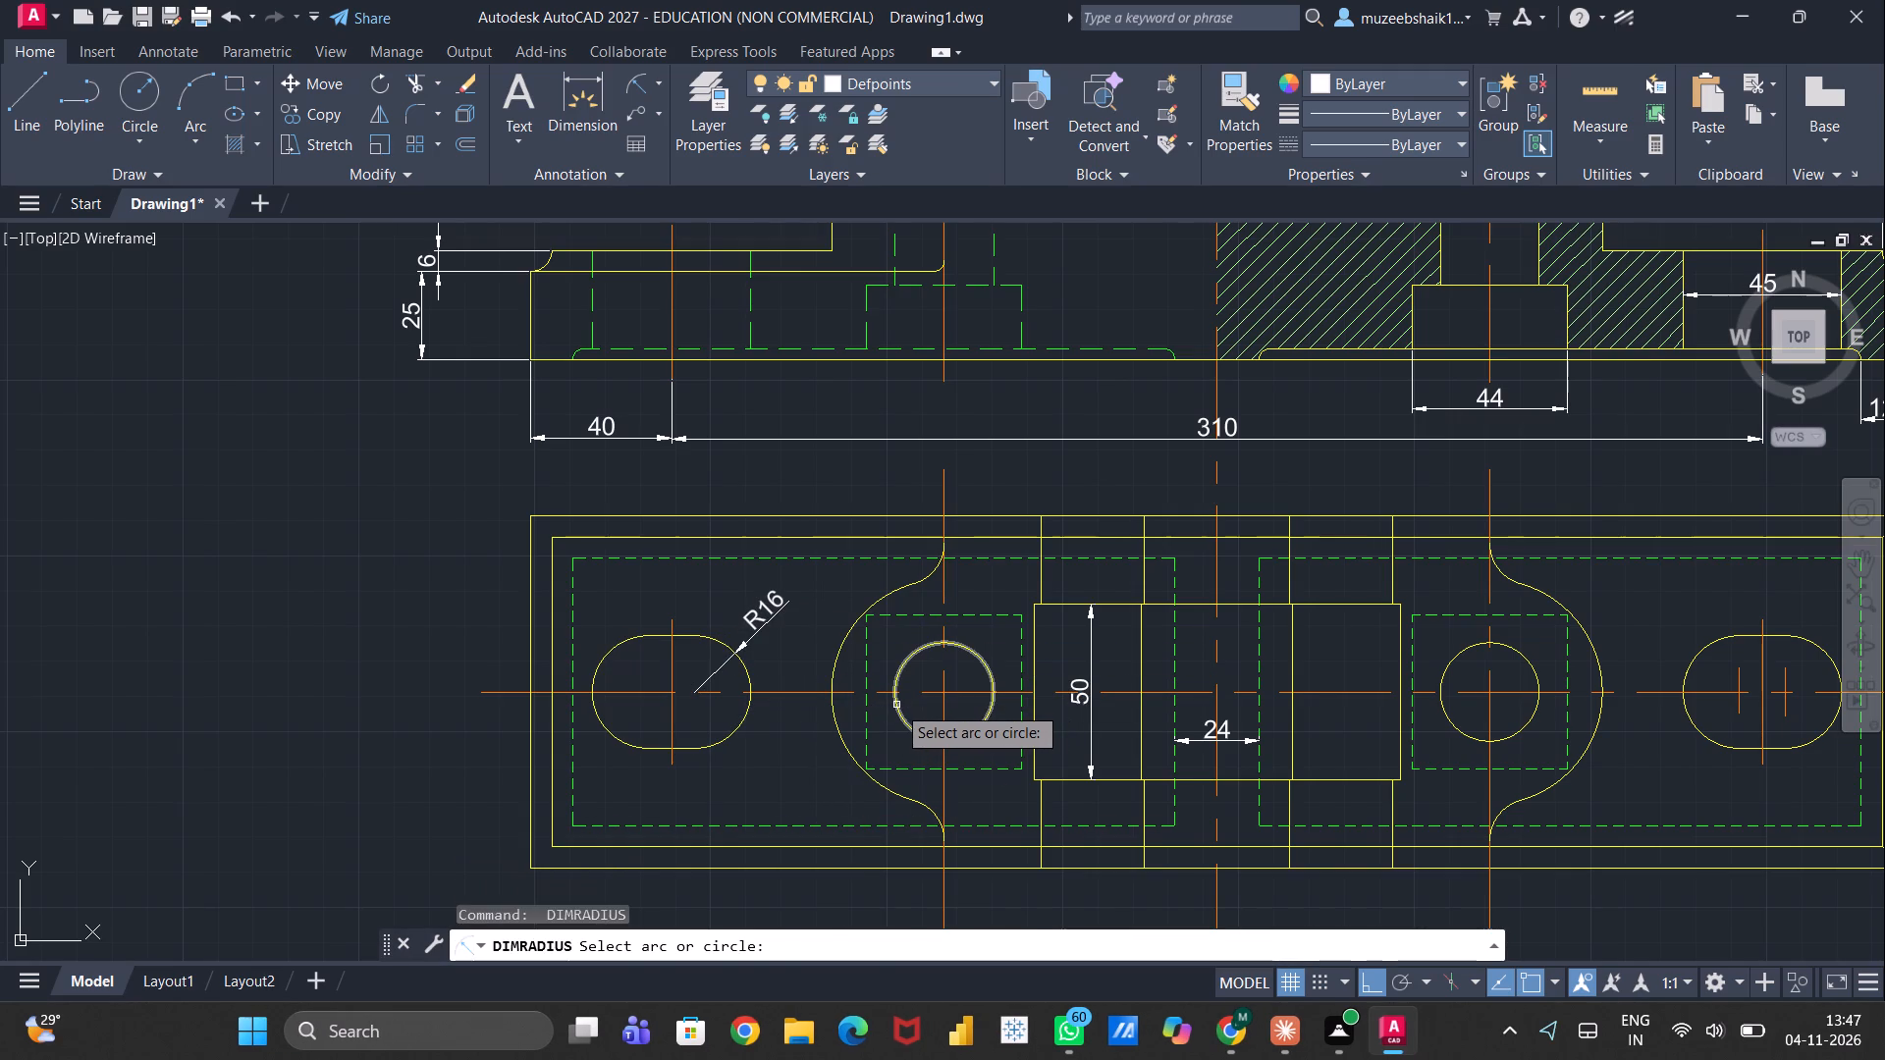
click(896, 705)
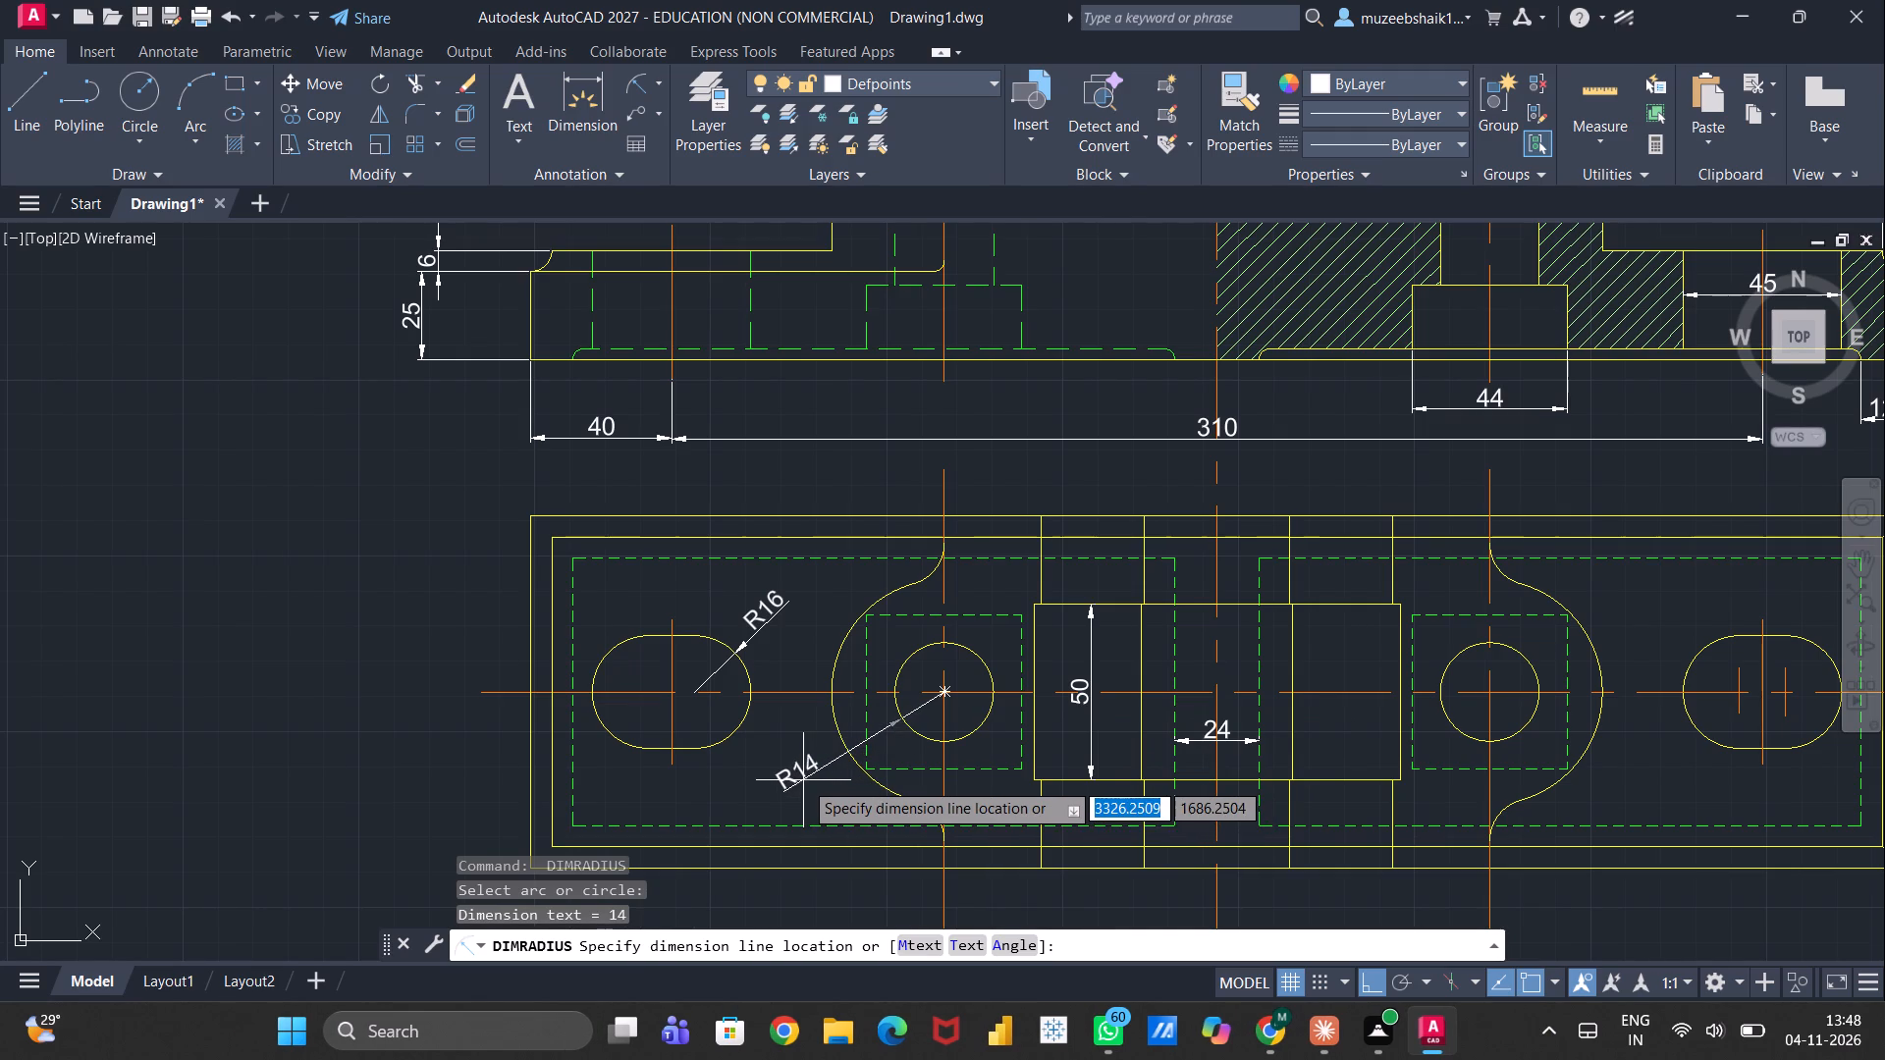
click(803, 780)
Add a radius dimension to the large arc around the left bolt hole, placing it between the slot and the arc.
key(space)
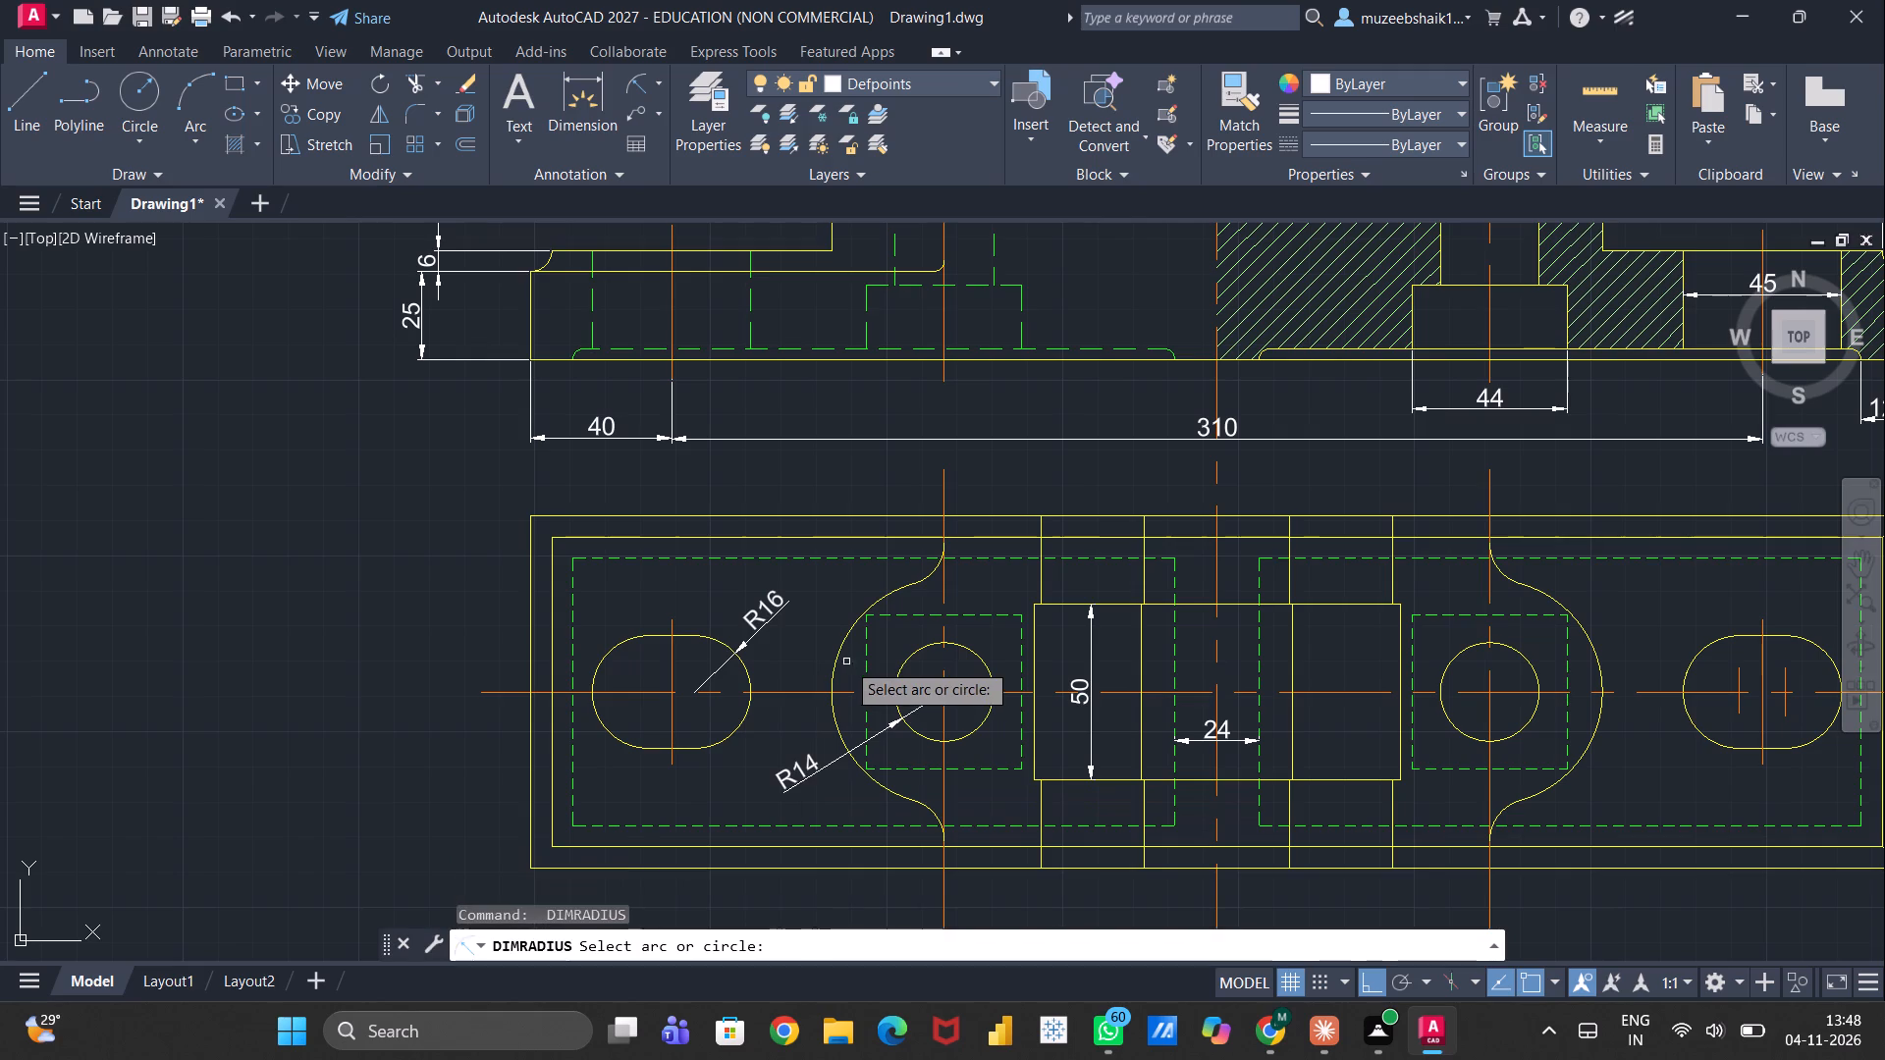
click(837, 657)
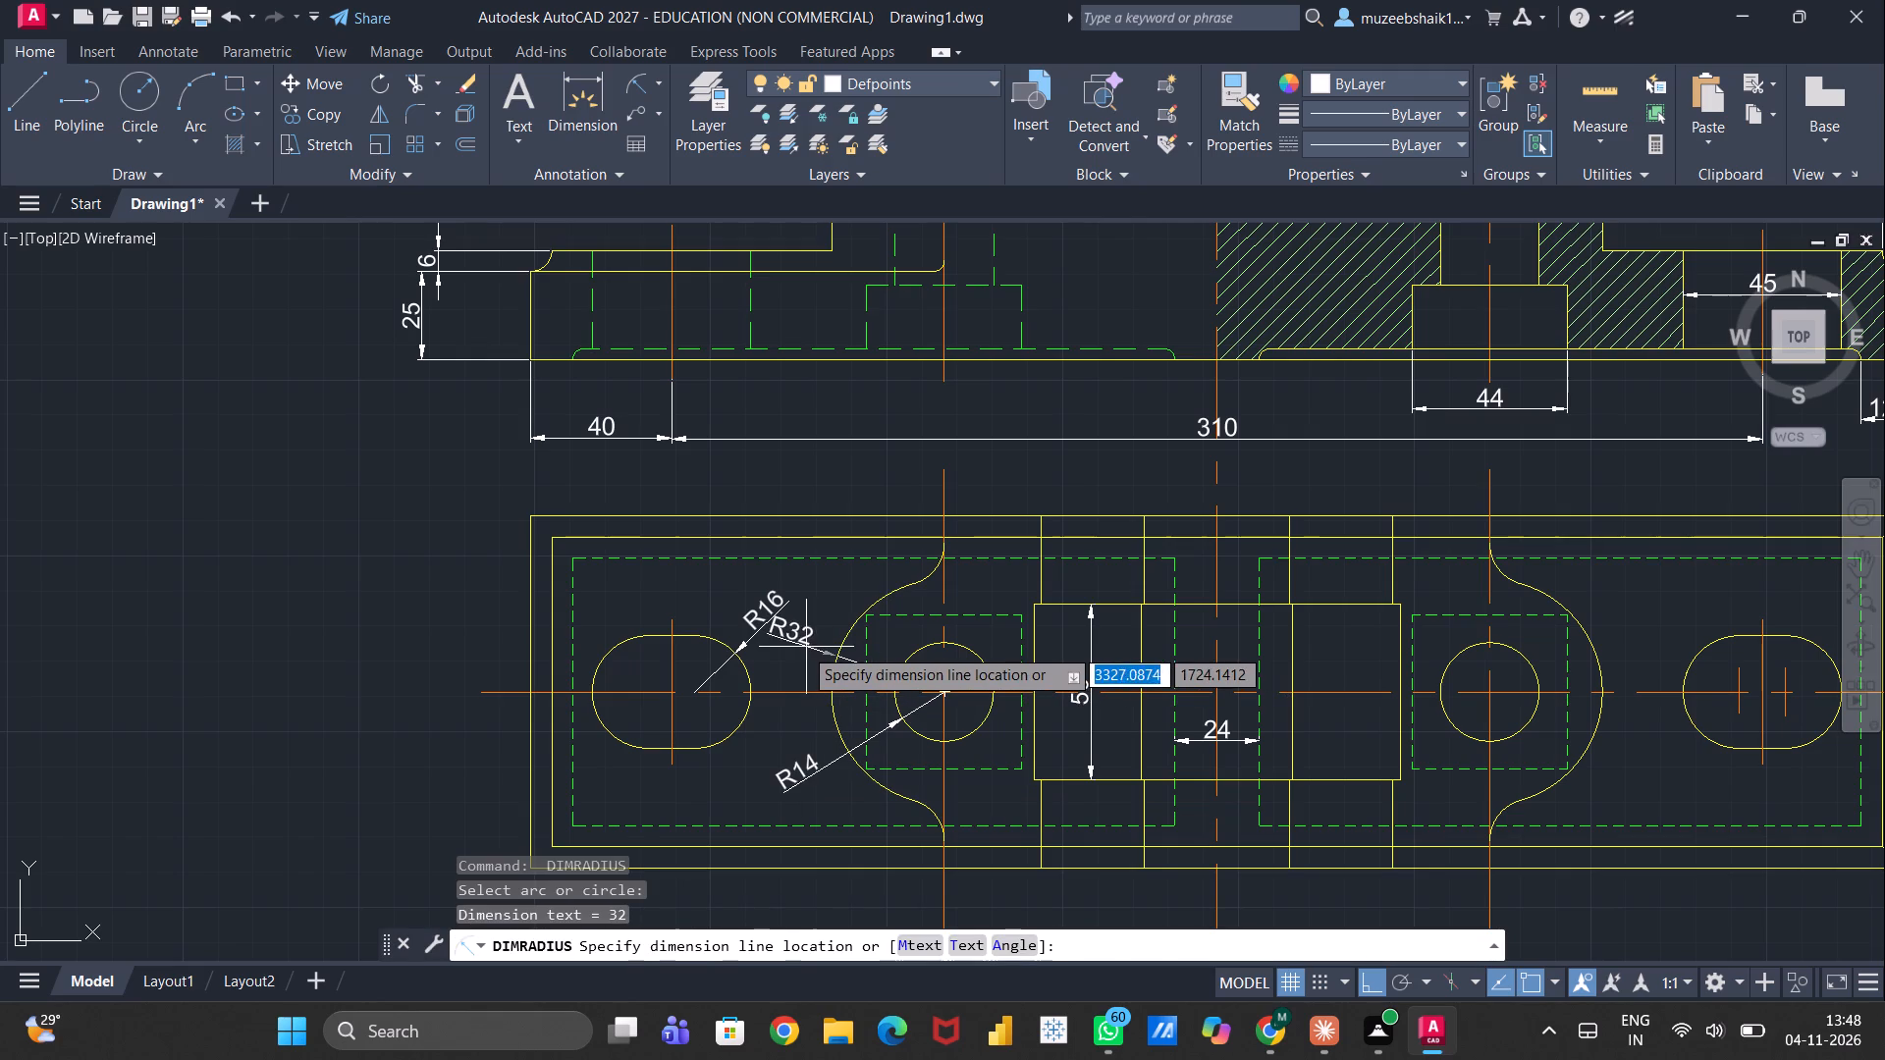
click(795, 664)
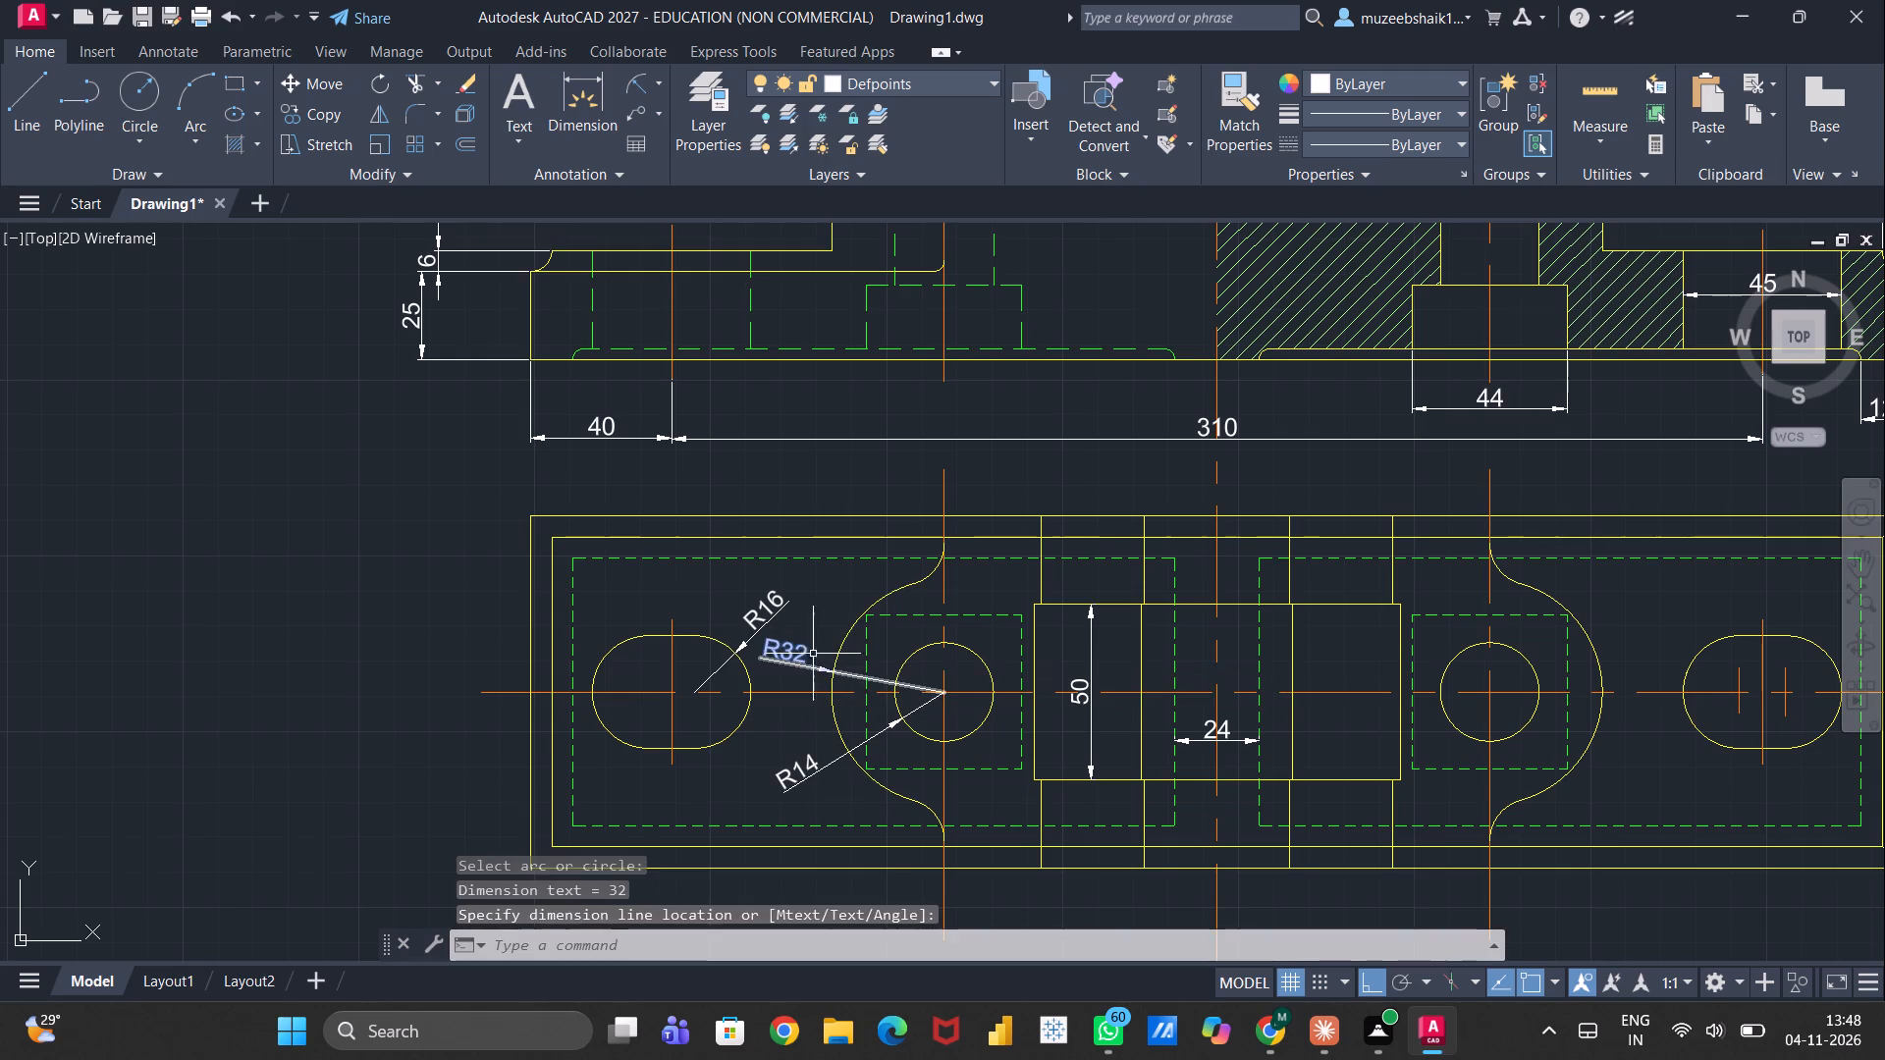
Add a linear dimension for the plan view's overall length between its lower corners, placing it below the outline.
scroll(949, 579, down, 1)
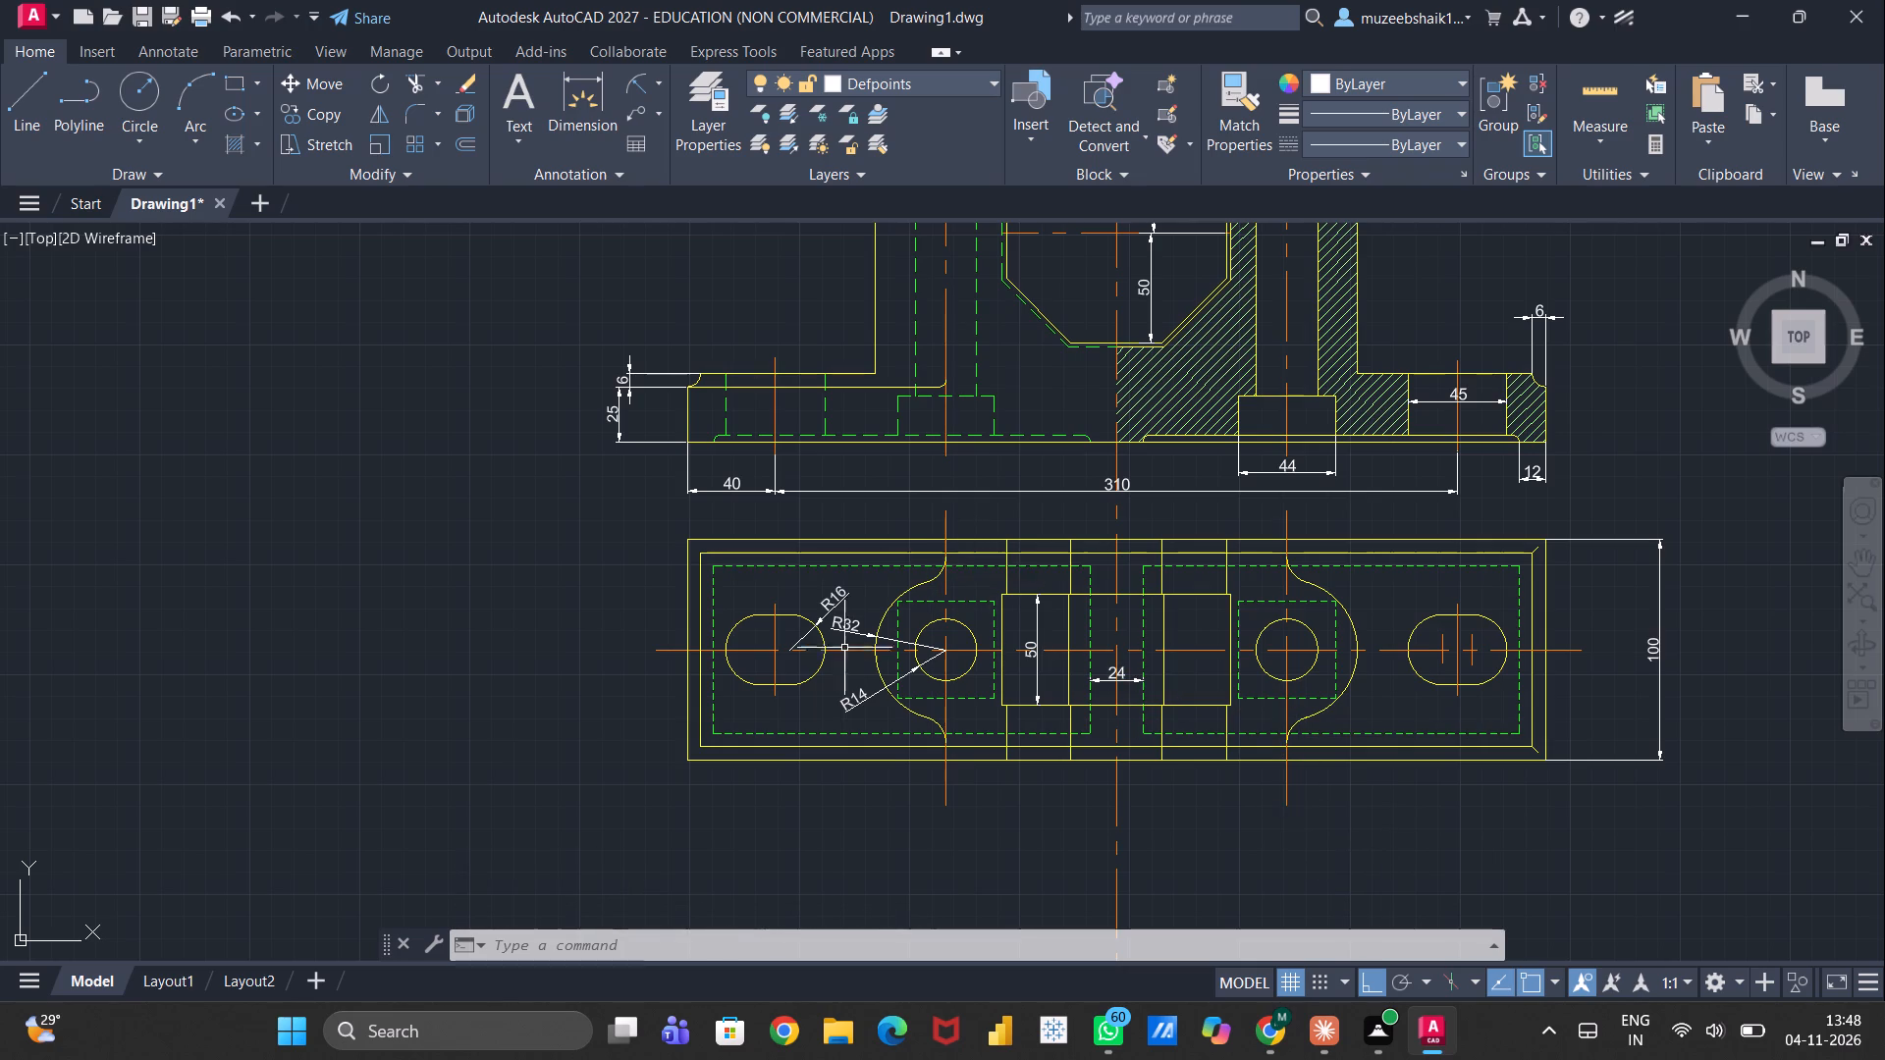
click(584, 113)
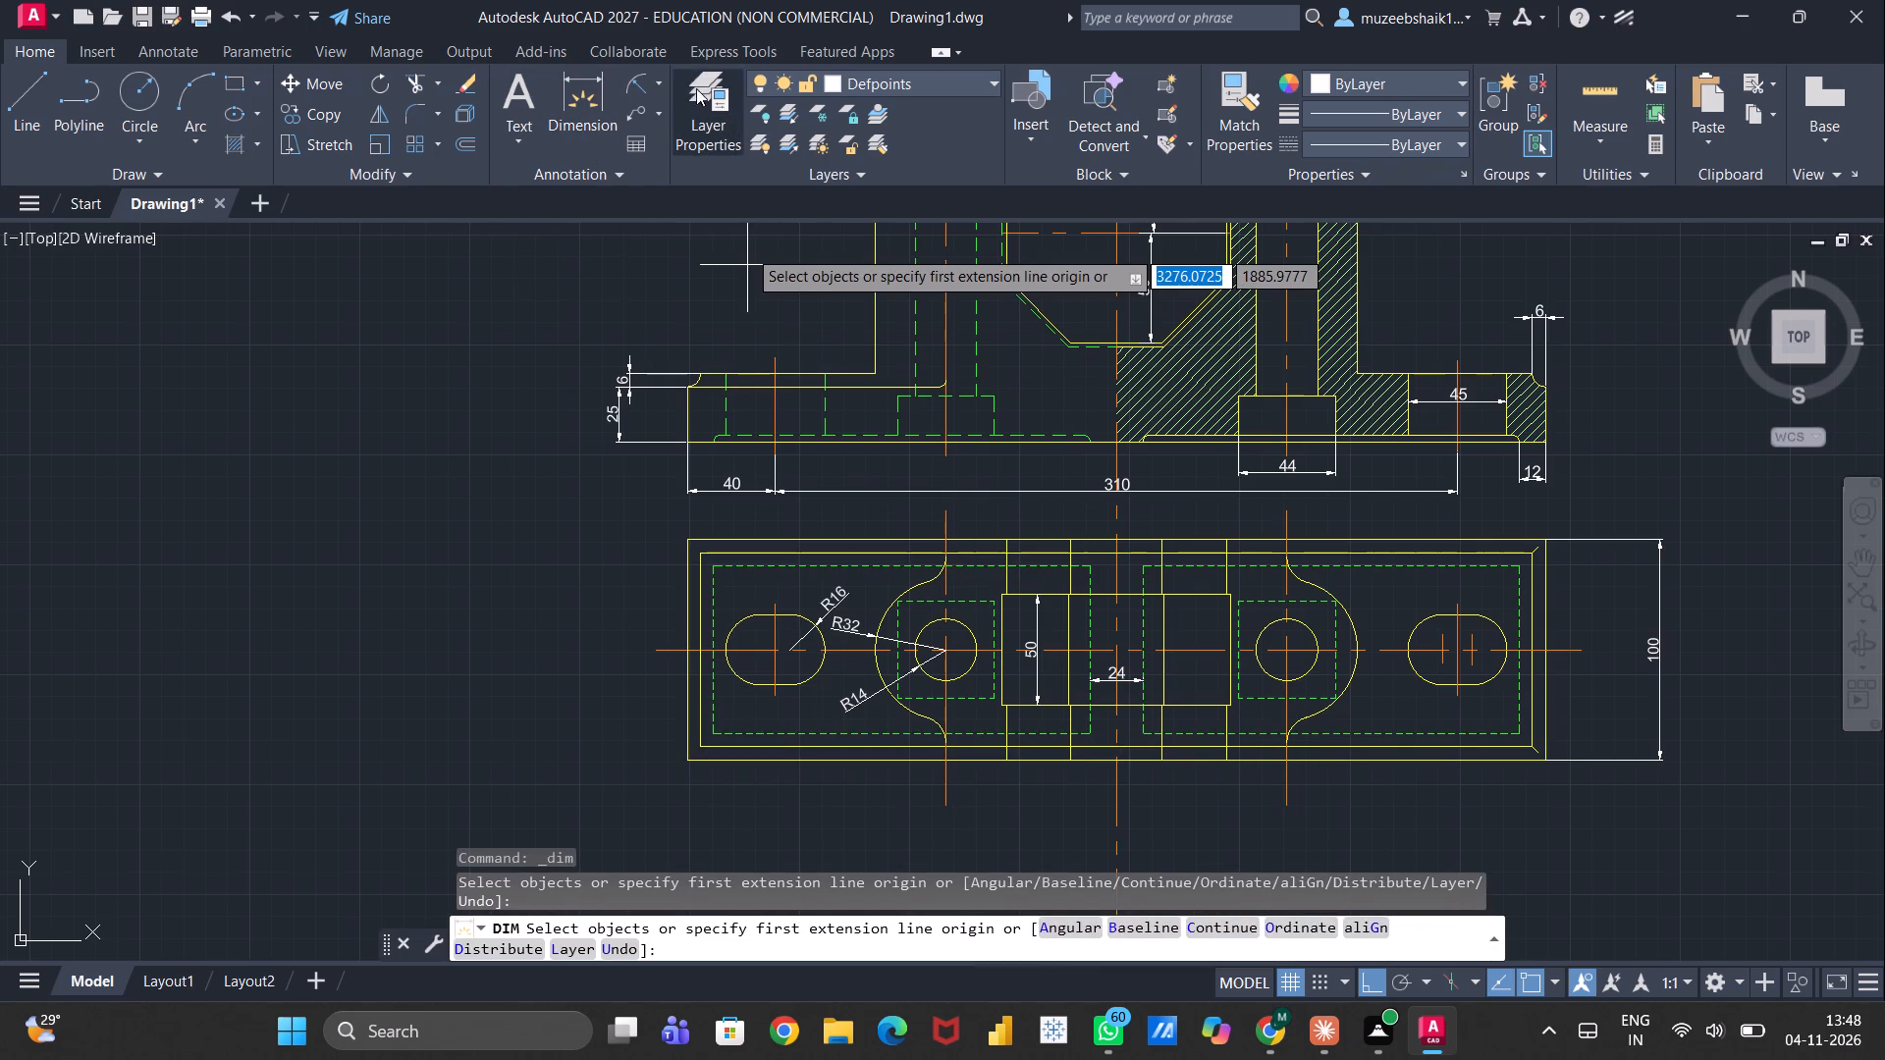
click(659, 76)
click(679, 132)
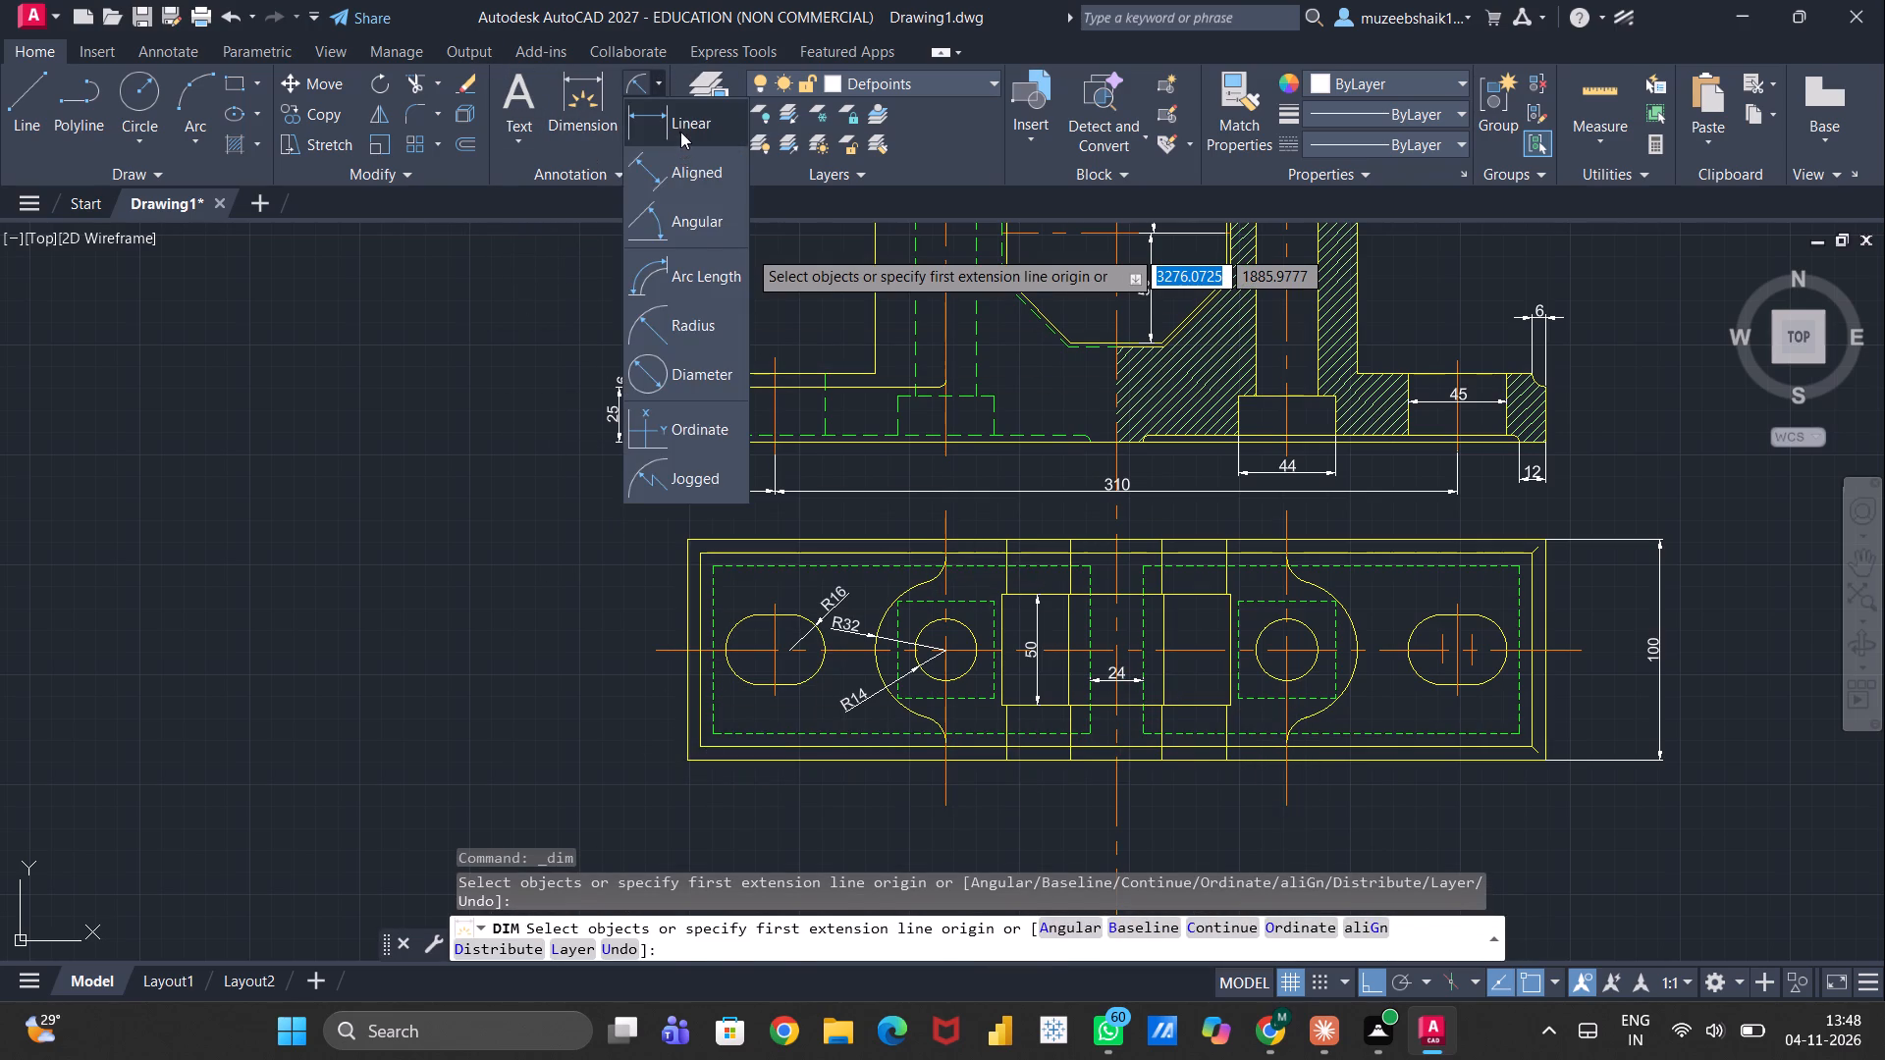
click(679, 762)
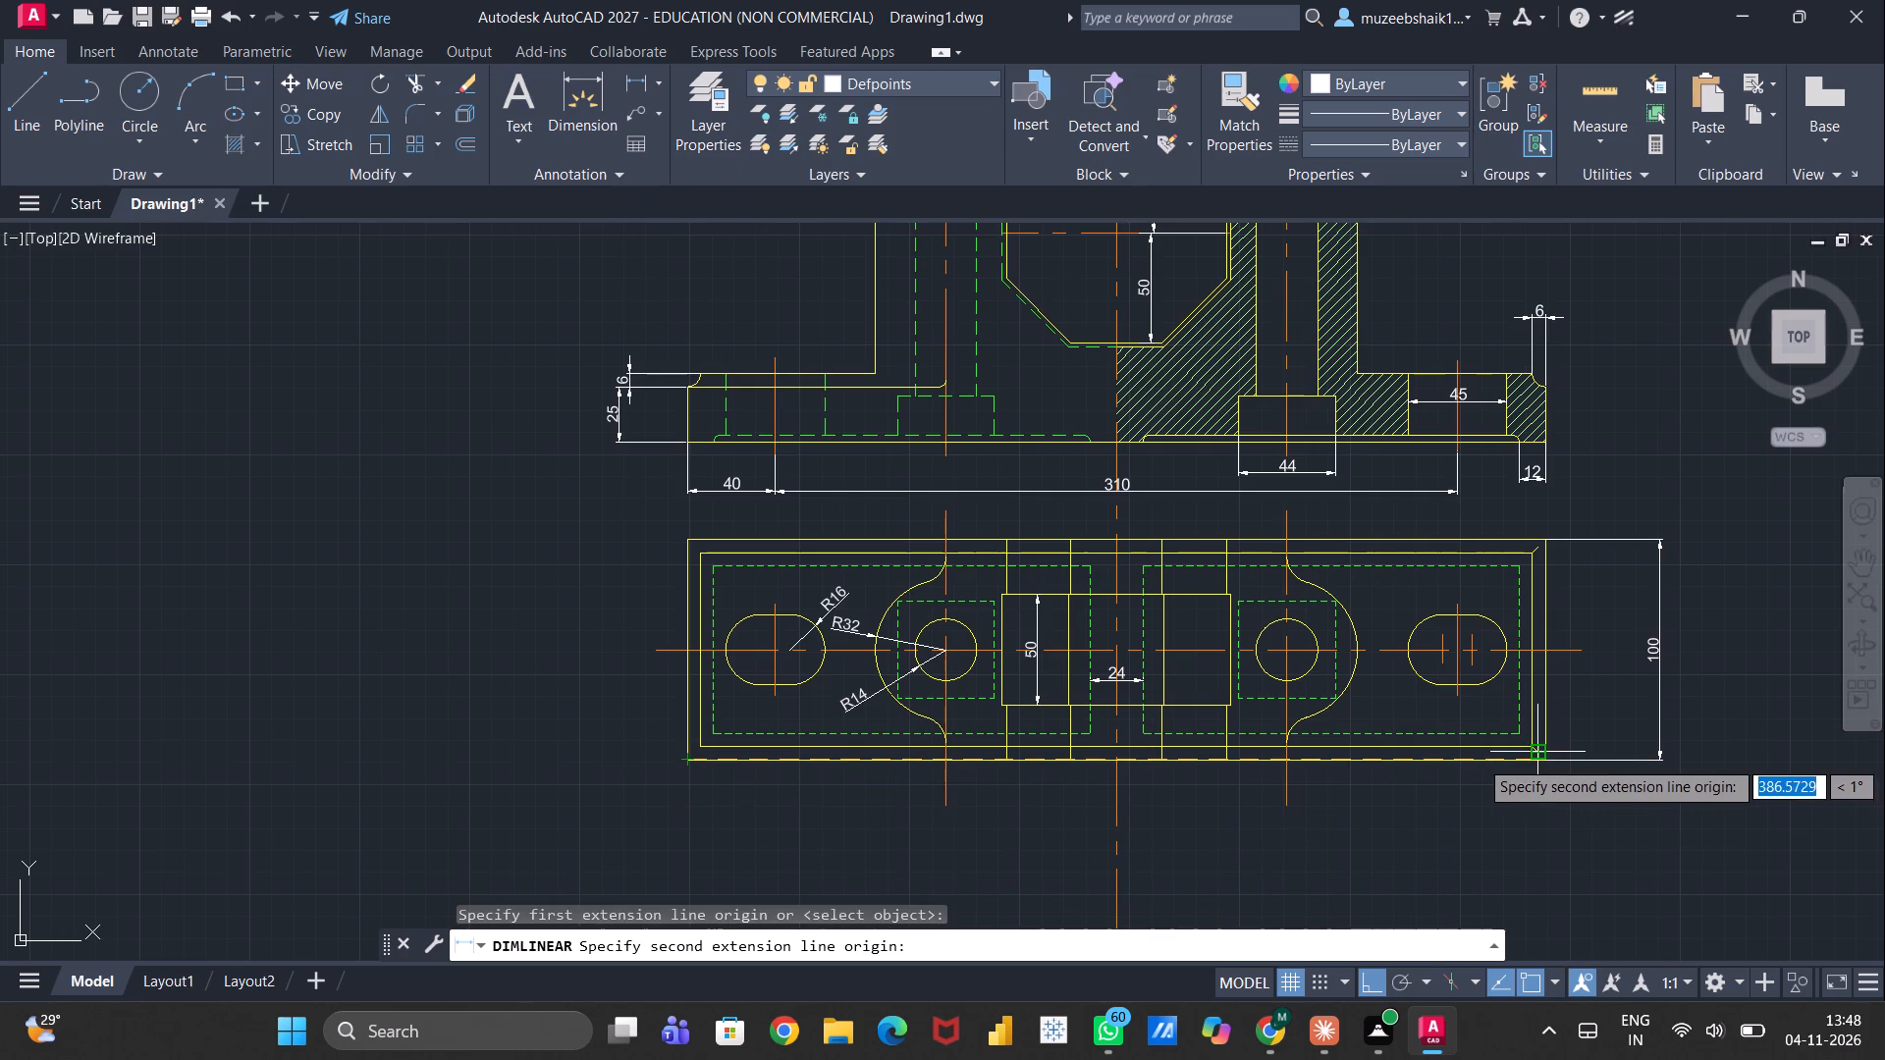
click(1548, 760)
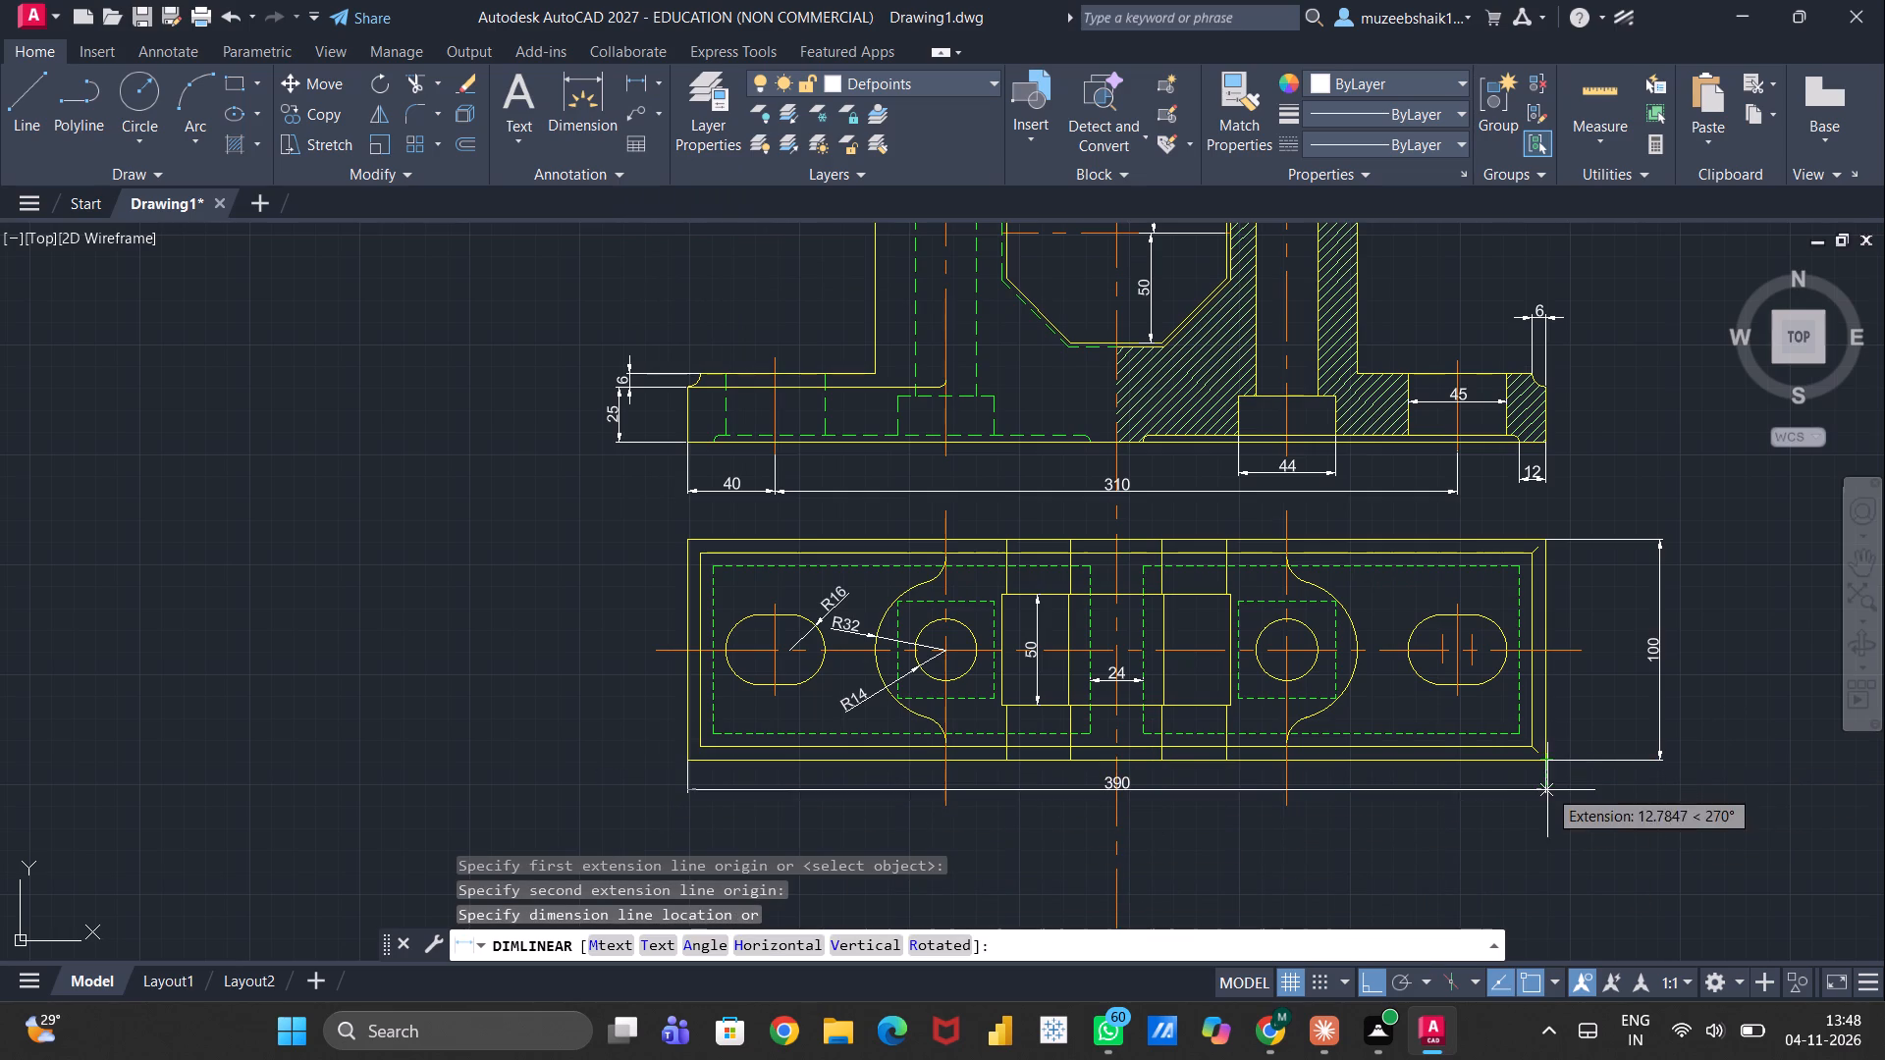
click(1545, 803)
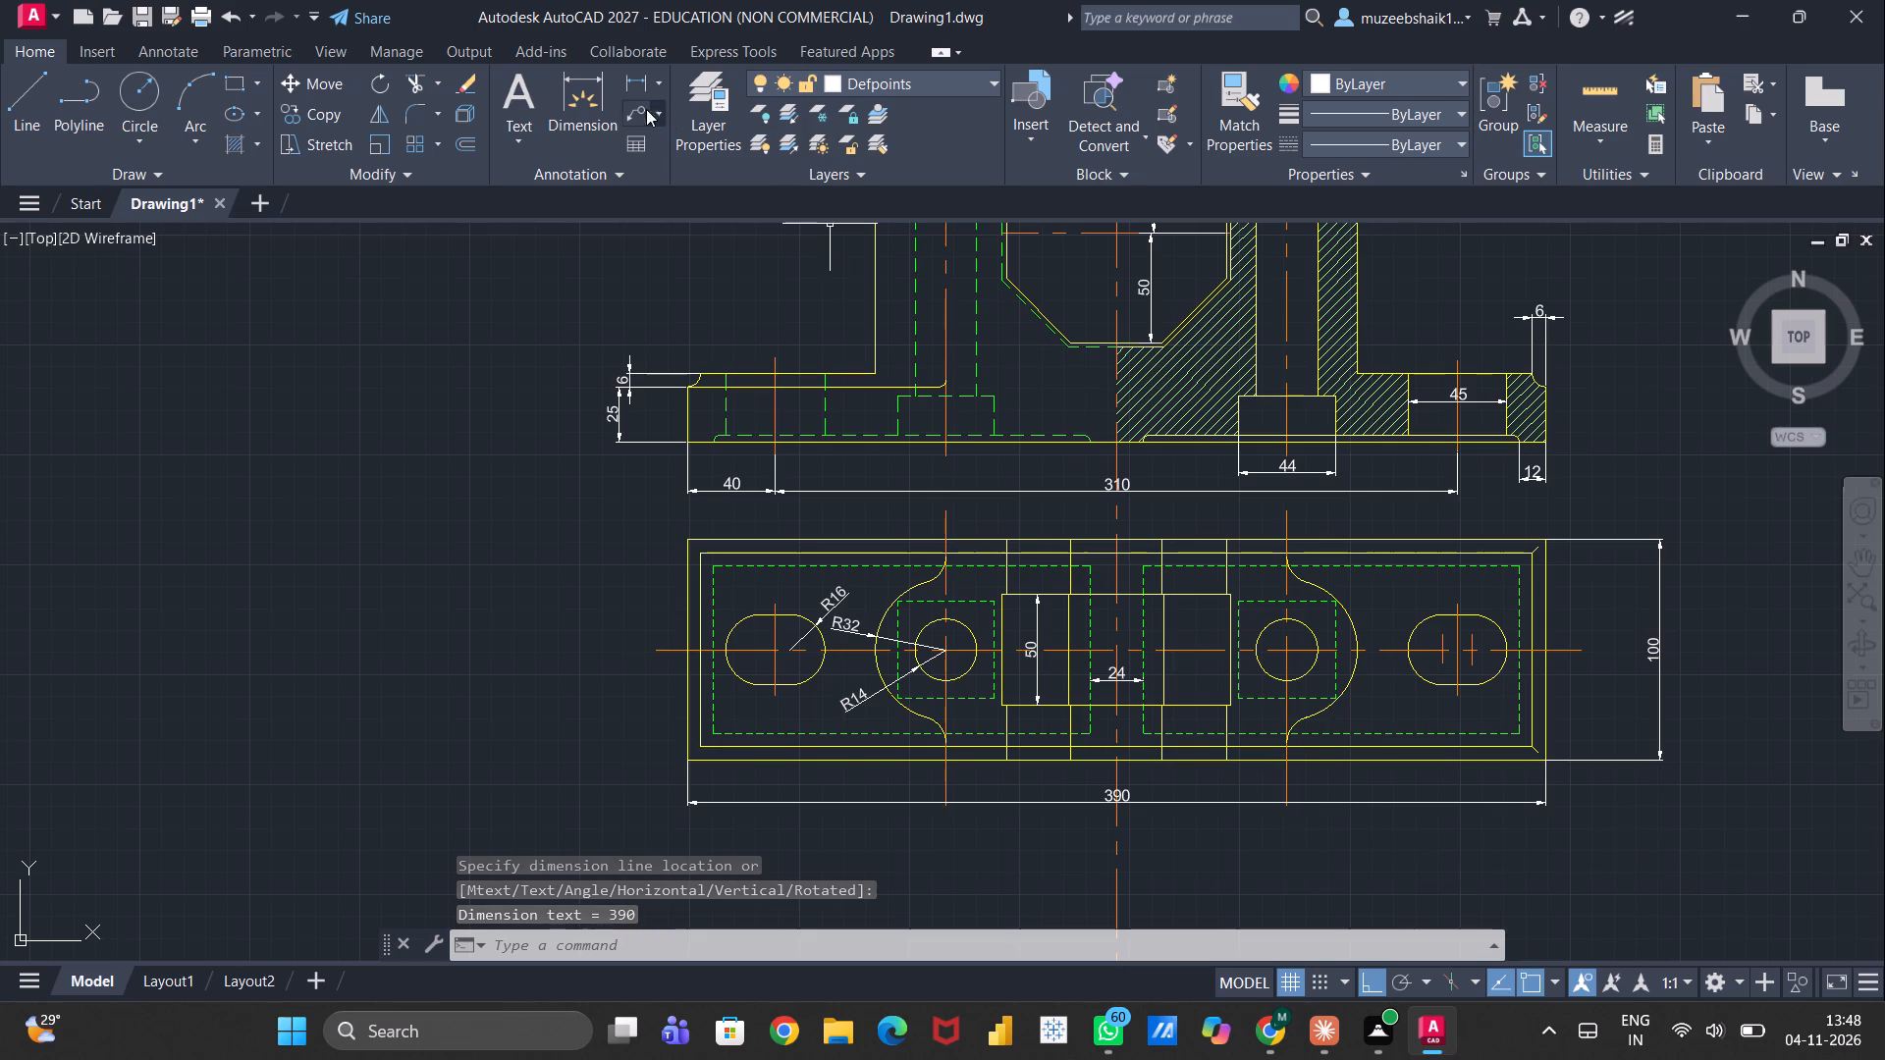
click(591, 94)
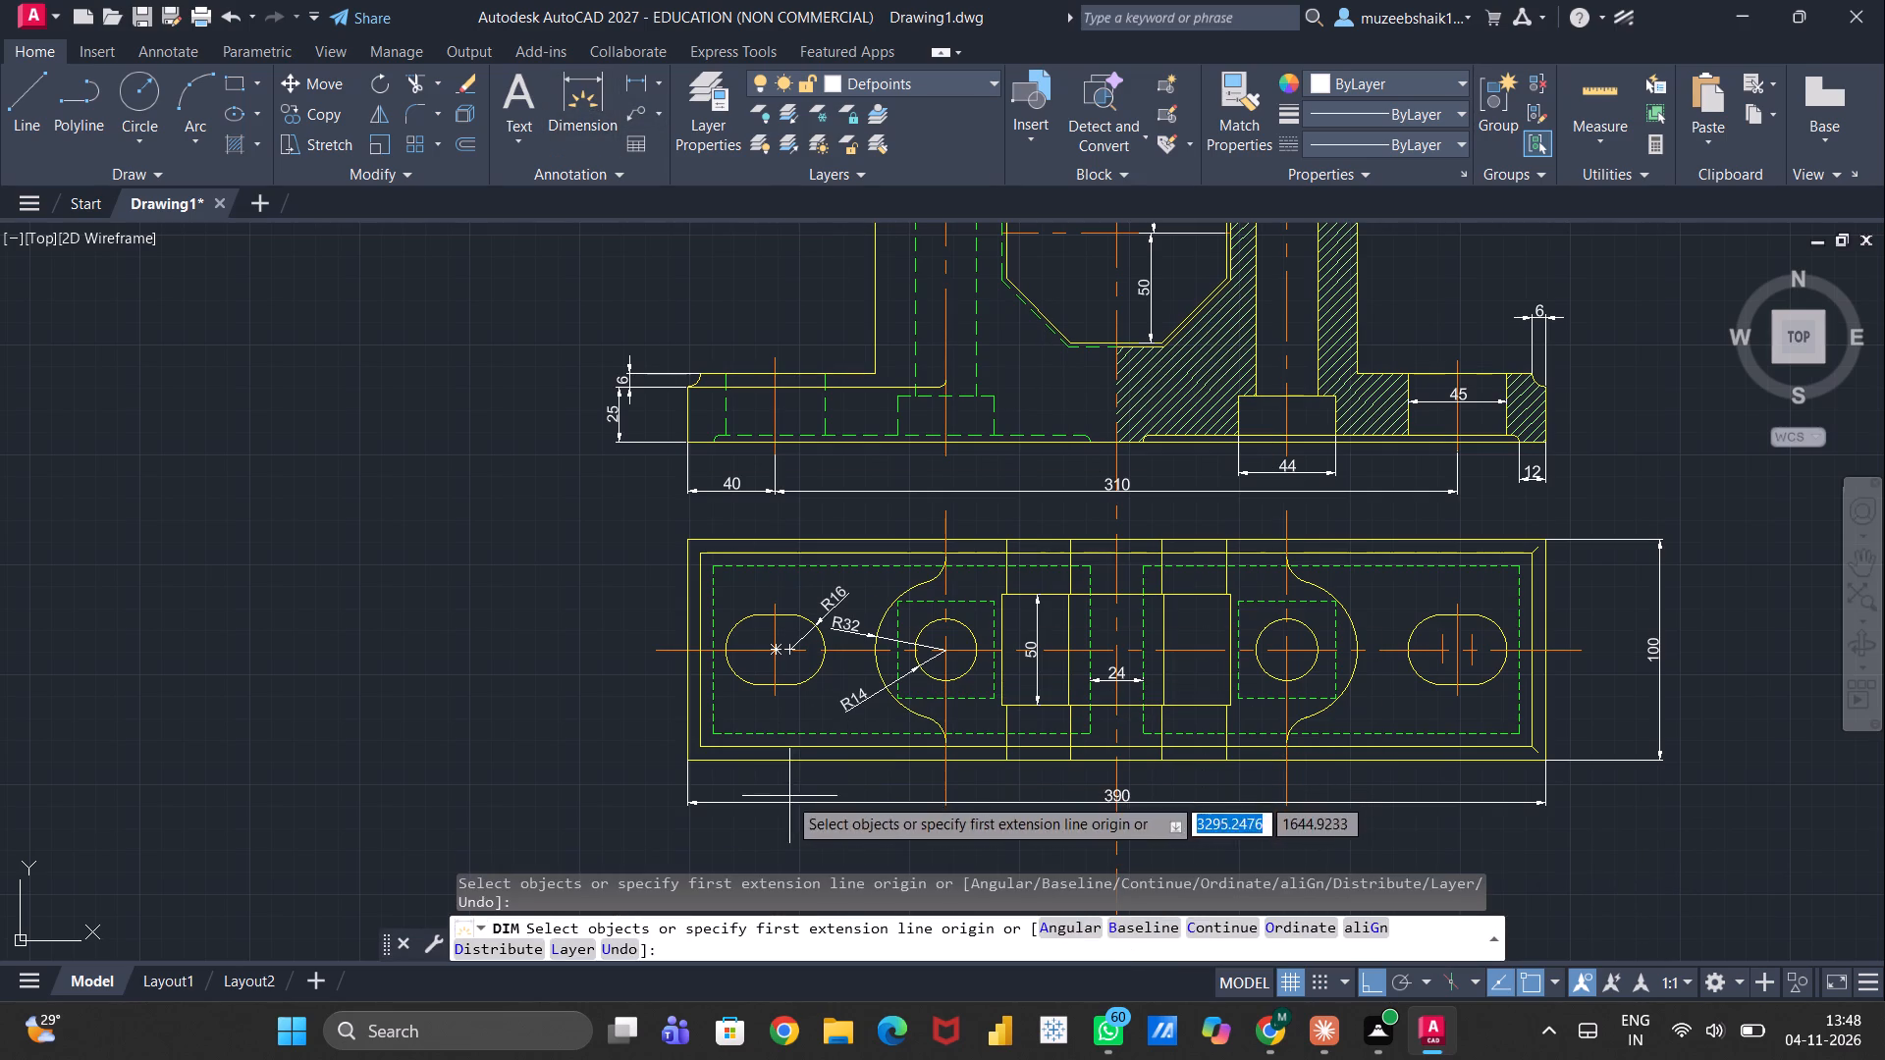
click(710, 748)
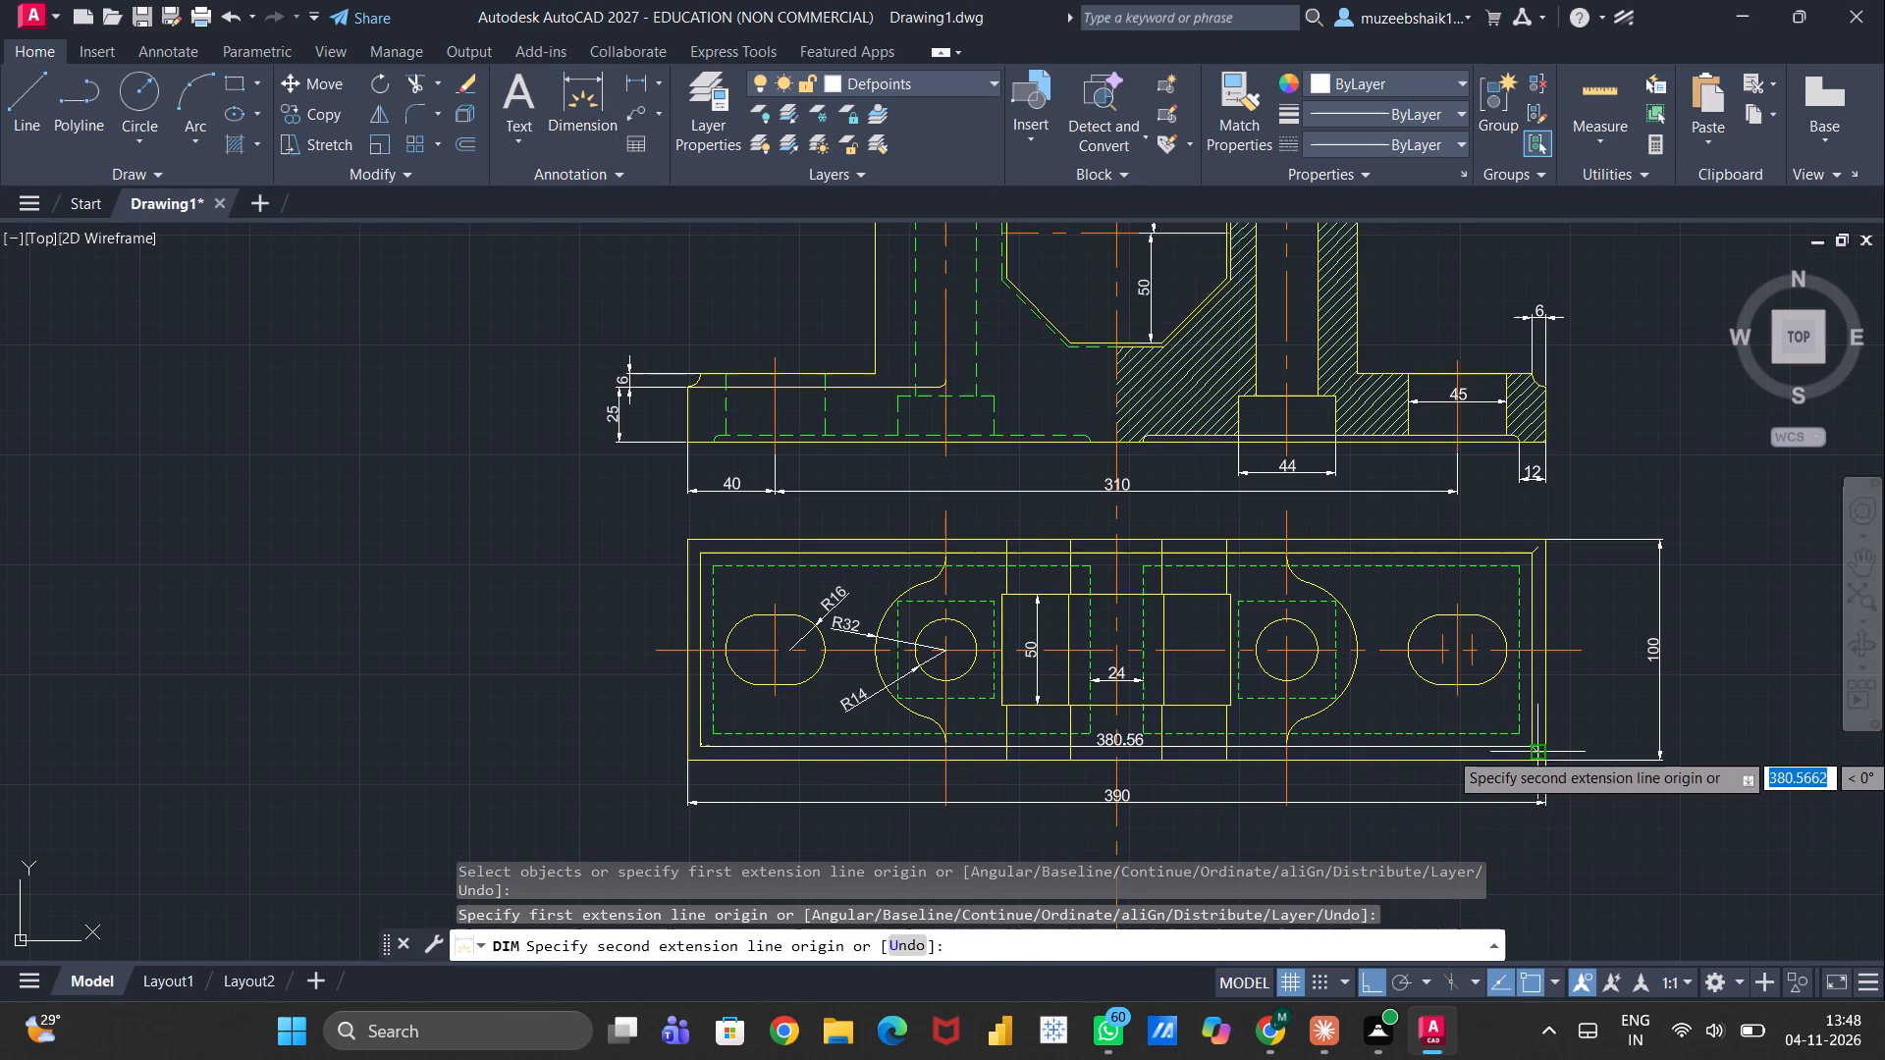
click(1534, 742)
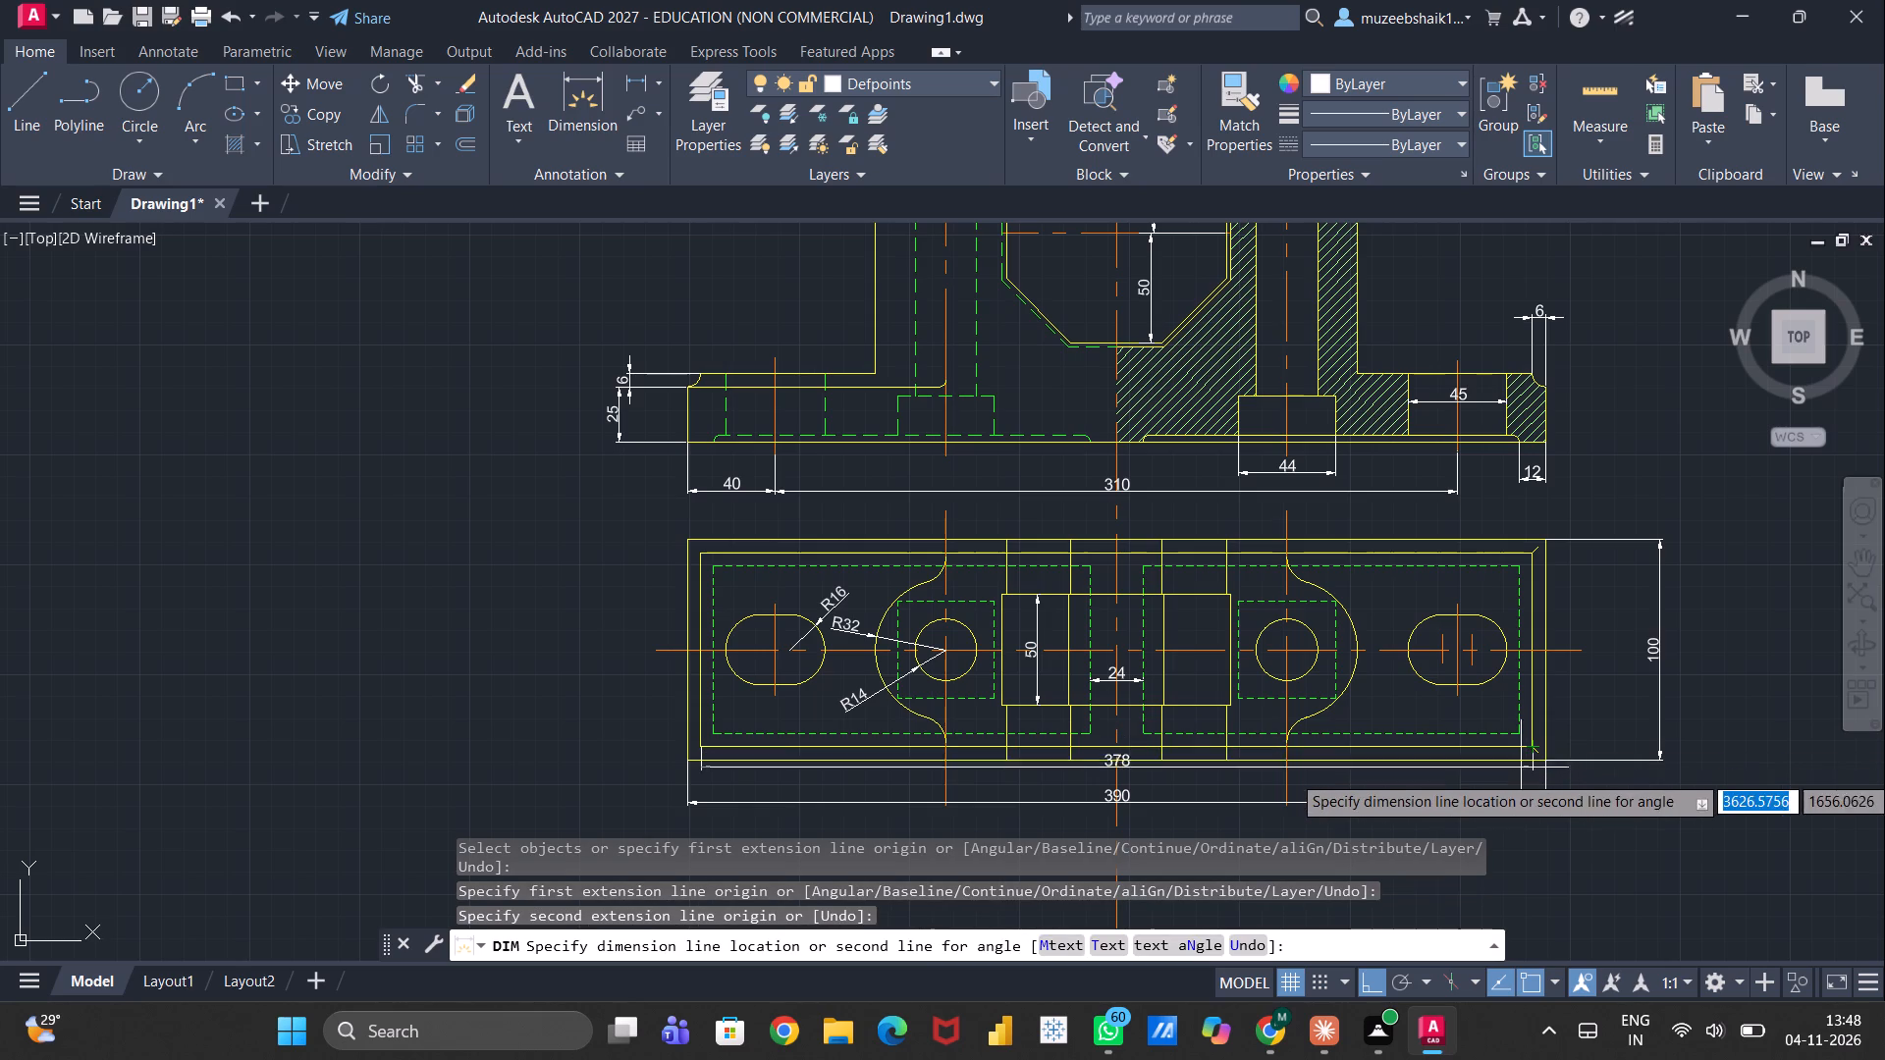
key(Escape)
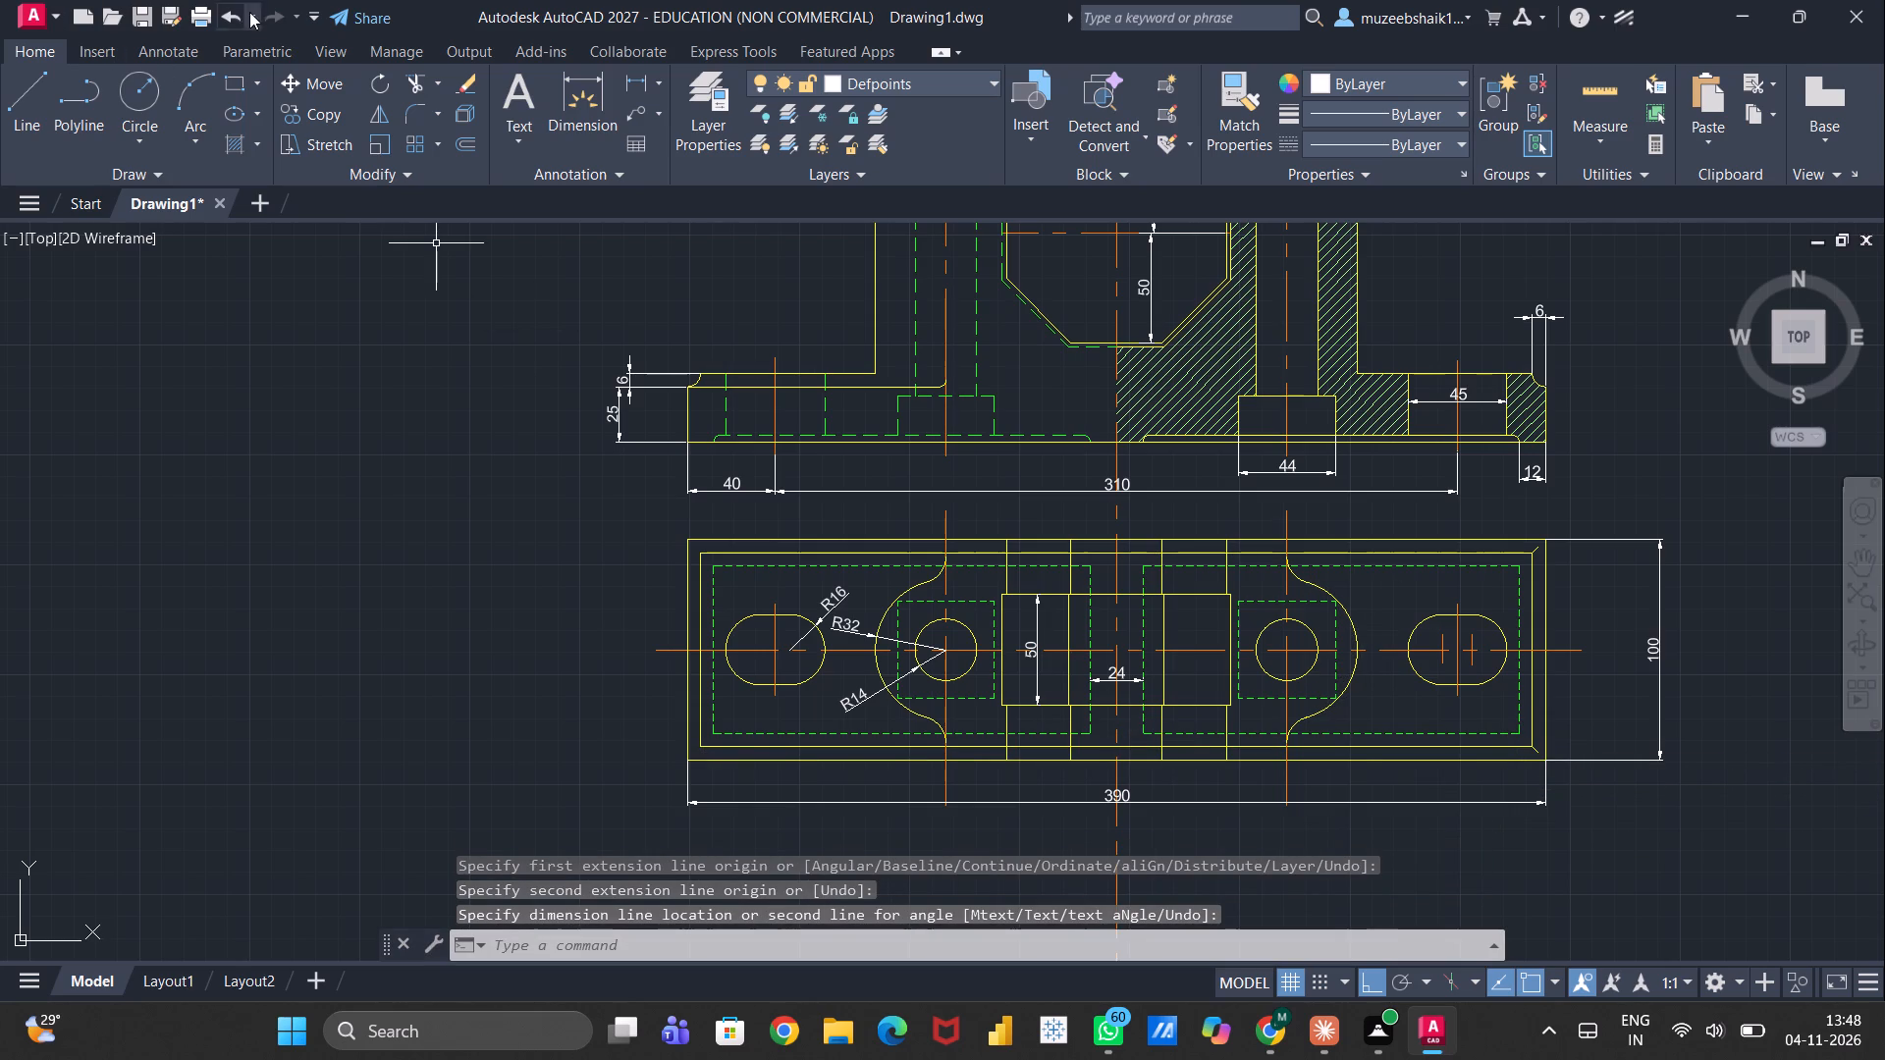
Save the drawing to the Desktop as "Cast Iron Block with Sectional Front View and Top View.dwg".
click(168, 7)
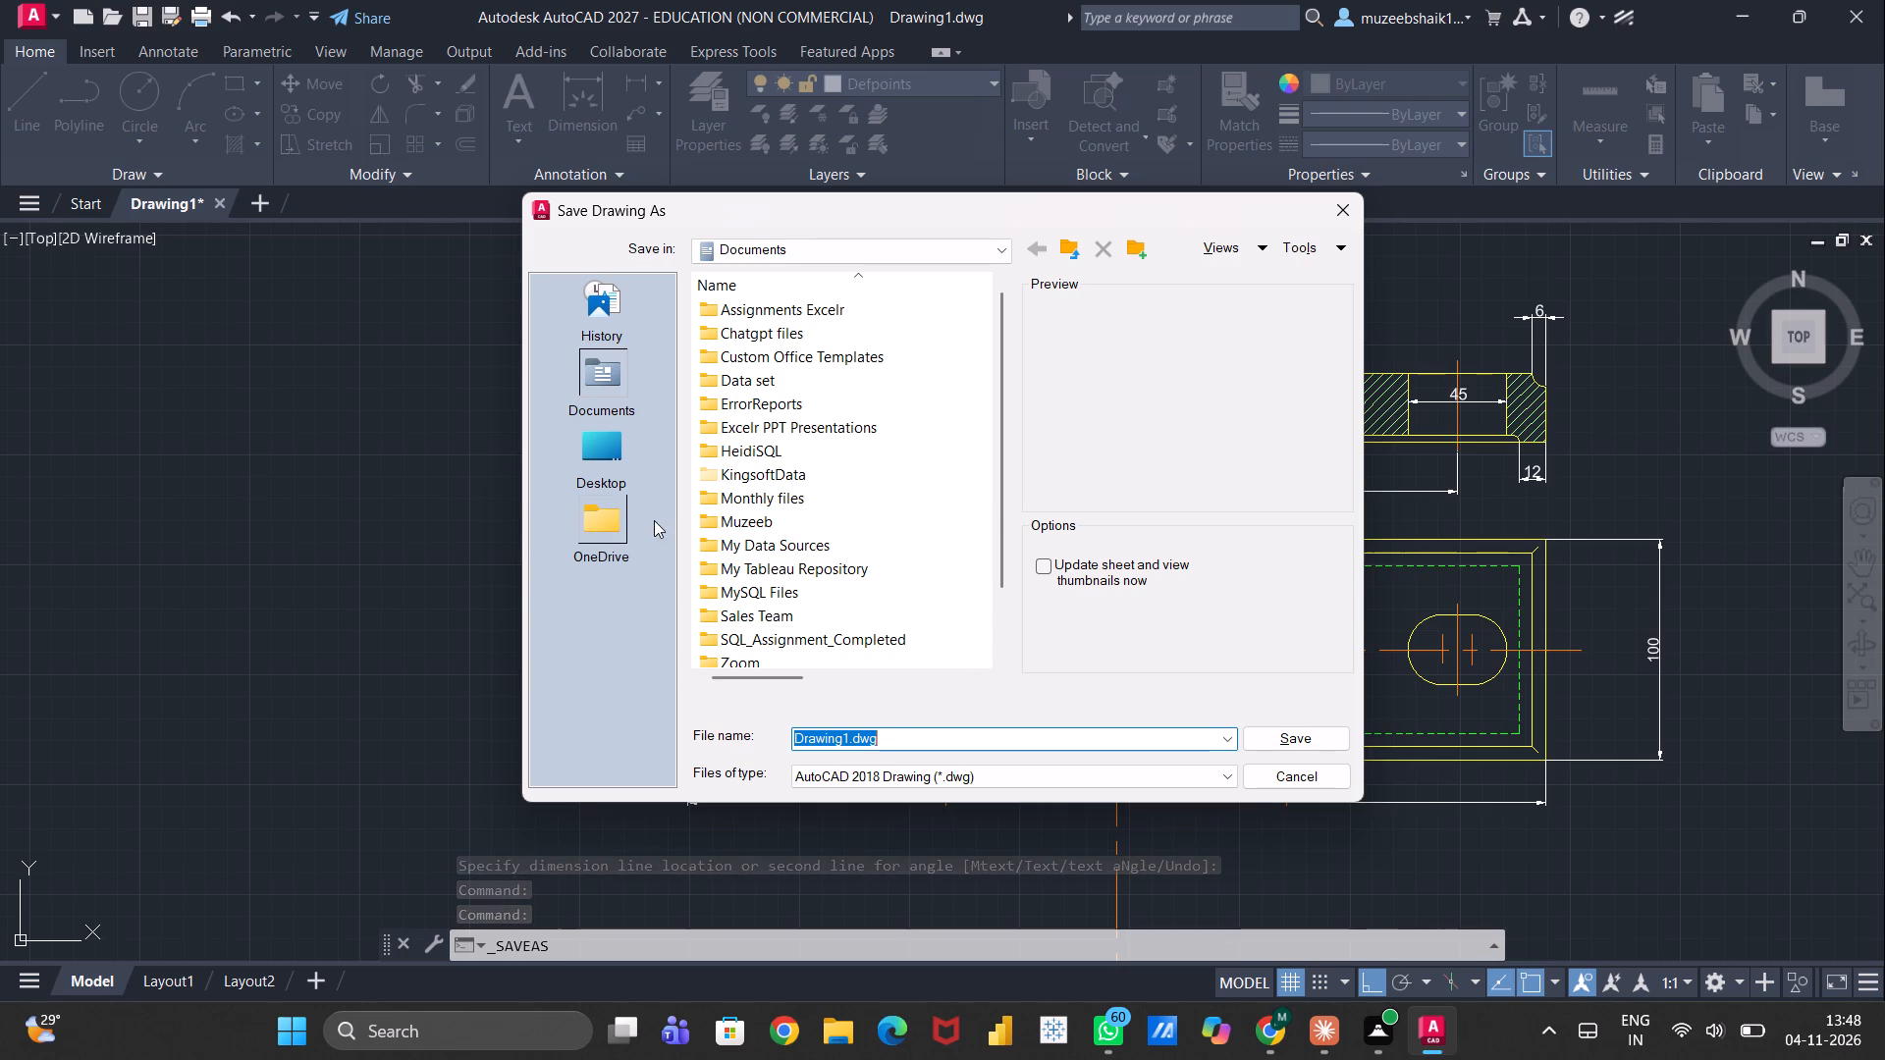
click(608, 460)
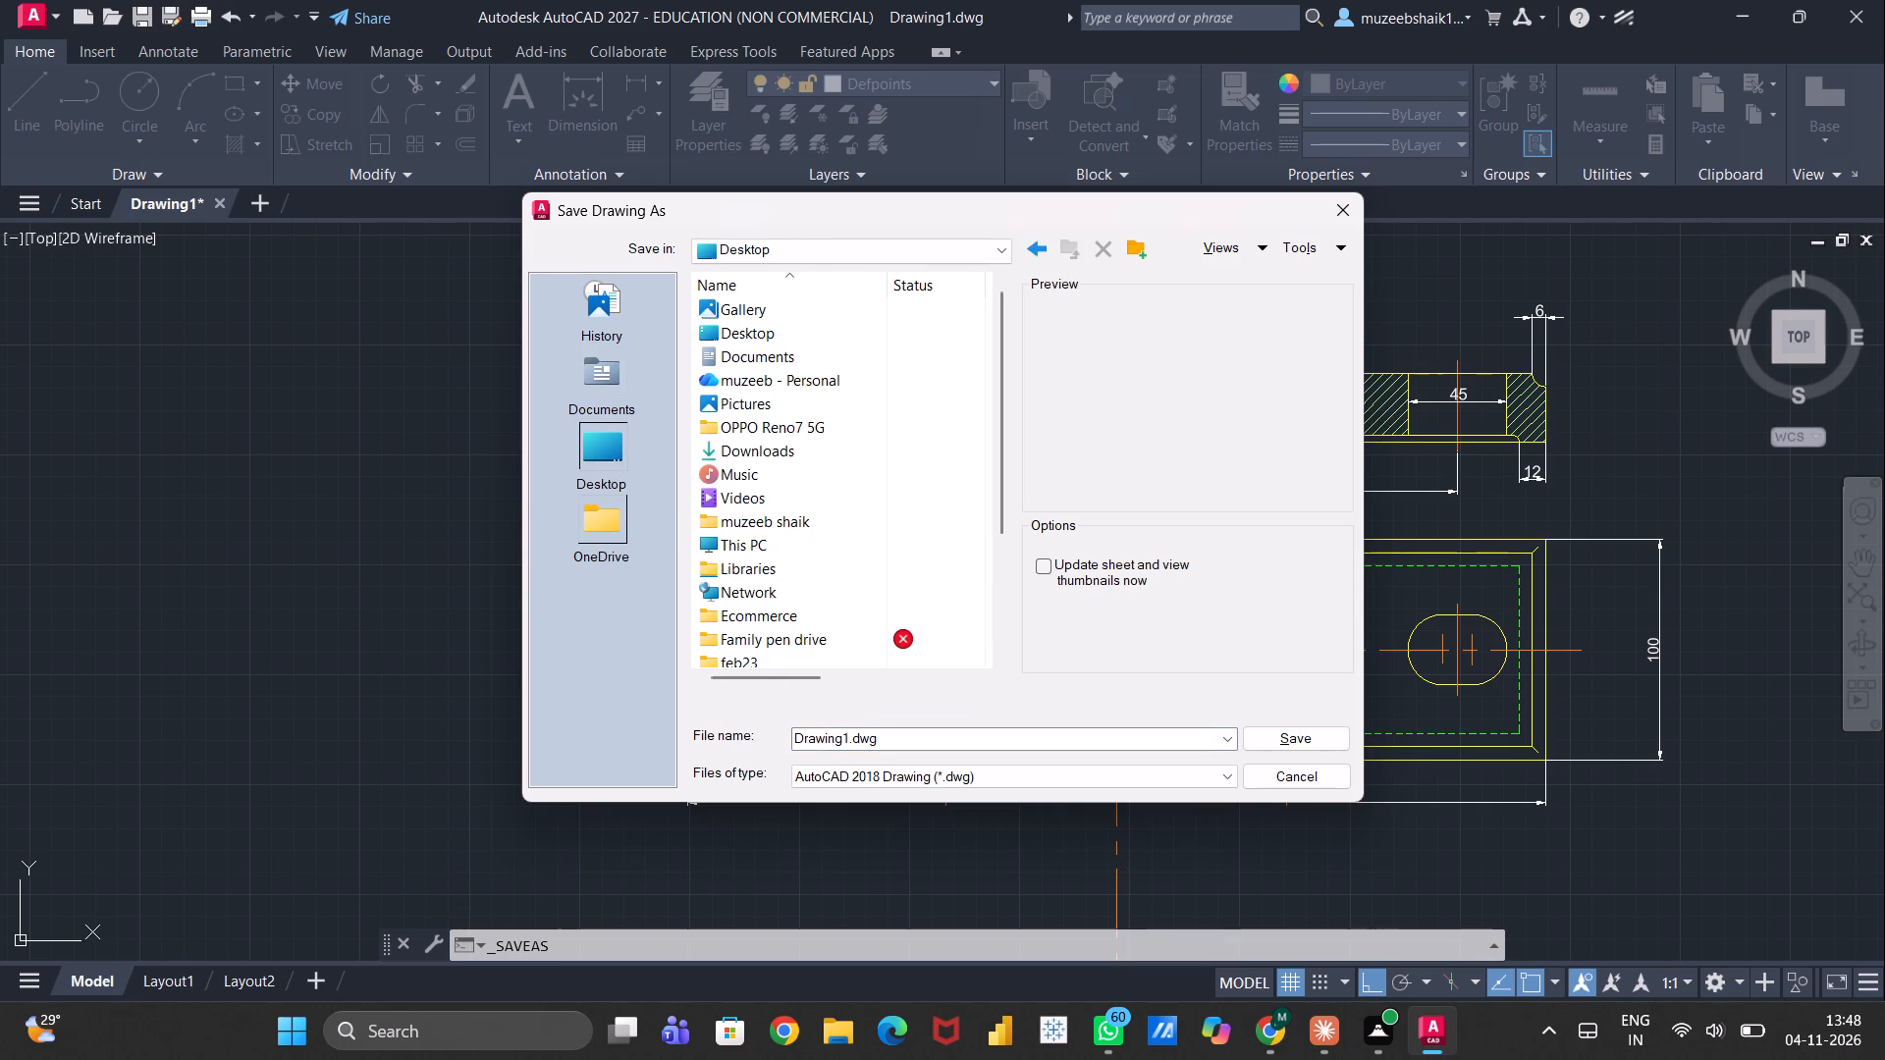
click(847, 743)
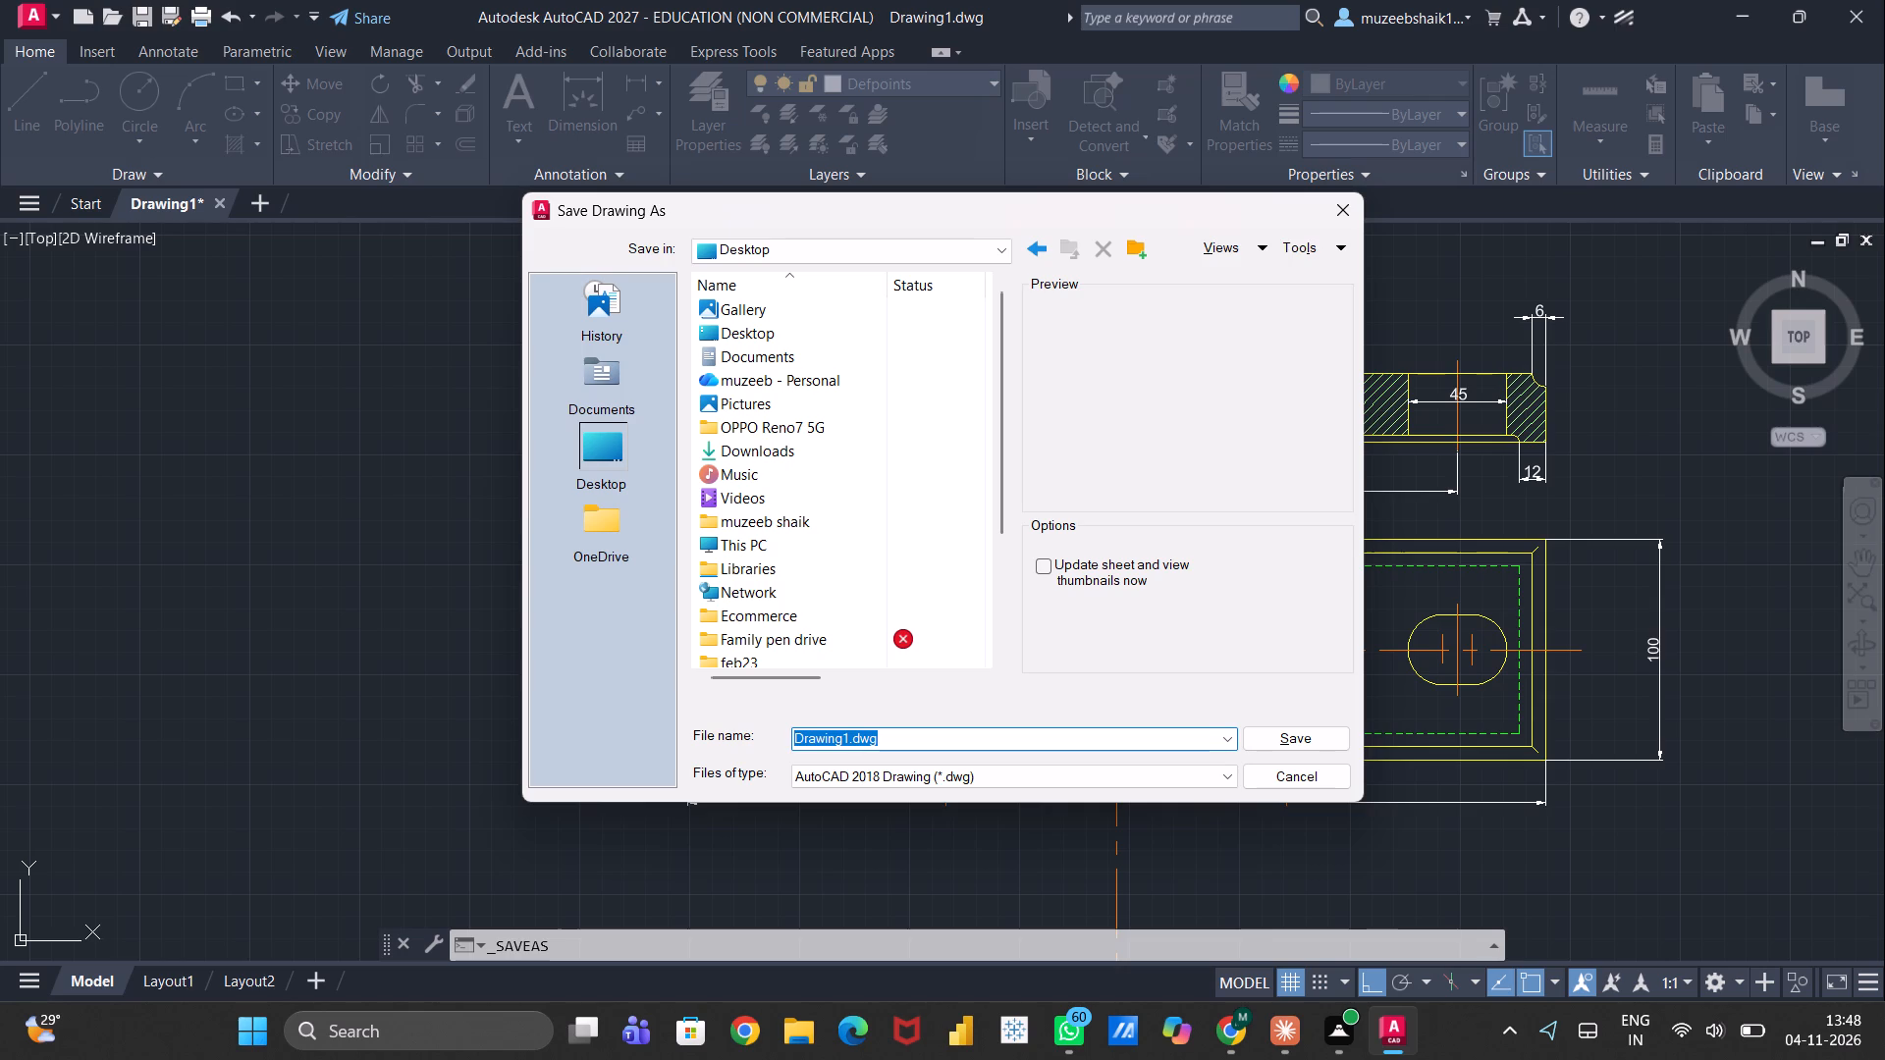
click(852, 730)
key(Left)
key(BackSpace)
key(BackSpace)
key(BackSpace)
key(BackSpace)
key(BackSpace)
key(BackSpace)
key(BackSpace)
key(BackSpace)
key(BackSpace)
key(BackSpace)
key(BackSpace)
key(BackSpace)
key(BackSpace)
key(BackSpace)
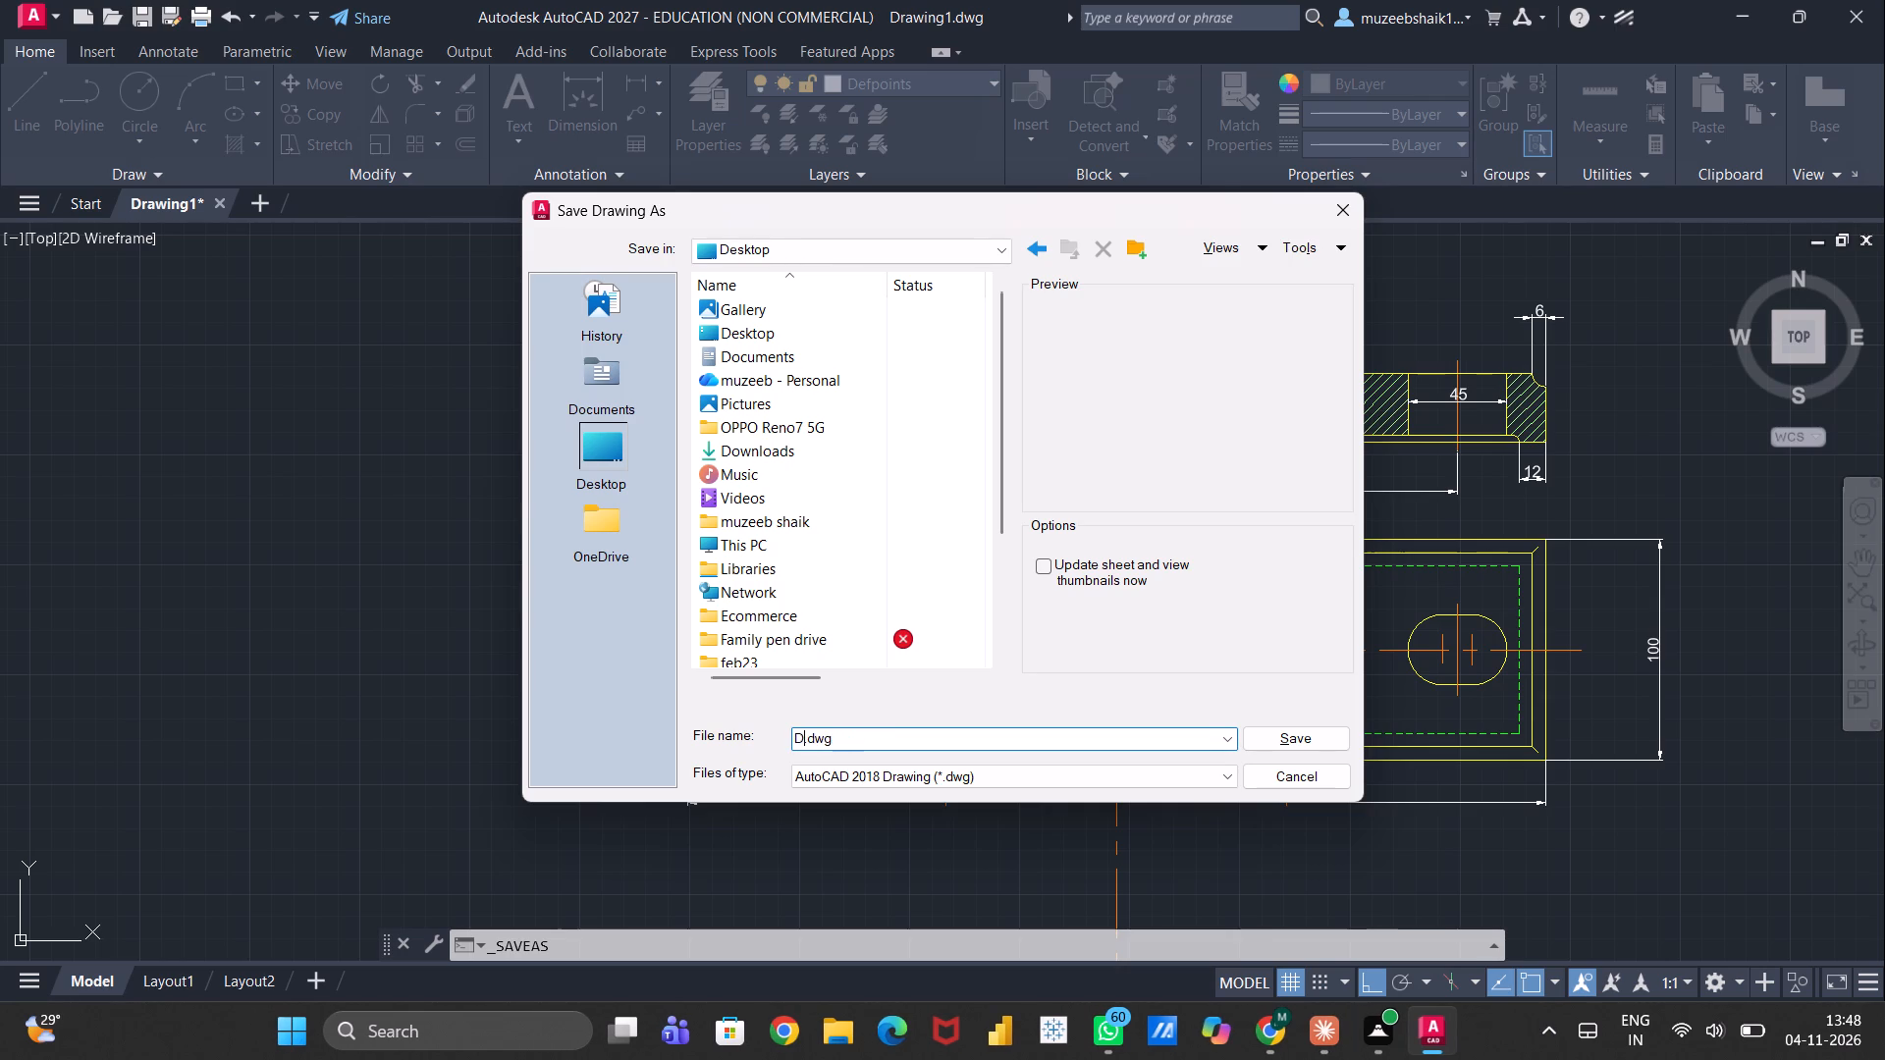
key(ctrl+v)
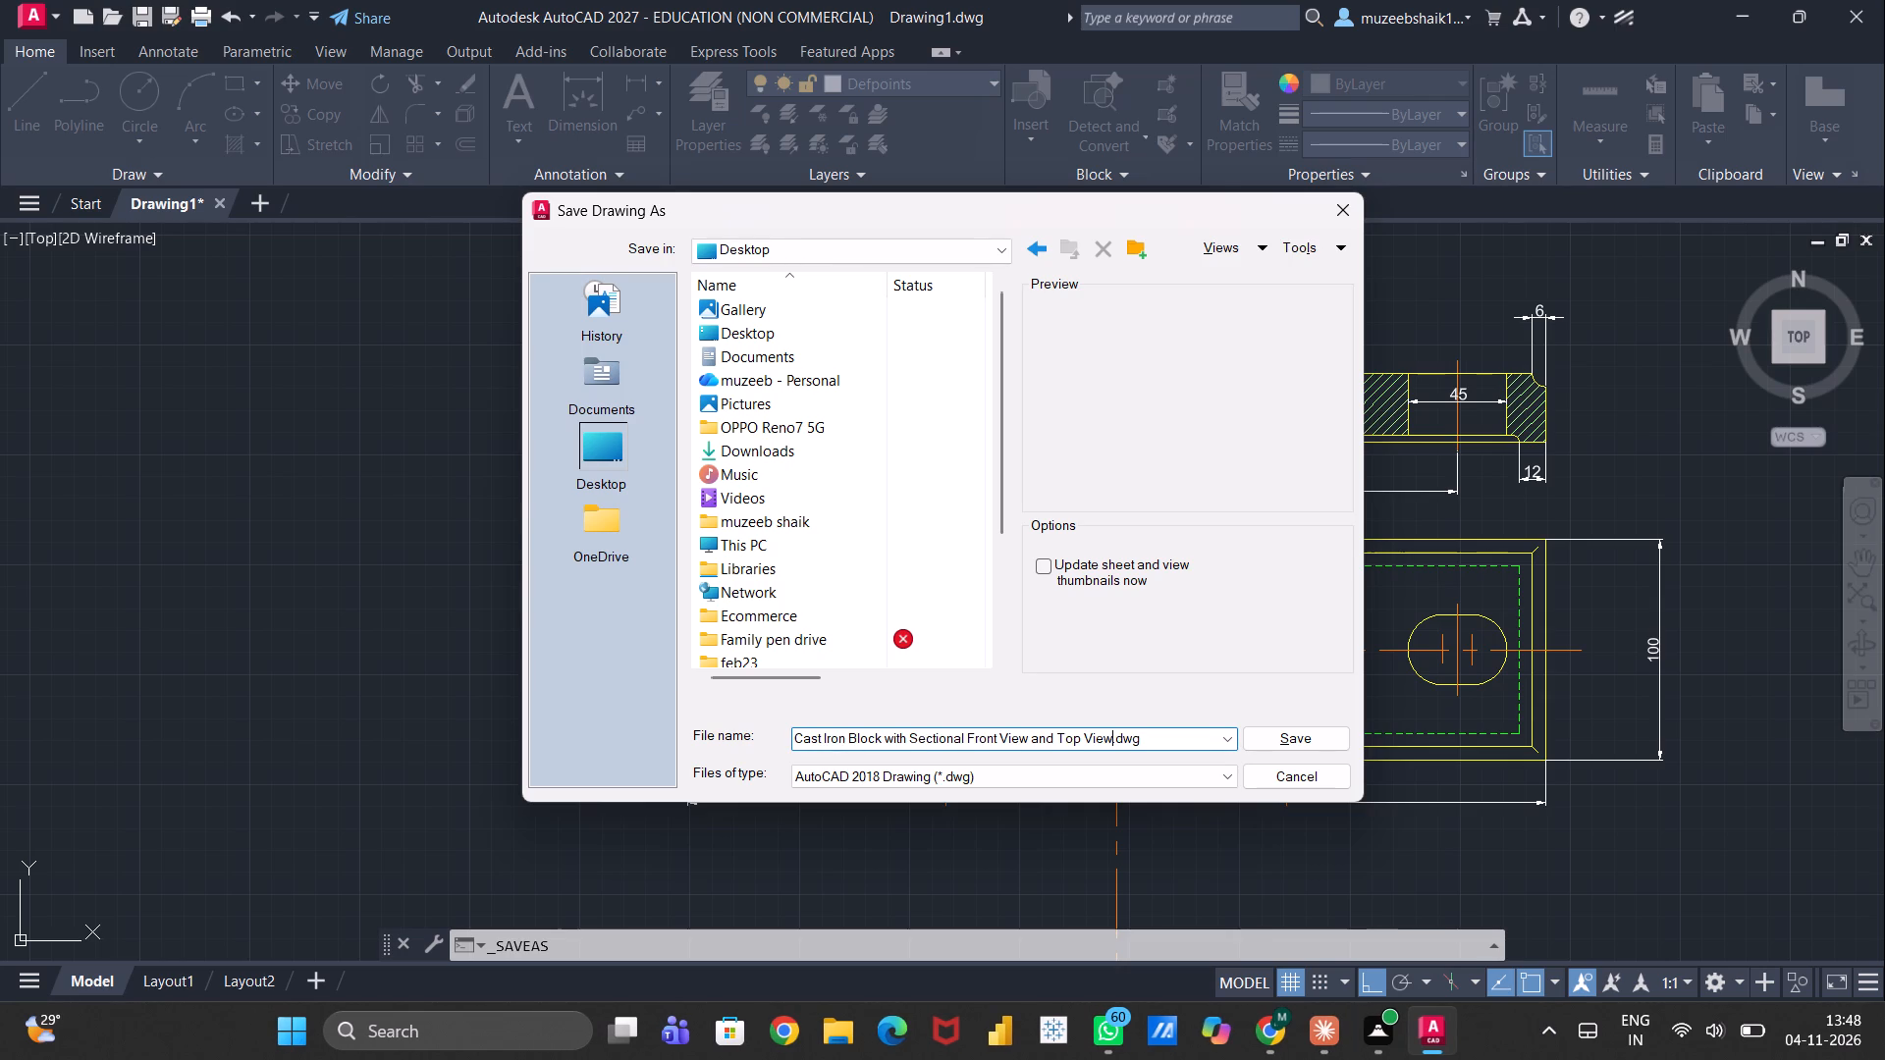
click(1312, 746)
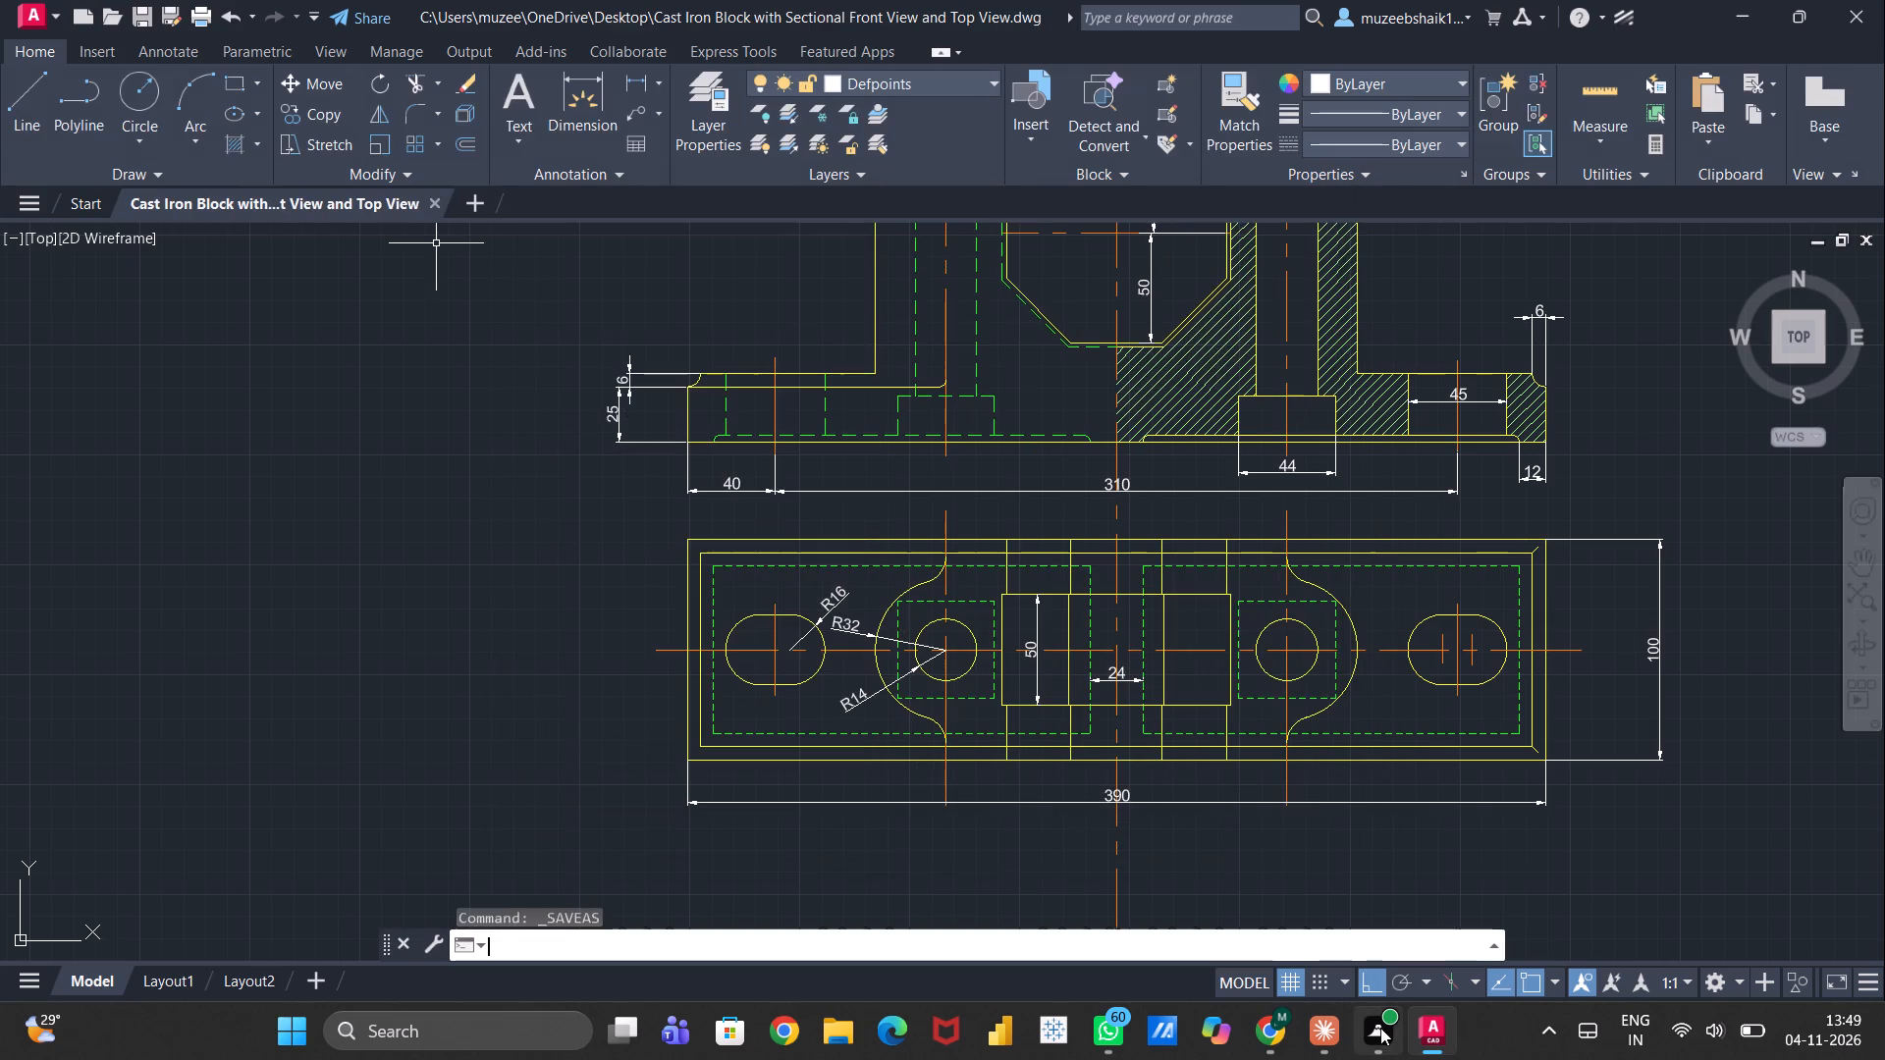